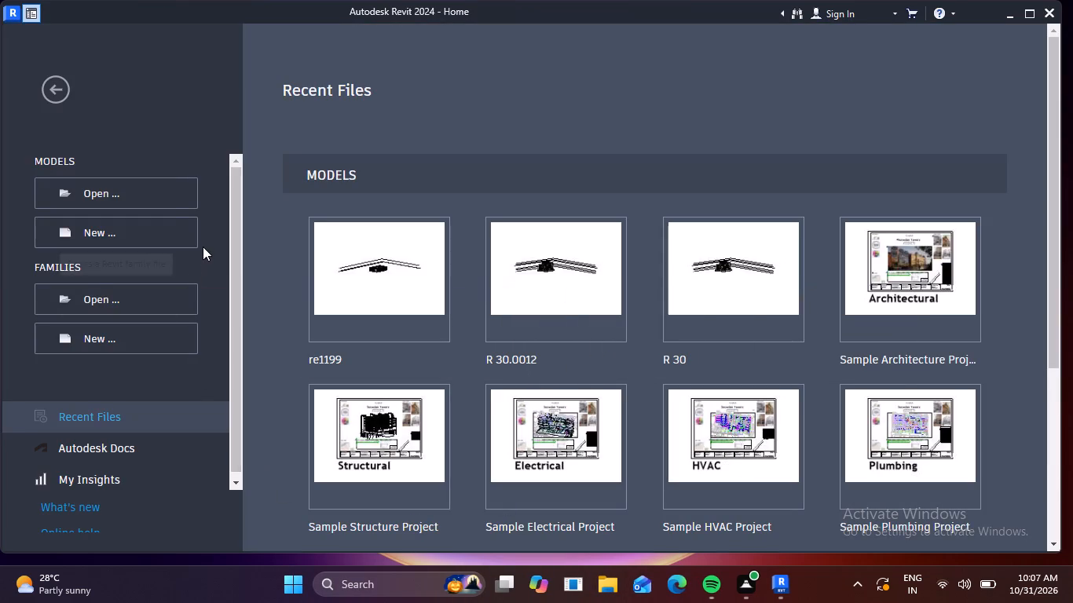
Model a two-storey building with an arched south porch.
Create a new project from the Imperial Multi-discipline template.
left_click(157, 221)
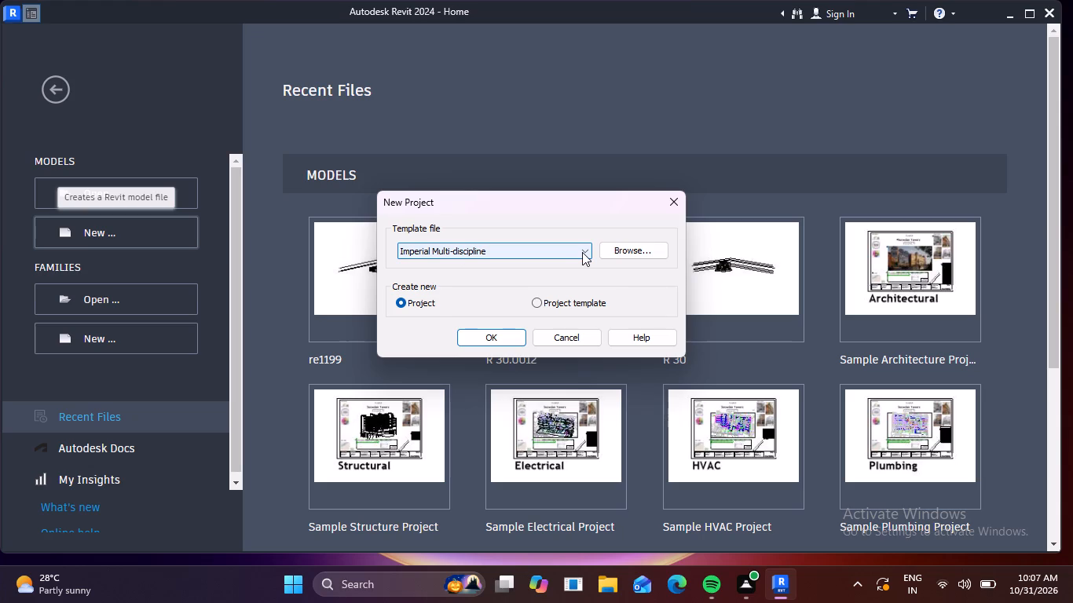
left_click(582, 252)
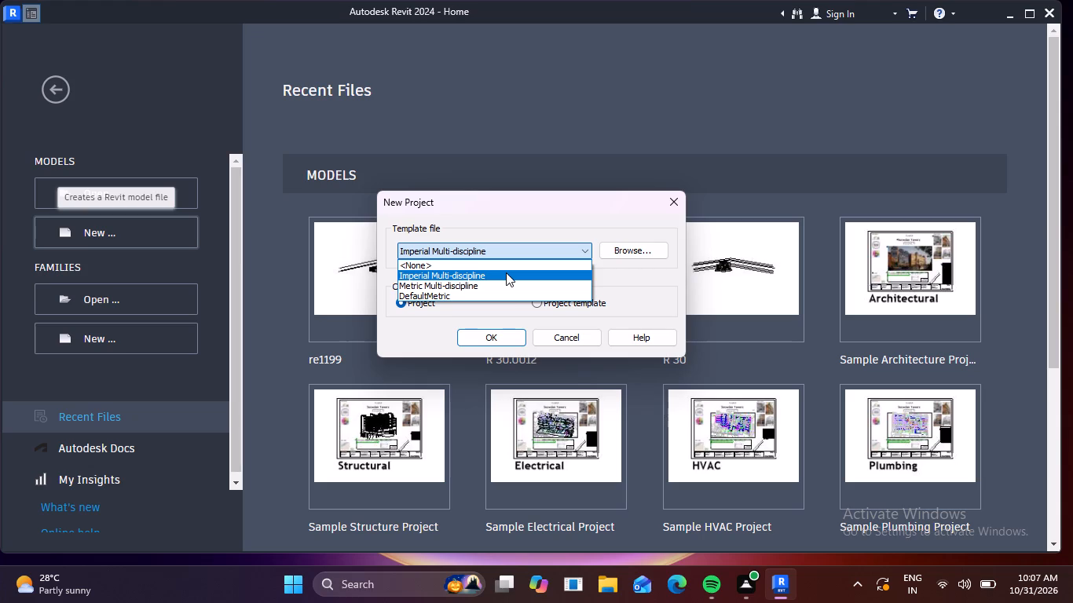
left_click(506, 272)
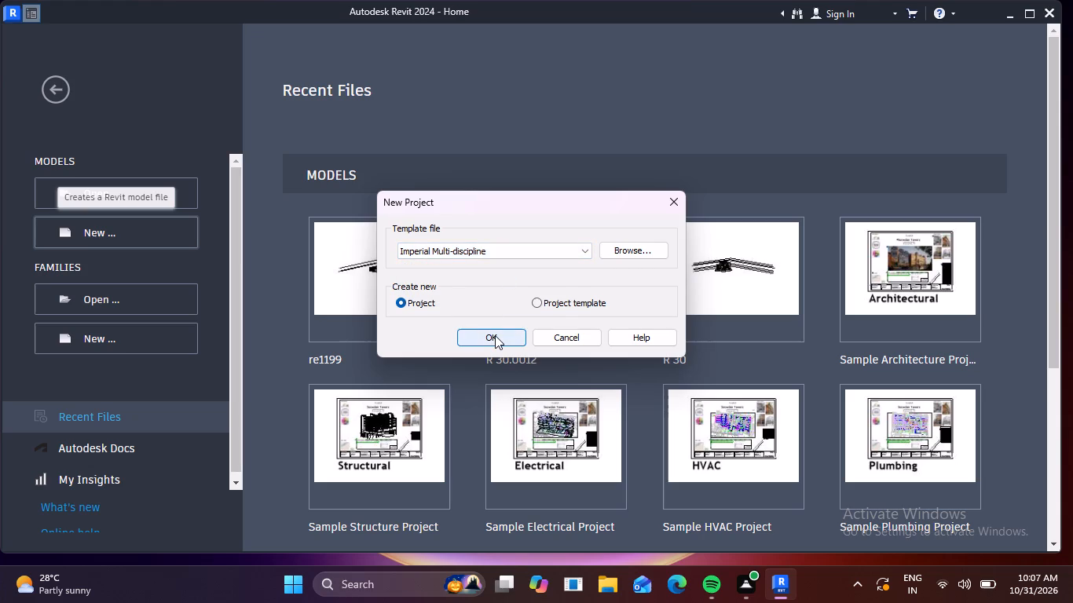
left_click(495, 335)
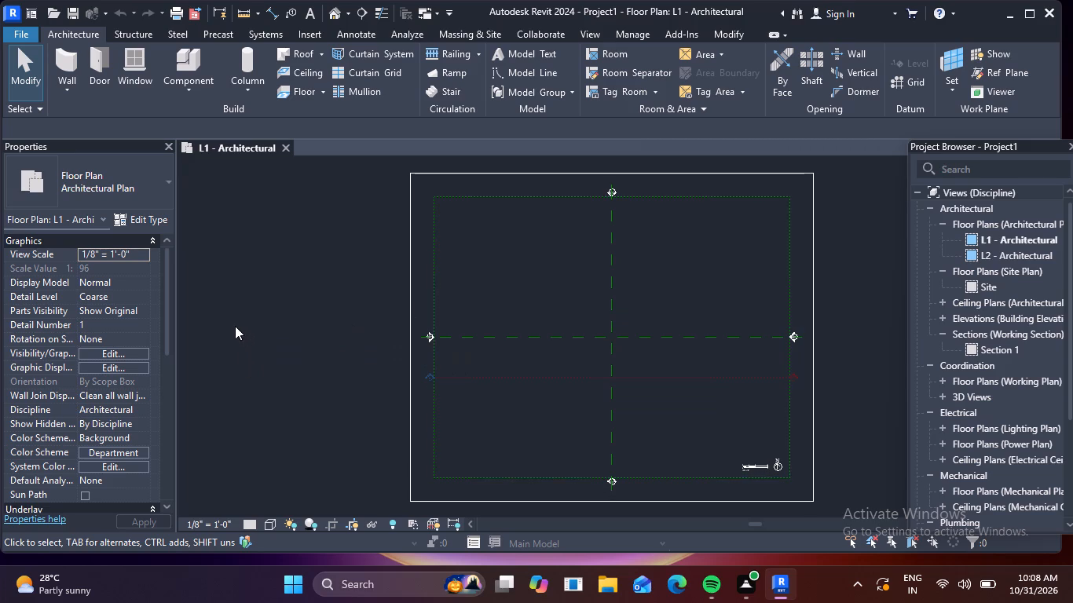
Set the UI active theme to Light in the program options.
left_click(23, 32)
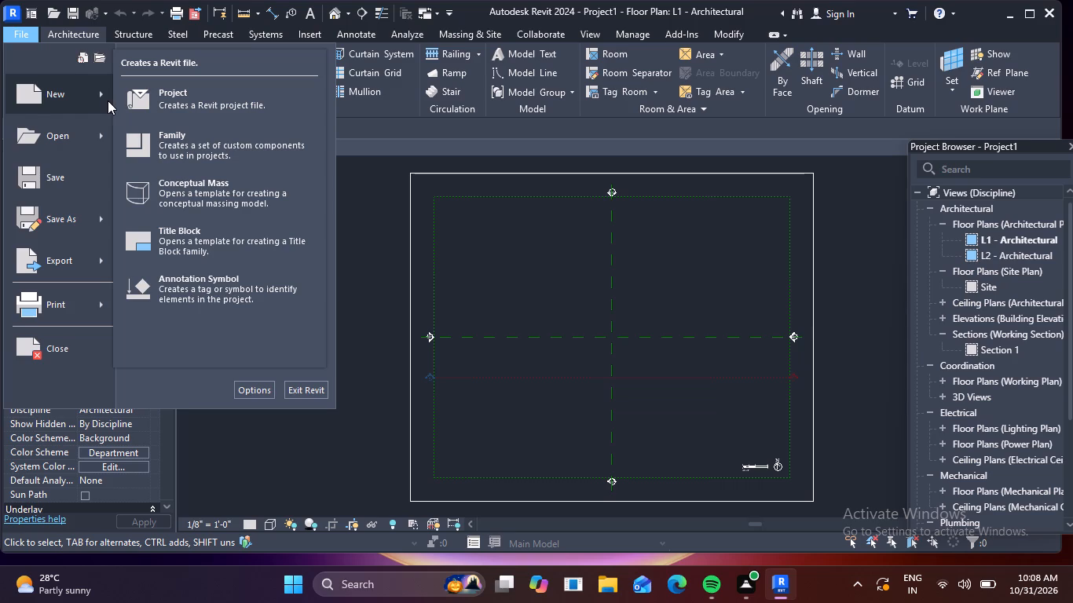
left_click(24, 31)
left_click(24, 31)
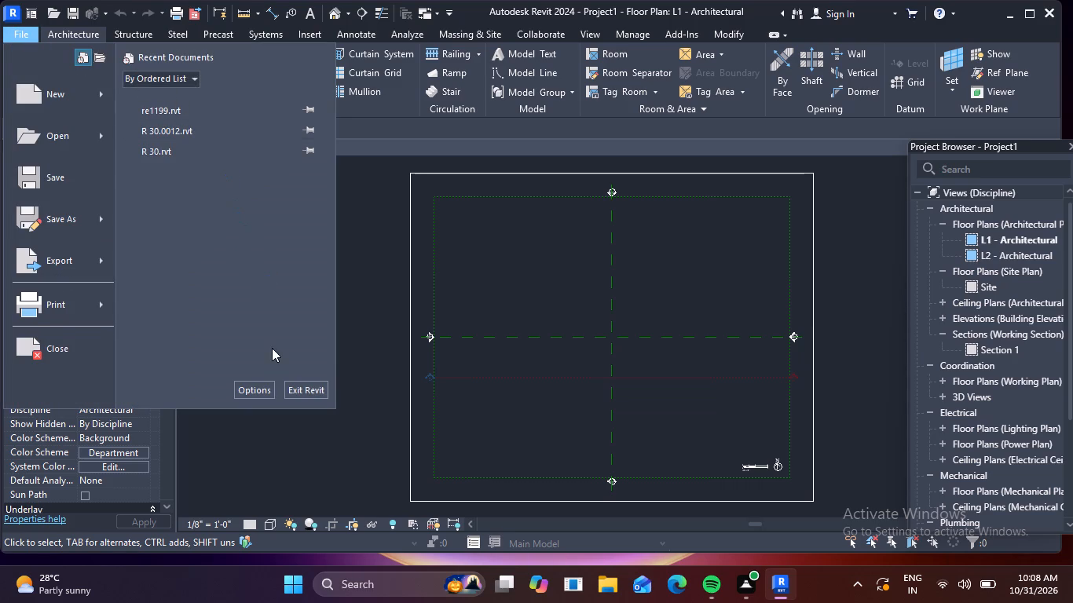
left_click(263, 386)
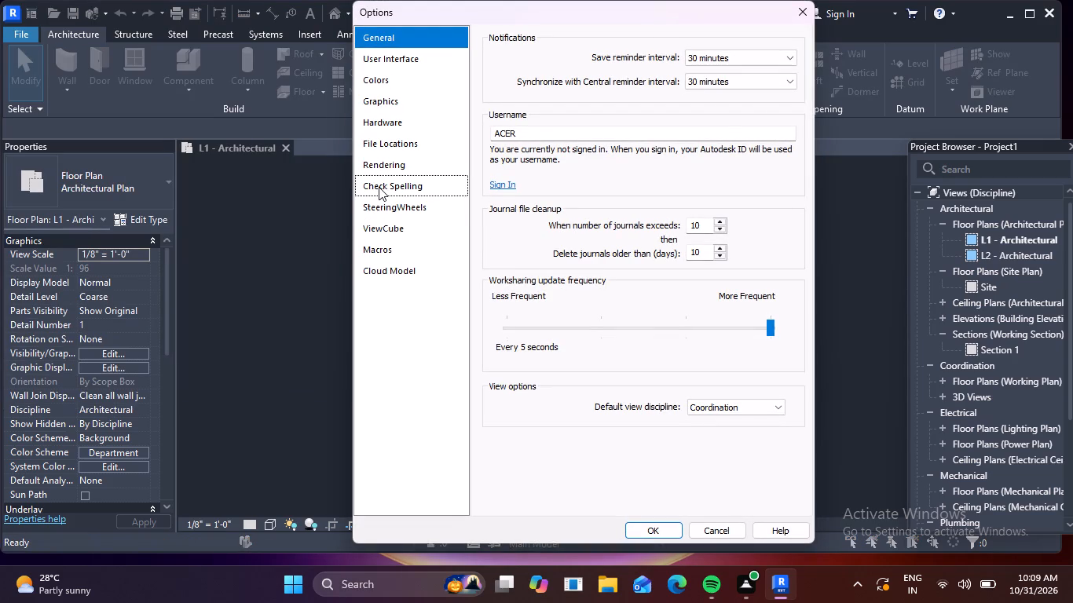
left_click(394, 72)
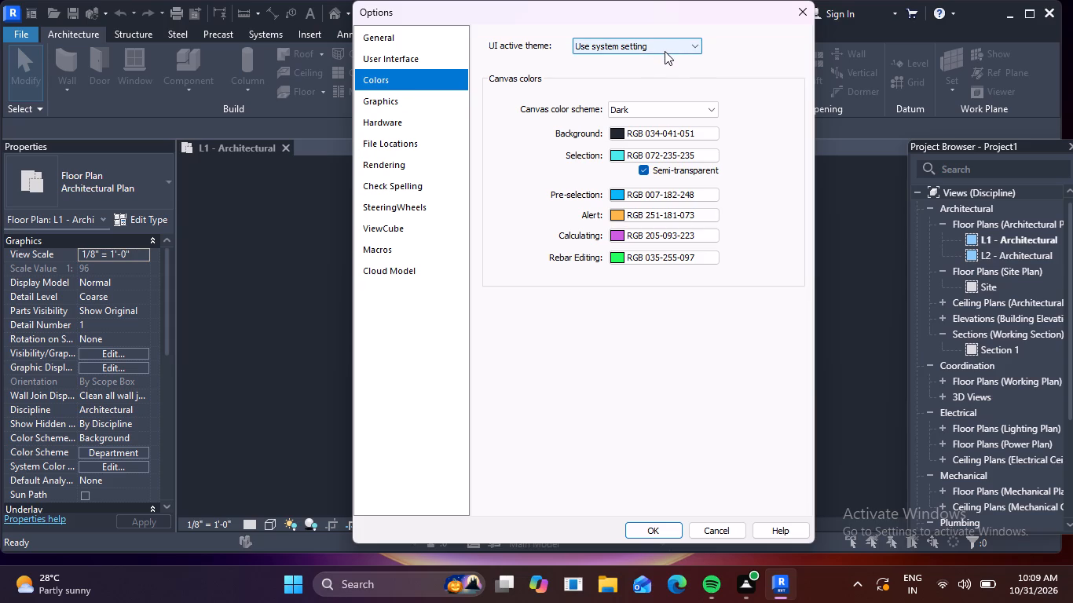
left_click(687, 50)
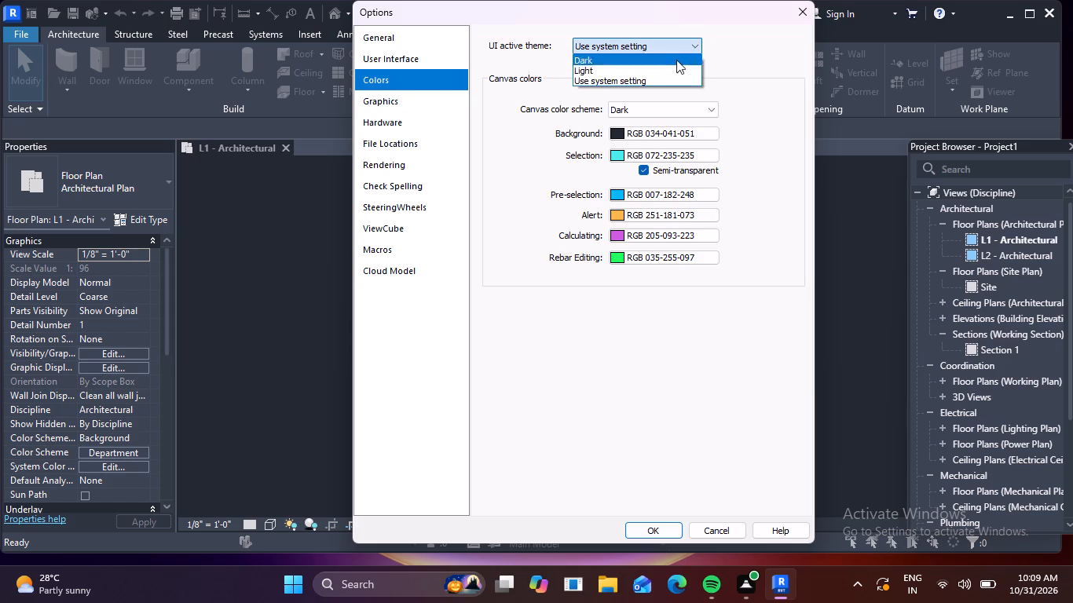
left_click(660, 73)
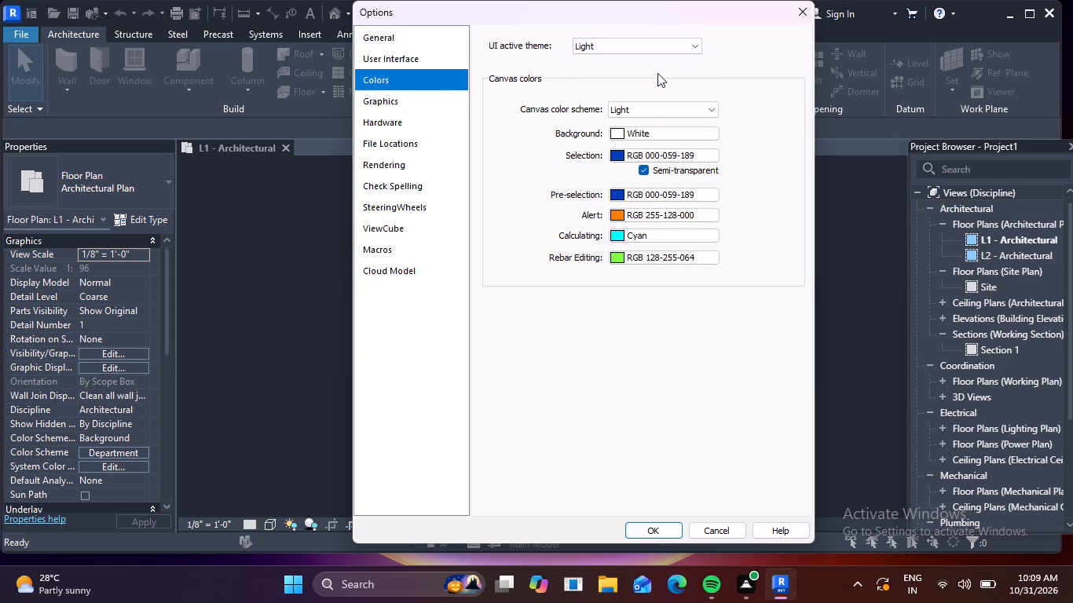
left_click(666, 528)
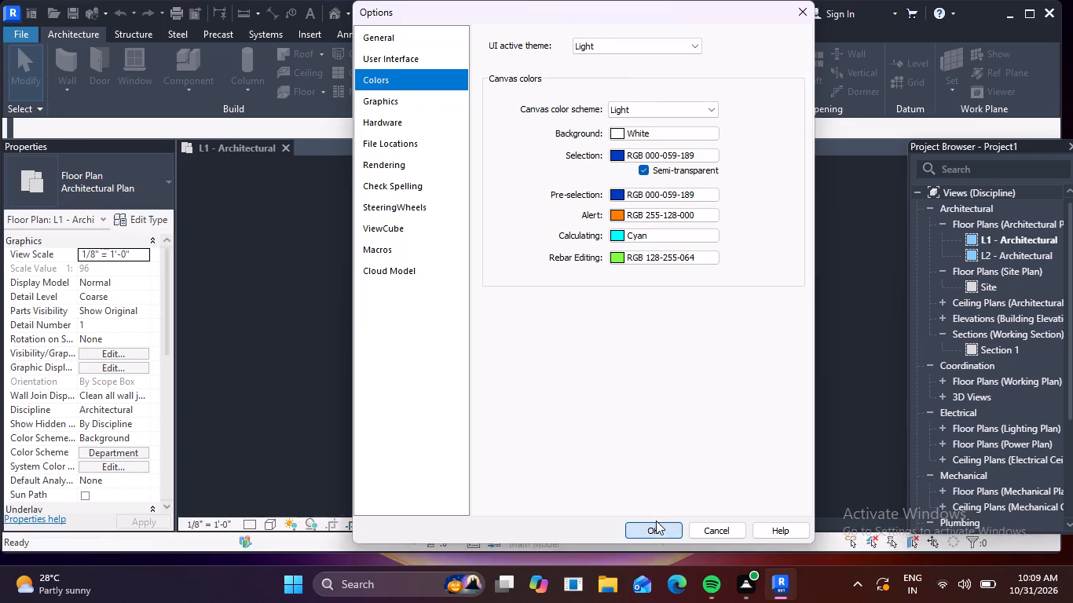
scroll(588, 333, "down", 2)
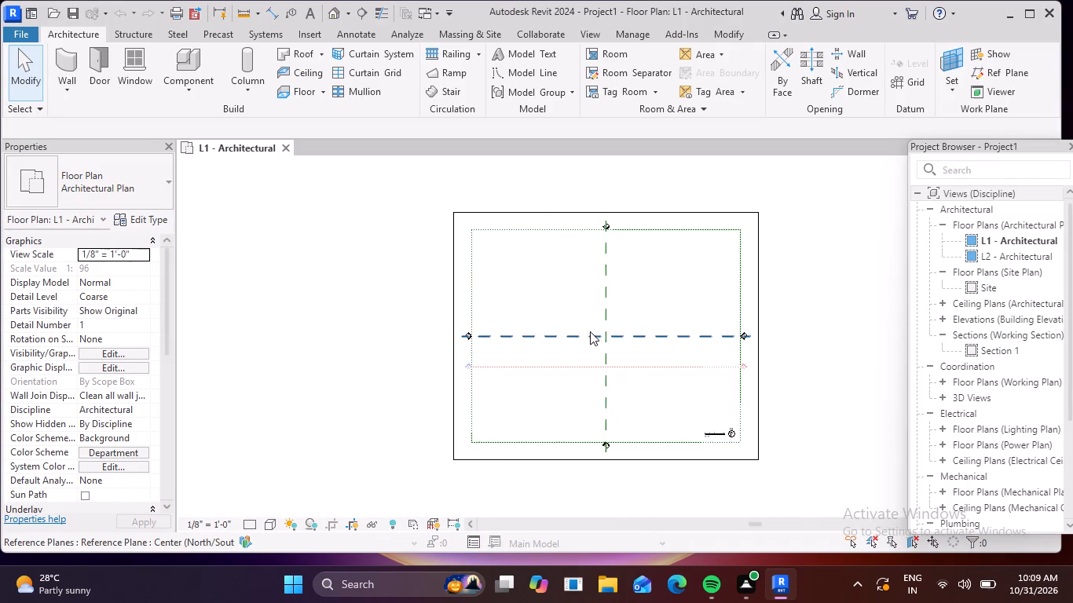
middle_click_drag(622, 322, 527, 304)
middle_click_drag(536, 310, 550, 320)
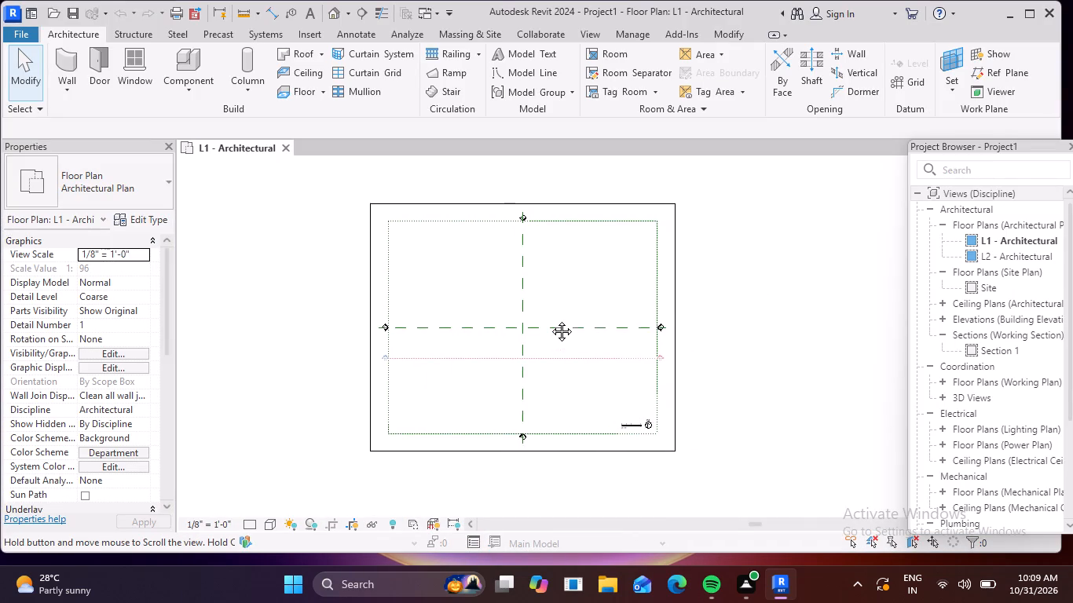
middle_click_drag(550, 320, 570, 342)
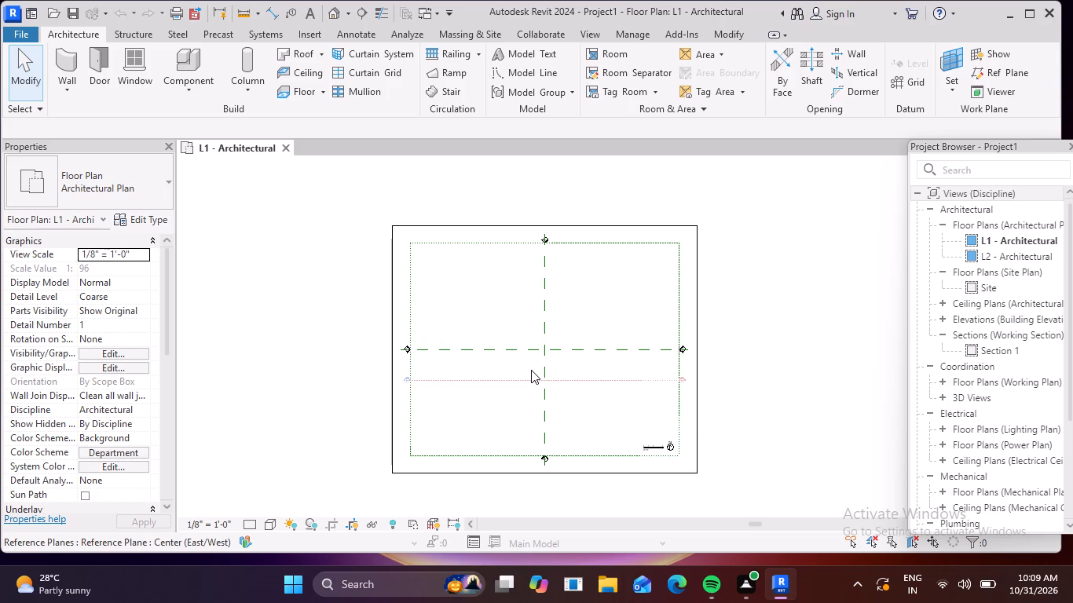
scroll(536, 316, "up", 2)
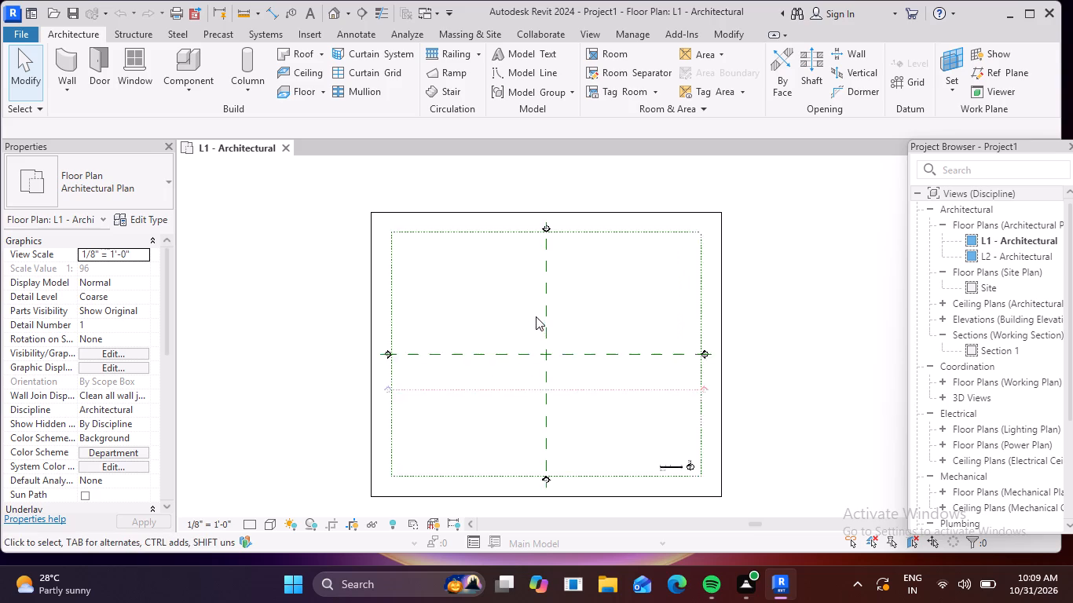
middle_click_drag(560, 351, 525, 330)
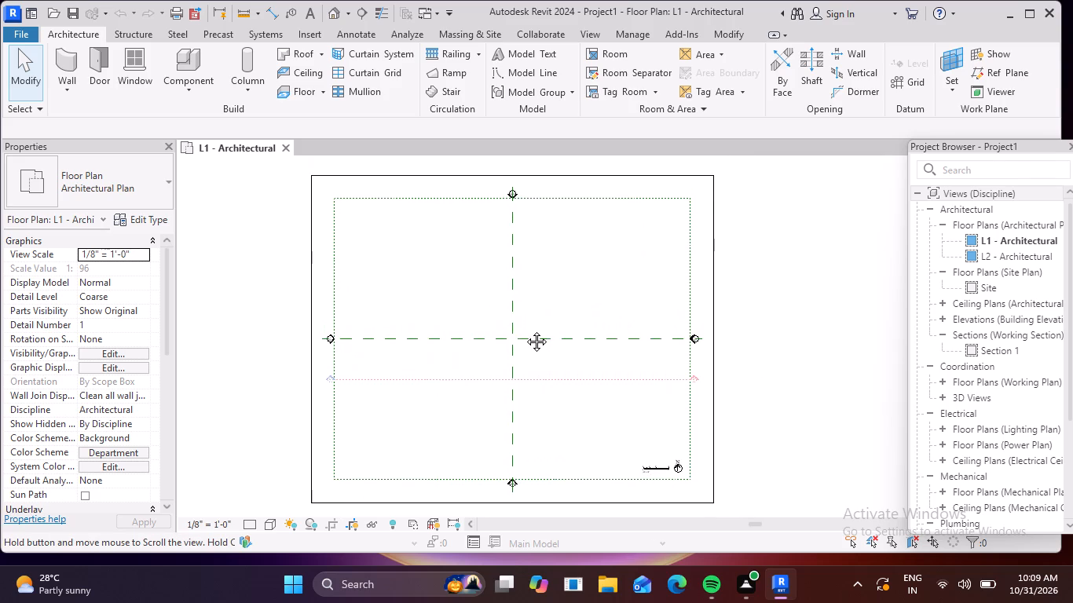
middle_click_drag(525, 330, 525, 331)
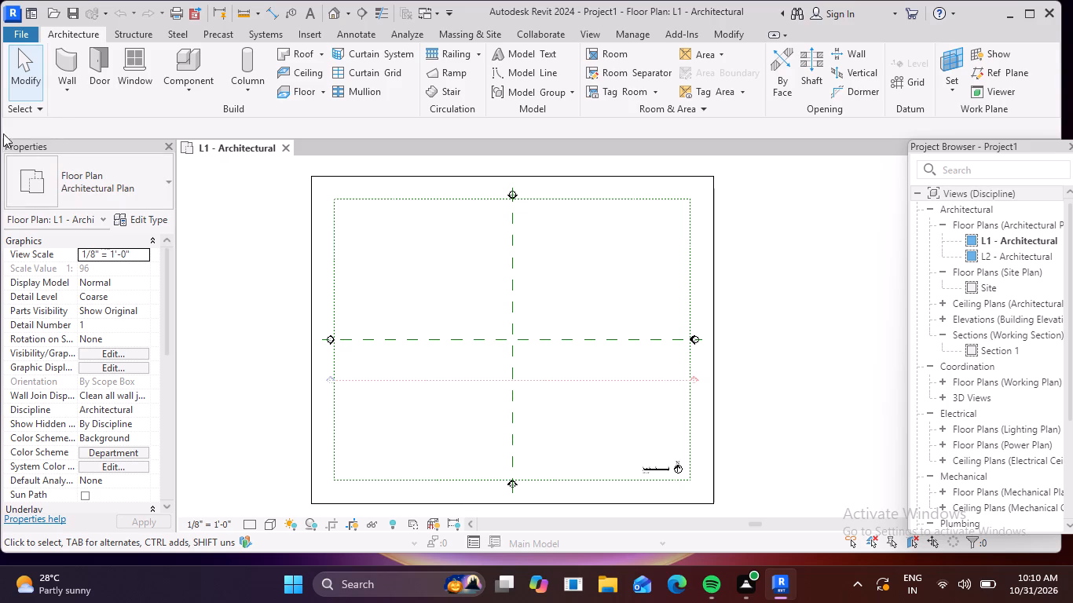
Start an architectural wall and duplicate the Generic - 8" basic wall type as wall 9".
left_click(63, 62)
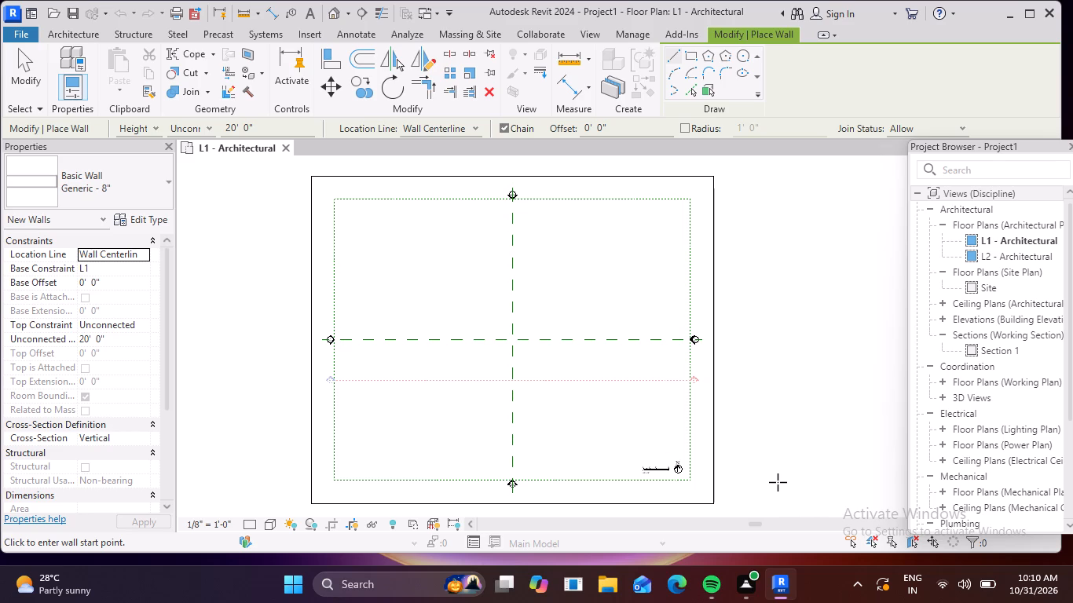
left_click(167, 181)
left_click(167, 181)
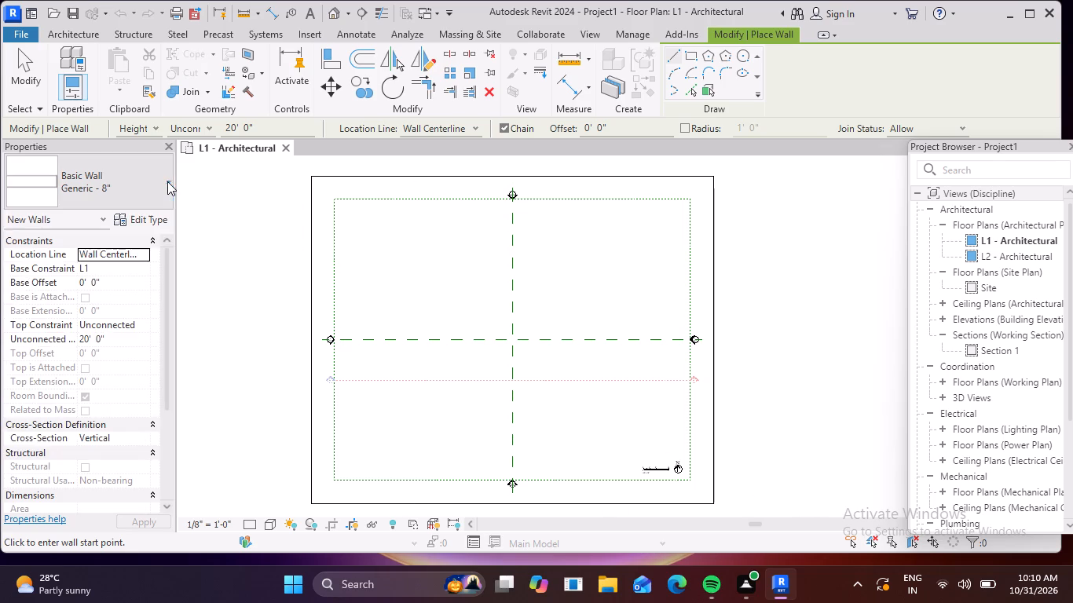
left_click(154, 220)
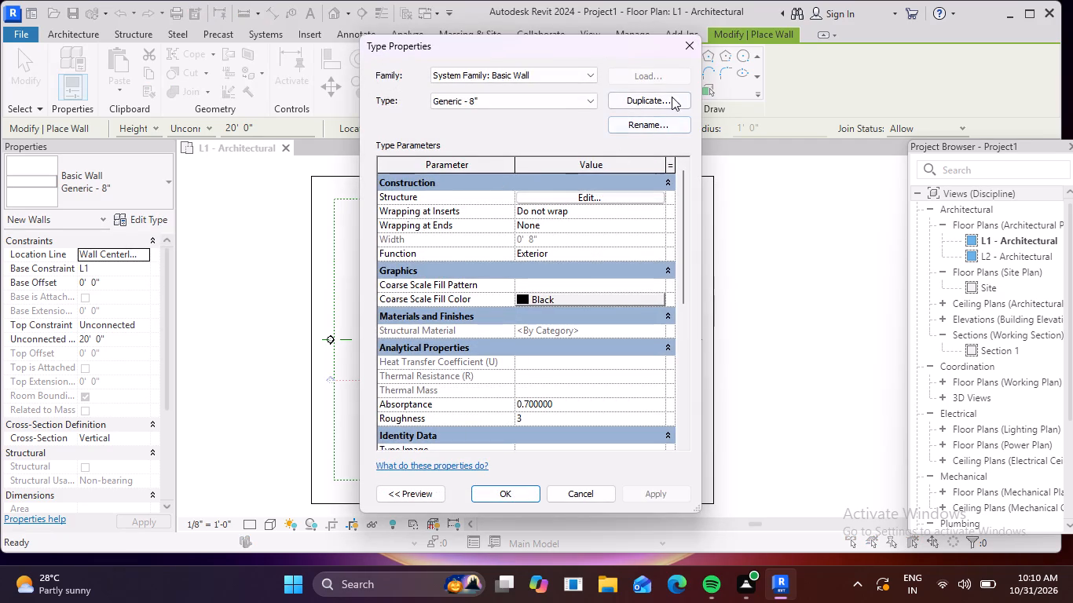
left_click(663, 103)
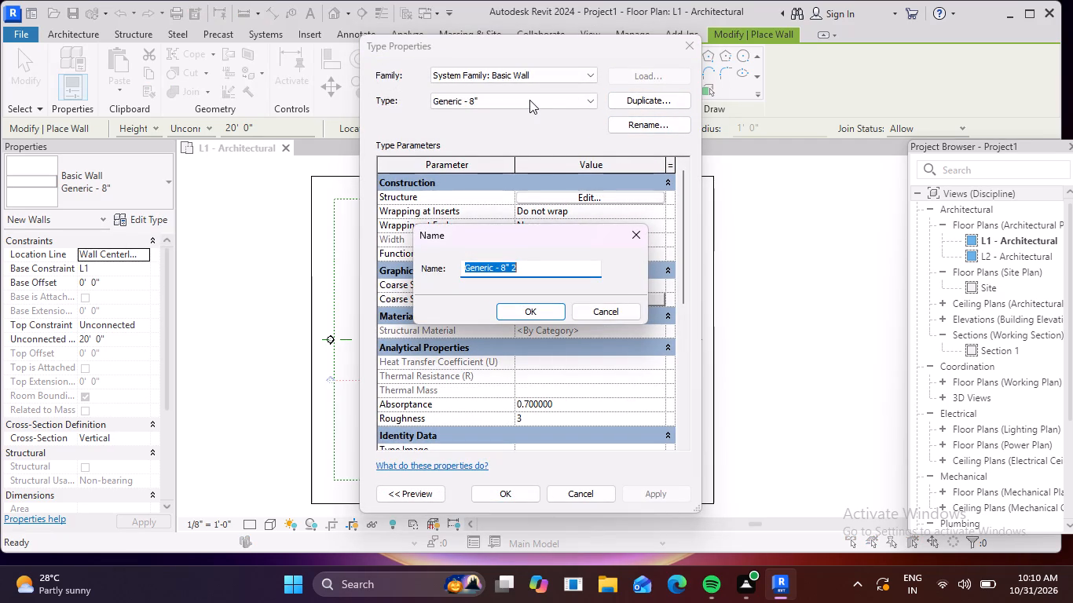
left_click(536, 266)
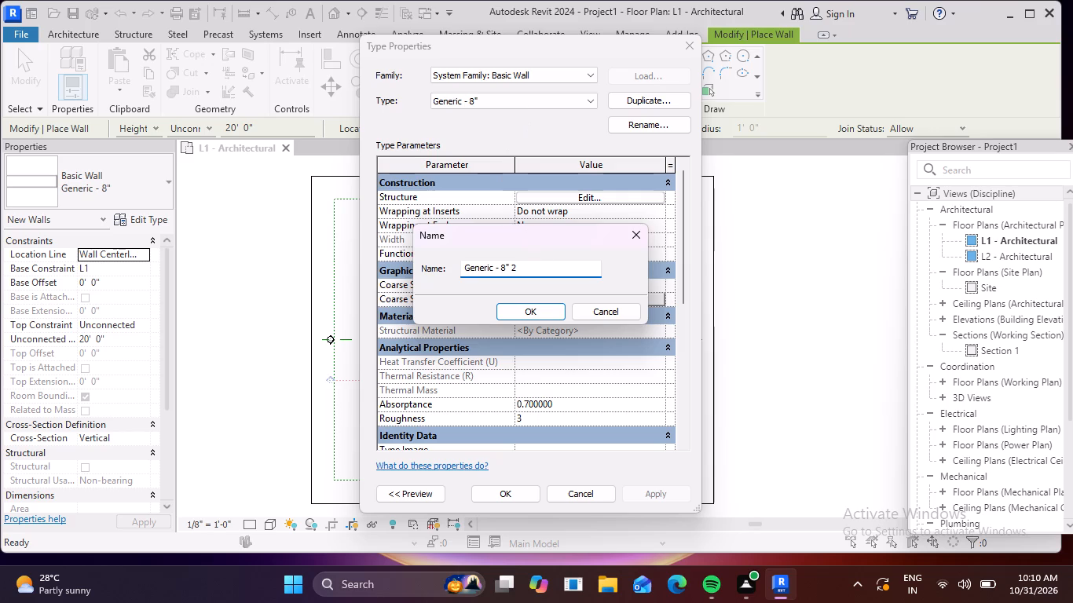
key("BackSpace")
key("BackSpace")
key("BackSpace")
key("BackSpace")
key("BackSpace")
key("BackSpace")
key("BackSpace")
key("BackSpace")
key("BackSpace")
key("BackSpace")
key("BackSpace")
key("BackSpace")
key("BackSpace")
key("BackSpace")
key("BackSpace")
key("BackSpace")
key("BackSpace")
key("BackSpace")
key("BackSpace")
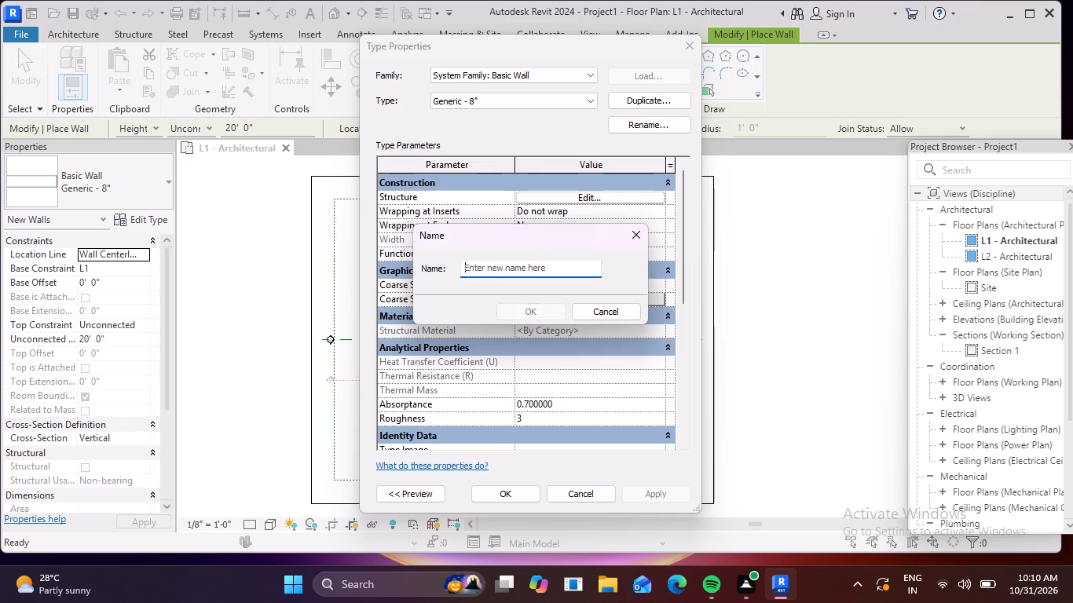
type("wall")
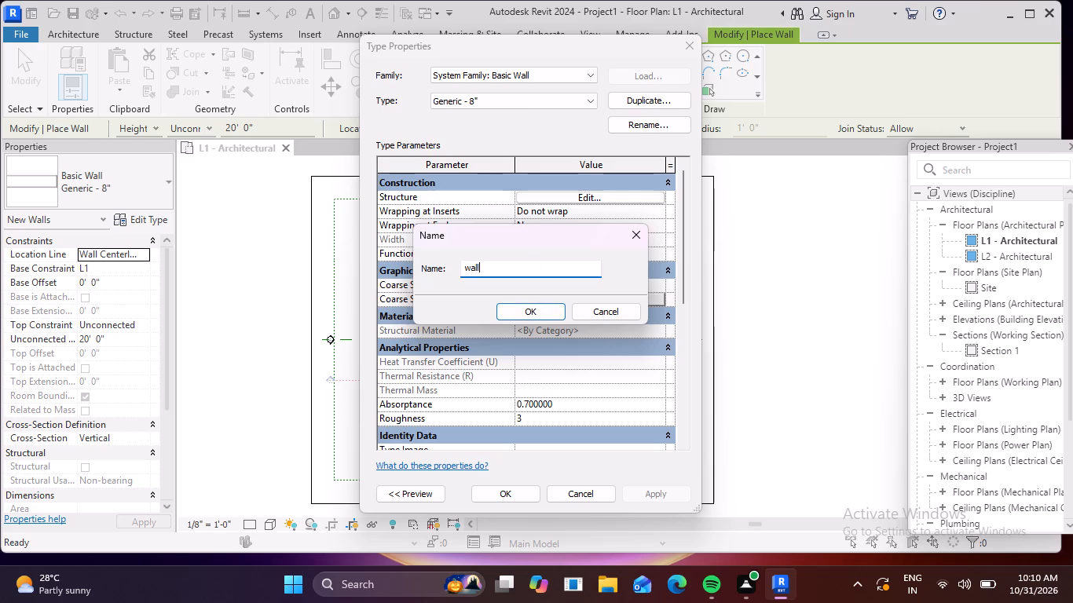
key("space")
type("9\"")
left_click(545, 312)
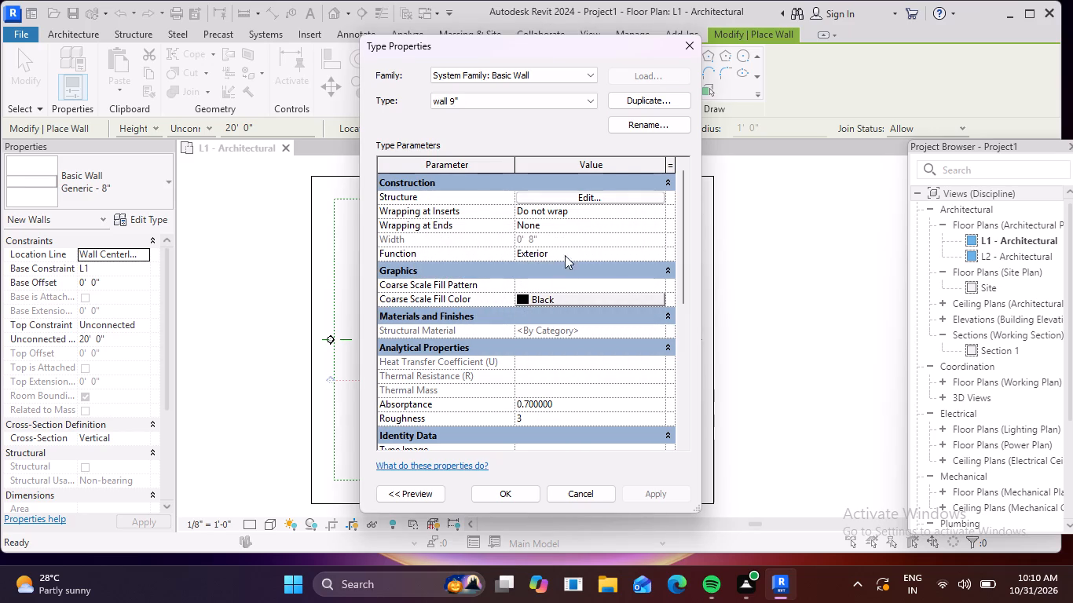
Set the structure layer thickness of the wall 9" type to 9" and apply the type to new walls.
left_click(604, 199)
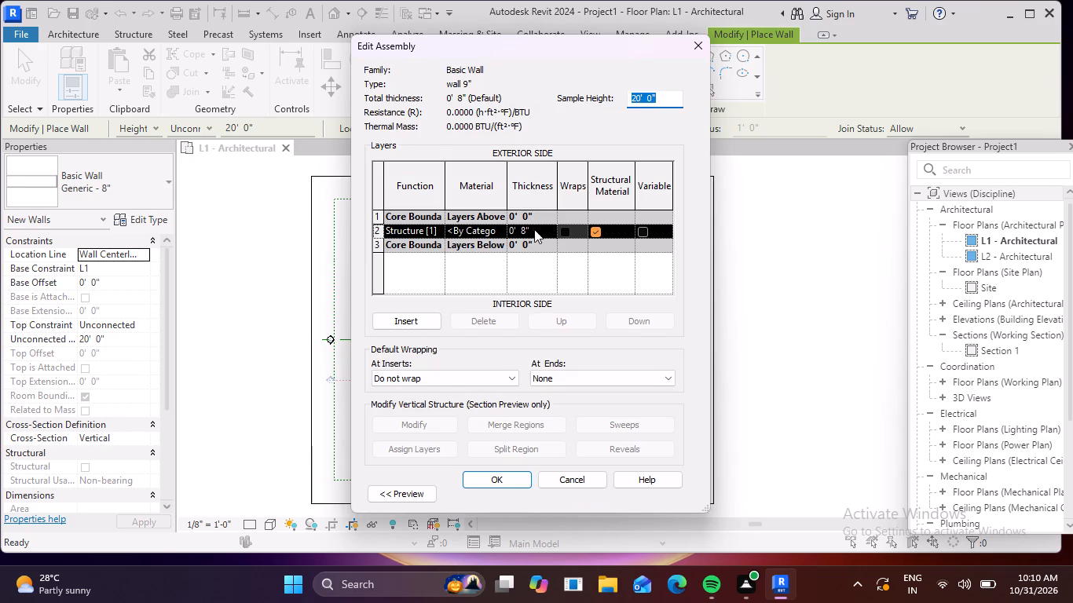
left_click(534, 229)
key("BackSpace")
key("BackSpace")
key("BackSpace")
key("BackSpace")
key("BackSpace")
key("BackSpace")
key("BackSpace")
key("BackSpace")
key("BackSpace")
key("BackSpace")
key("BackSpace")
key("BackSpace")
key("BackSpace")
key("BackSpace")
key("BackSpace")
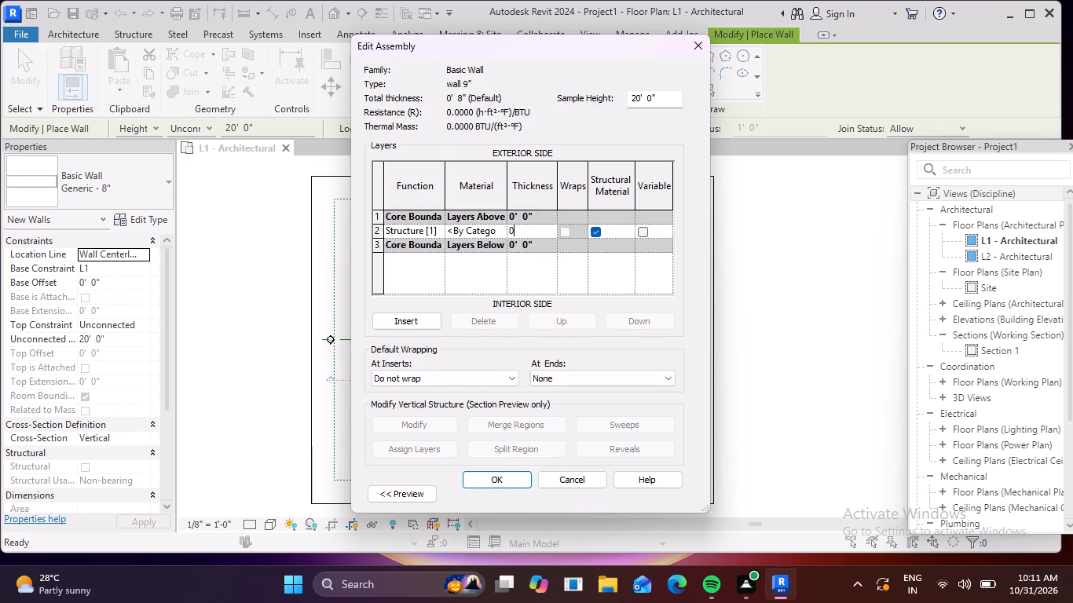
type("9\"")
key("Return")
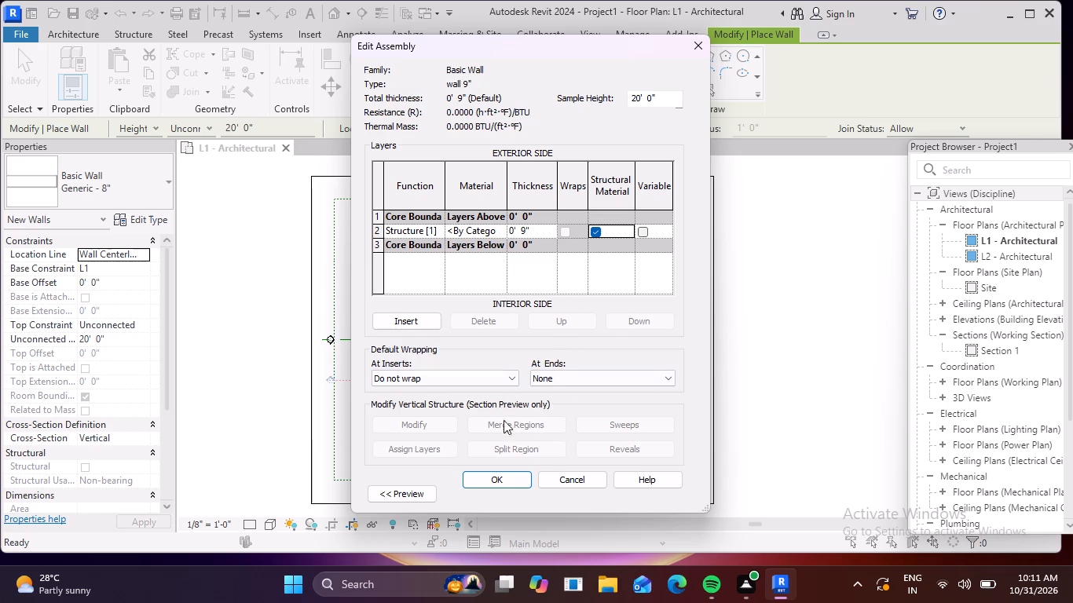
left_click(491, 481)
left_click(510, 489)
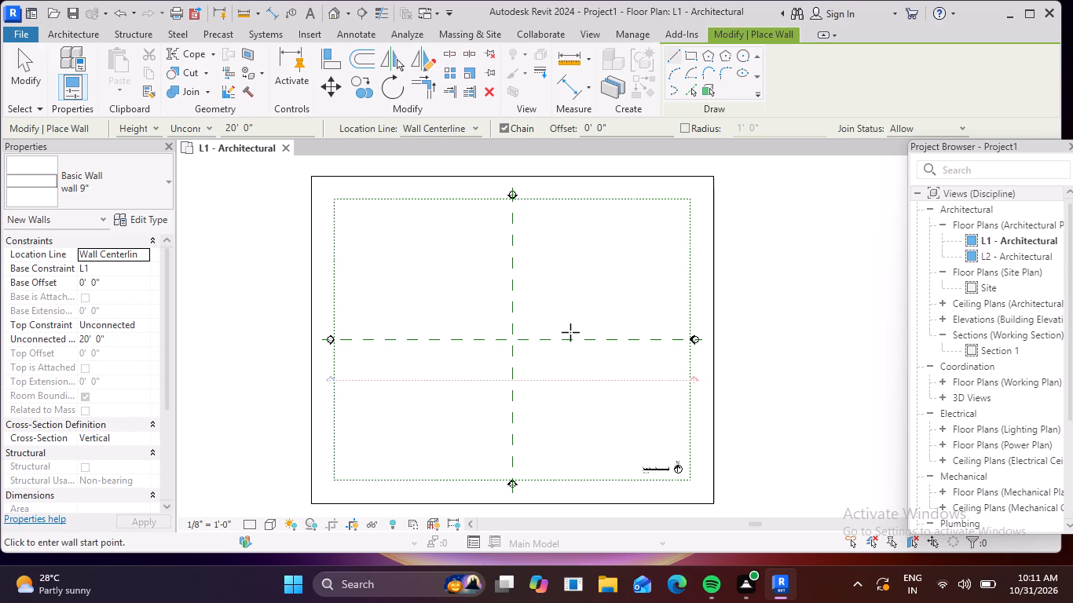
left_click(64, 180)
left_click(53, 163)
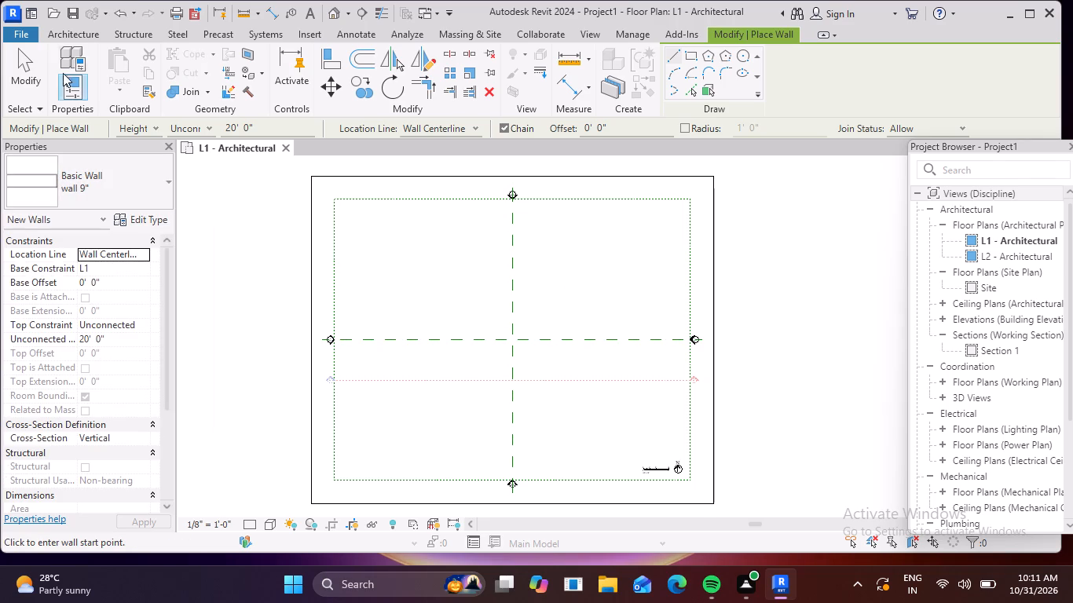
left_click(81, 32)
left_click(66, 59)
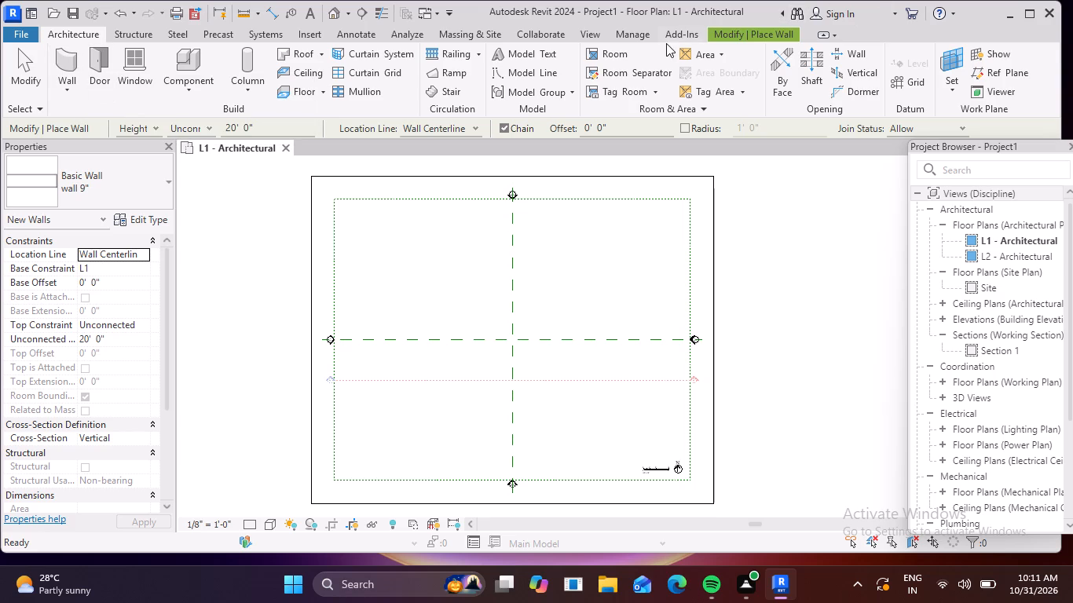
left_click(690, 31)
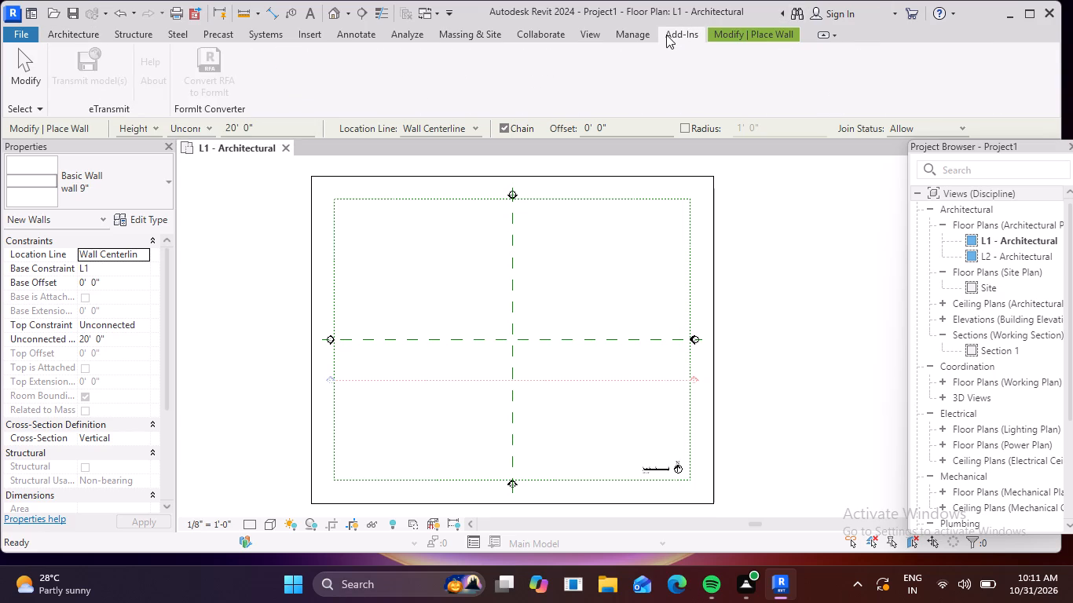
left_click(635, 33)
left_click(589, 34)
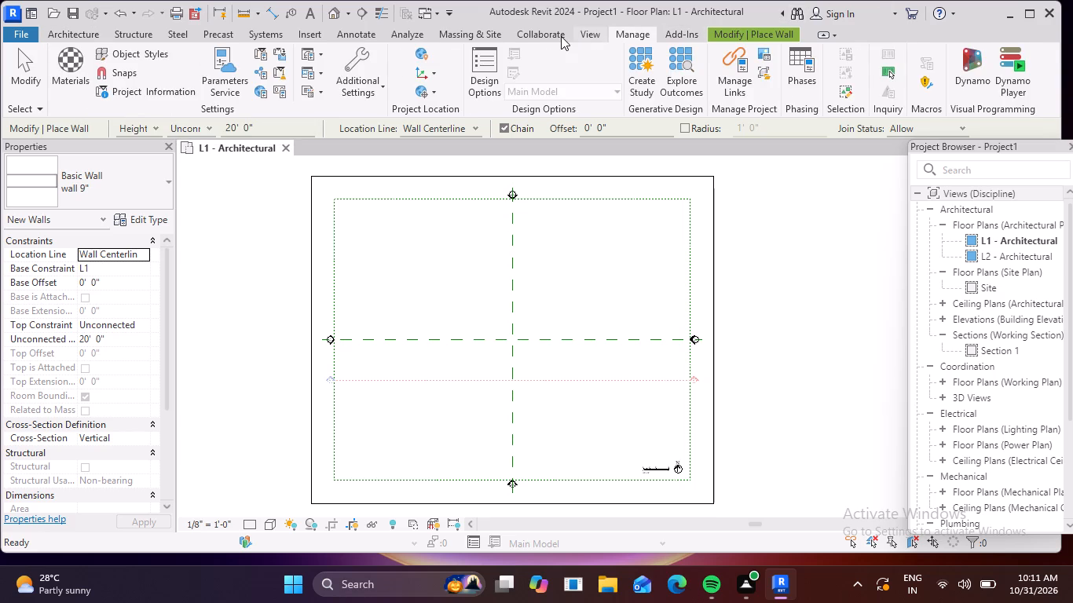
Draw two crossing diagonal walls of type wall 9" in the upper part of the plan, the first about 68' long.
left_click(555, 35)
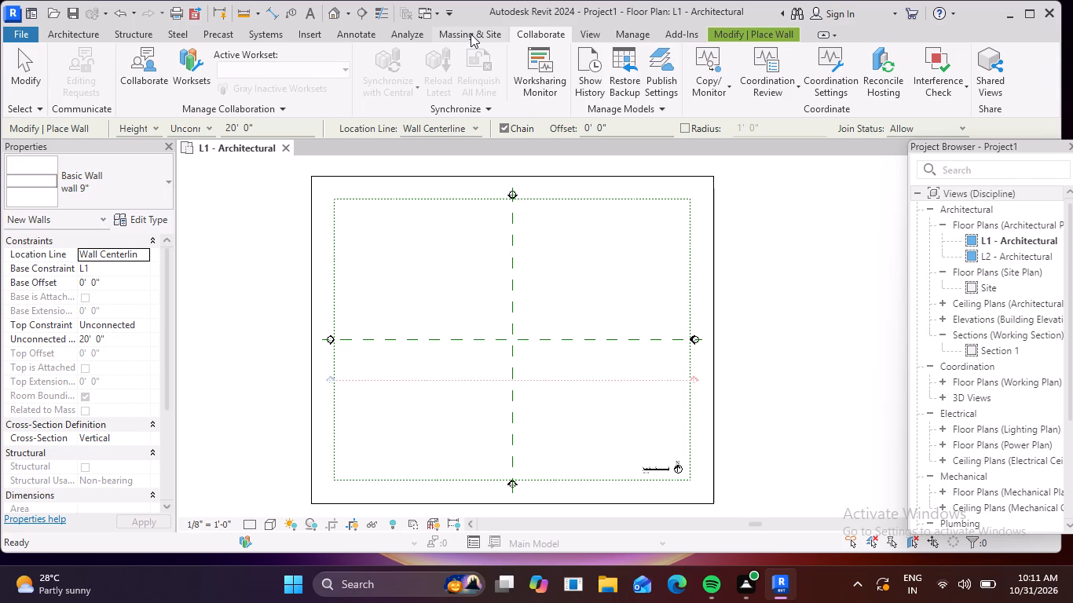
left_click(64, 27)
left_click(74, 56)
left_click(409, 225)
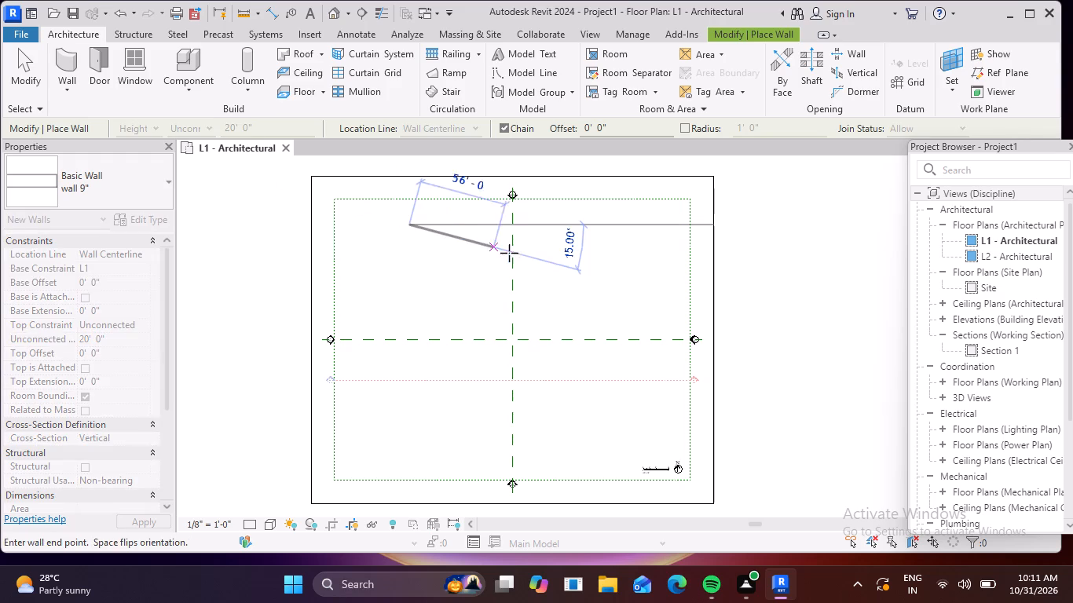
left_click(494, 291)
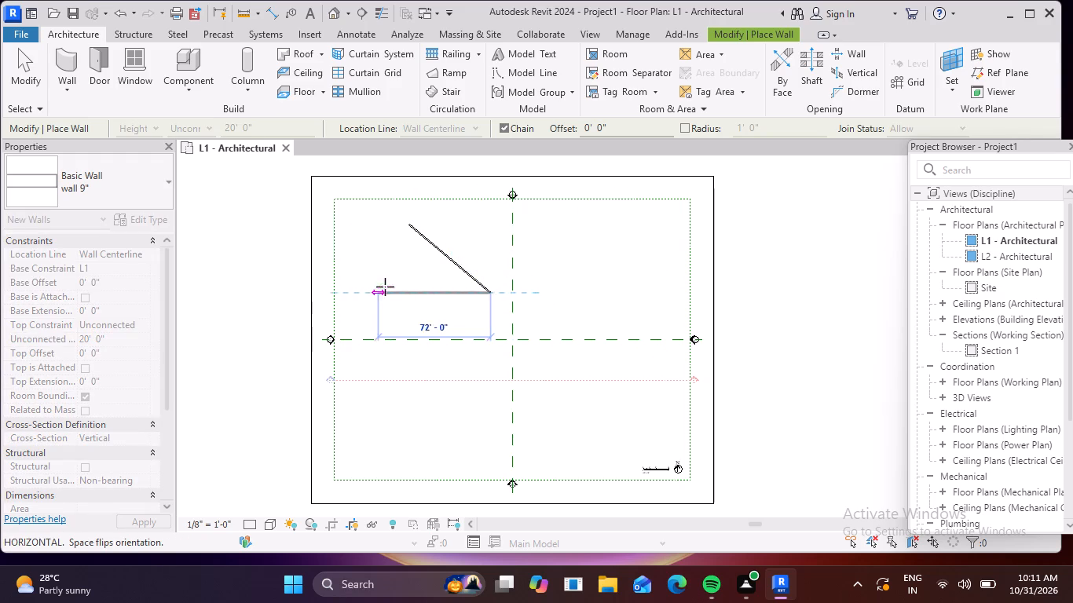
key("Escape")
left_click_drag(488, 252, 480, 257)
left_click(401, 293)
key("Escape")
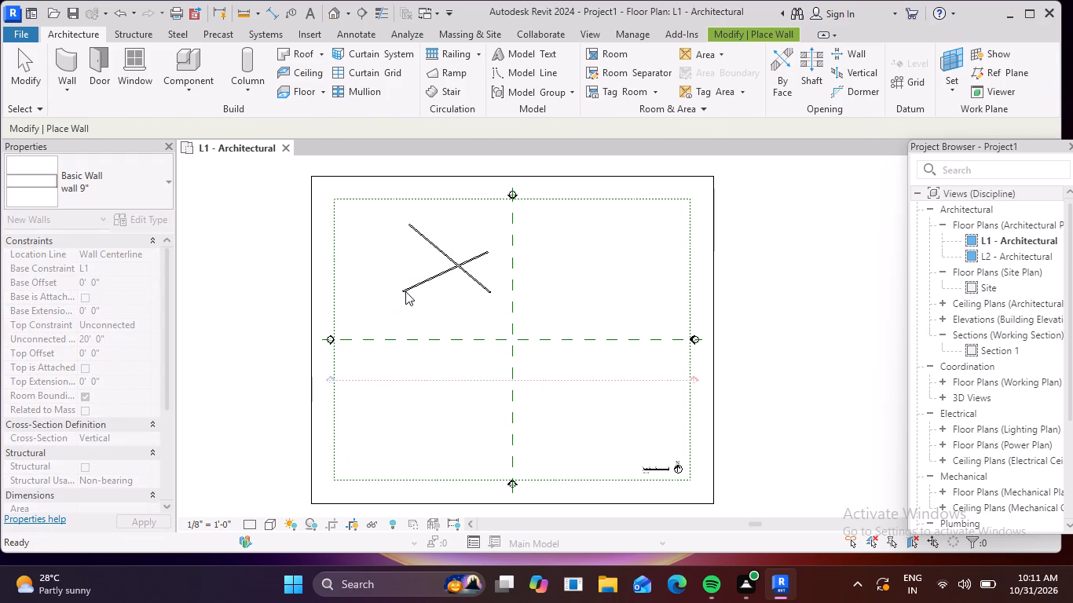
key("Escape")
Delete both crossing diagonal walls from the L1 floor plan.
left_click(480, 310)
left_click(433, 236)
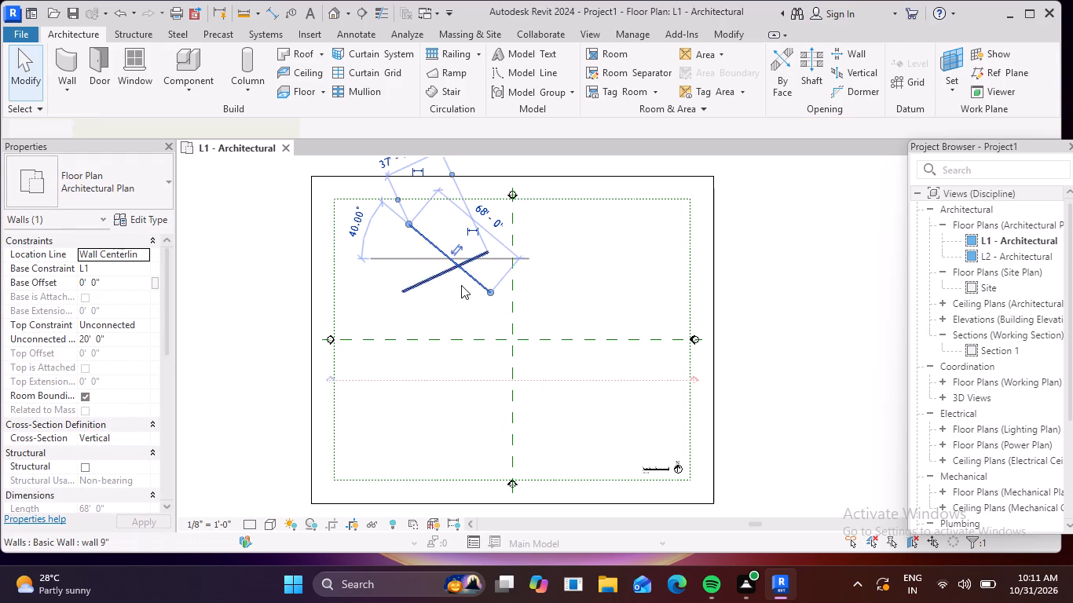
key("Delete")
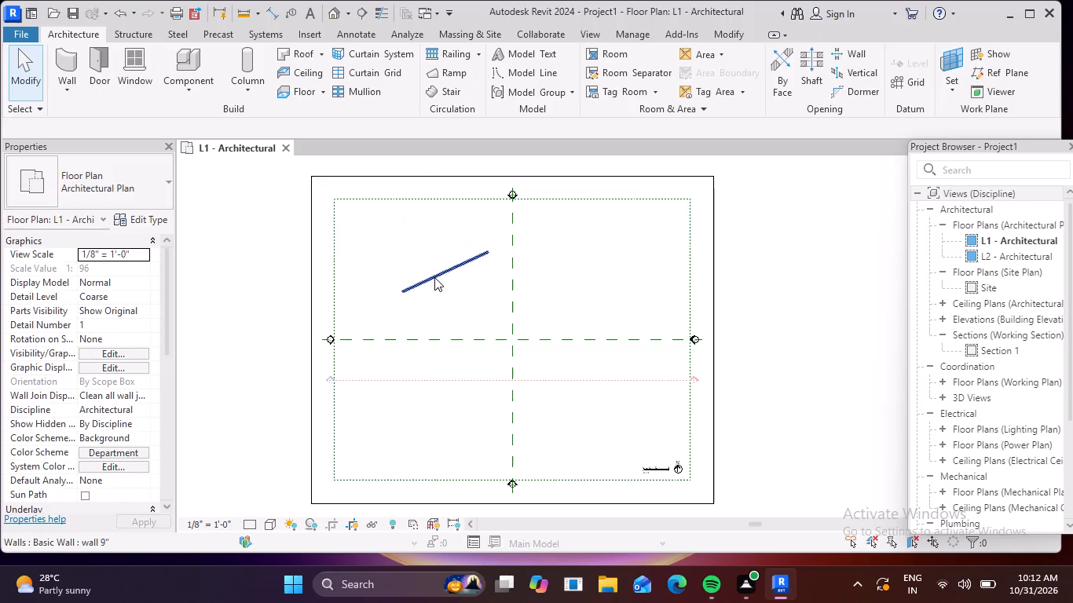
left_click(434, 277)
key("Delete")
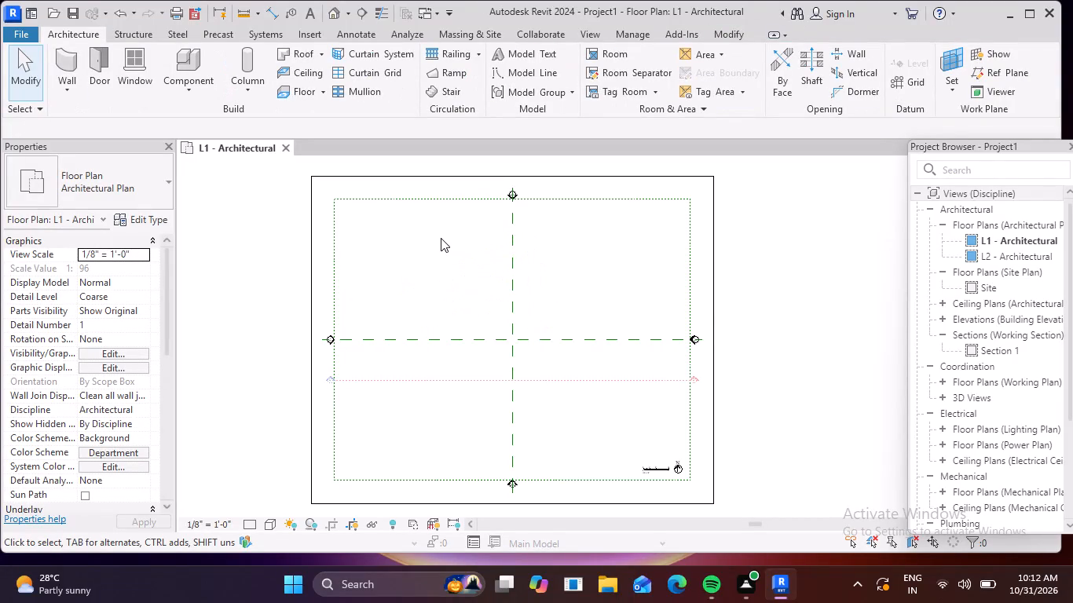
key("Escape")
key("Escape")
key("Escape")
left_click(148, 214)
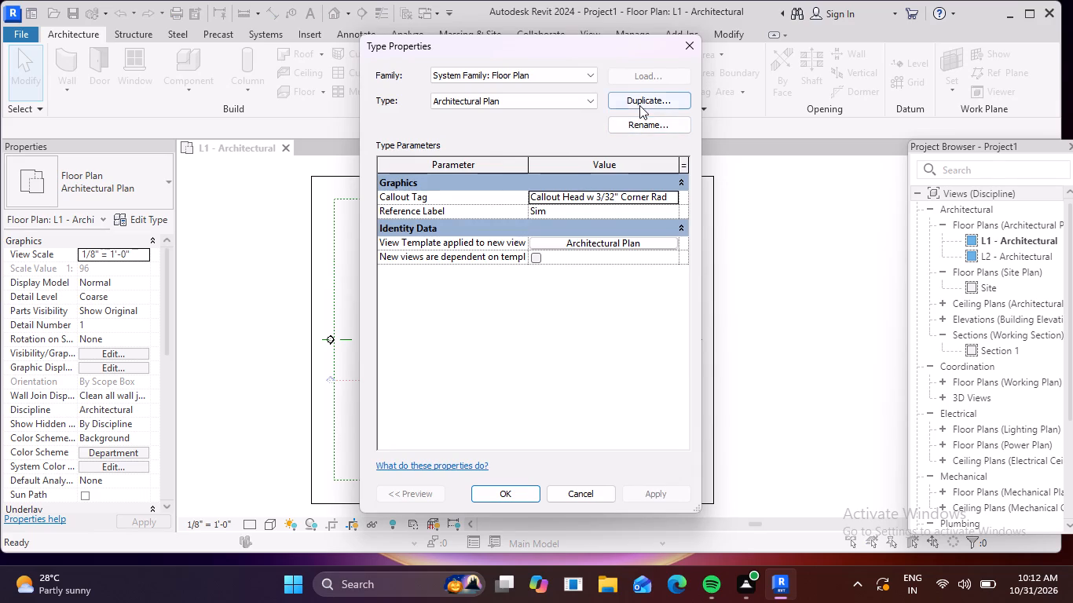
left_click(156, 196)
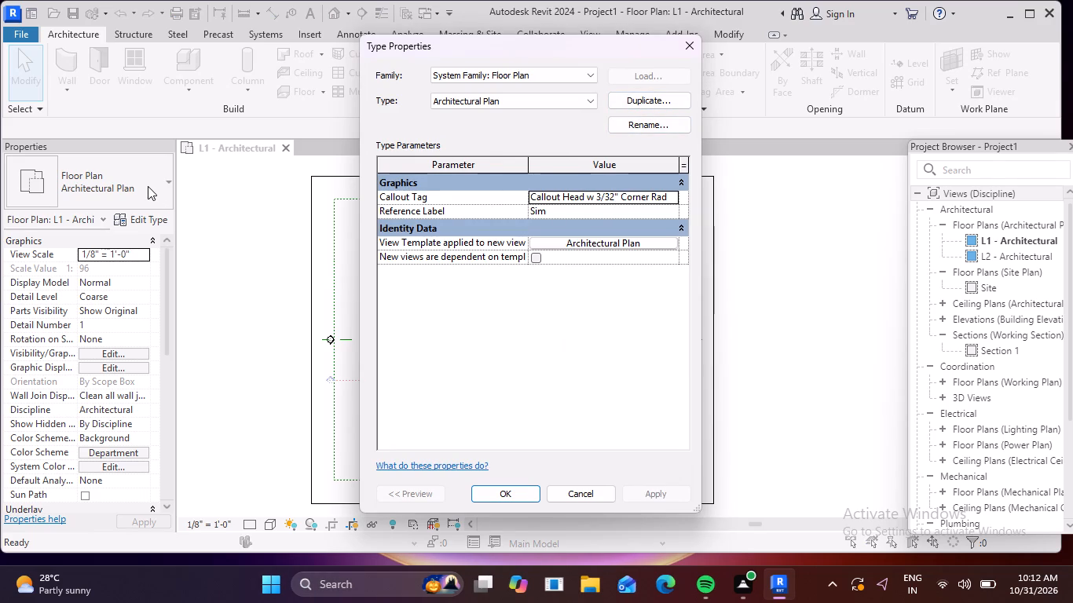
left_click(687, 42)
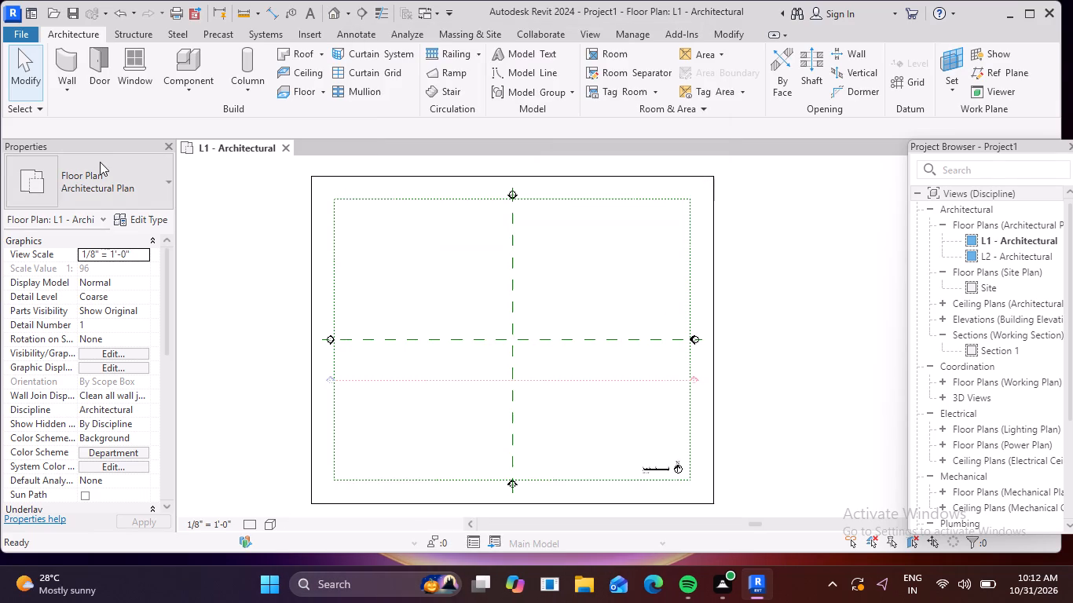
Draw a rectangle of wall 9" architectural walls around the plan's centre, about 91' by 67' between inner faces.
left_click(69, 76)
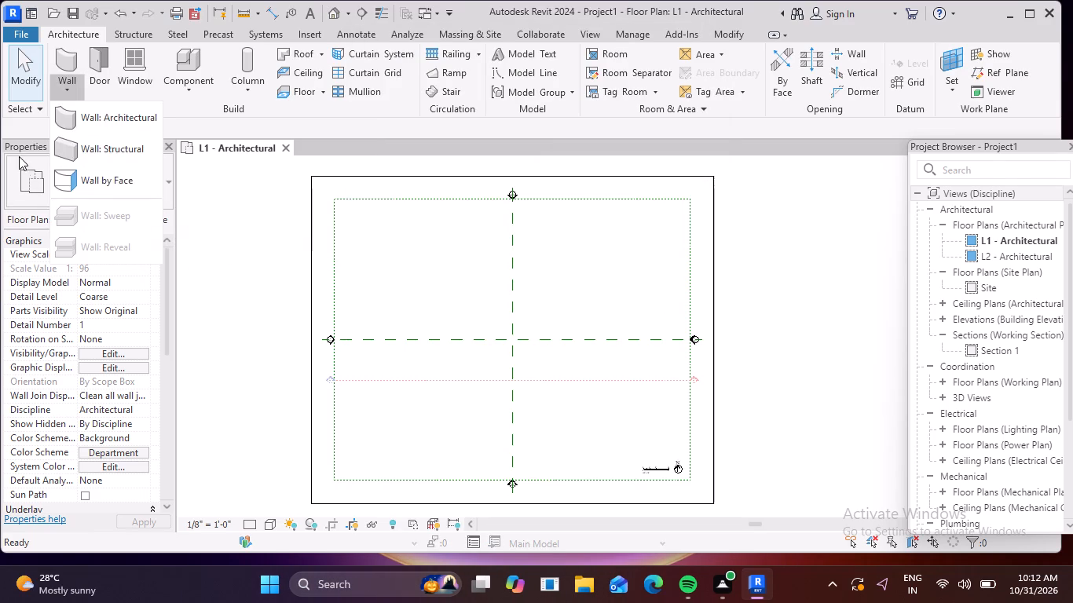
left_click(70, 59)
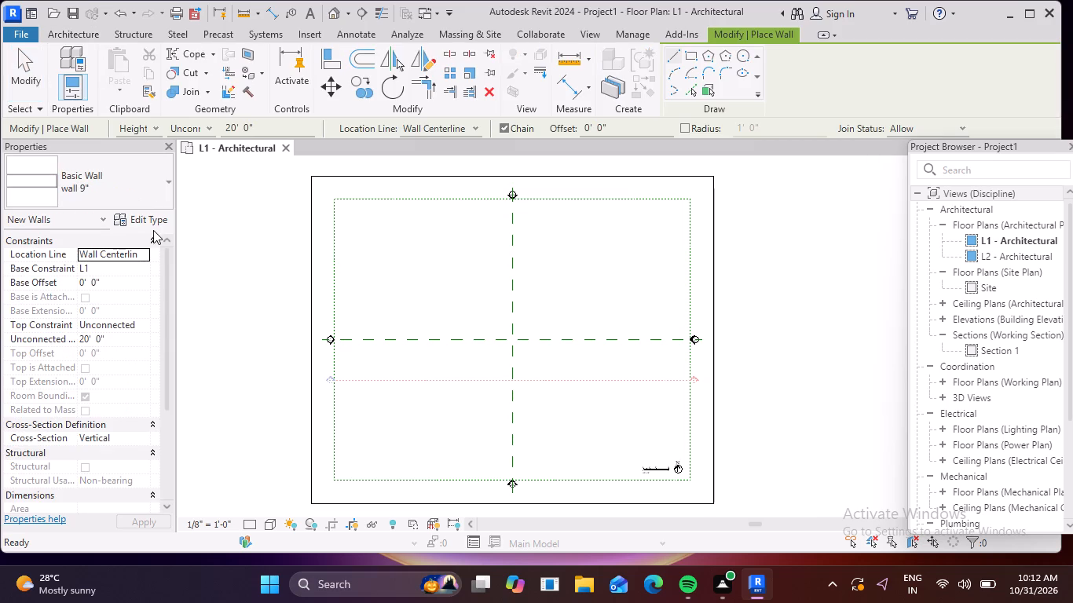
left_click(691, 56)
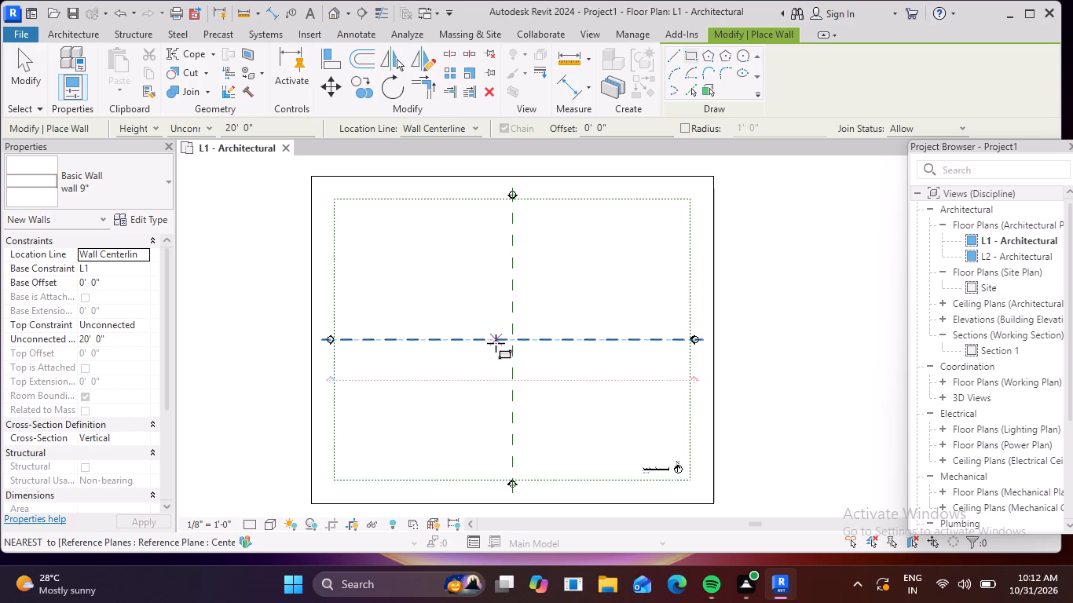
left_click(416, 258)
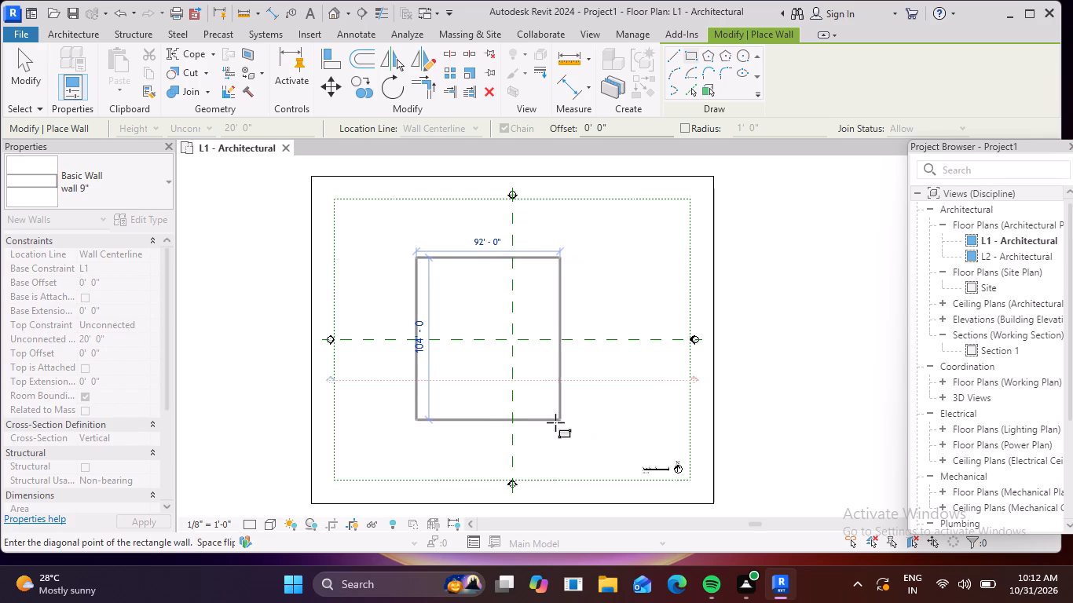
left_click(559, 363)
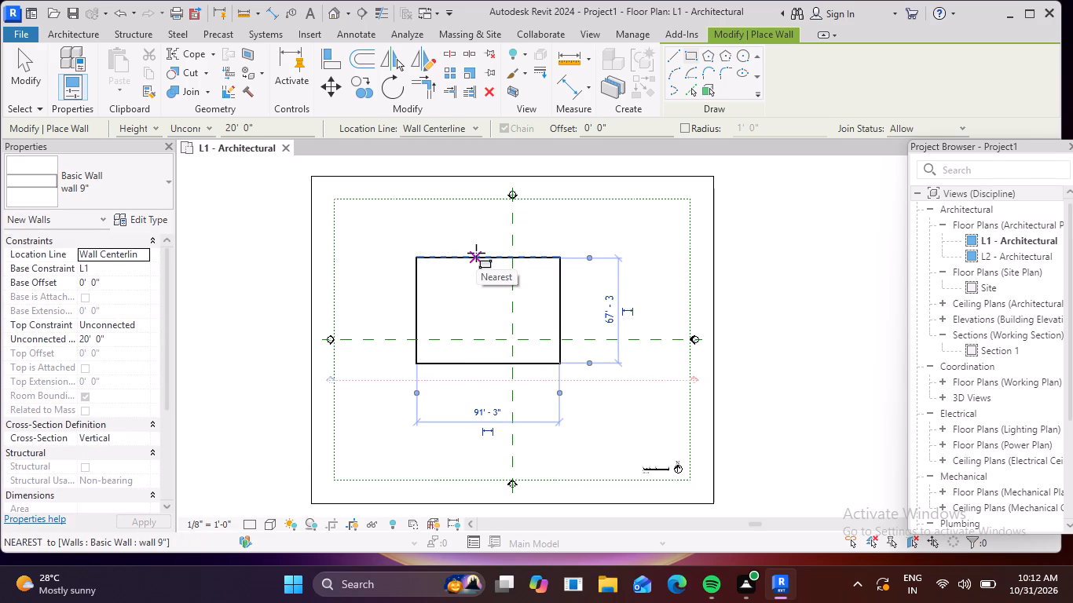
left_click(476, 253)
left_click(476, 257)
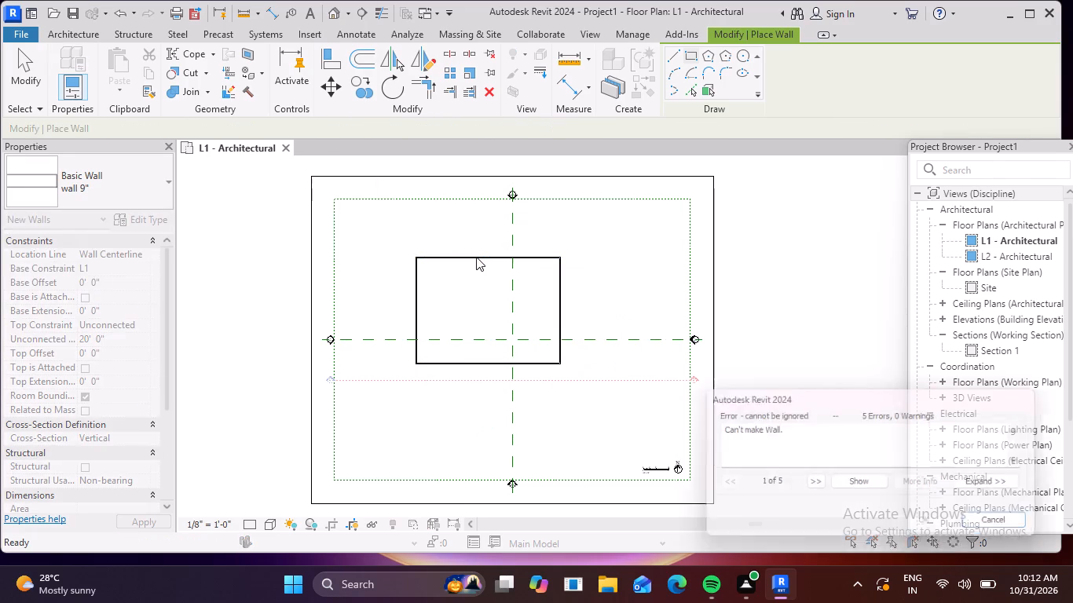
key("Escape")
key("Escape")
key("Escape")
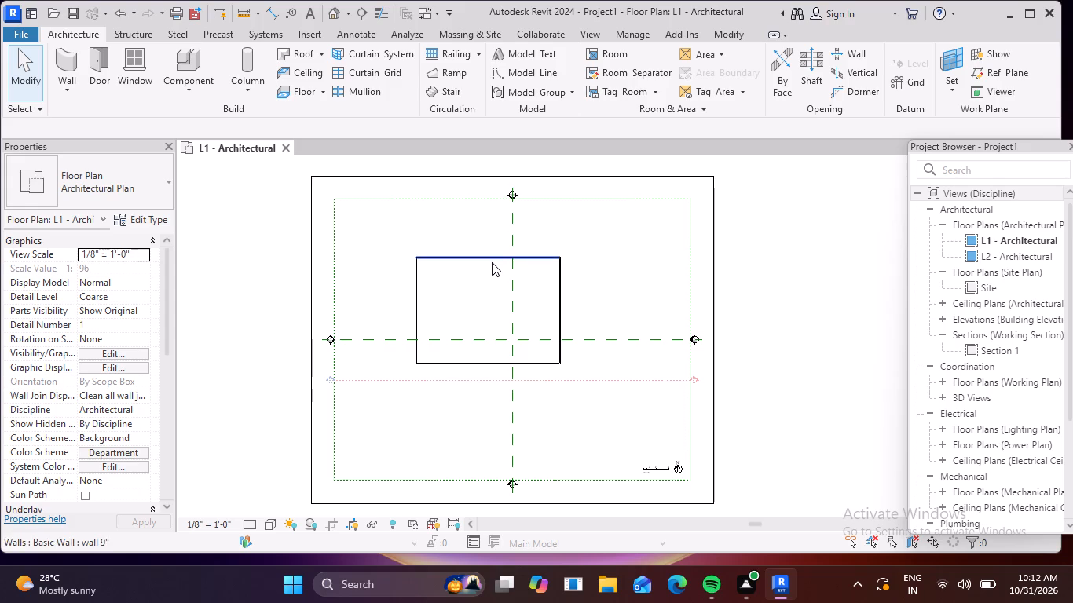
key("Escape")
key("Escape")
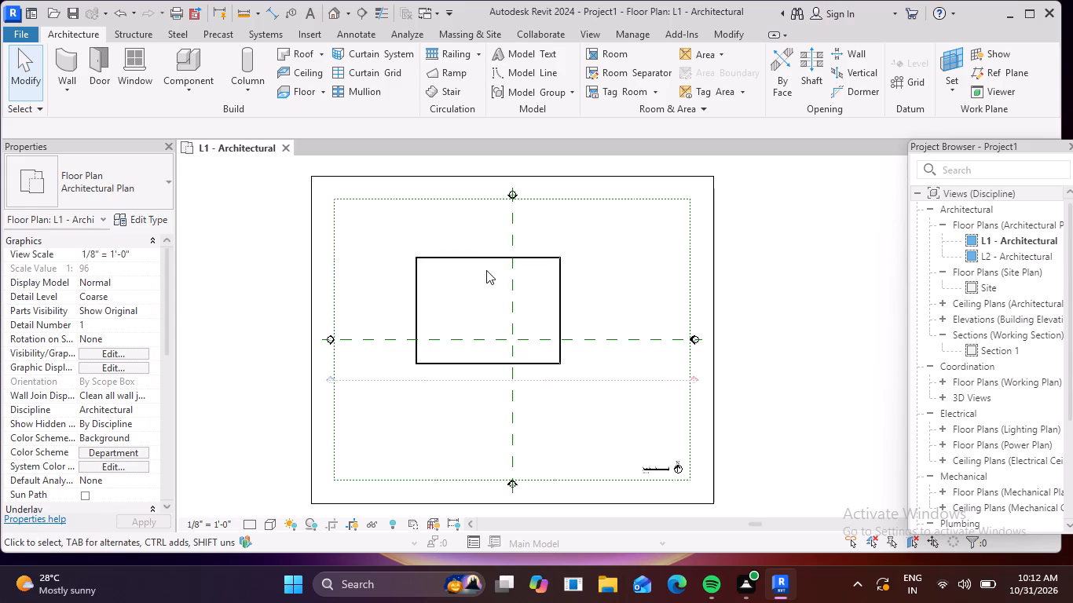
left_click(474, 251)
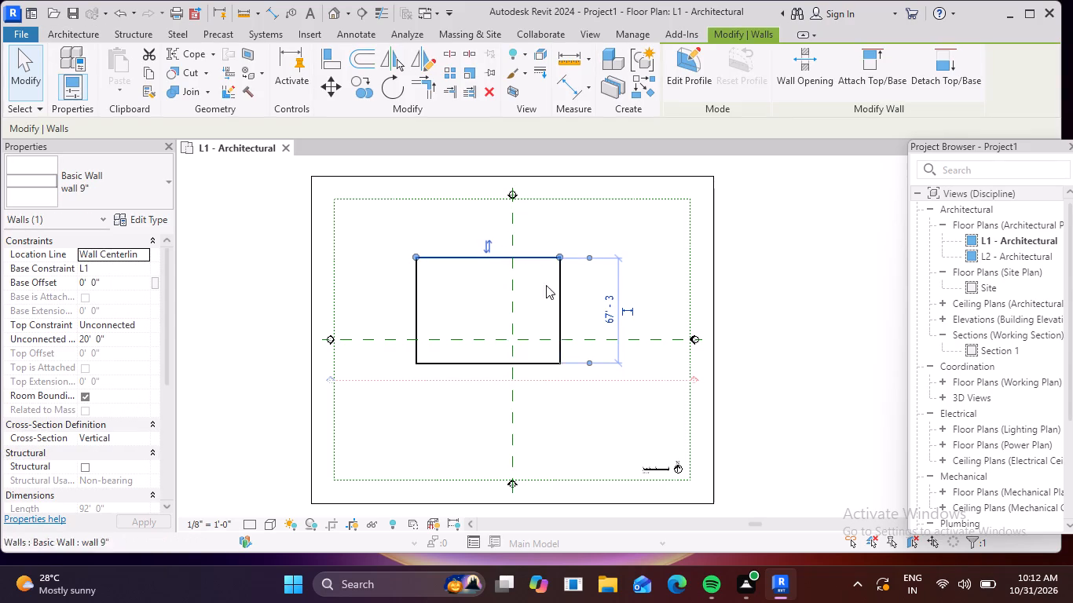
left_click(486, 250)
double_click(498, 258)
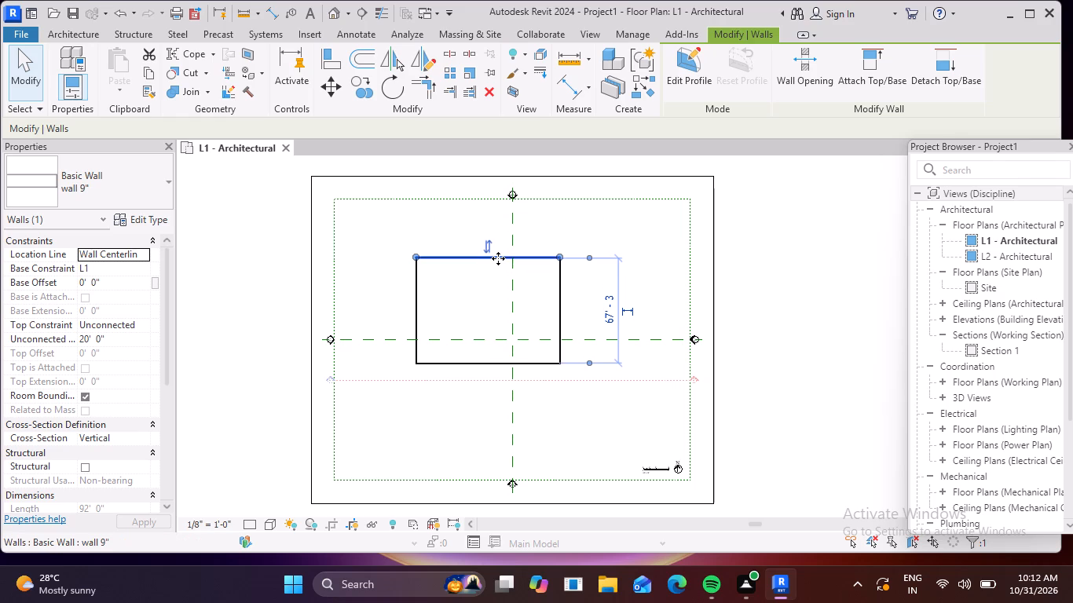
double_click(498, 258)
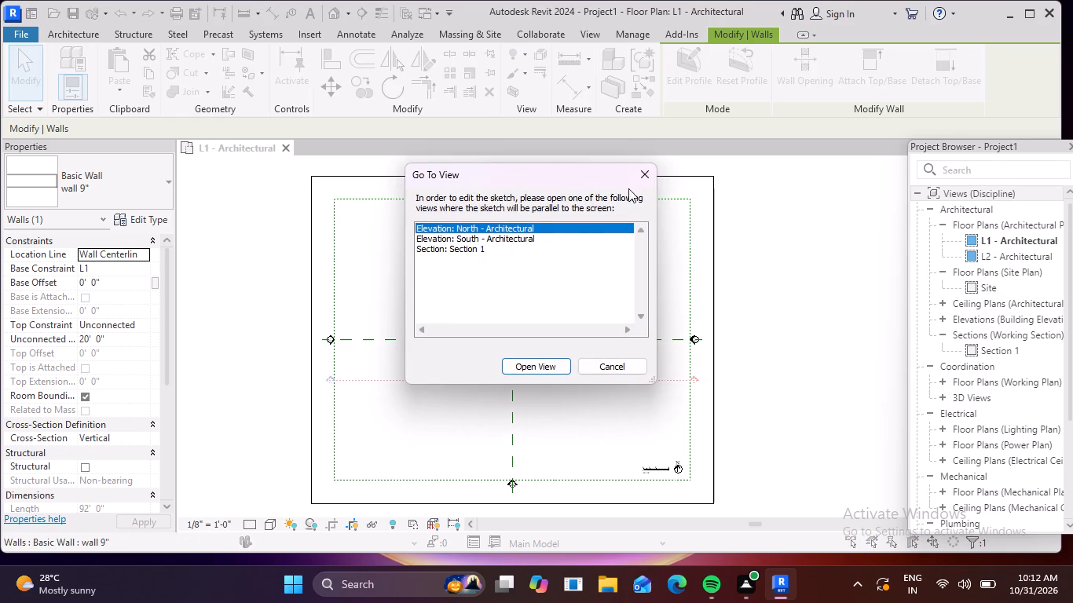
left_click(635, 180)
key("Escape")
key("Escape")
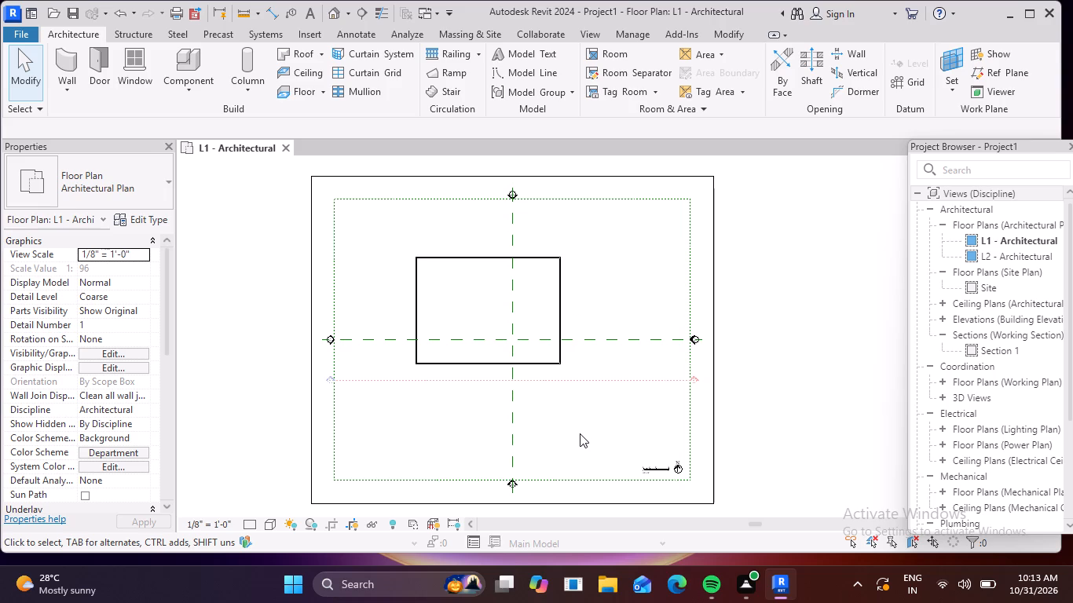
Move the rectangle's north wall by setting its temporary dimension to the south wall to 35'.
left_click(491, 258)
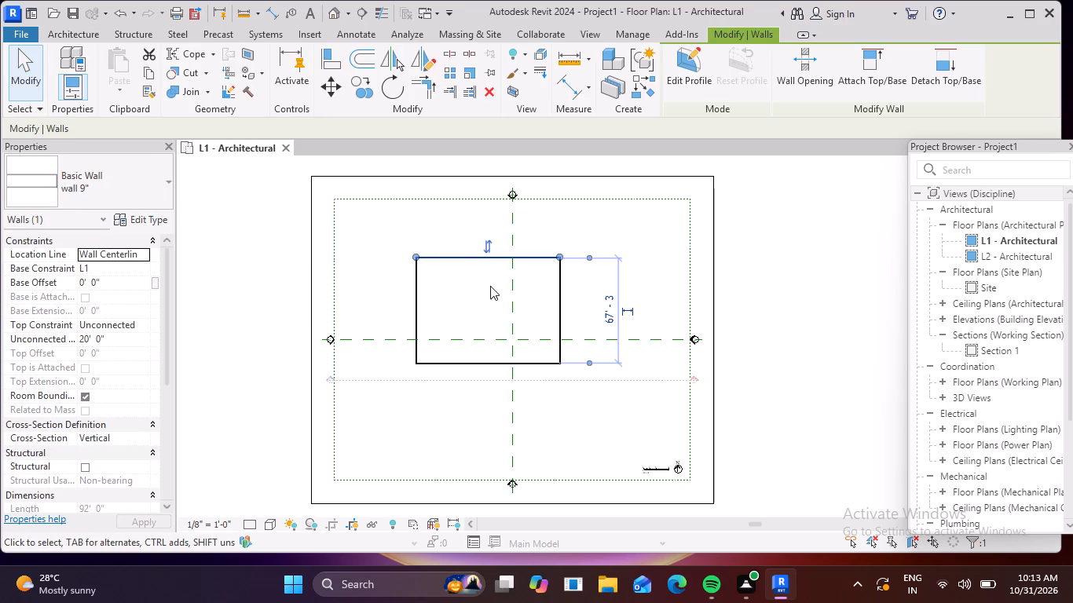
double_click(611, 319)
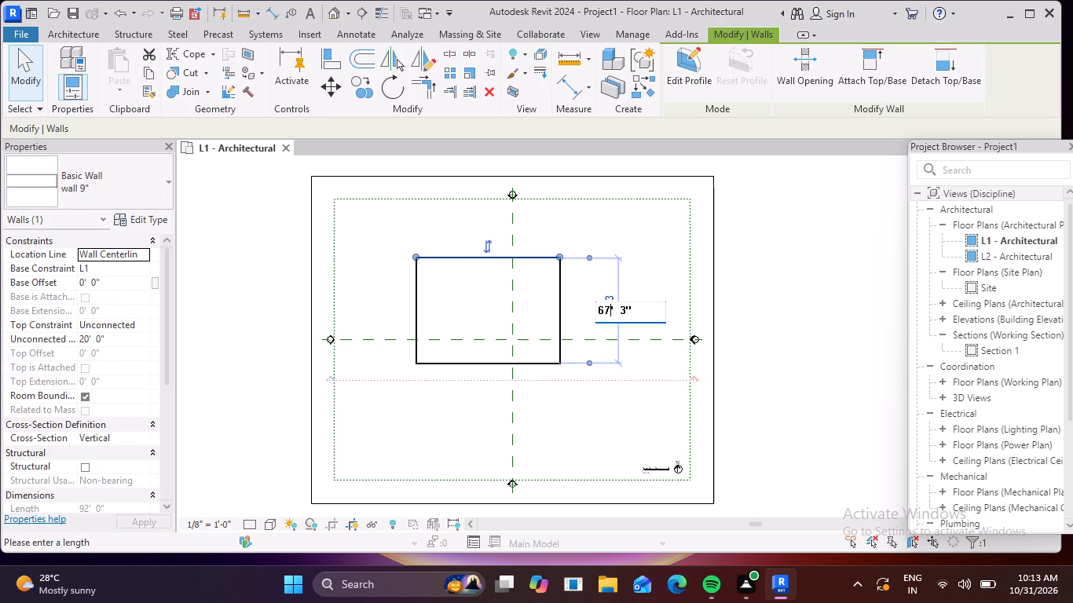
left_click(639, 311)
key("BackSpace")
key("BackSpace")
key("BackSpace")
key("BackSpace")
key("BackSpace")
key("BackSpace")
key("BackSpace")
key("BackSpace")
key("BackSpace")
key("BackSpace")
key("BackSpace")
key("BackSpace")
key("BackSpace")
type("35")
key("apostrophe")
key("Return")
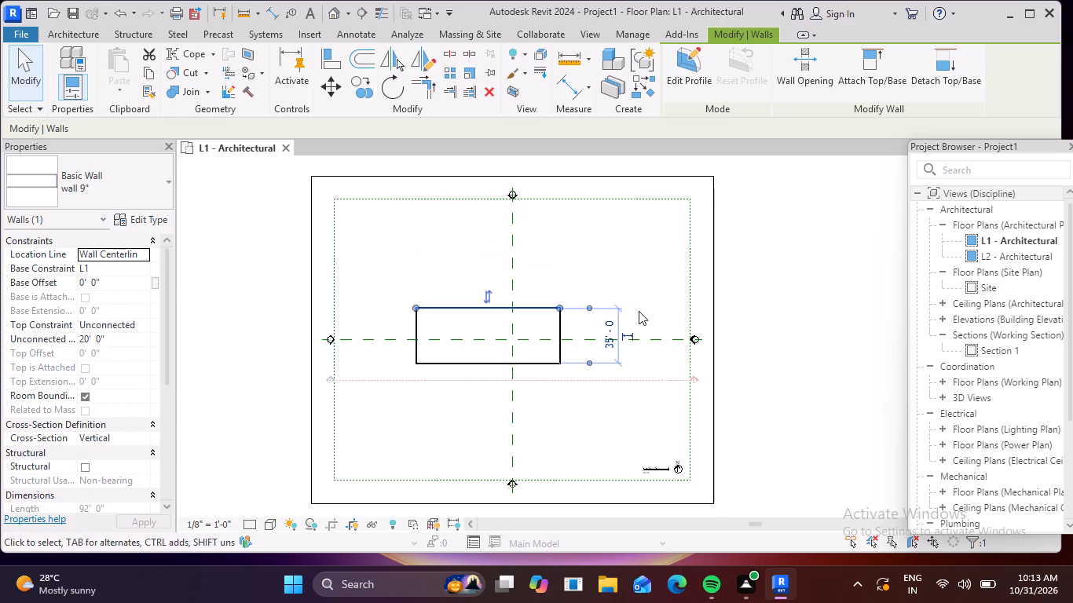
Move the rectangle's west wall by setting its temporary dimension to the east wall to 50'.
left_click(416, 325)
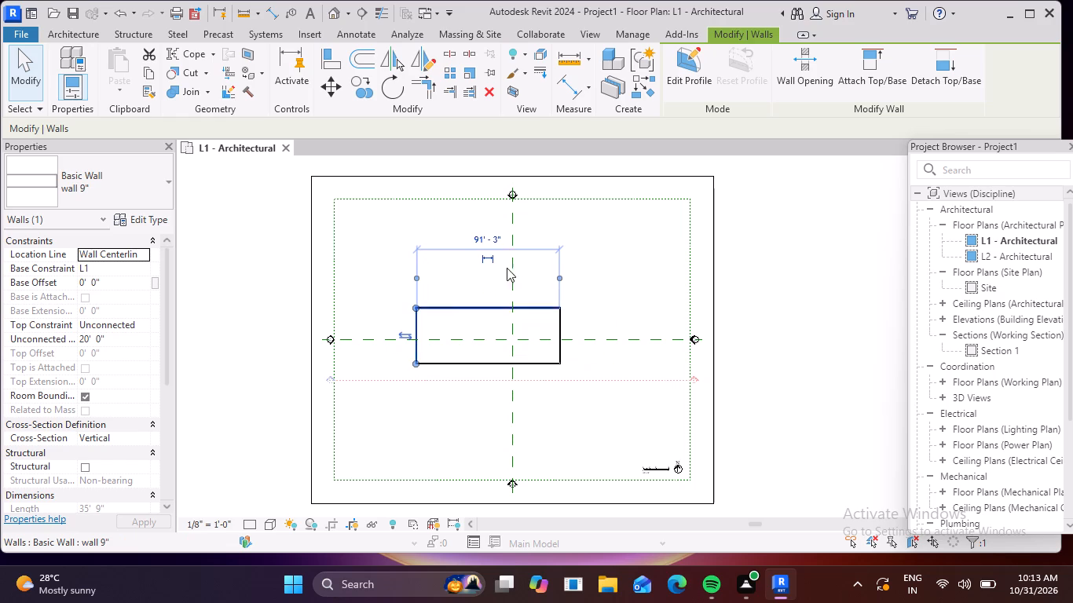
left_click(484, 236)
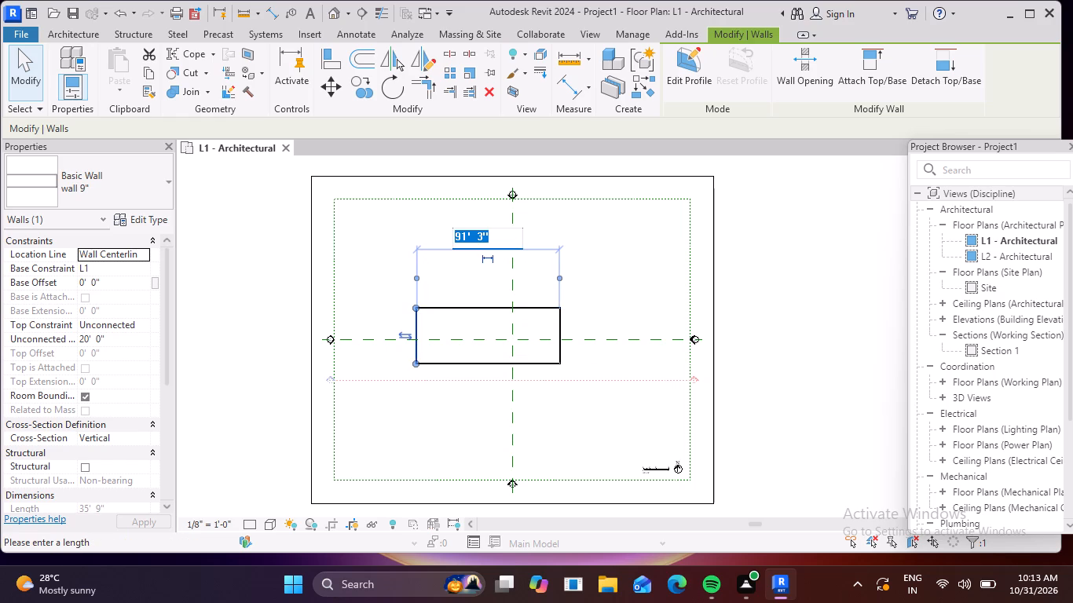
key("BackSpace")
key("BackSpace")
key("BackSpace")
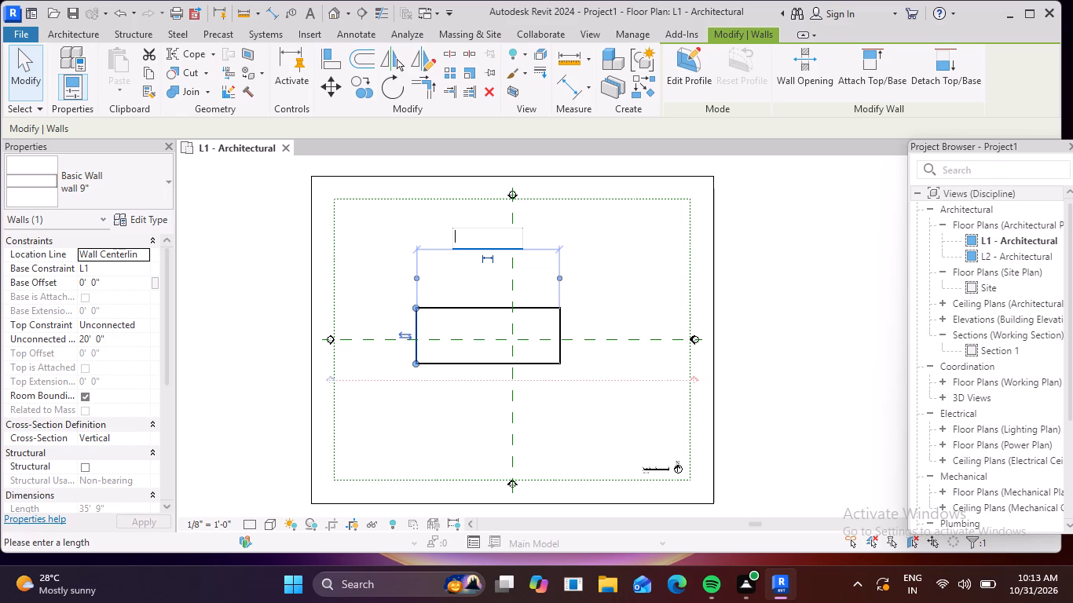
key("5")
key("0")
key("Return")
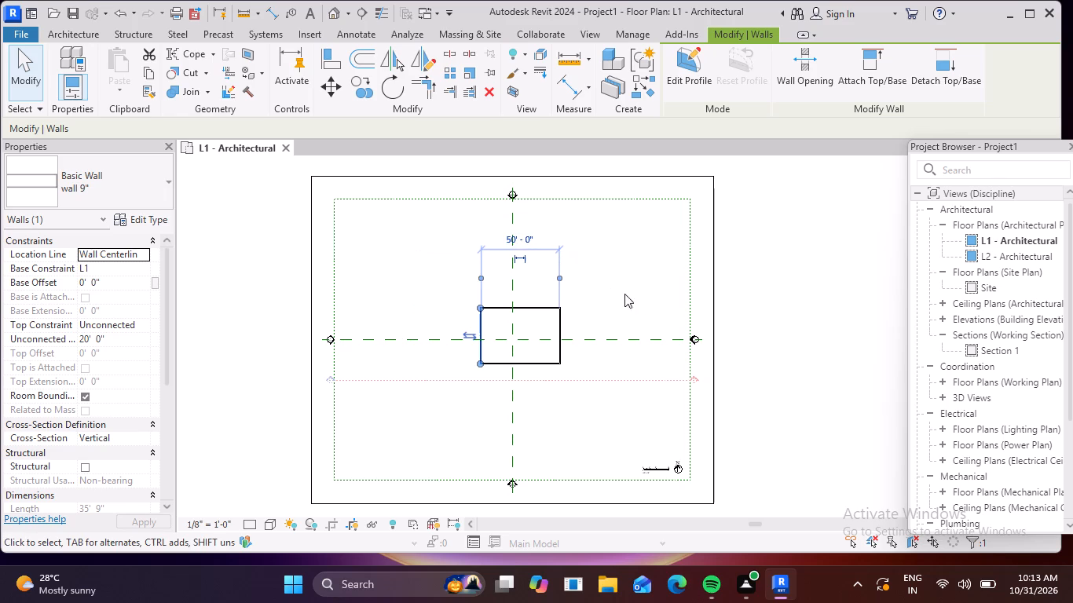
left_click(637, 301)
key("Escape")
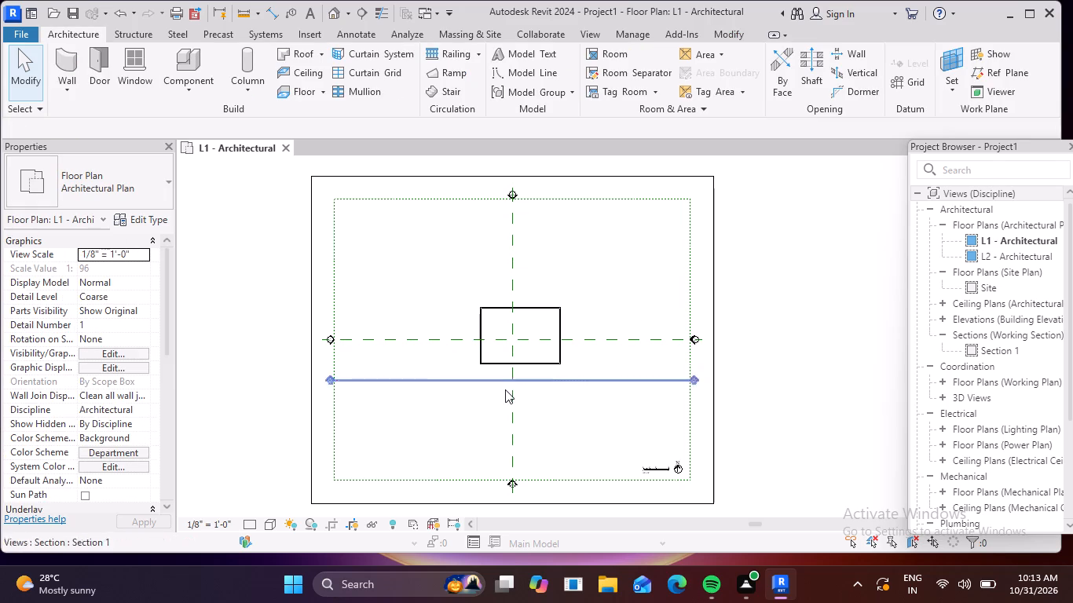
Move all four walls of the rectangular room west together, bringing it closer to centred on the crossing reference planes.
scroll(512, 384, "up", 3)
scroll(550, 274, "up", 1)
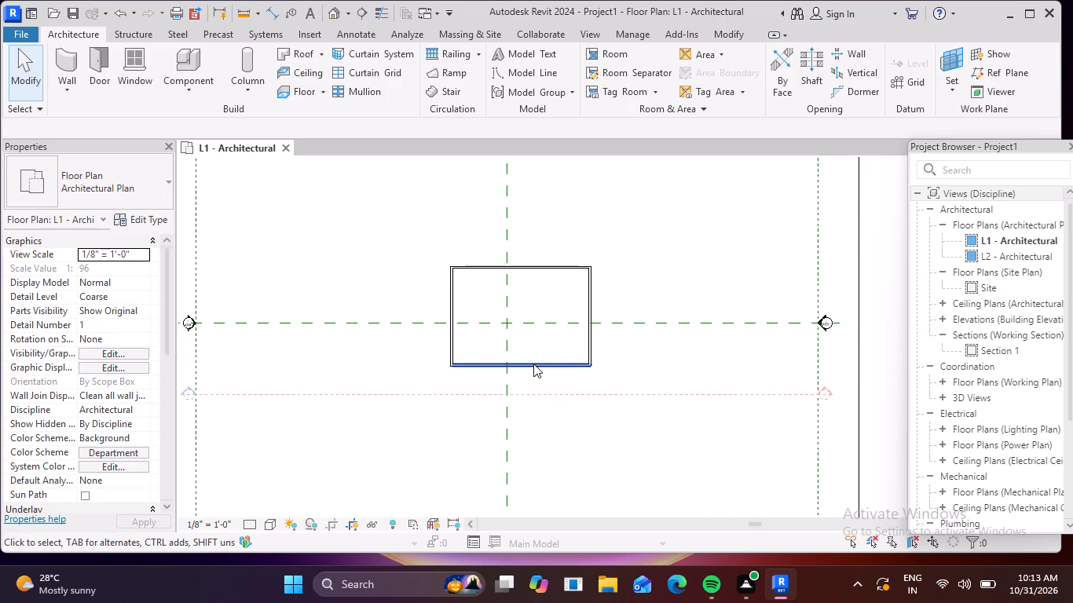
scroll(533, 364, "down", 2)
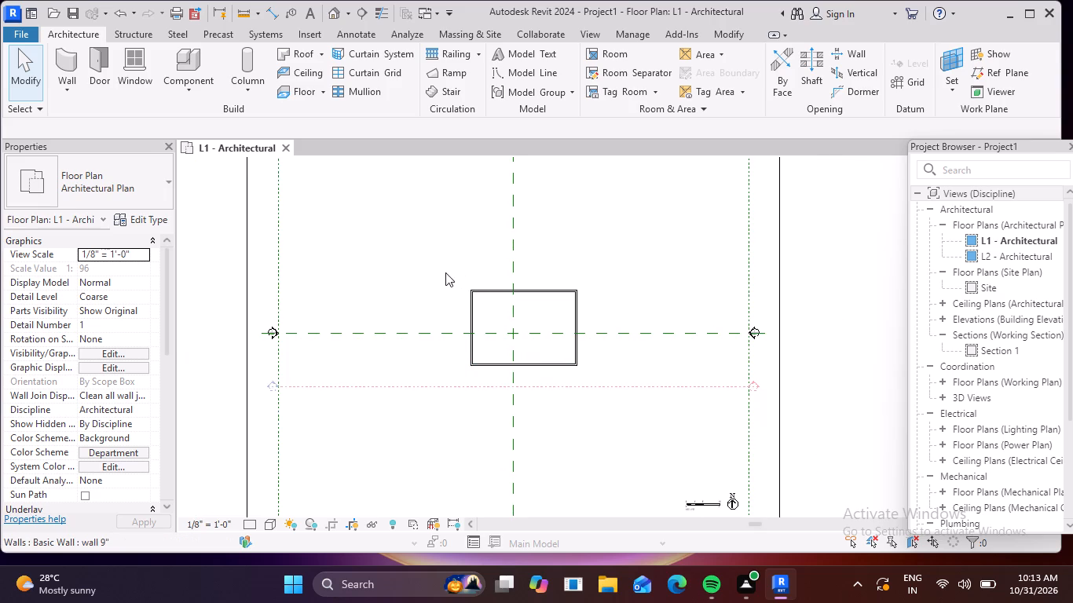
left_click(445, 272)
left_click_drag(431, 266, 643, 447)
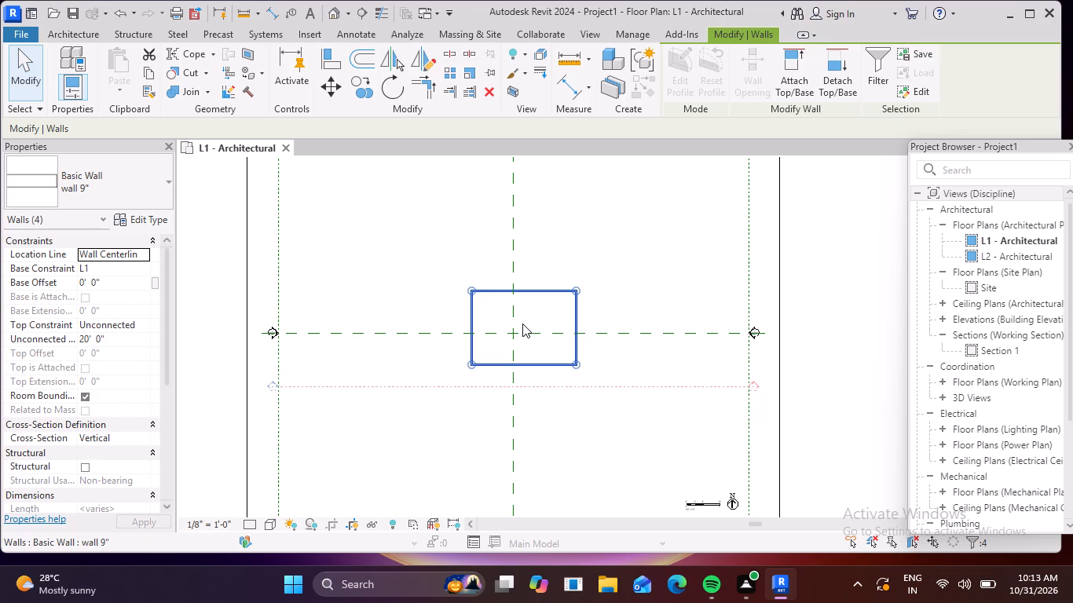
left_click_drag(526, 291, 511, 294)
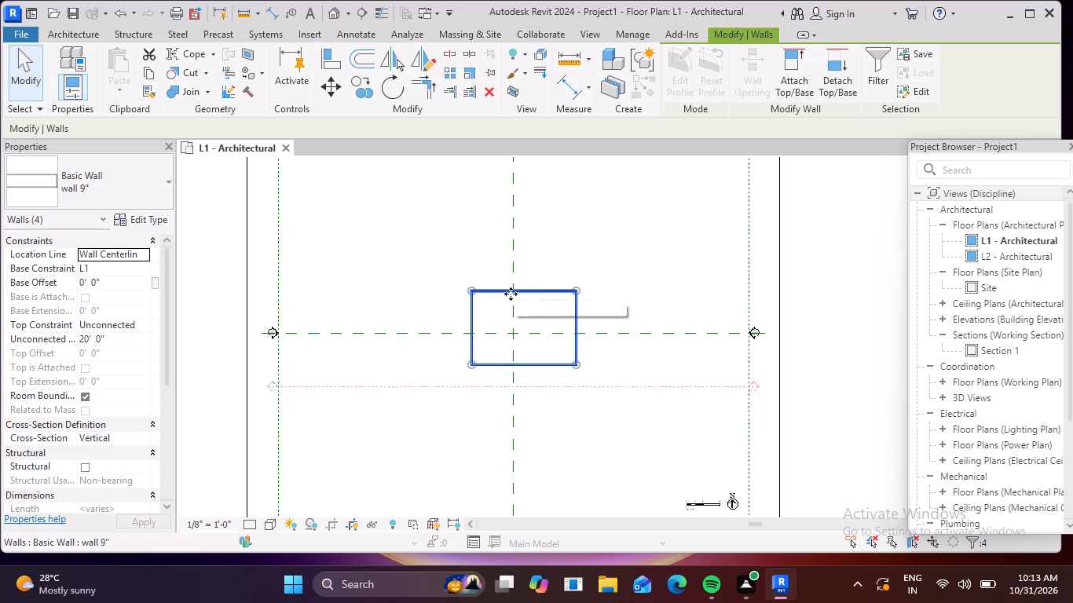
left_click_drag(511, 294, 504, 291)
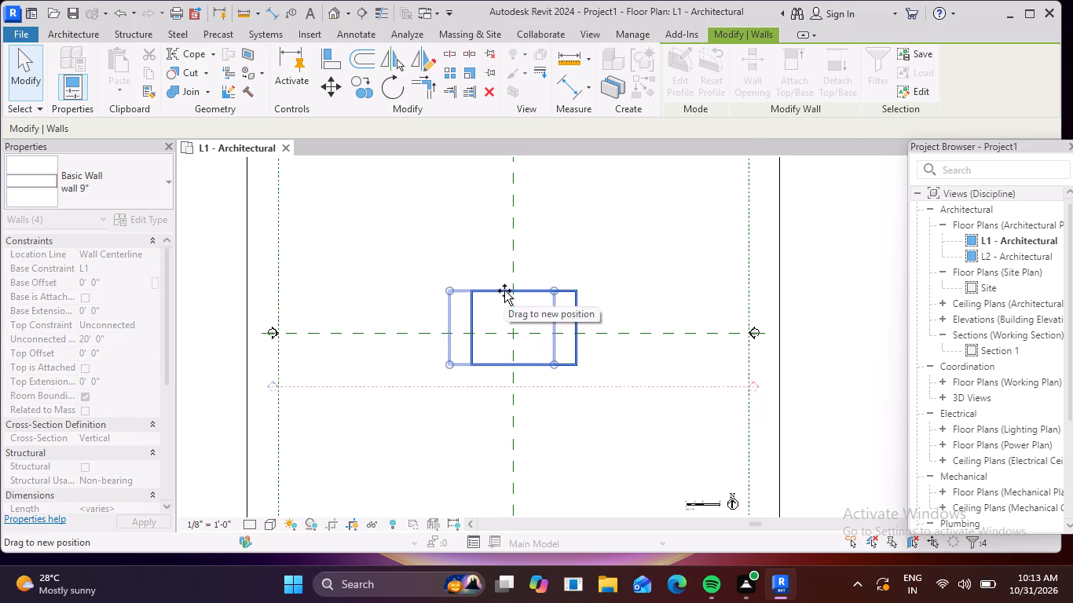
left_click_drag(504, 291, 509, 291)
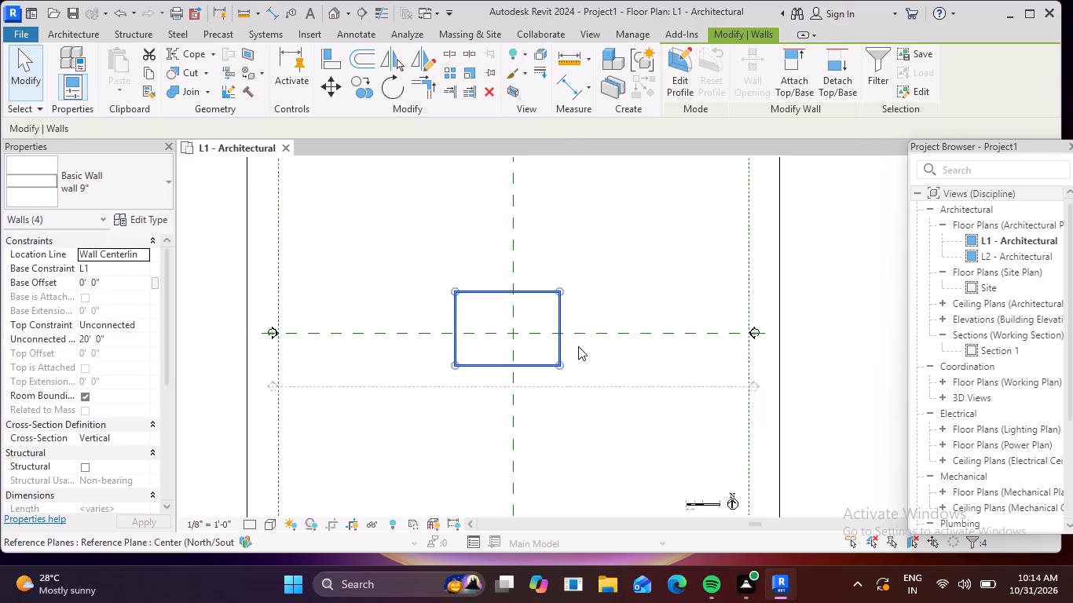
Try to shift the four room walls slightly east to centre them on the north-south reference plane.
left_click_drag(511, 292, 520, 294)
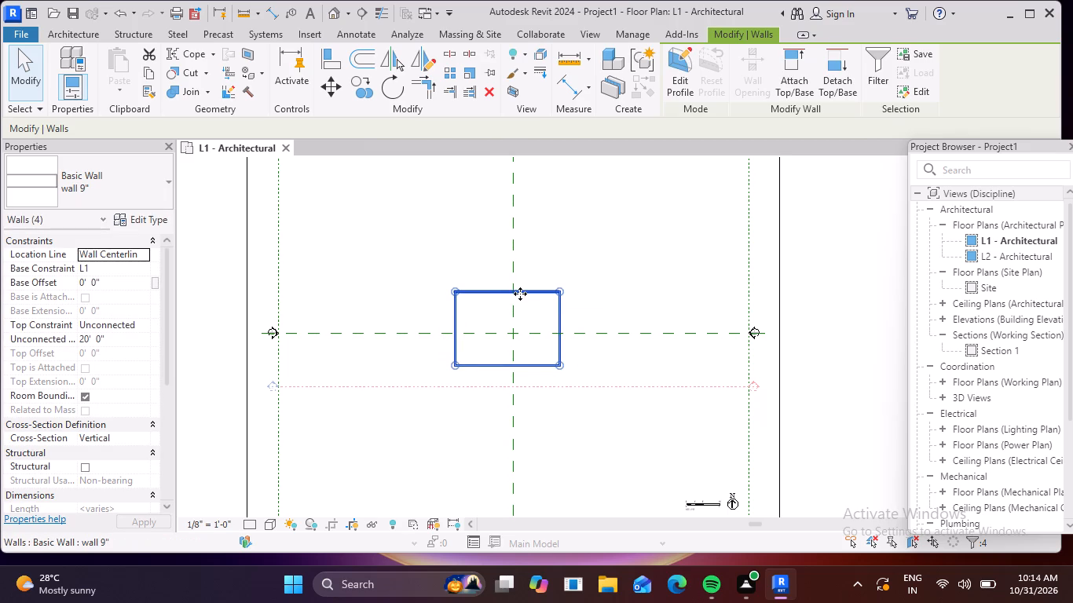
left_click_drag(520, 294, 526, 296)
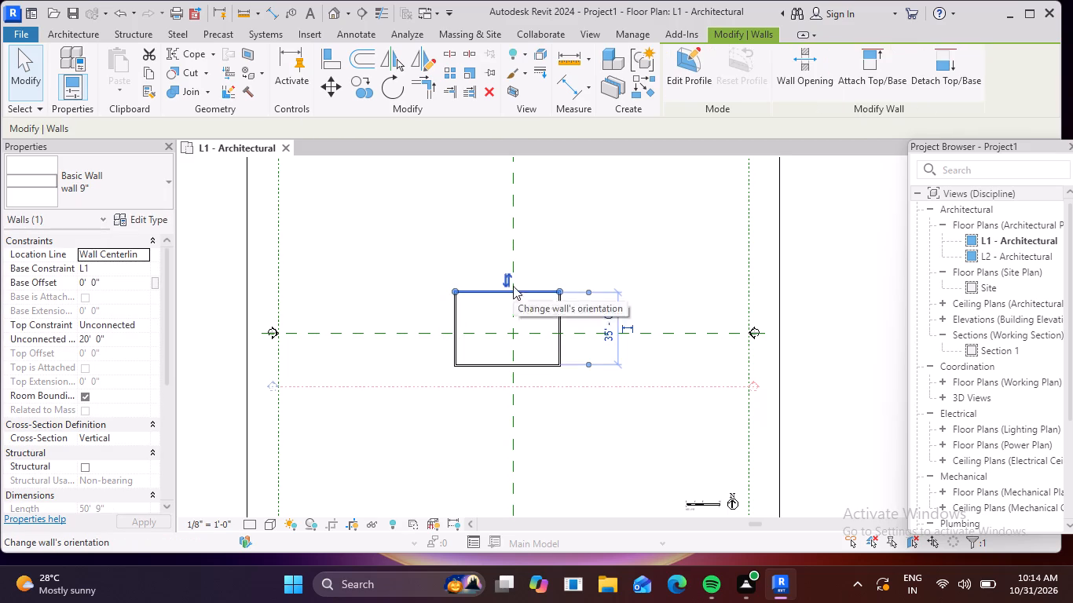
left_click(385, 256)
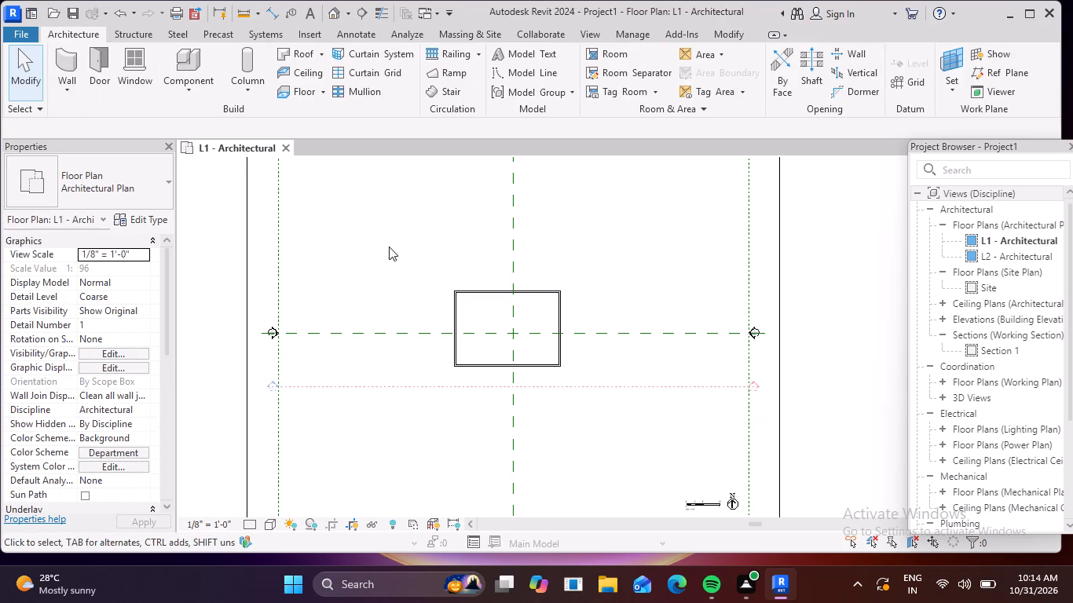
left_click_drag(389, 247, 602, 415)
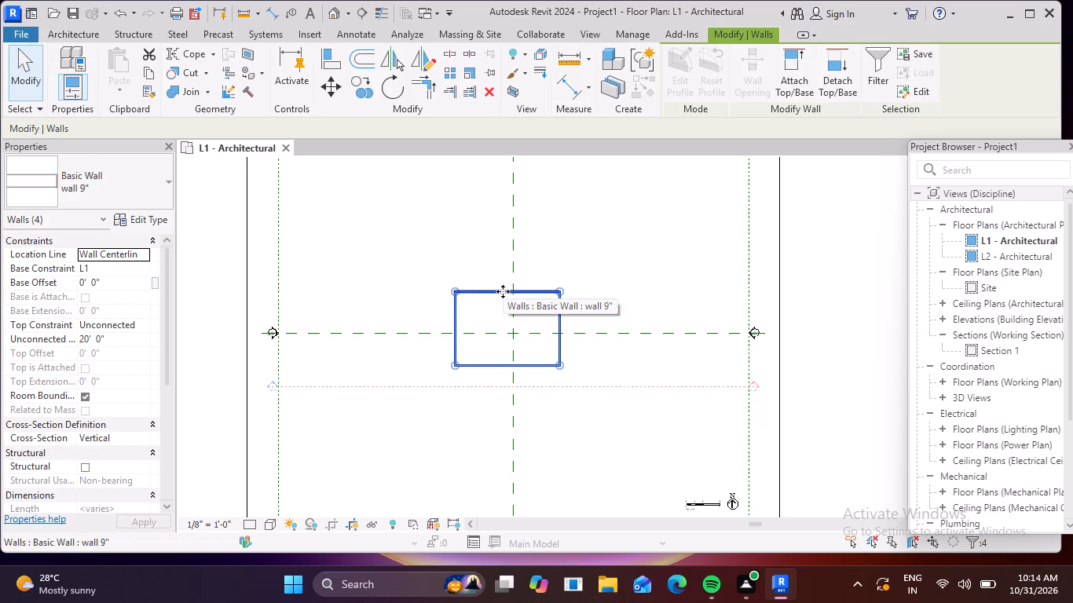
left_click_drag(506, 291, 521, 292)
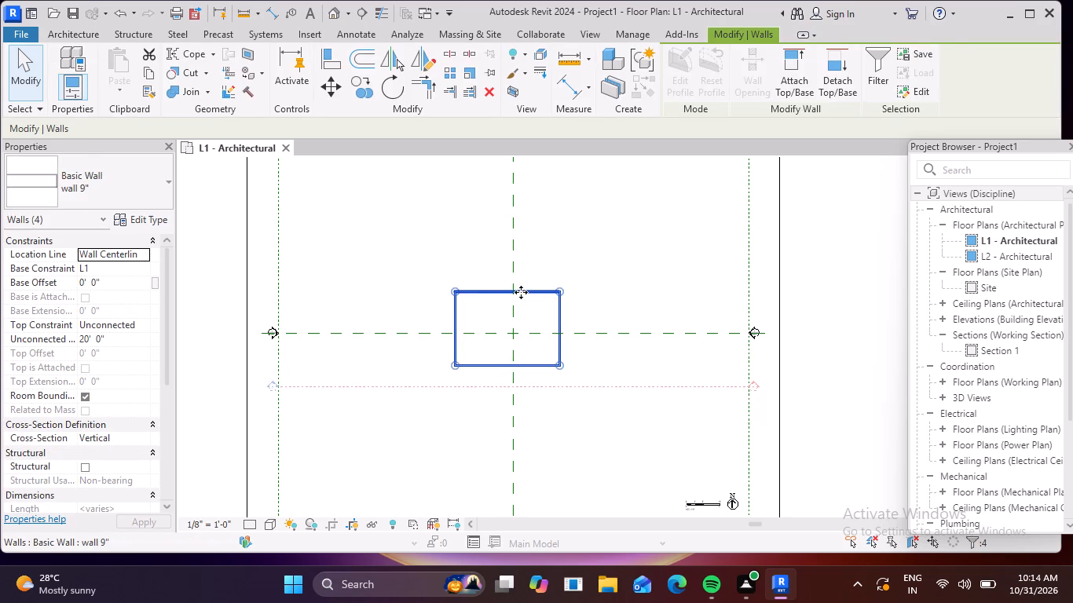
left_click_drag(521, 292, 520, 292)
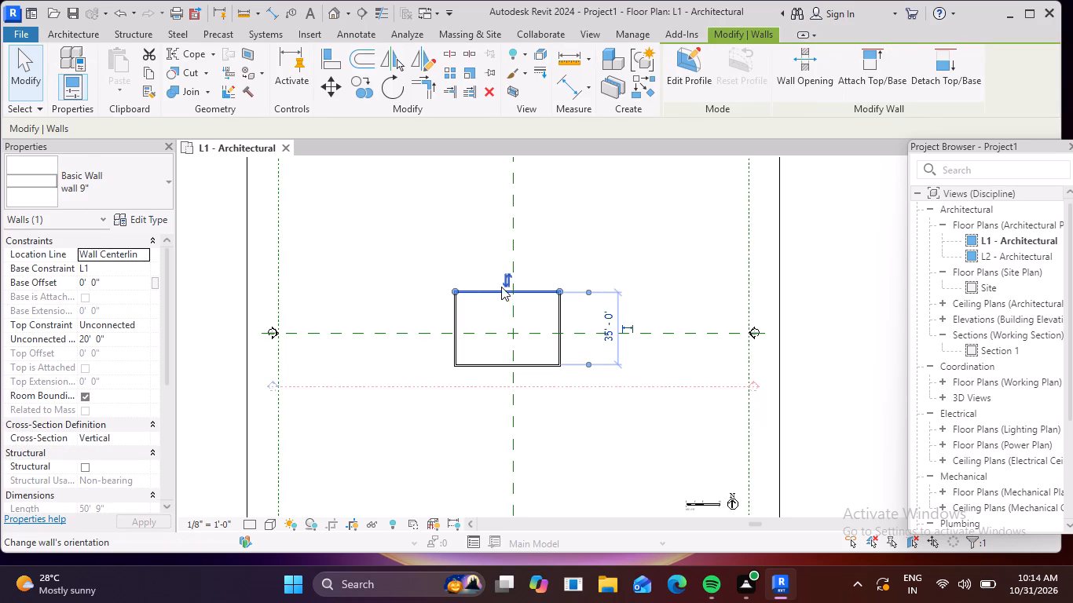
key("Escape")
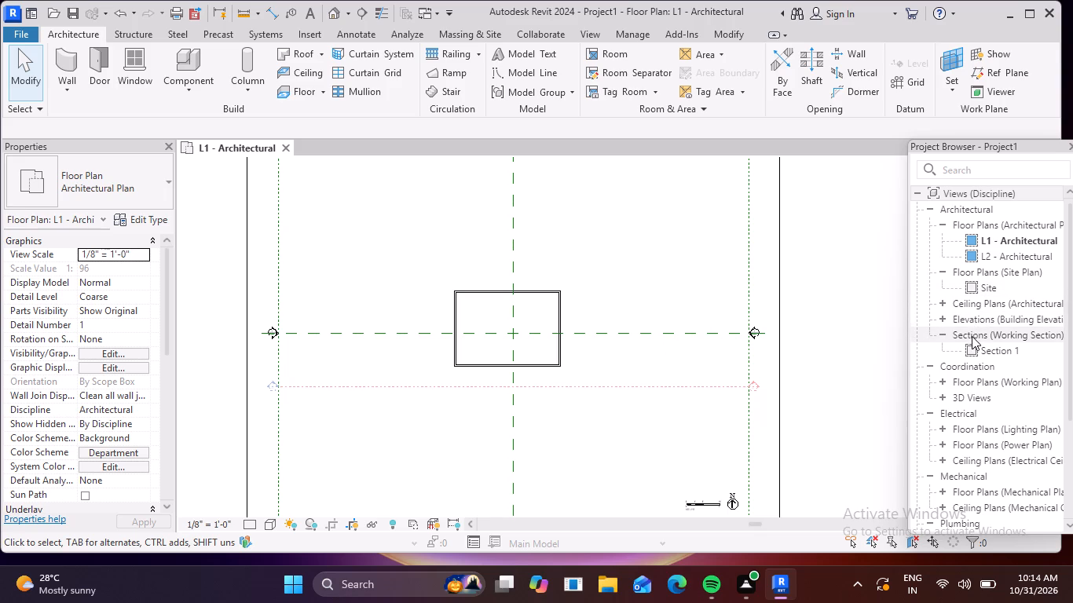
Open the East - Architectural building elevation view.
left_click(943, 316)
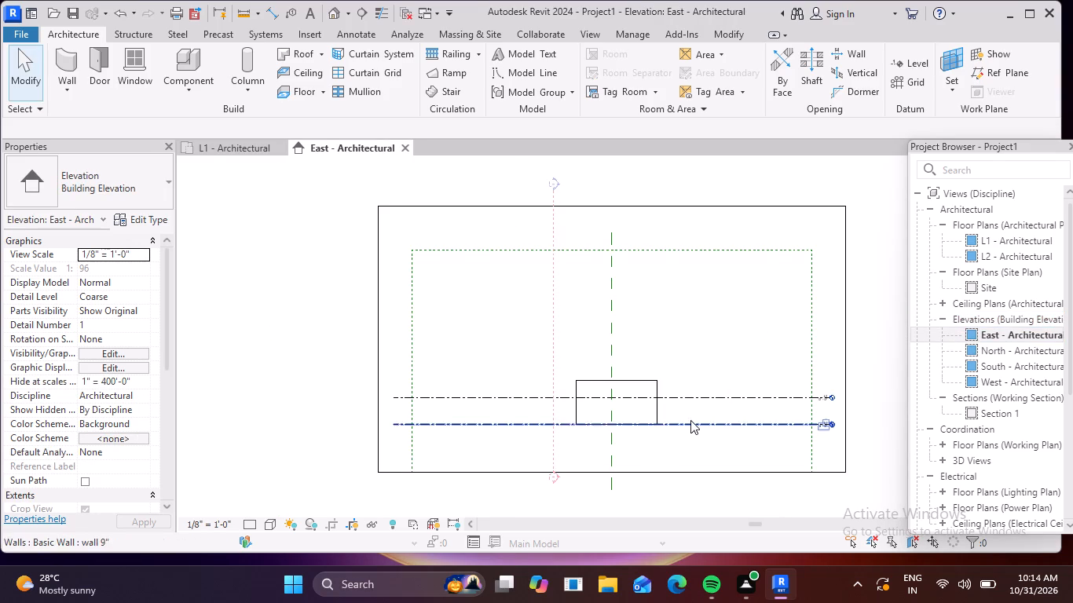
Start creating levels similar to L2, using Pick Lines with an offset of 11' 5".
scroll(693, 419, "up", 3)
middle_click_drag(756, 440, 690, 419)
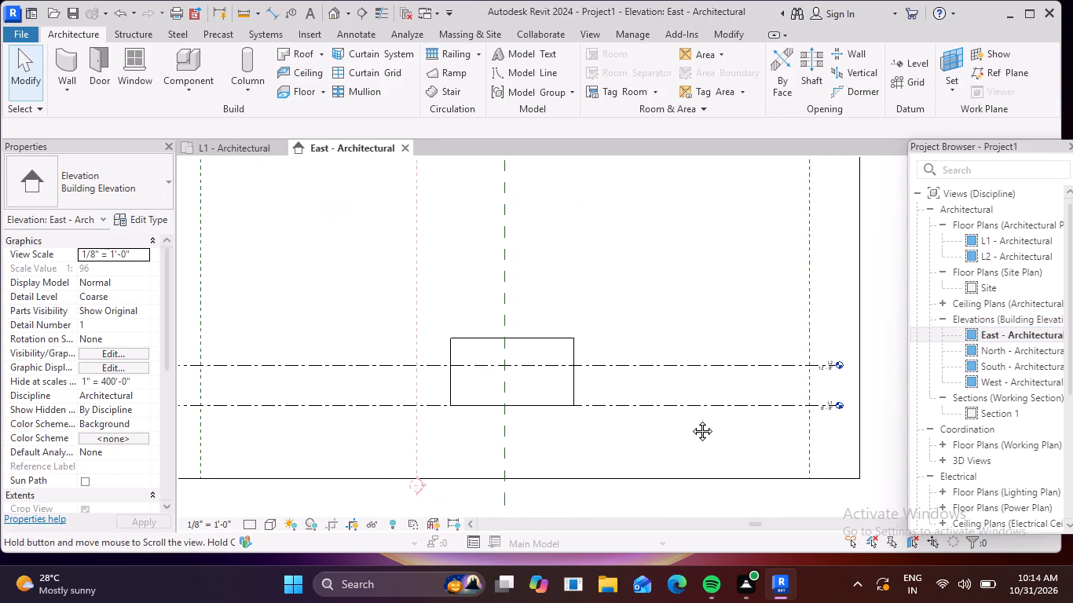
middle_click_drag(690, 419, 690, 418)
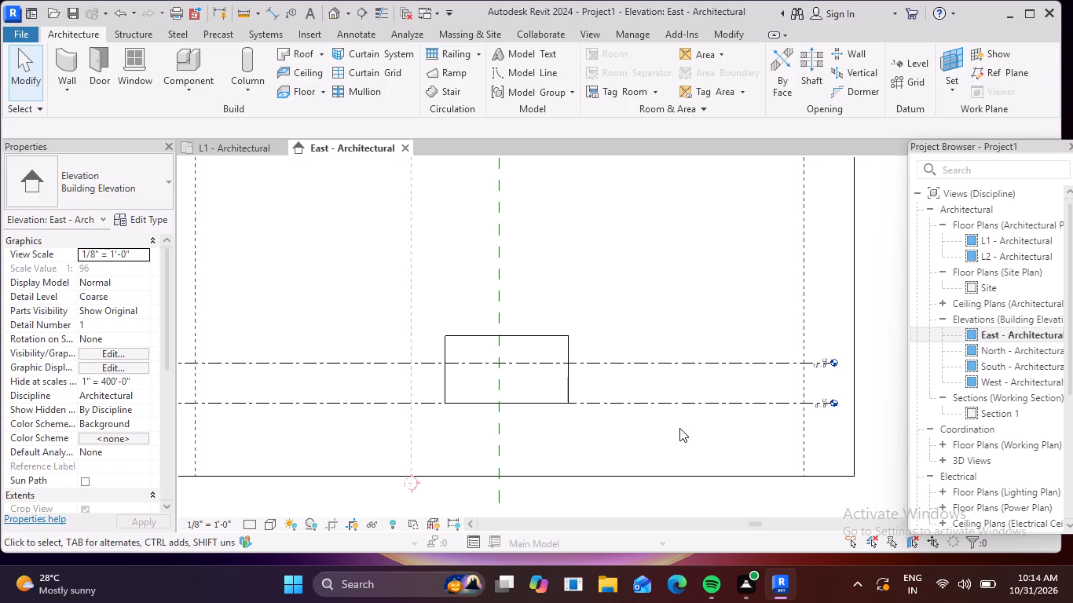
scroll(840, 402, "up", 4)
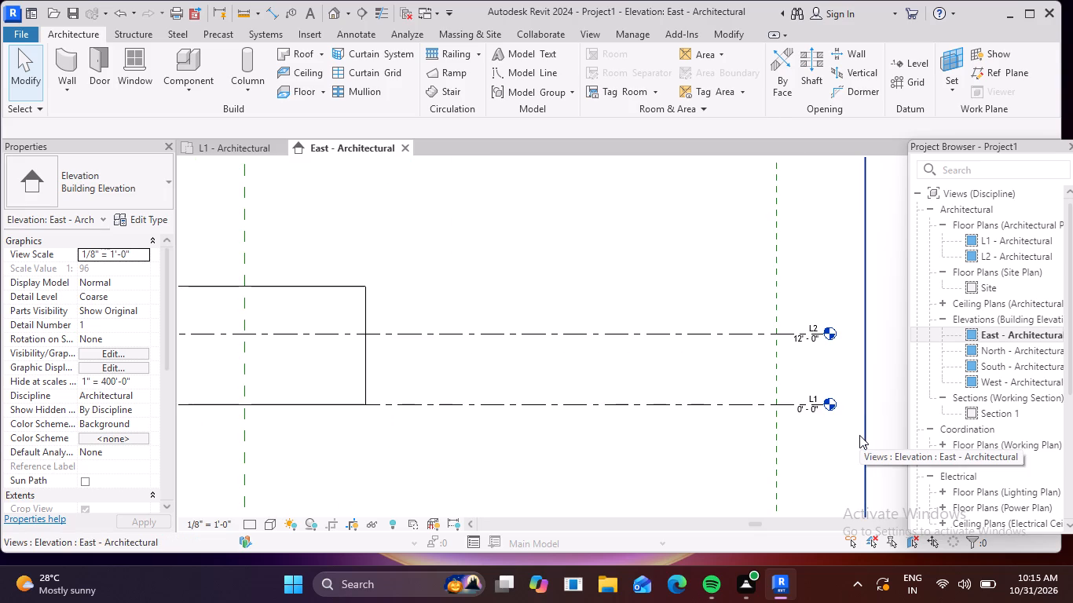
scroll(855, 372, "up", 2)
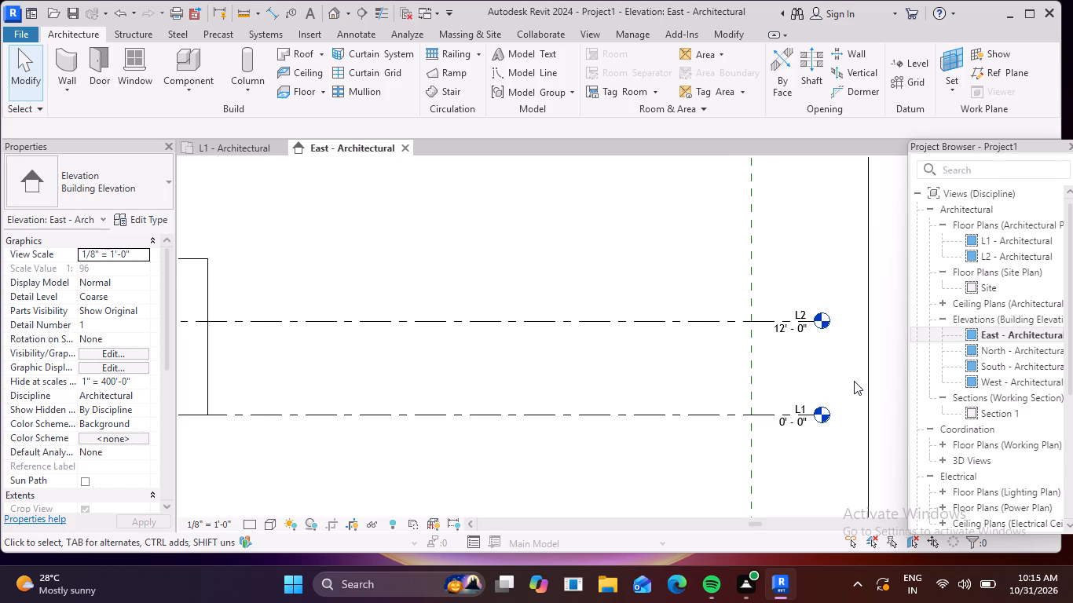
scroll(854, 381, "up", 4)
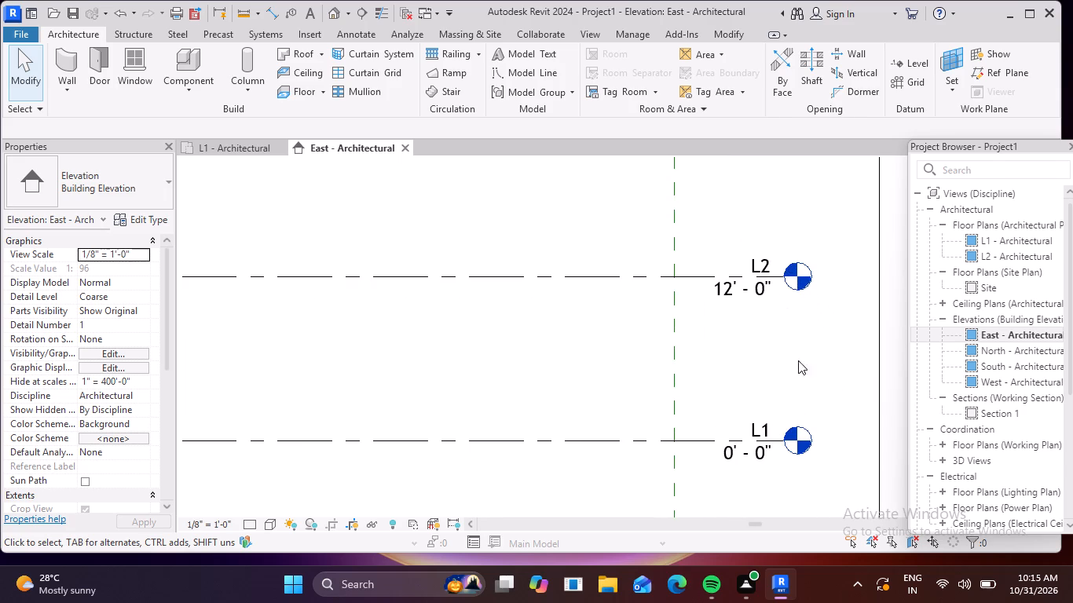
left_click(680, 272)
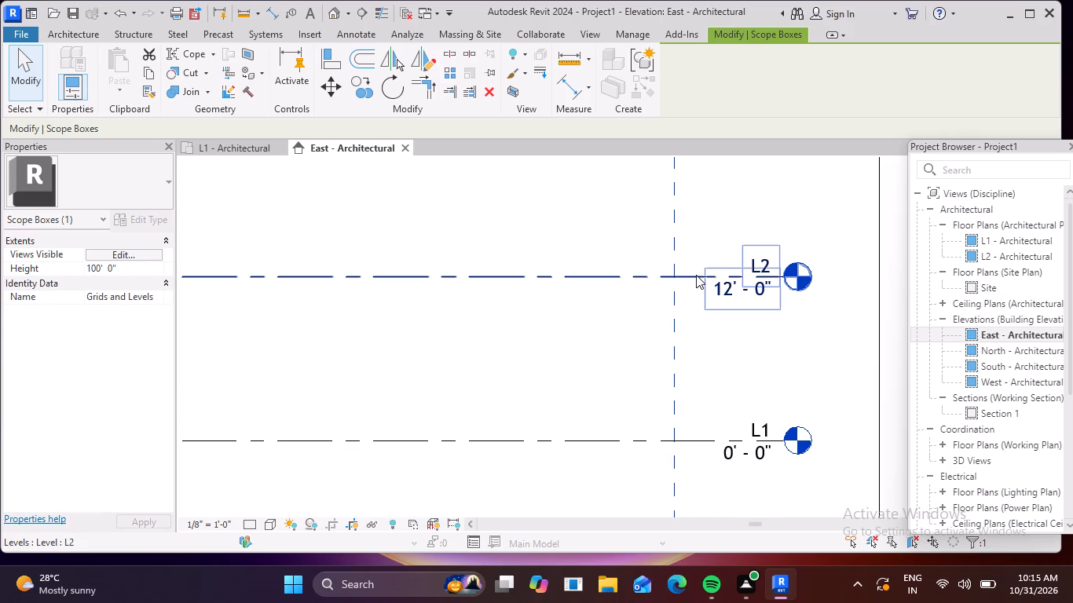
left_click(694, 275)
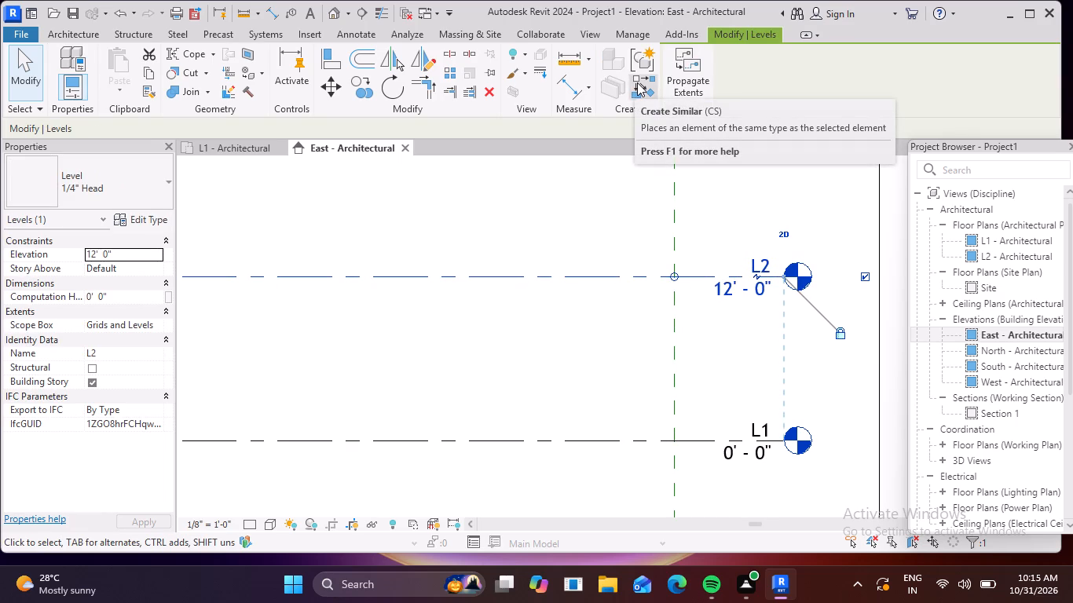
left_click(637, 82)
scroll(666, 250, "down", 4)
middle_click_drag(664, 243, 675, 364)
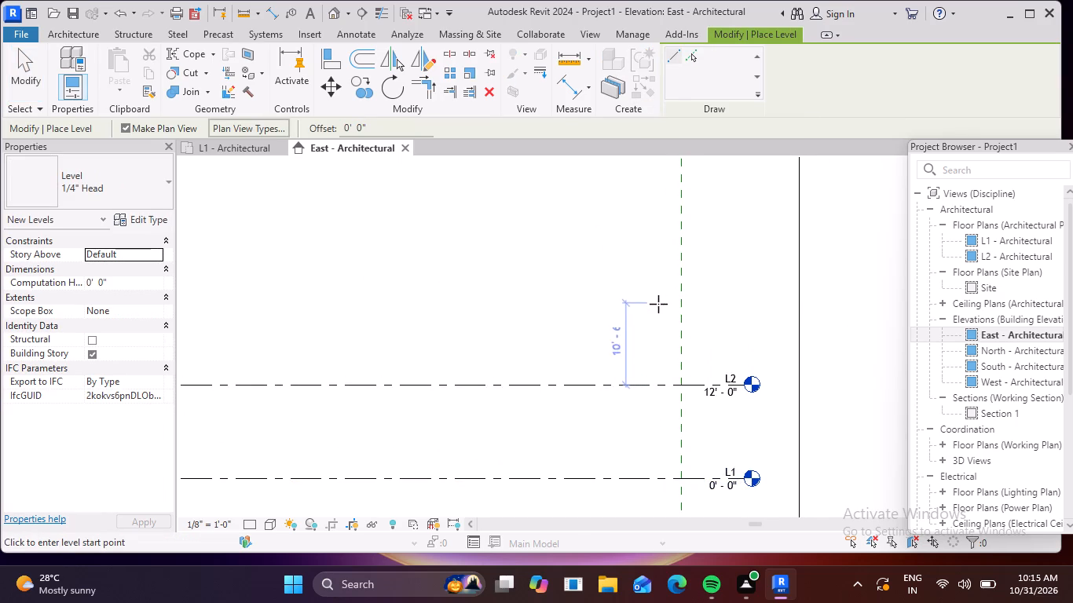
scroll(650, 317, "up", 3)
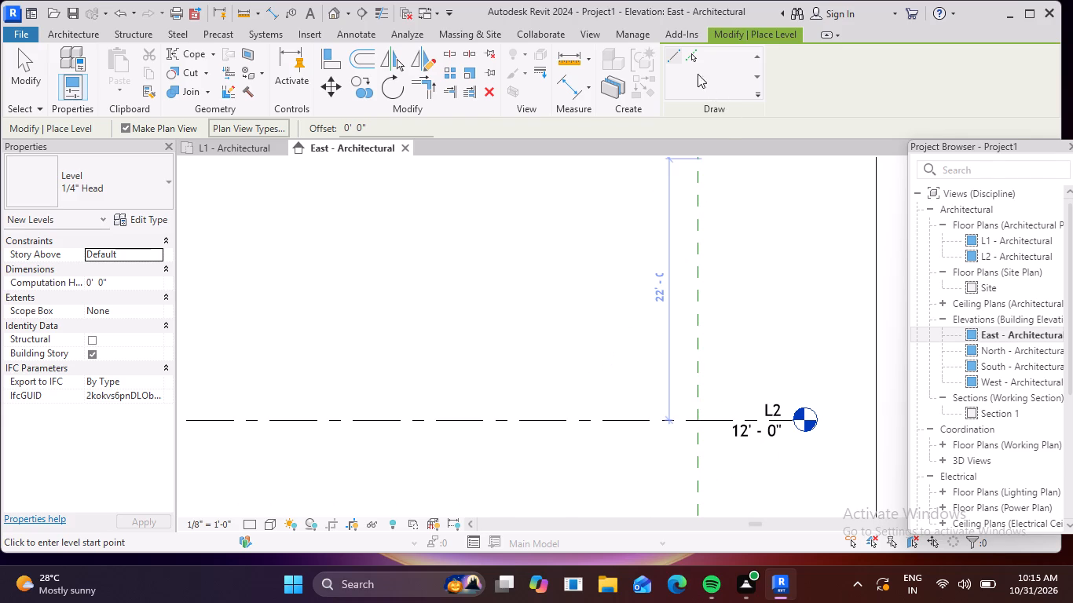
left_click(690, 54)
left_click(379, 130)
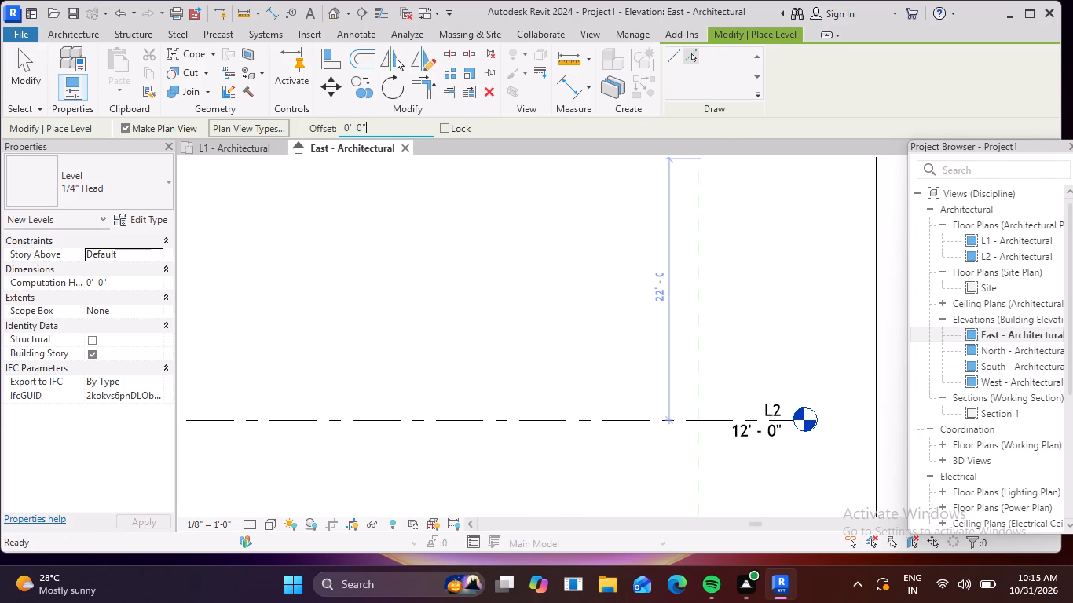
left_click_drag(364, 131, 327, 137)
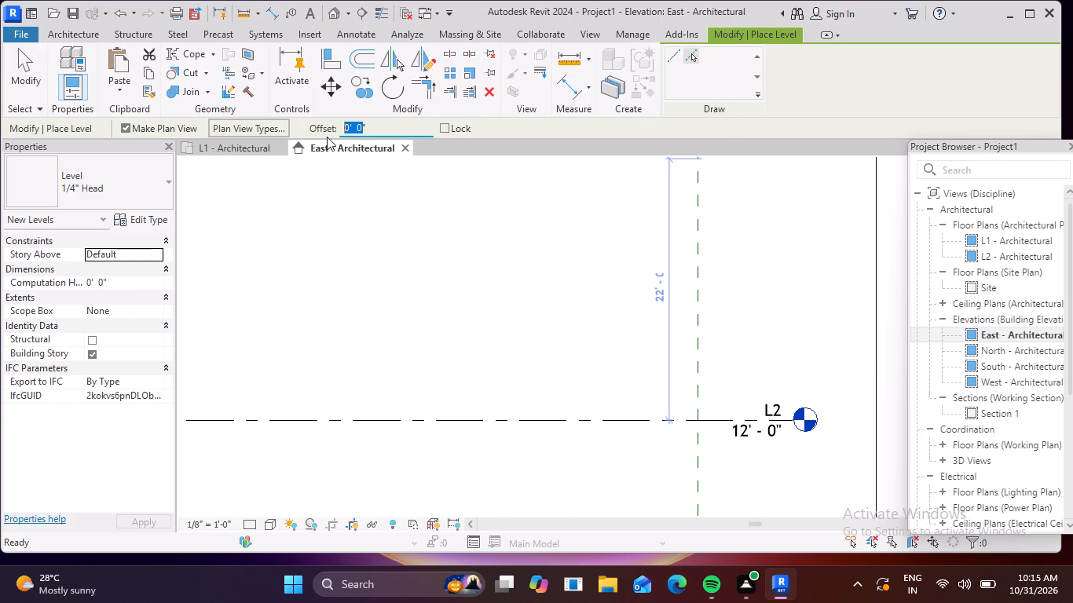
key("BackSpace")
key("Right")
key("BackSpace")
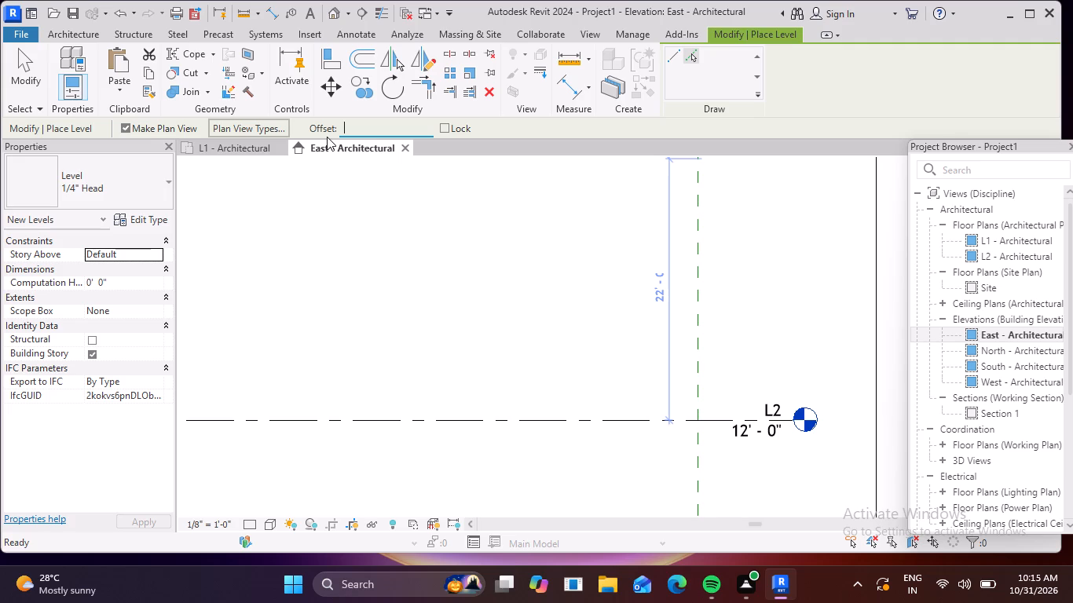
type("11")
type("'5\"")
key("Return")
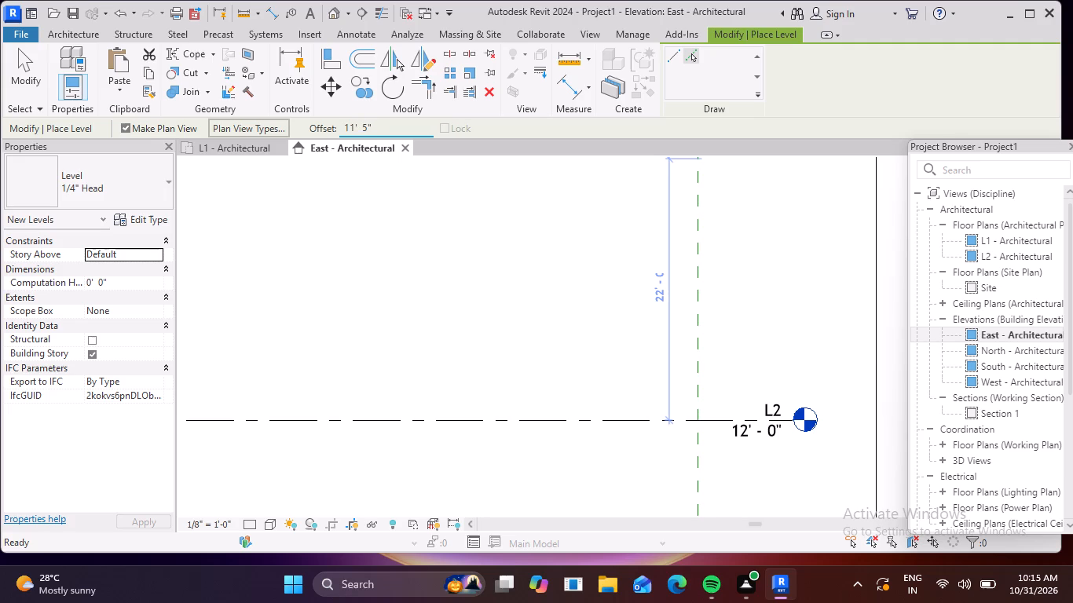
Add three new levels above L2, each offset 11' 5" upward from the level below it.
scroll(408, 214, "down", 3)
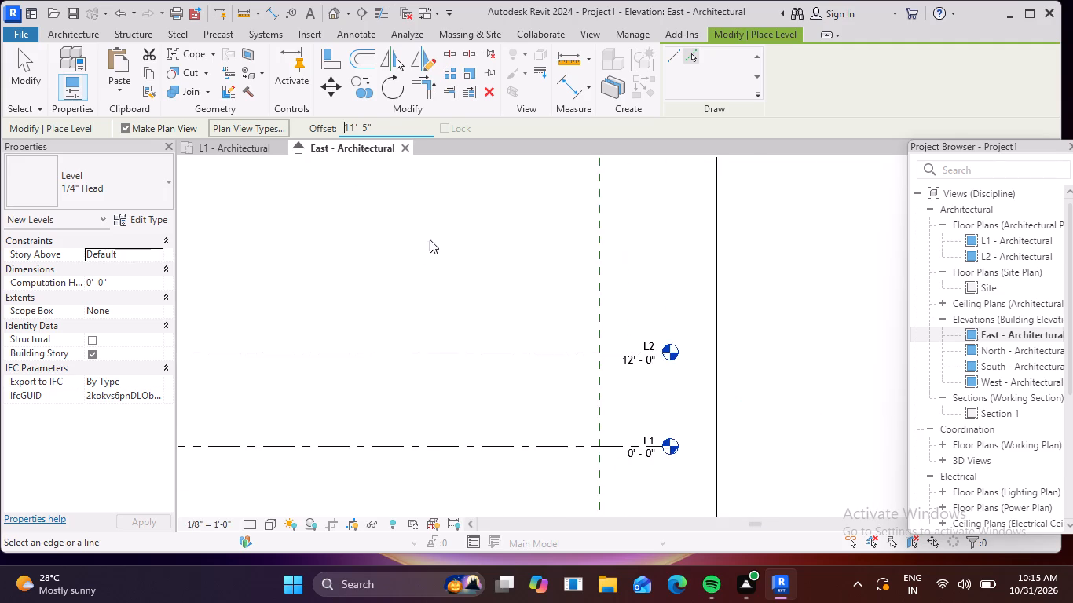
scroll(430, 235, "down", 2)
middle_click_drag(430, 238, 463, 372)
scroll(437, 310, "down", 1)
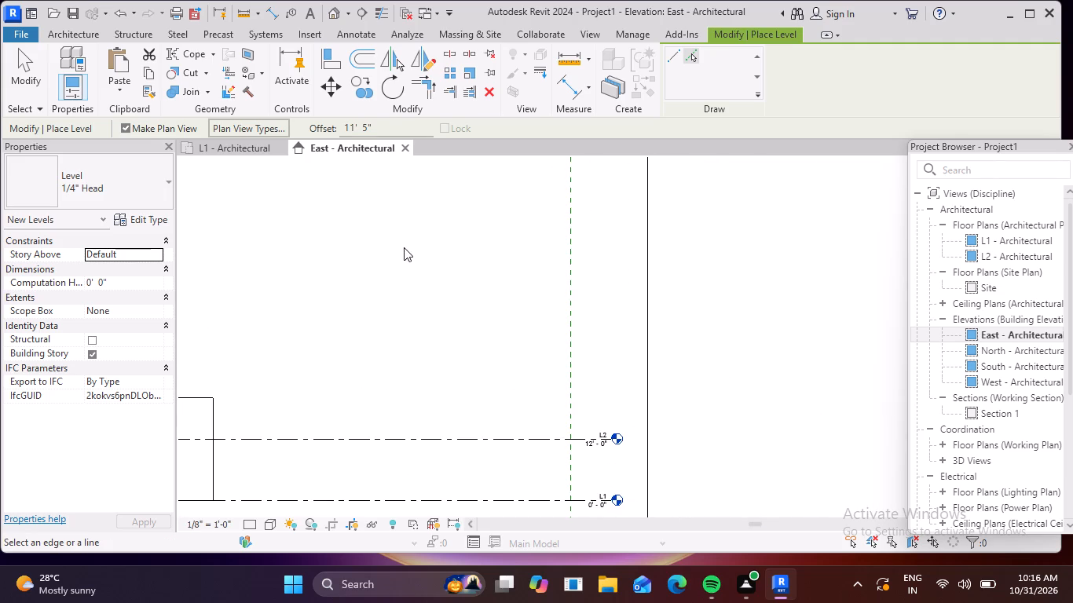
scroll(424, 305, "down", 3)
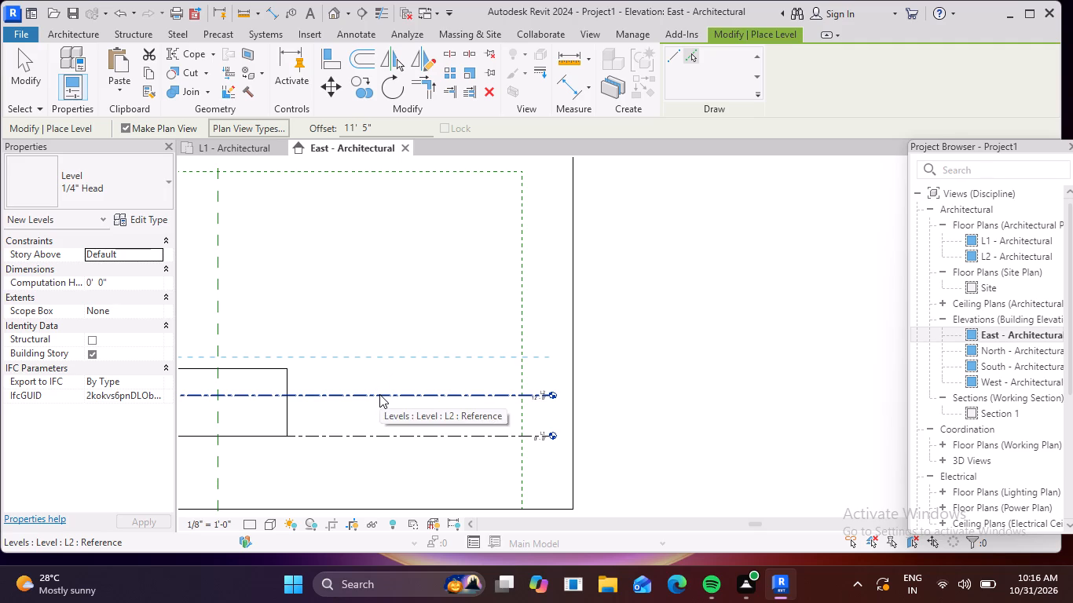
left_click(379, 394)
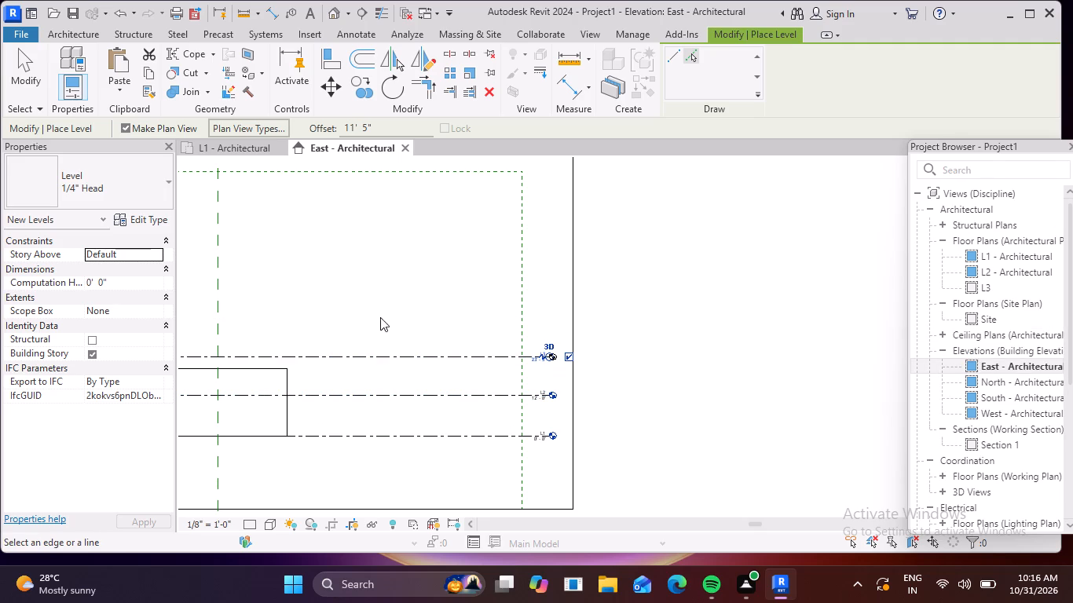
left_click(398, 352)
left_click(408, 316)
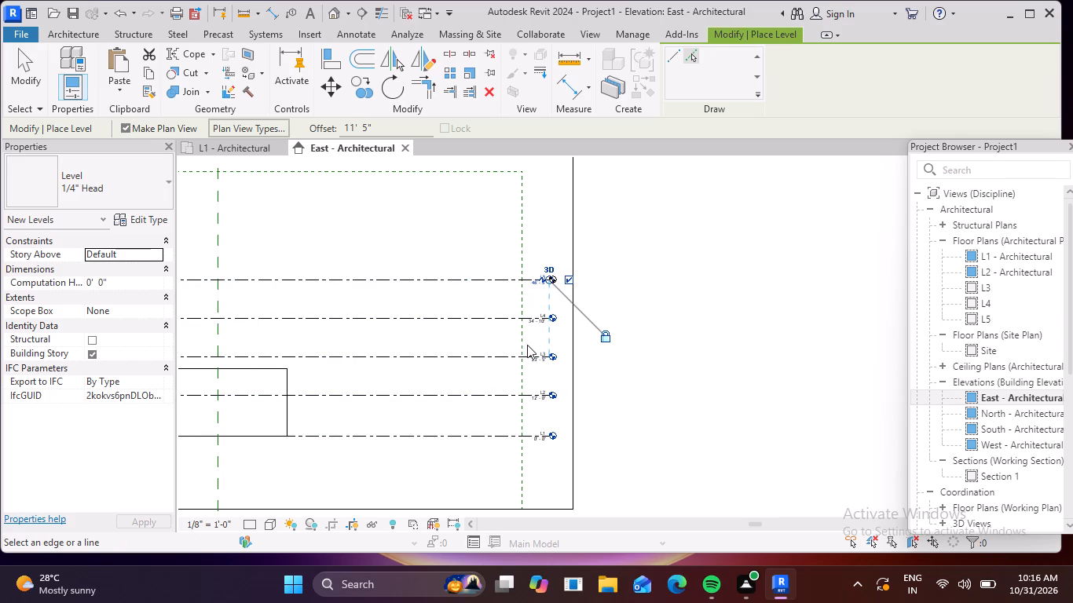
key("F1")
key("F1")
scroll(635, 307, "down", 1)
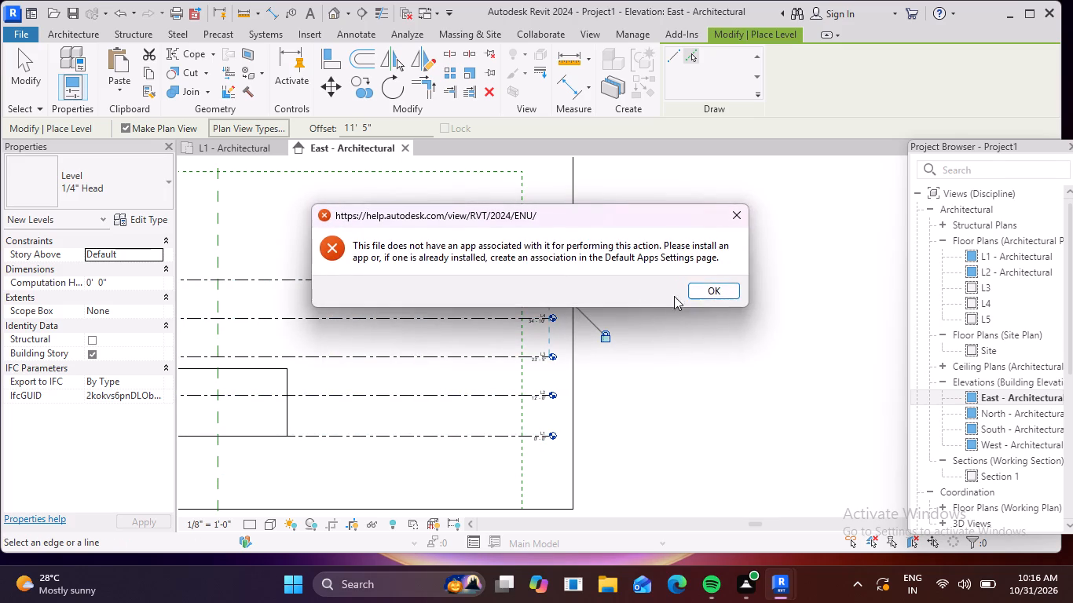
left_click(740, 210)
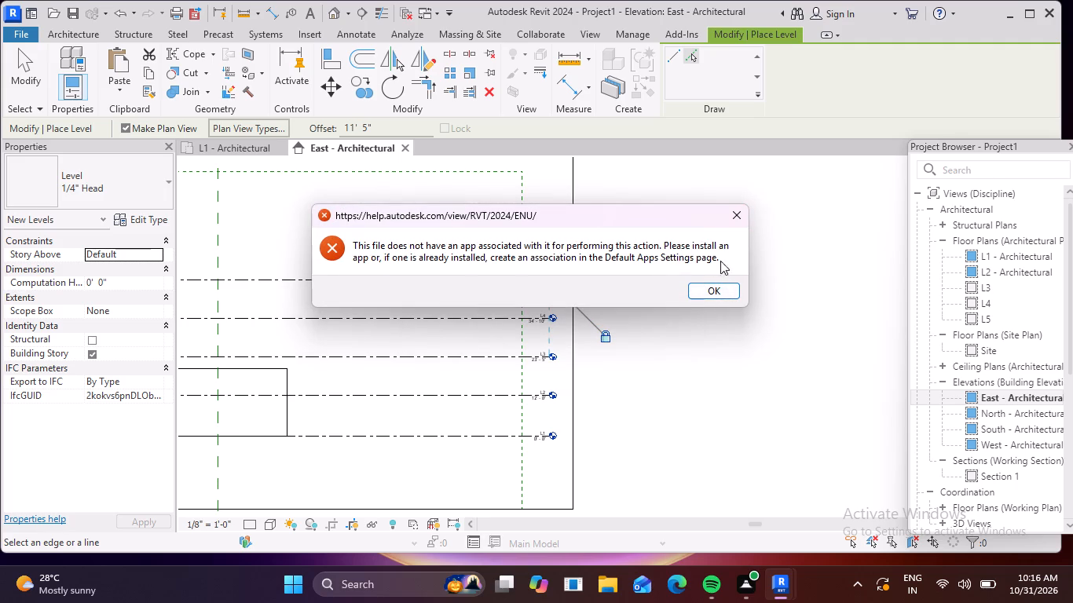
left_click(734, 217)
Place additional levels by picking the L3 line in the east elevation, offset 11' 5" both below and above it.
middle_click_drag(701, 278, 883, 296)
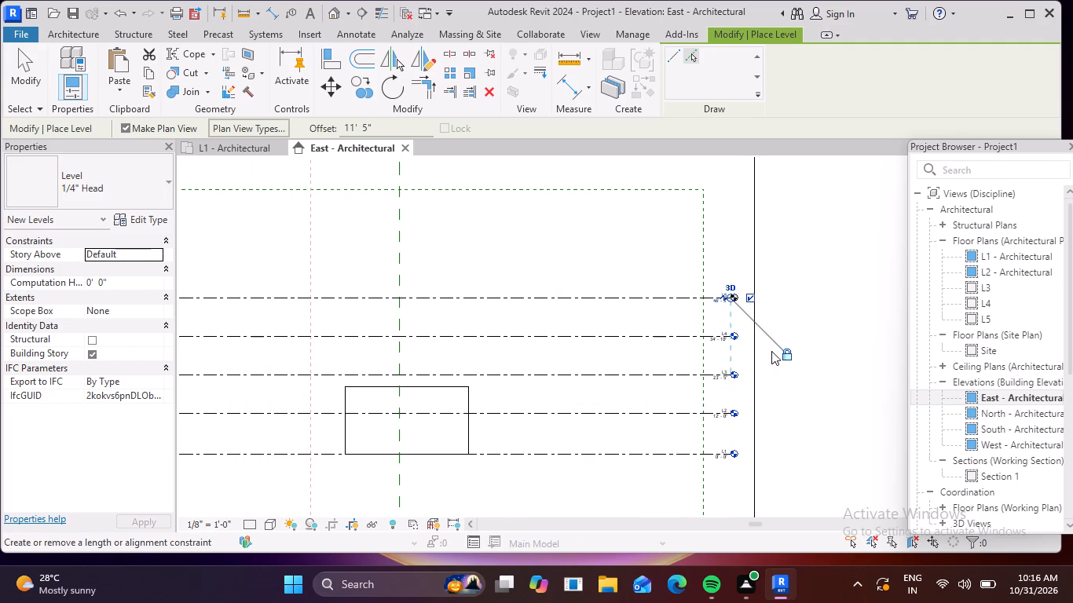
scroll(657, 399, "down", 2)
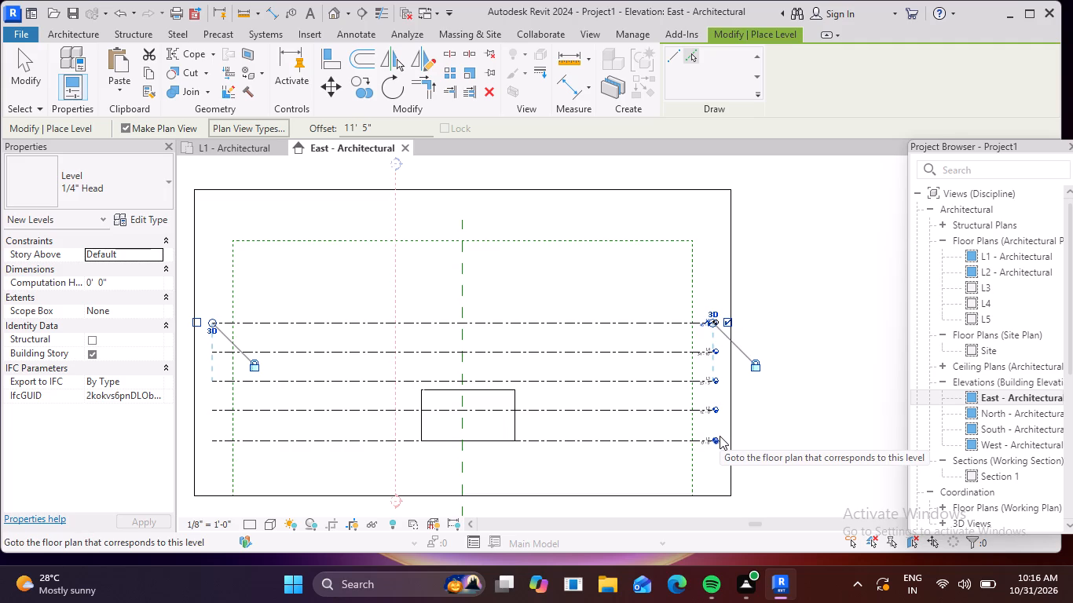
left_click(546, 382)
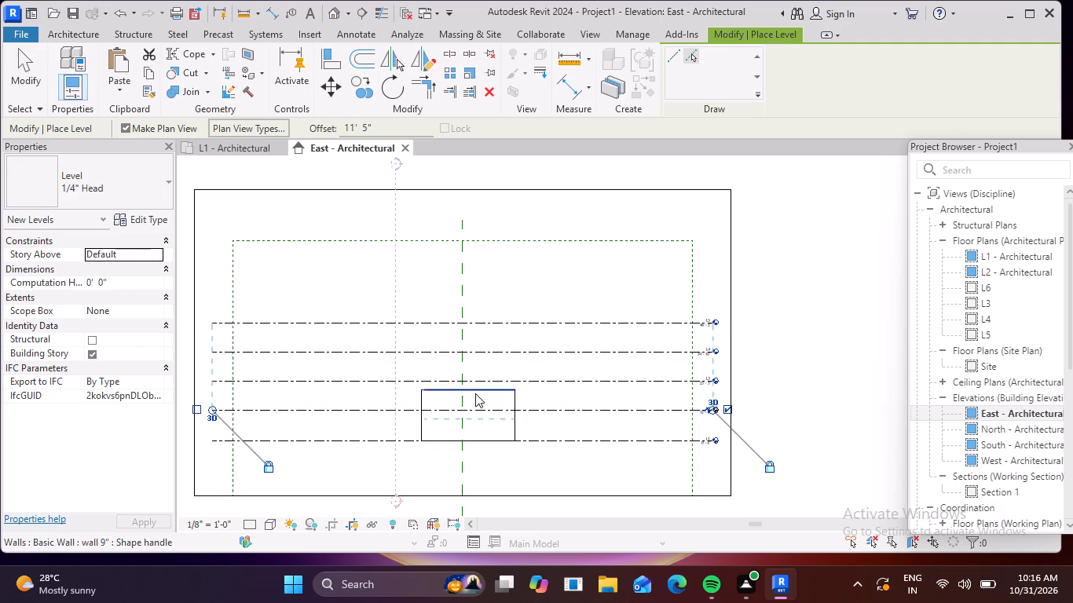
left_click(404, 381)
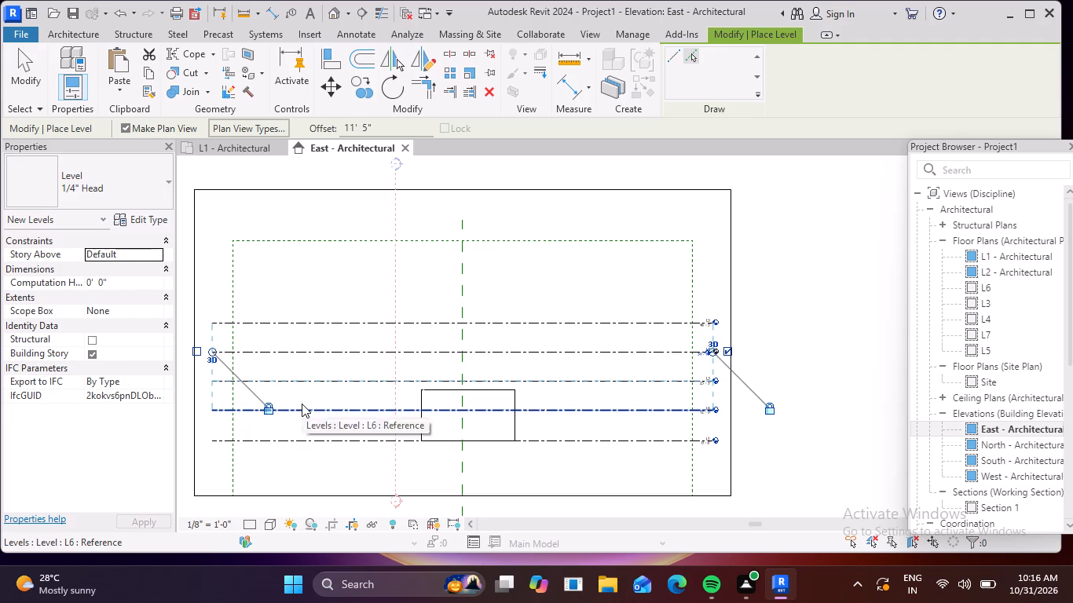
double_click(361, 380)
left_click(361, 380)
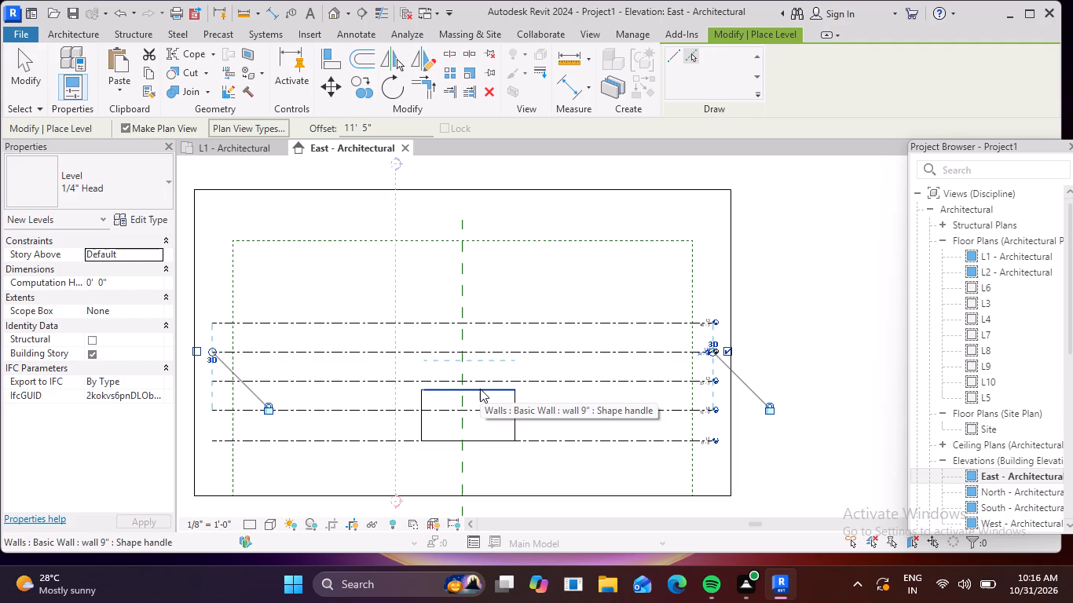
scroll(736, 390, "up", 3)
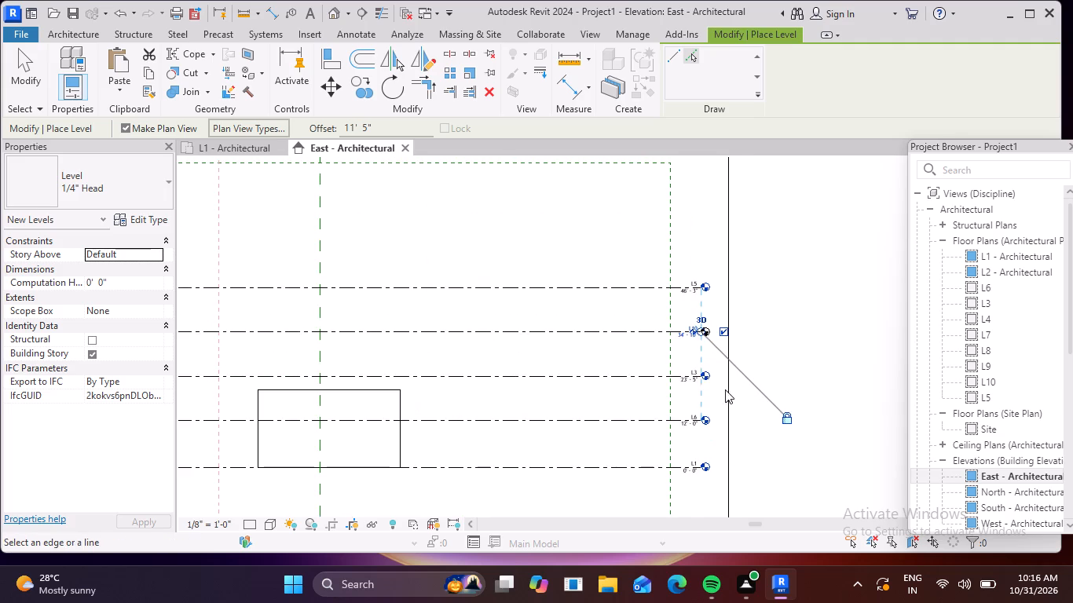
scroll(701, 384, "up", 5)
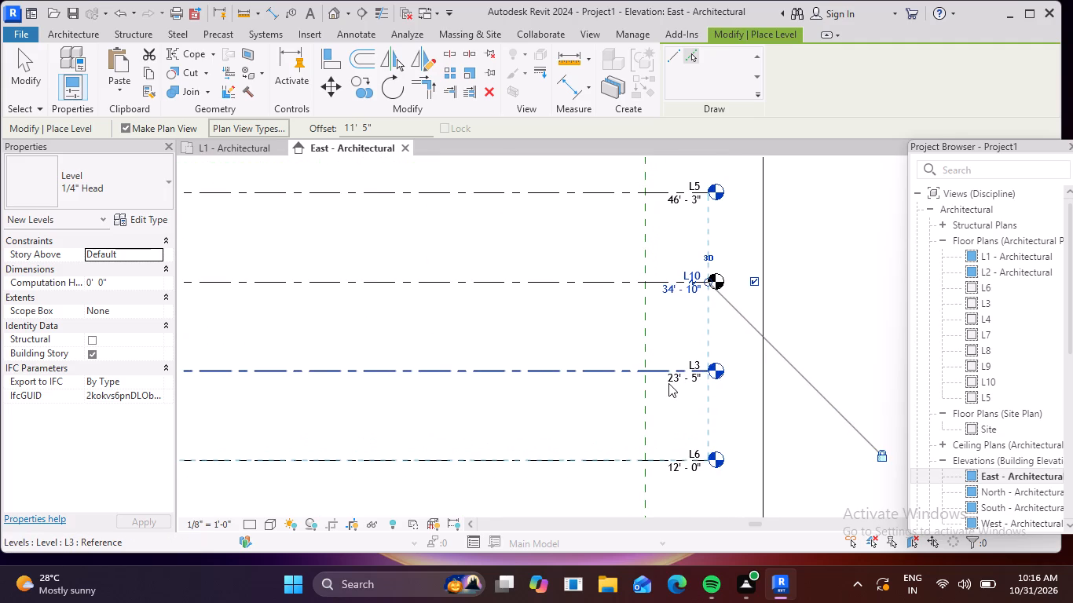
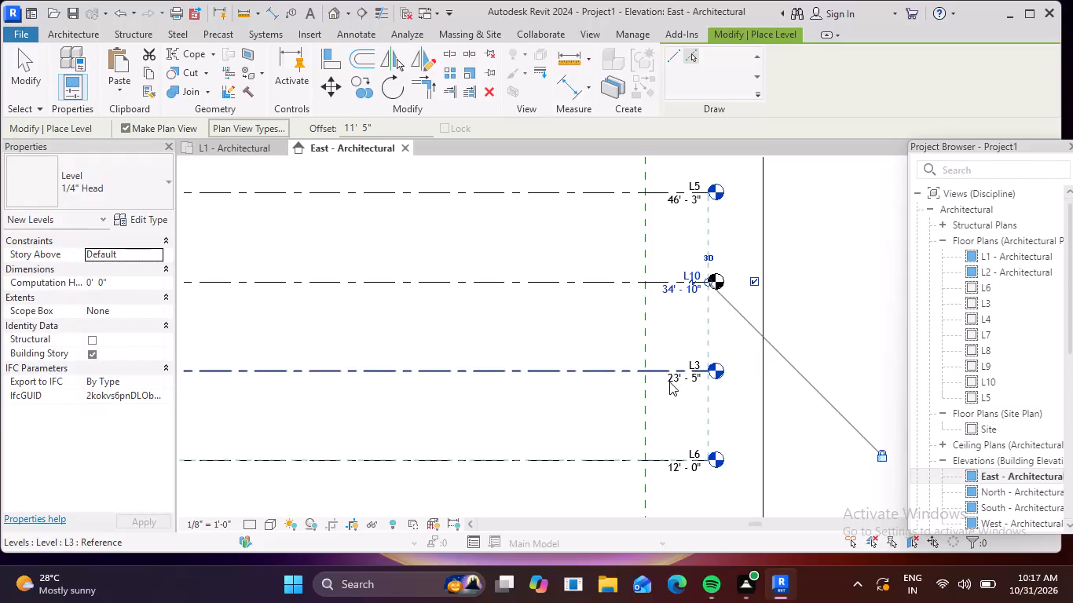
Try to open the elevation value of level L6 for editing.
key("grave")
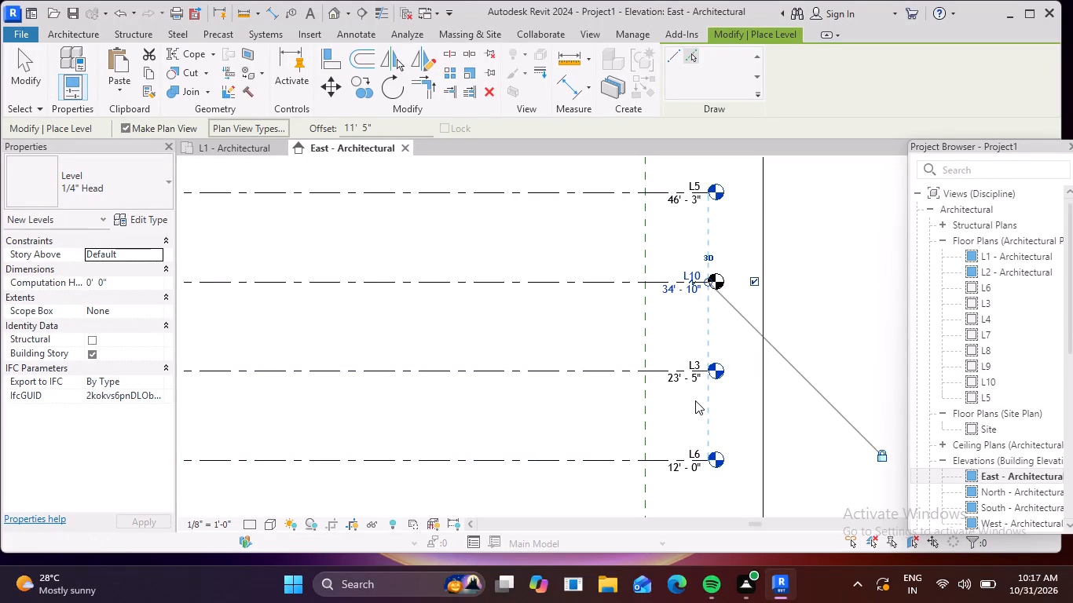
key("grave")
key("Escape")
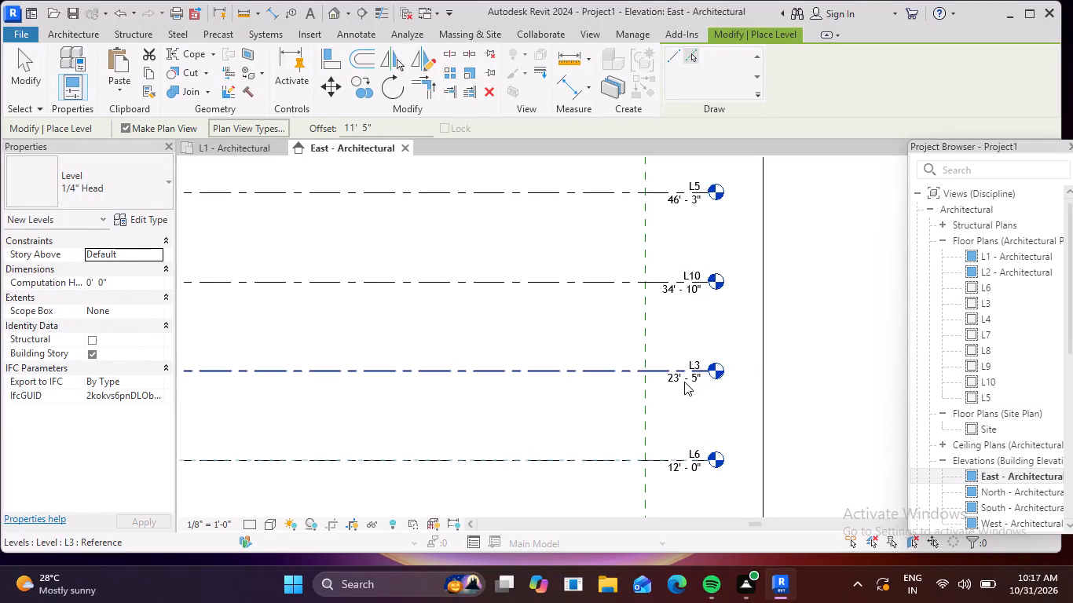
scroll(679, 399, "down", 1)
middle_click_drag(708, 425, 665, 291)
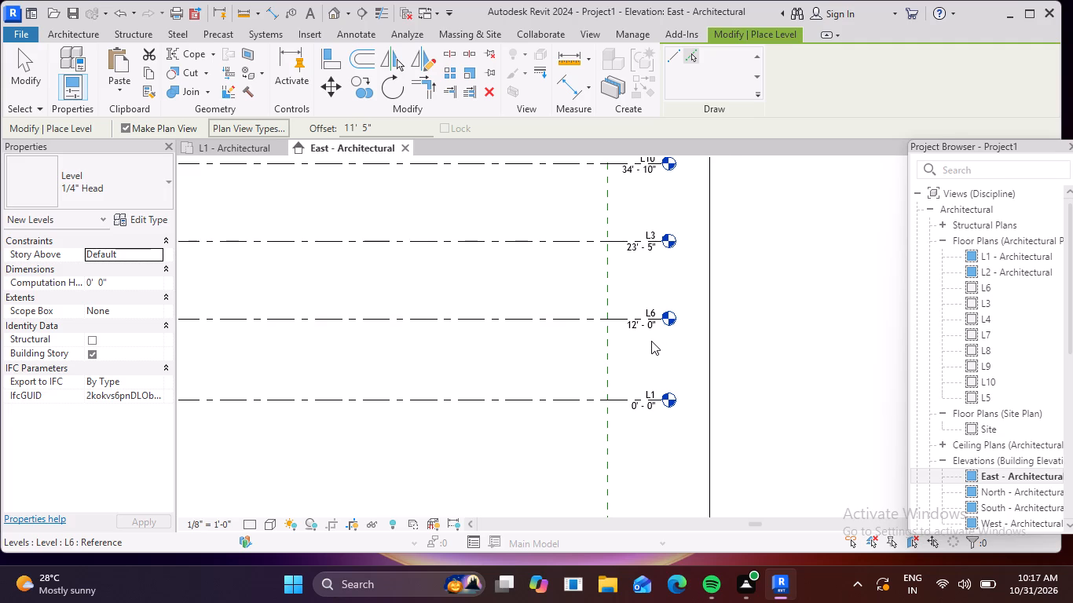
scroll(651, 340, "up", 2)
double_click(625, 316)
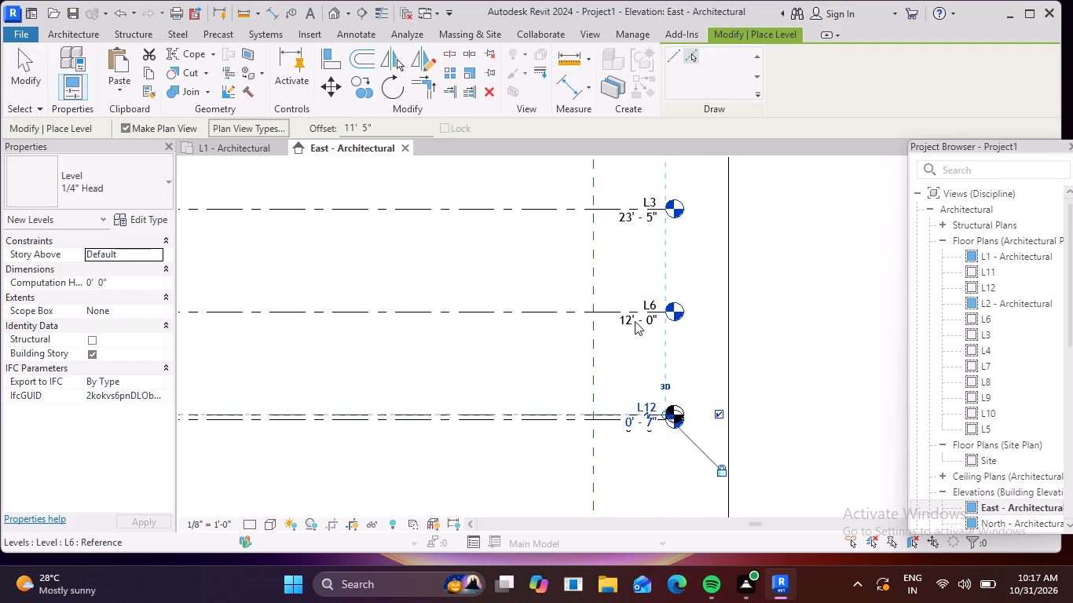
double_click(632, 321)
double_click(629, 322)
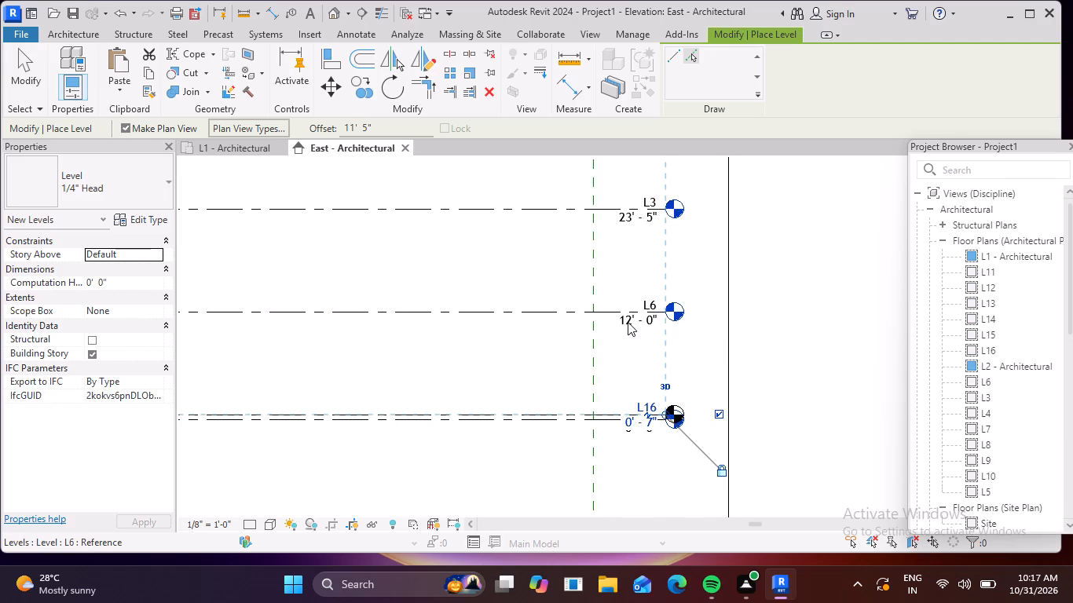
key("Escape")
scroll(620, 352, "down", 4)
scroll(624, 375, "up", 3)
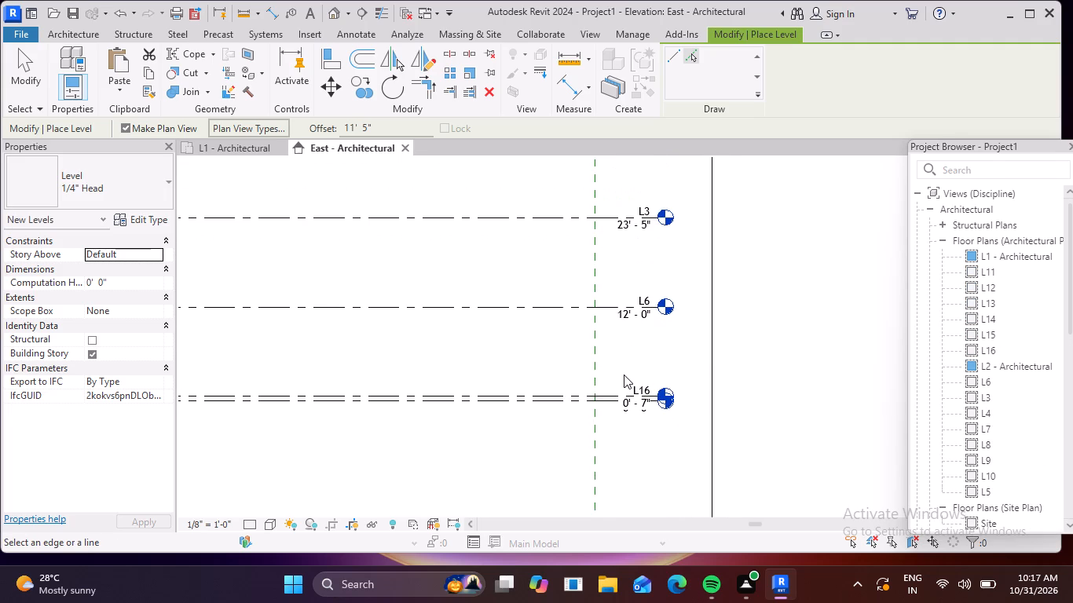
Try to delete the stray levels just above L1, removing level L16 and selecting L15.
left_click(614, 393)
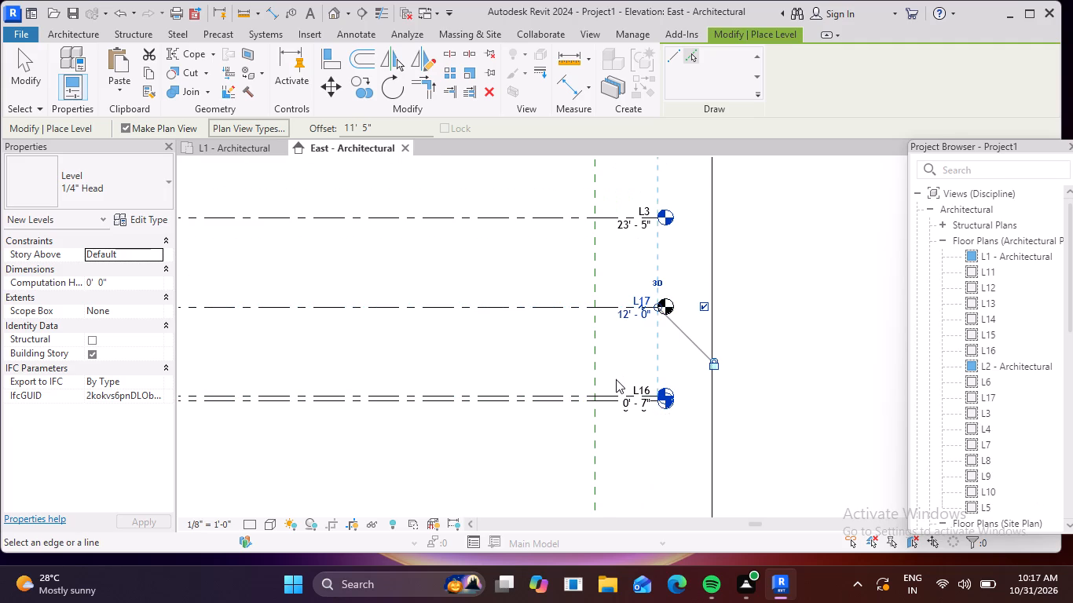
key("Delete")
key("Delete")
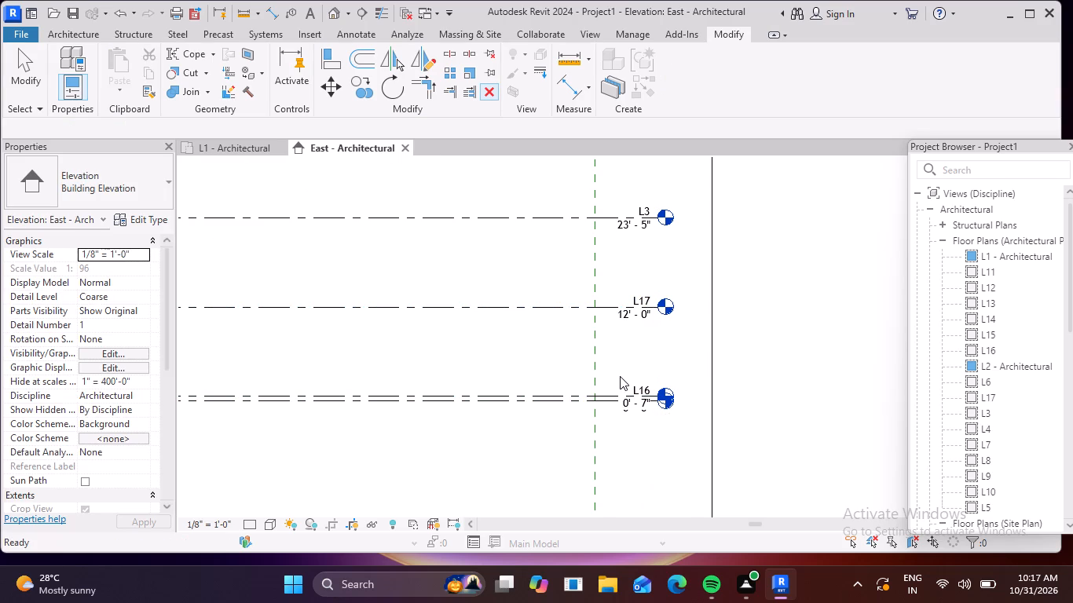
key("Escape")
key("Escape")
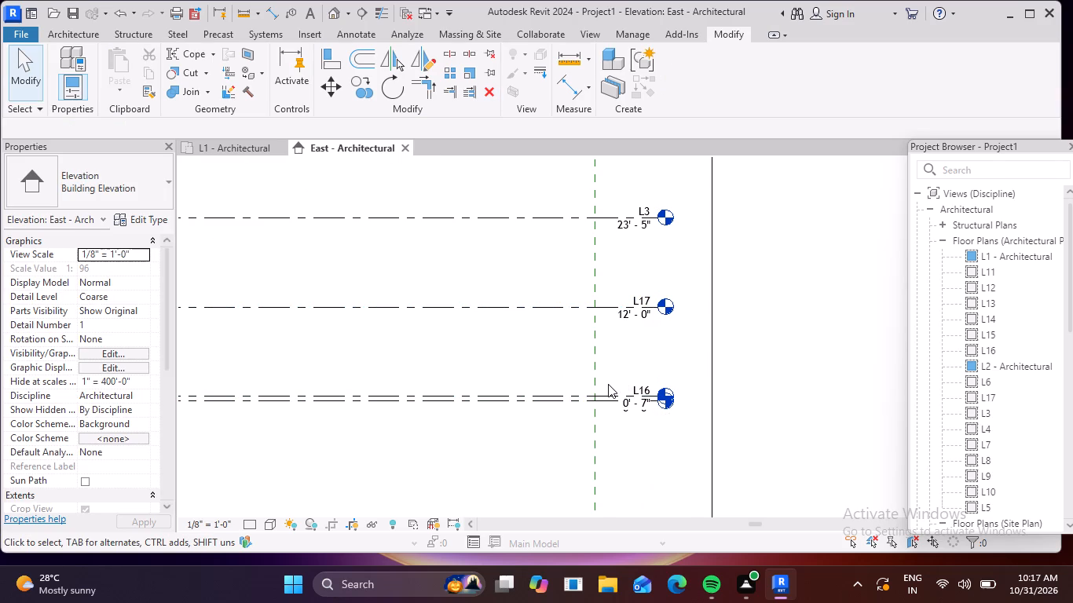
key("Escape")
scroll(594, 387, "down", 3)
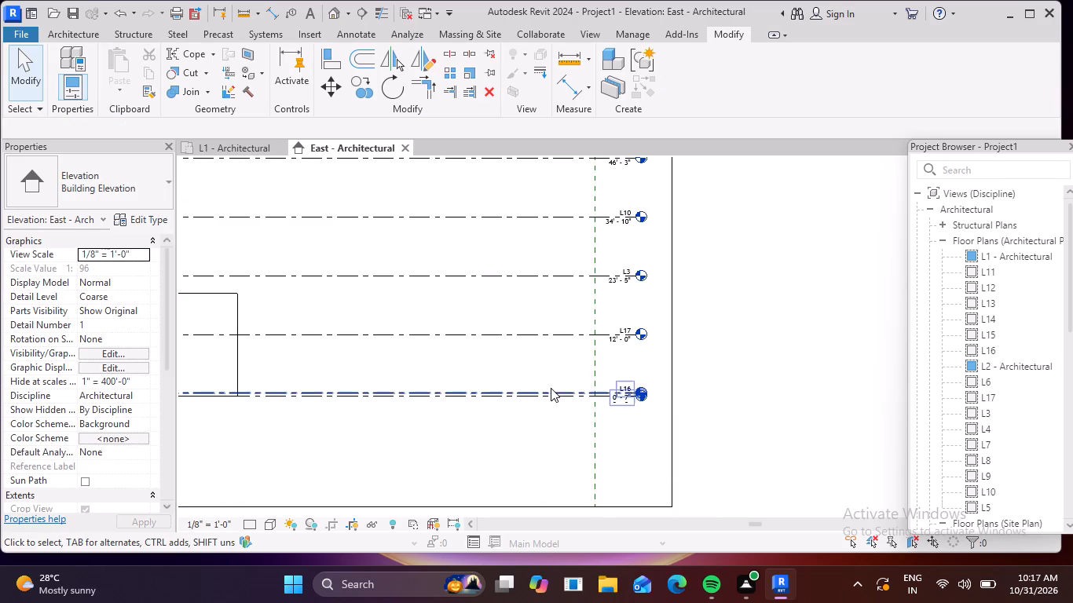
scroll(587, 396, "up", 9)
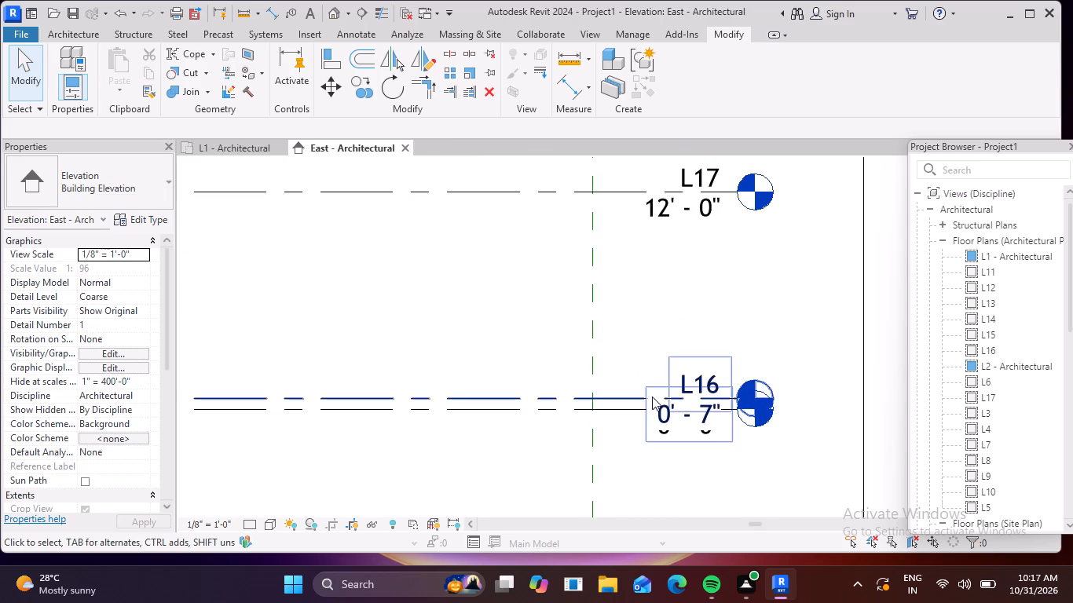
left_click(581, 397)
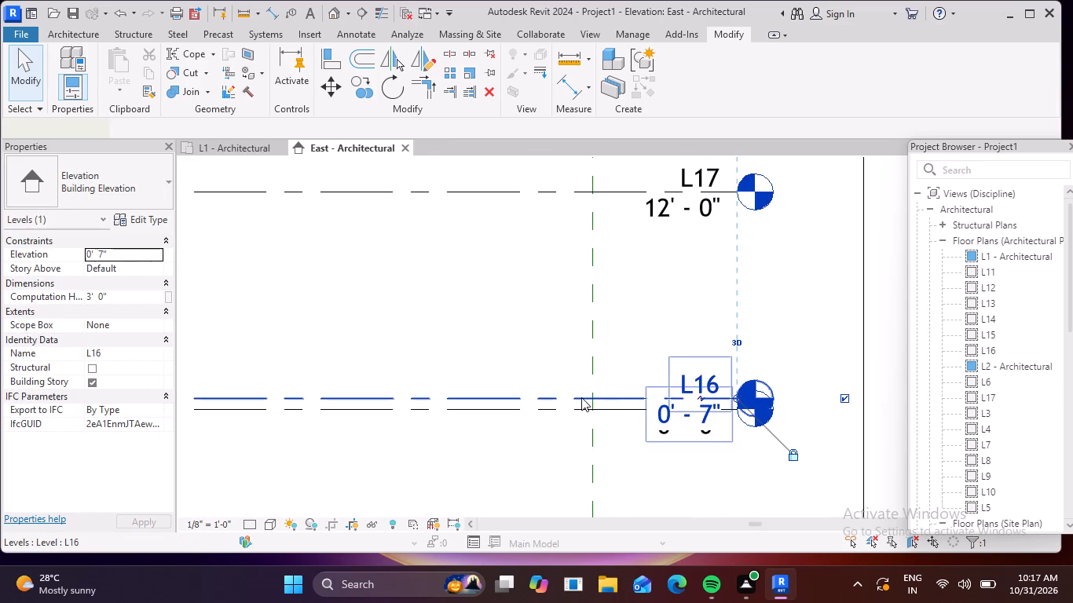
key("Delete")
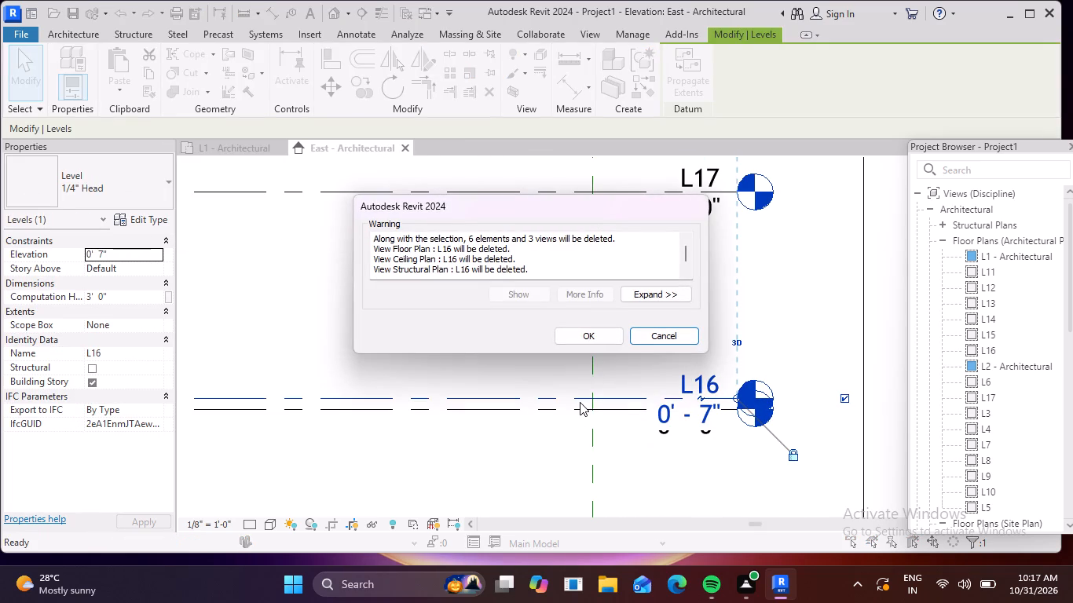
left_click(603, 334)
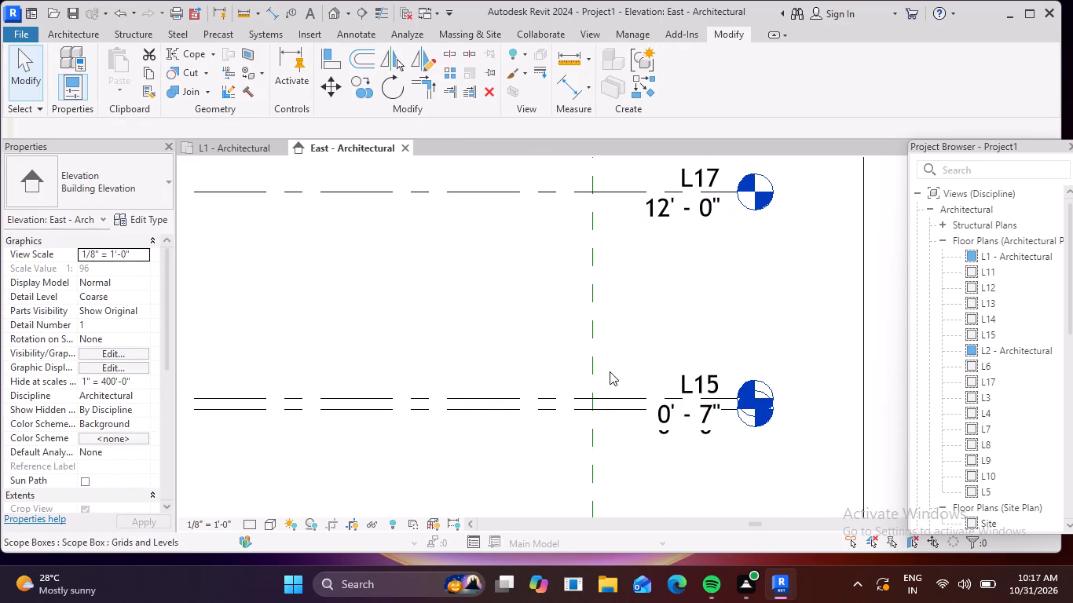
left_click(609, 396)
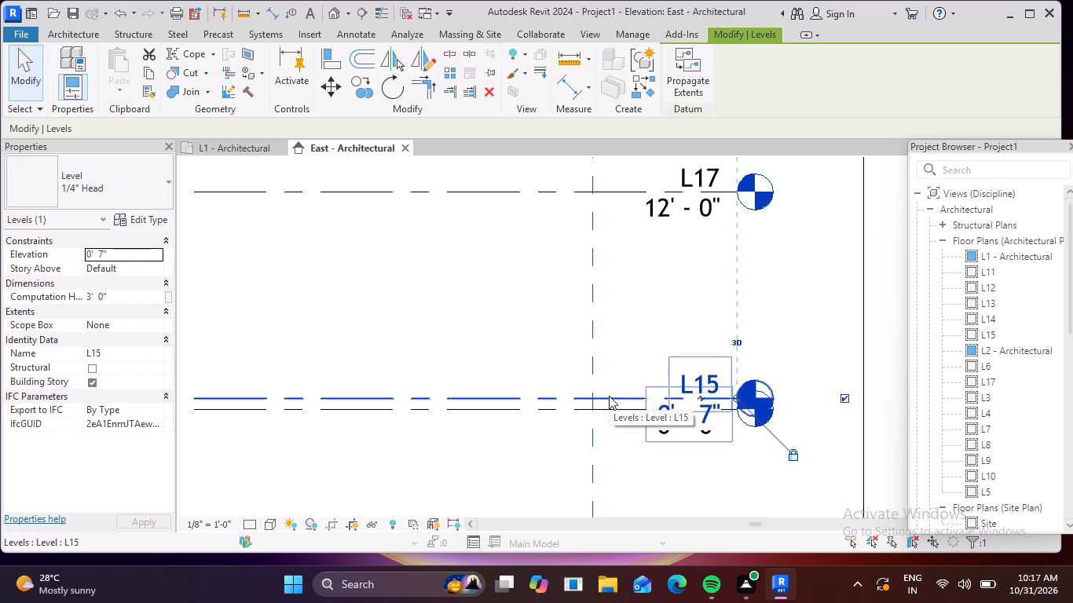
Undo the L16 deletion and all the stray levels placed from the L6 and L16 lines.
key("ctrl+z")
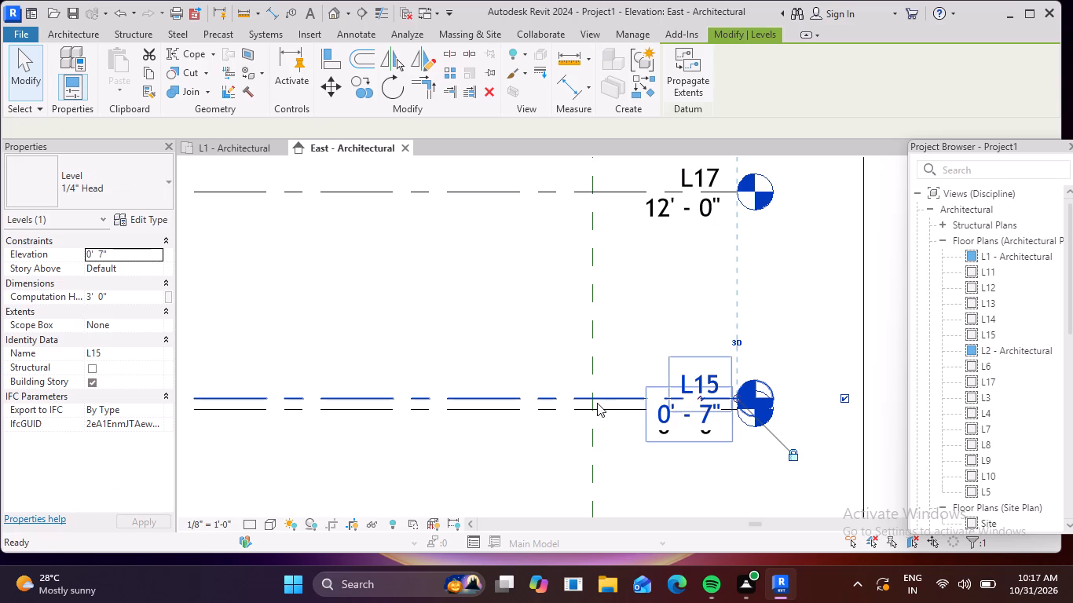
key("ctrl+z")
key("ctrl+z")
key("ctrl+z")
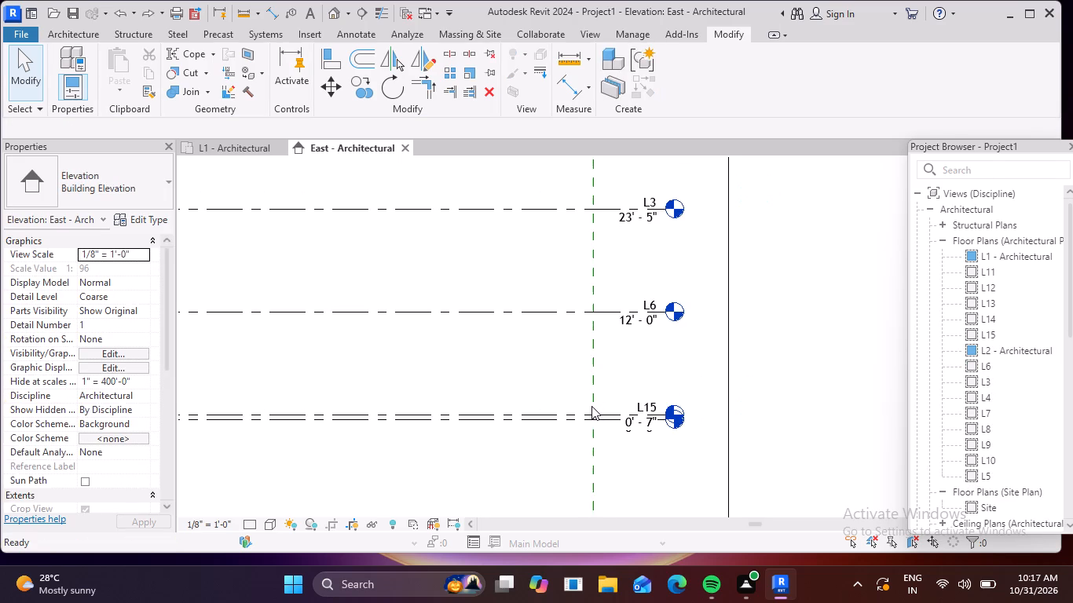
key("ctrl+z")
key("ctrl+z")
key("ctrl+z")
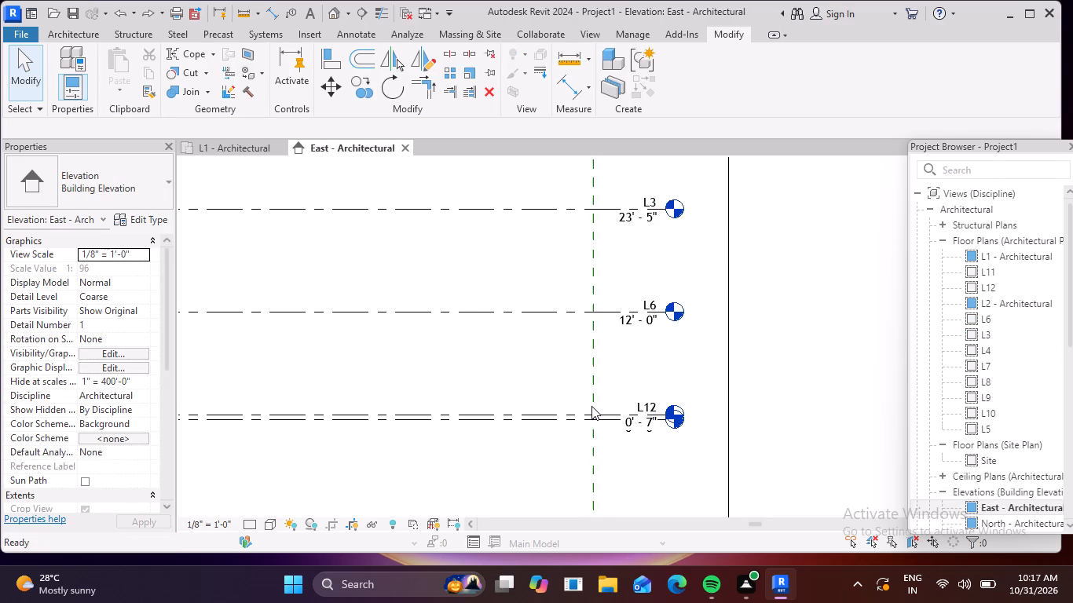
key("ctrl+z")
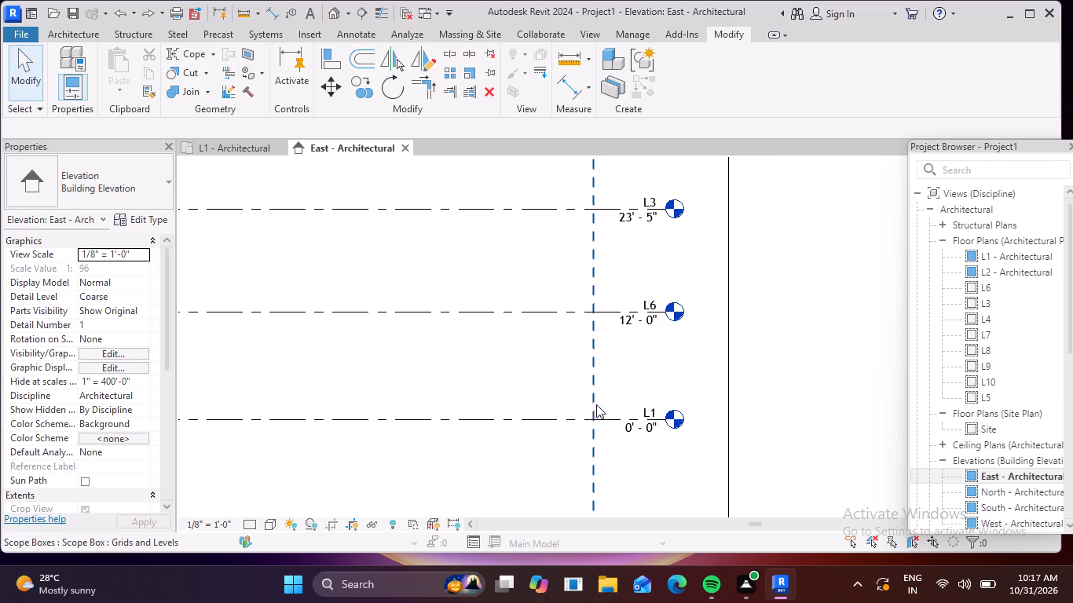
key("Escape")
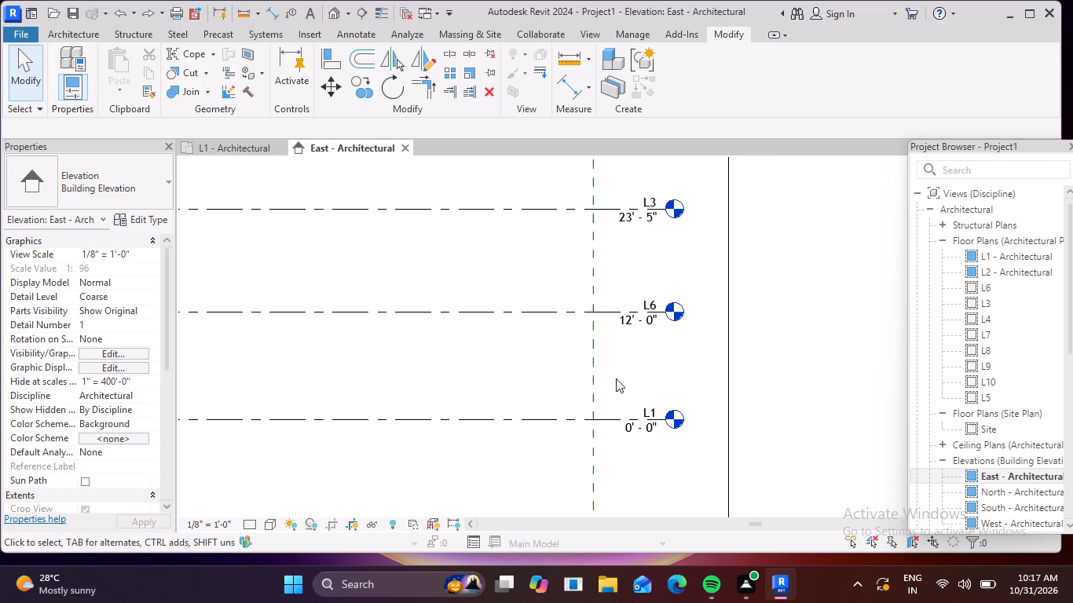
Set the elevation of level L6 to 10' in the east elevation.
double_click(635, 320)
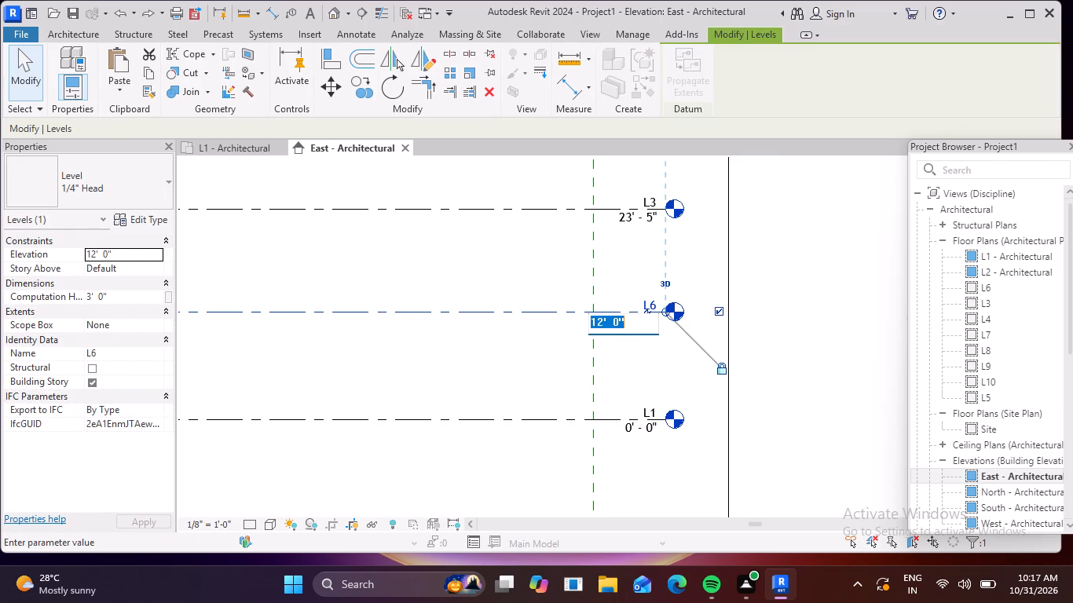
key("BackSpace")
type("10")
key("apostrophe")
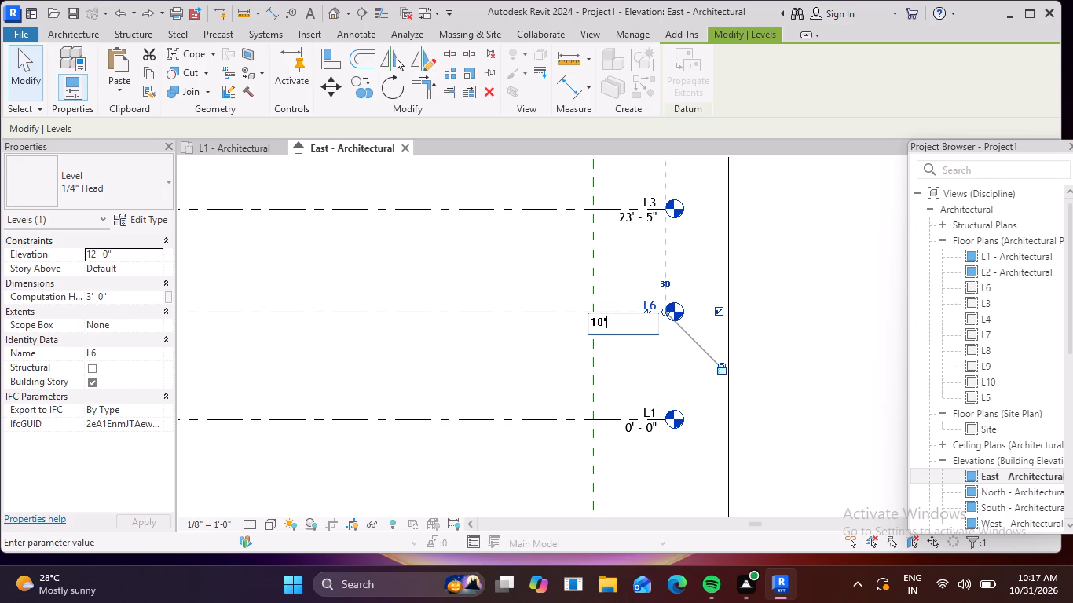
key("Return")
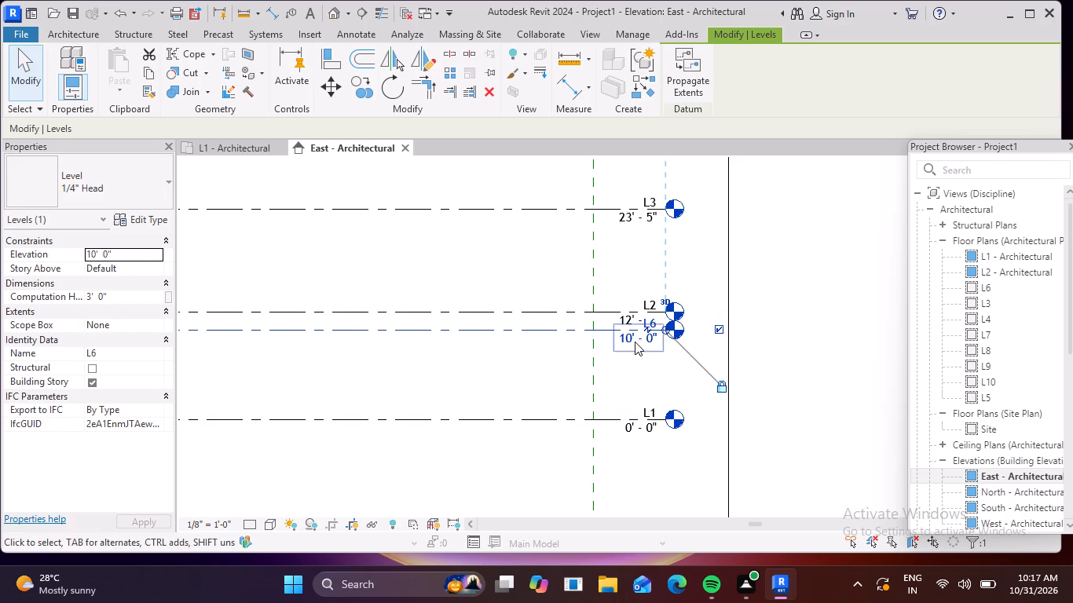
scroll(629, 331, "up", 4)
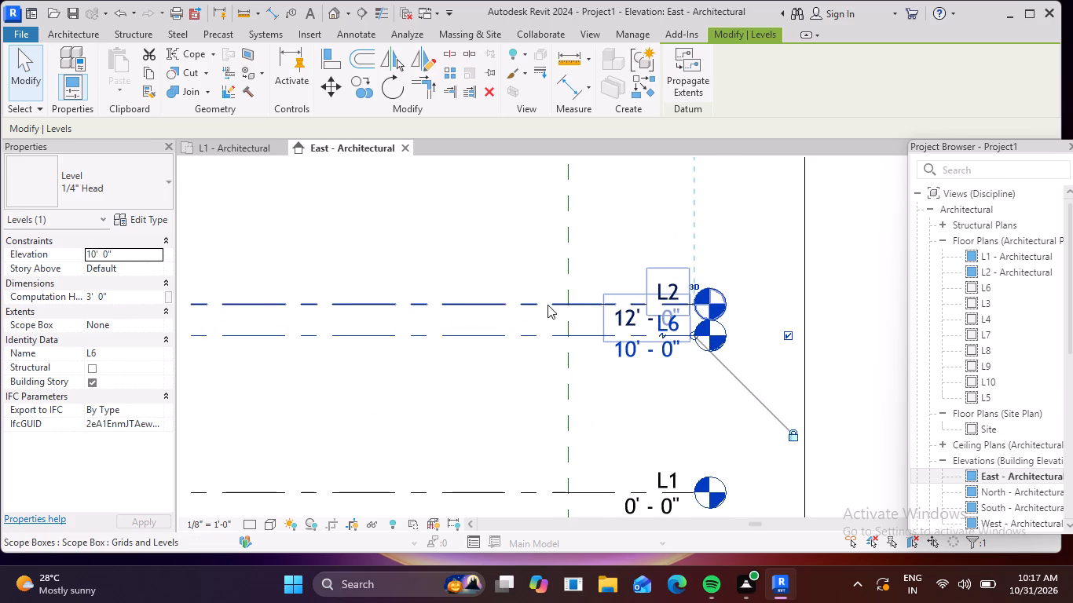
key("Escape")
key("Escape")
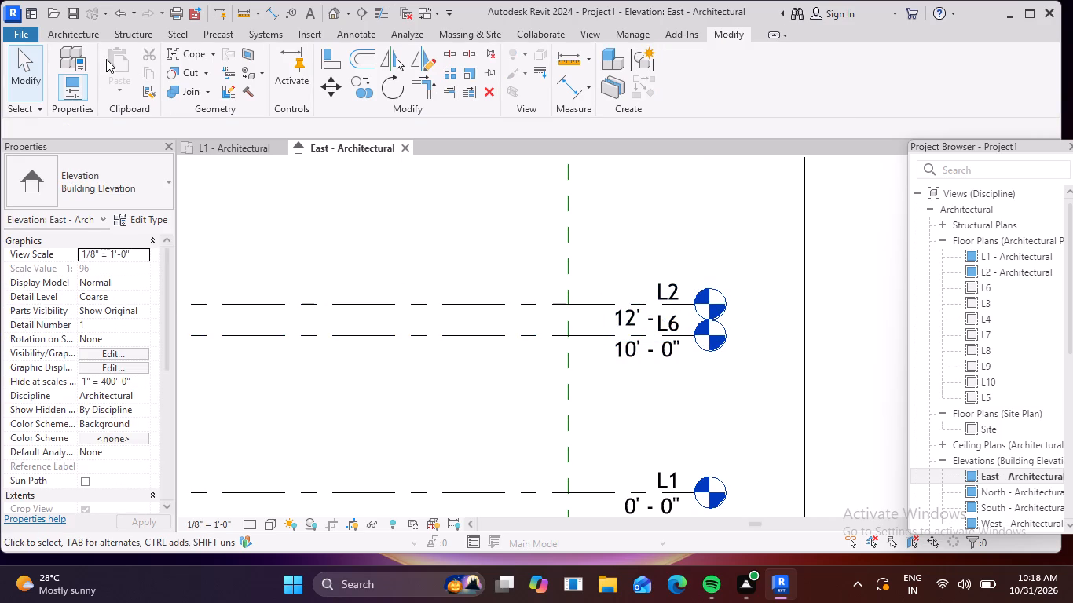
Delete level L2 at 12' 0" together with its associated views.
left_click(82, 33)
key("Escape")
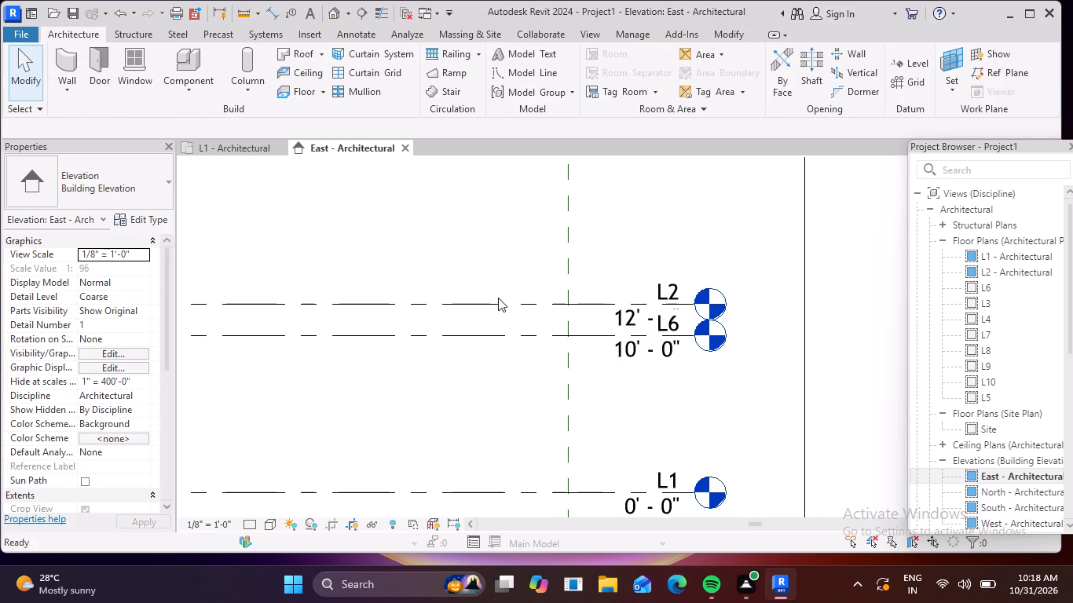
left_click(513, 316)
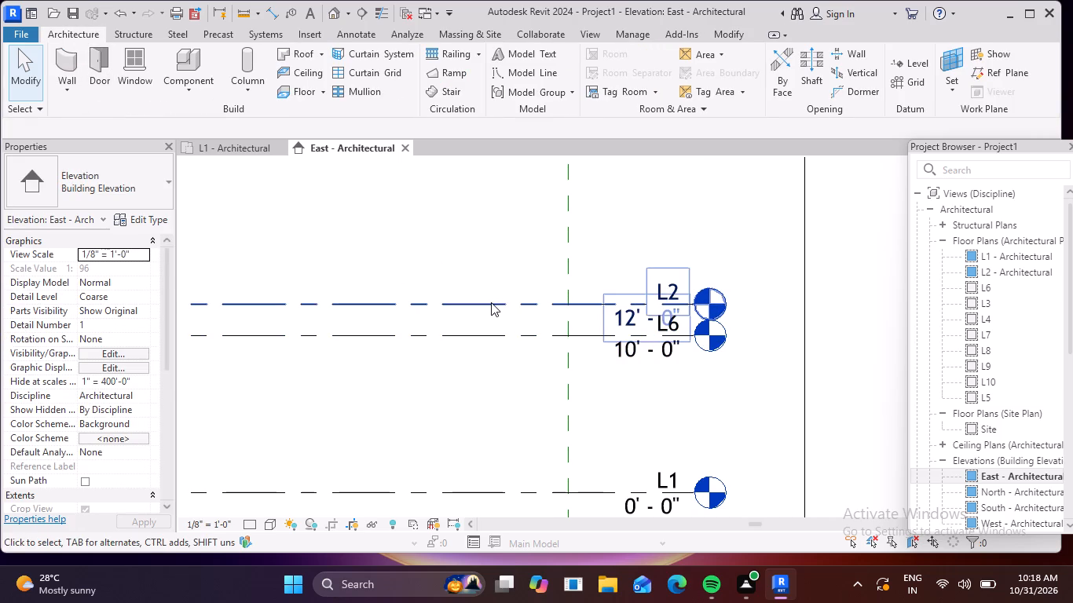
left_click(491, 302)
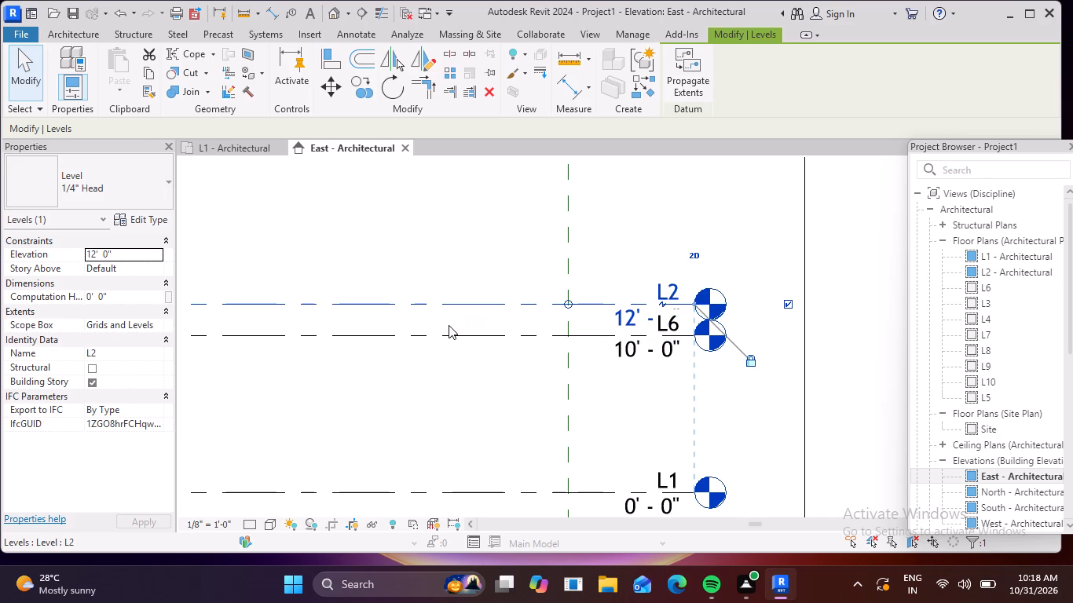
key("Delete")
left_click(583, 338)
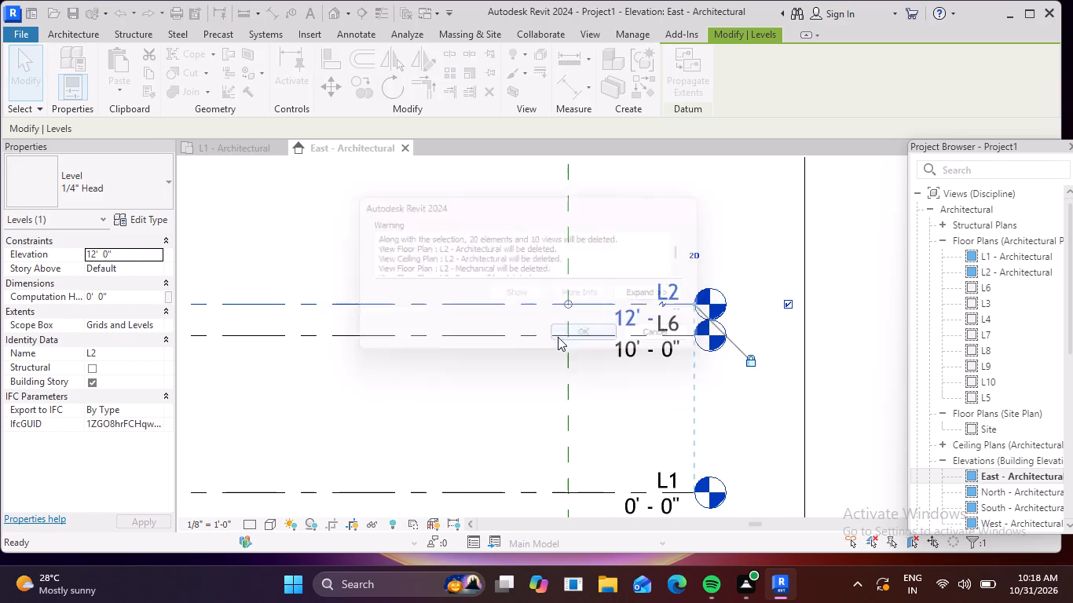
Set the elevation of level L3 to 21' 5" in the east elevation.
scroll(508, 295, "down", 2)
middle_click_drag(509, 237, 511, 244)
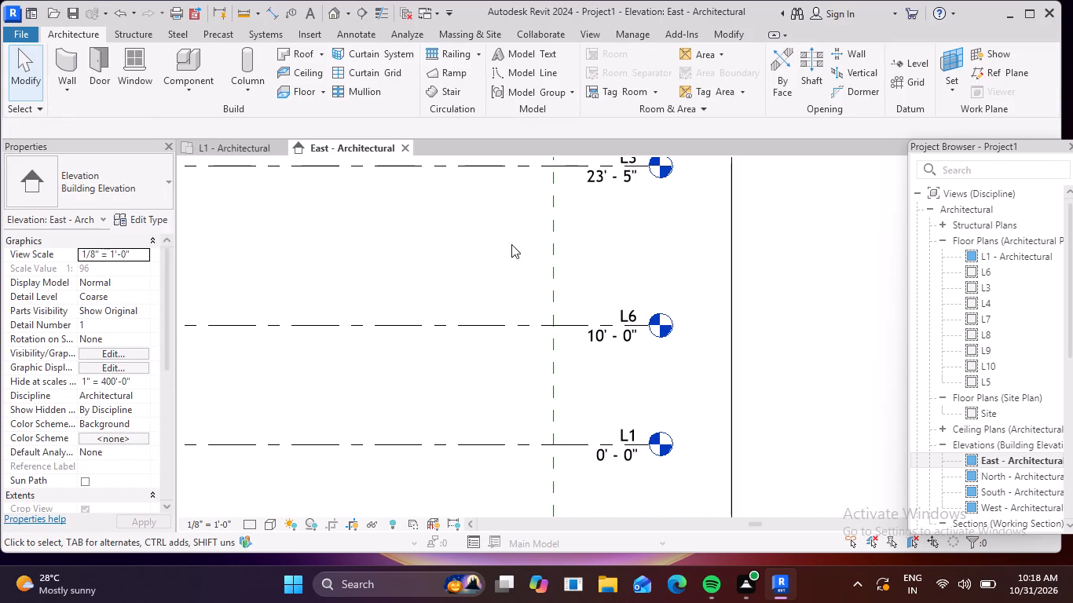
middle_click_drag(511, 244, 543, 368)
key("Escape")
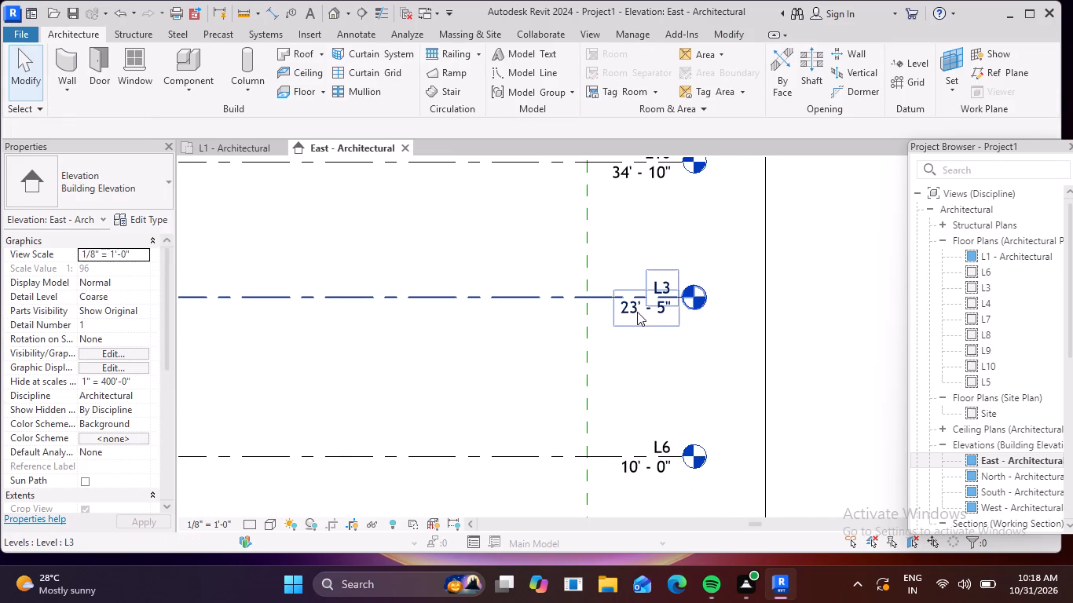
key("Escape")
double_click(632, 311)
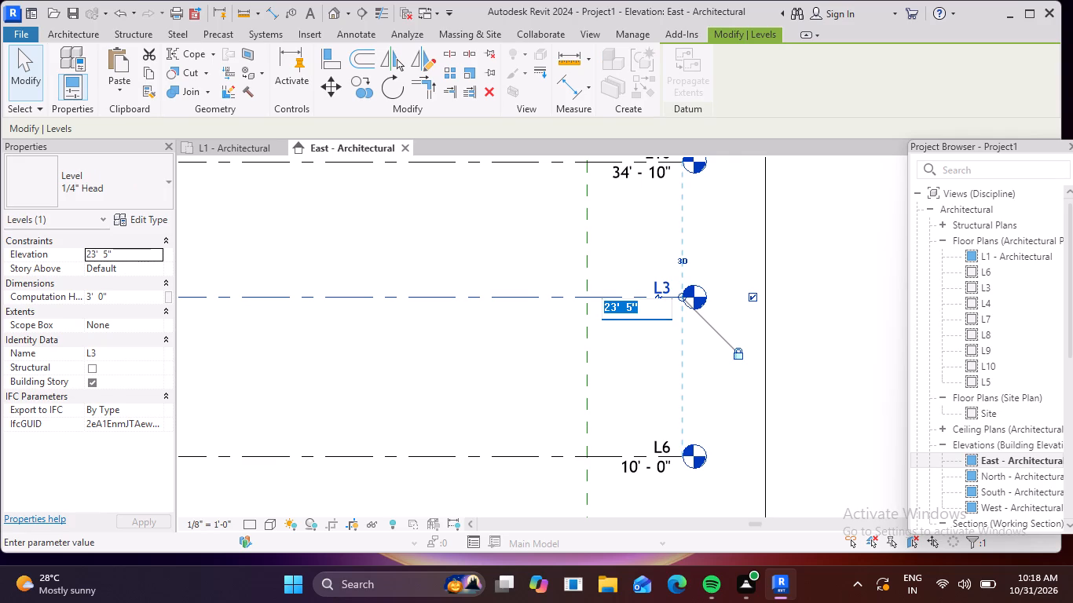
key("BackSpace")
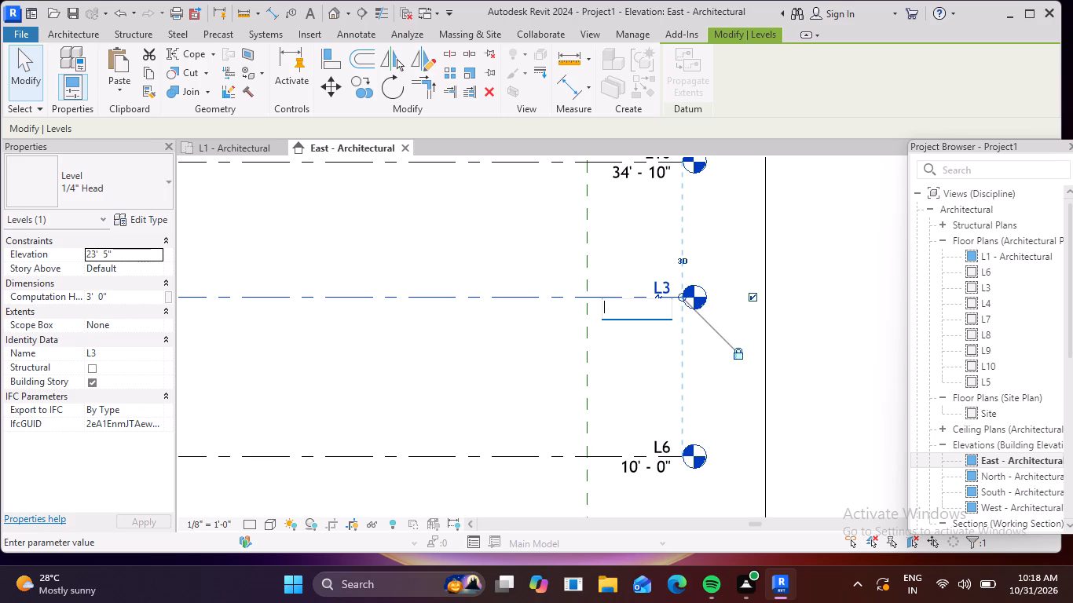
type("21")
type("'5\"")
key("Return")
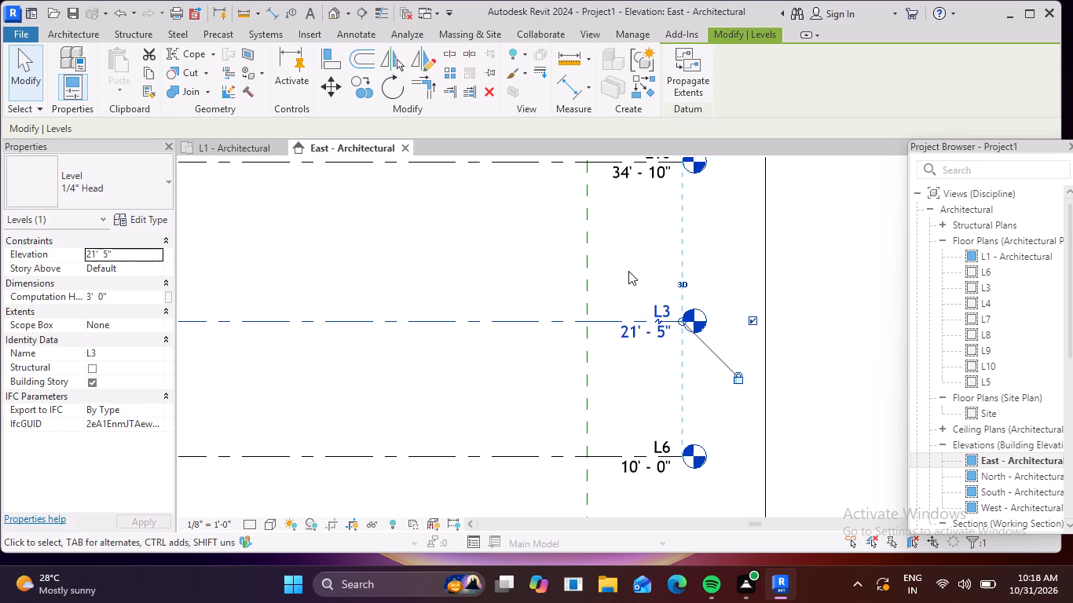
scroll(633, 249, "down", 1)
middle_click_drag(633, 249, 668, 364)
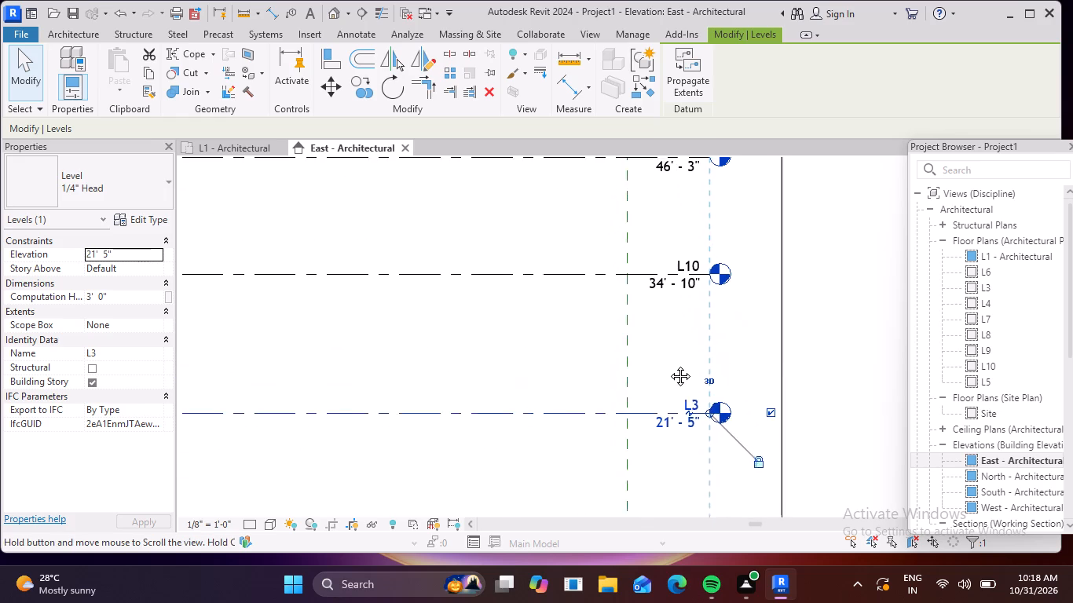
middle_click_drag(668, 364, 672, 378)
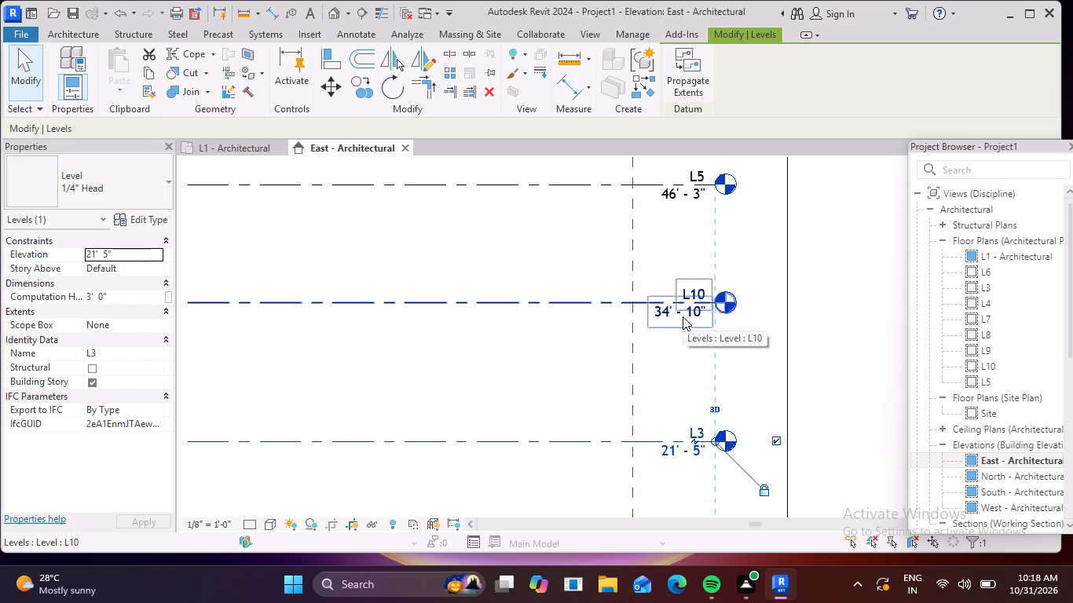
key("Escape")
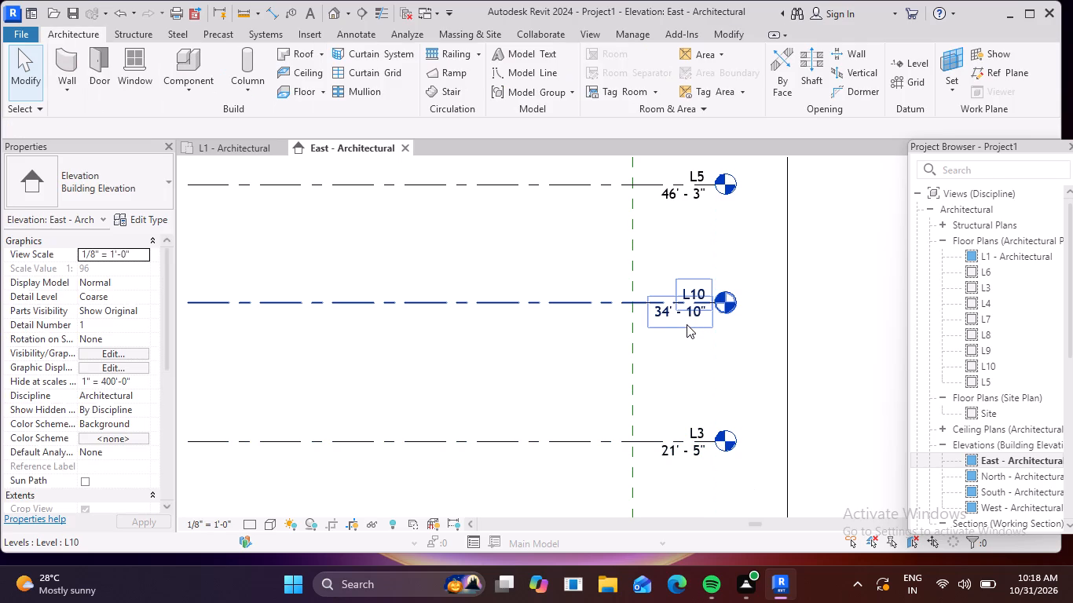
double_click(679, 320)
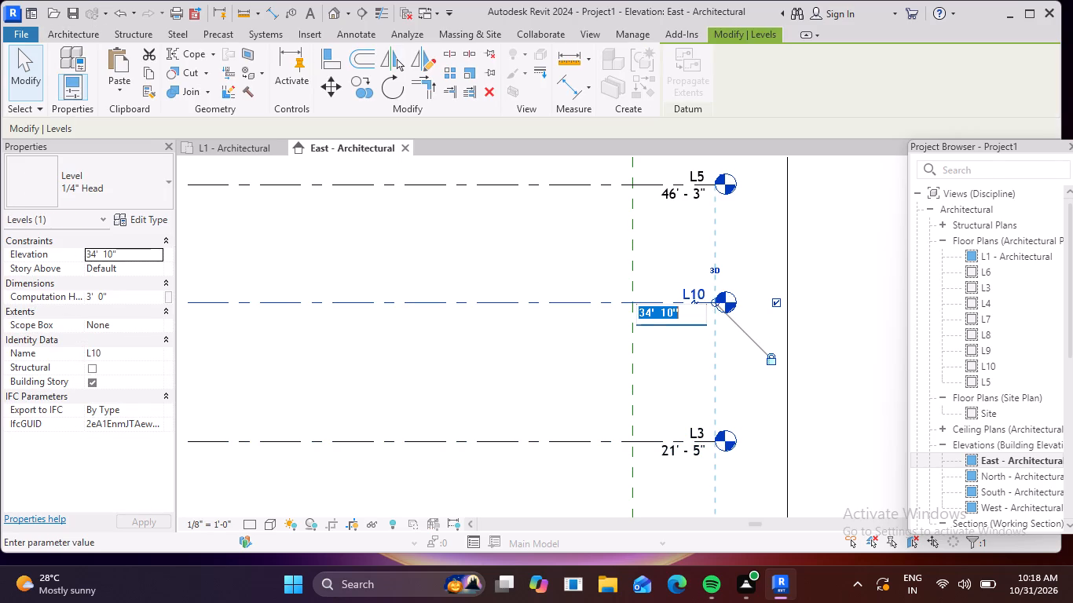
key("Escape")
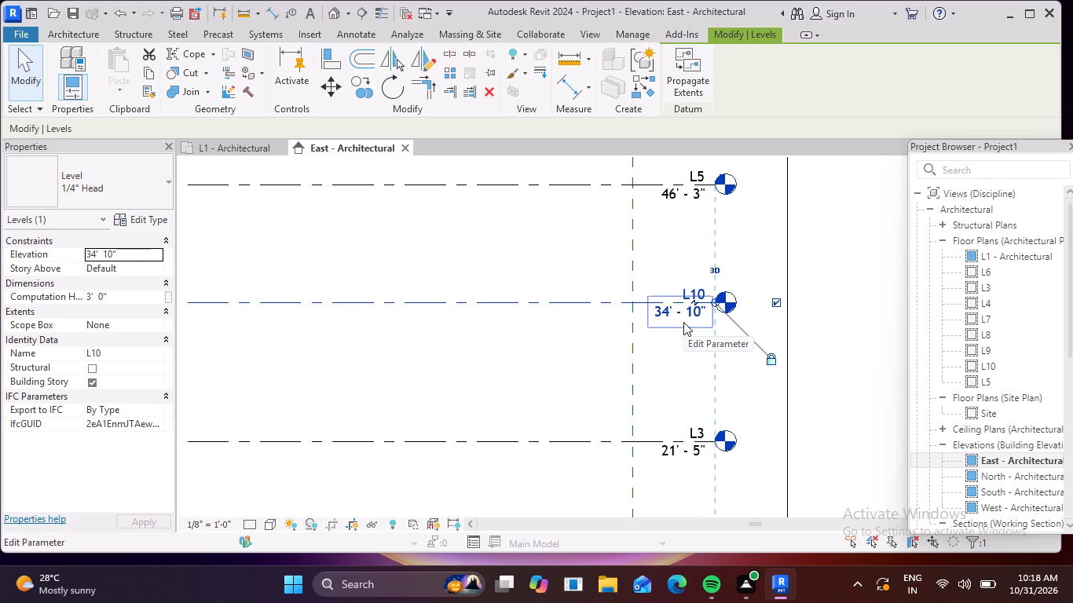
Examine the spacing of the levels from L1 up to L5 in the east elevation.
scroll(683, 322, "down", 6)
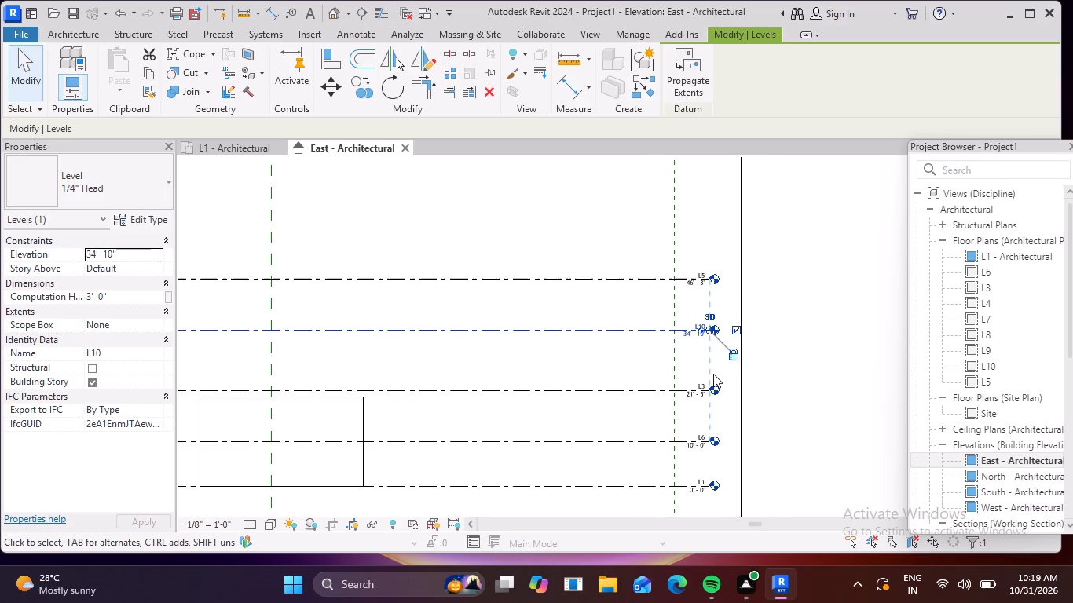
scroll(713, 375, "down", 1)
middle_click_drag(712, 376, 676, 338)
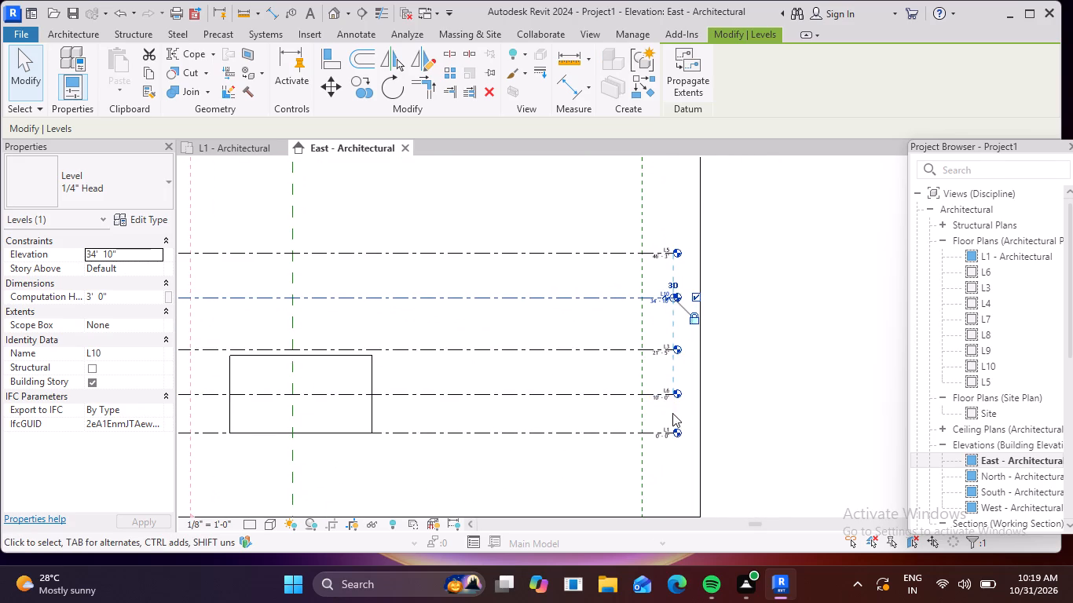
scroll(652, 399, "up", 3)
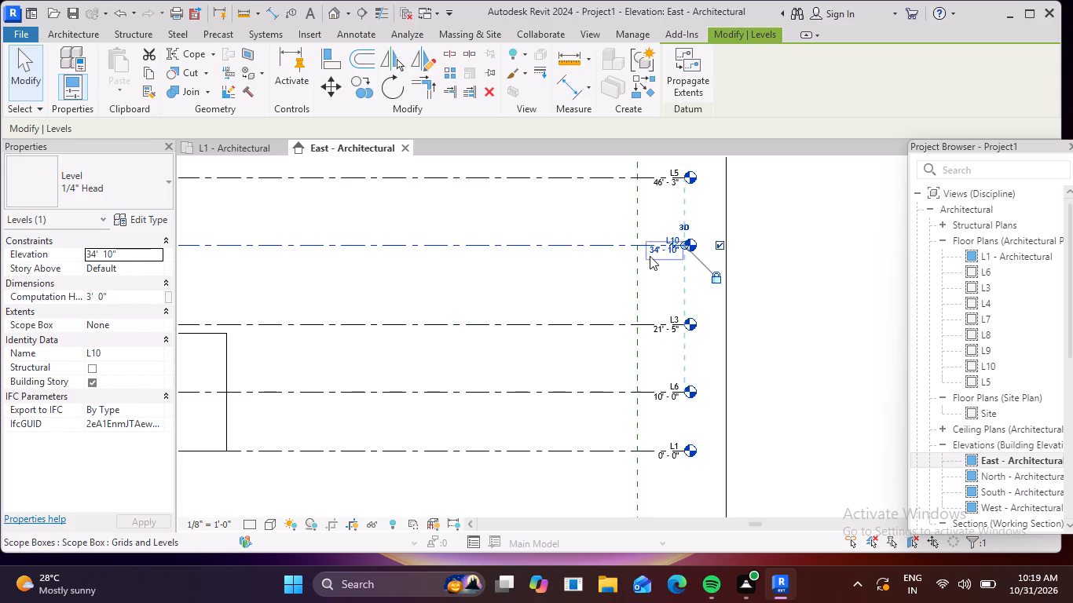
middle_click_drag(618, 306, 624, 423)
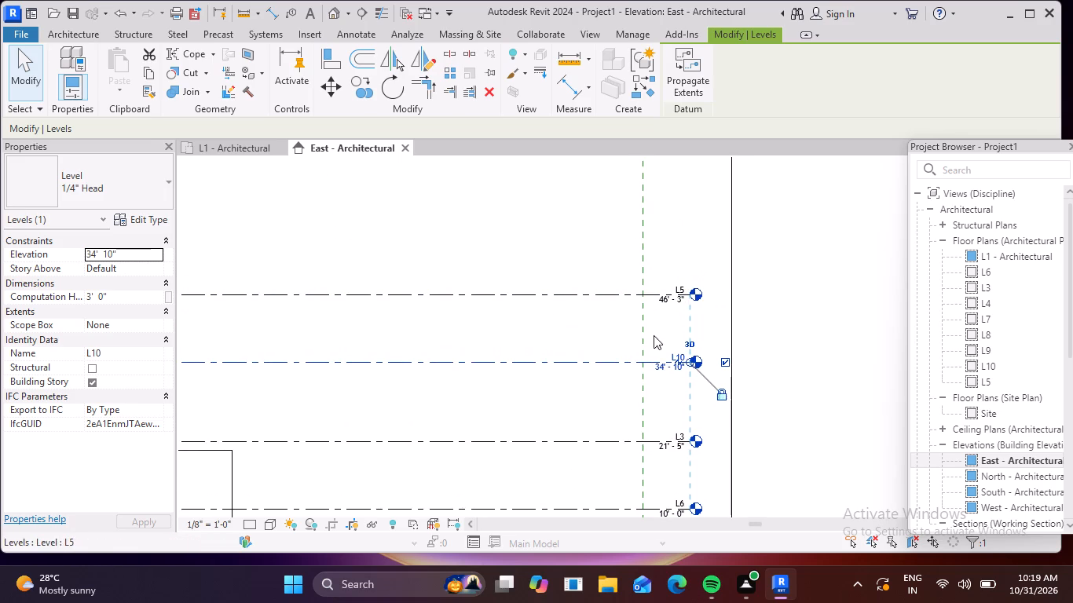
scroll(631, 345, "down", 4)
scroll(690, 385, "up", 3)
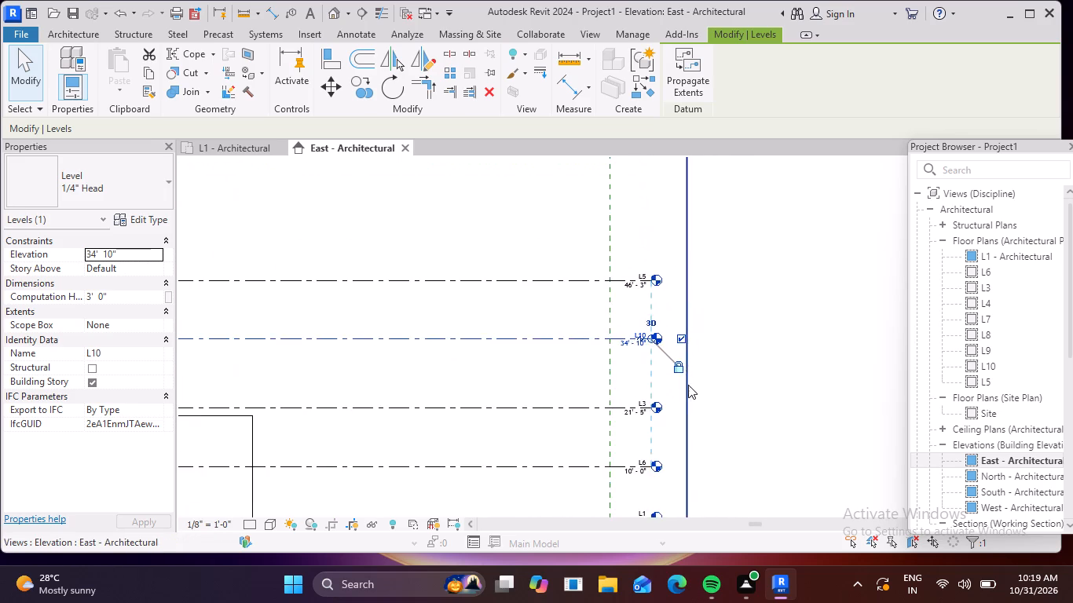
scroll(679, 387, "up", 2)
middle_click_drag(677, 386, 698, 254)
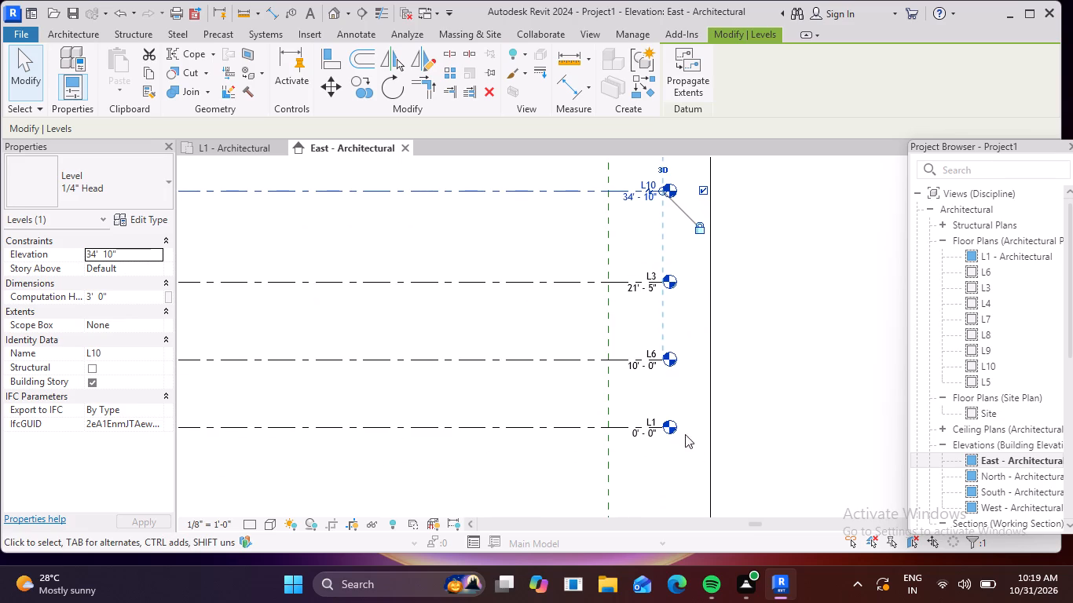
middle_click_drag(674, 276, 659, 414)
scroll(659, 415, "up", 1)
scroll(627, 331, "up", 2)
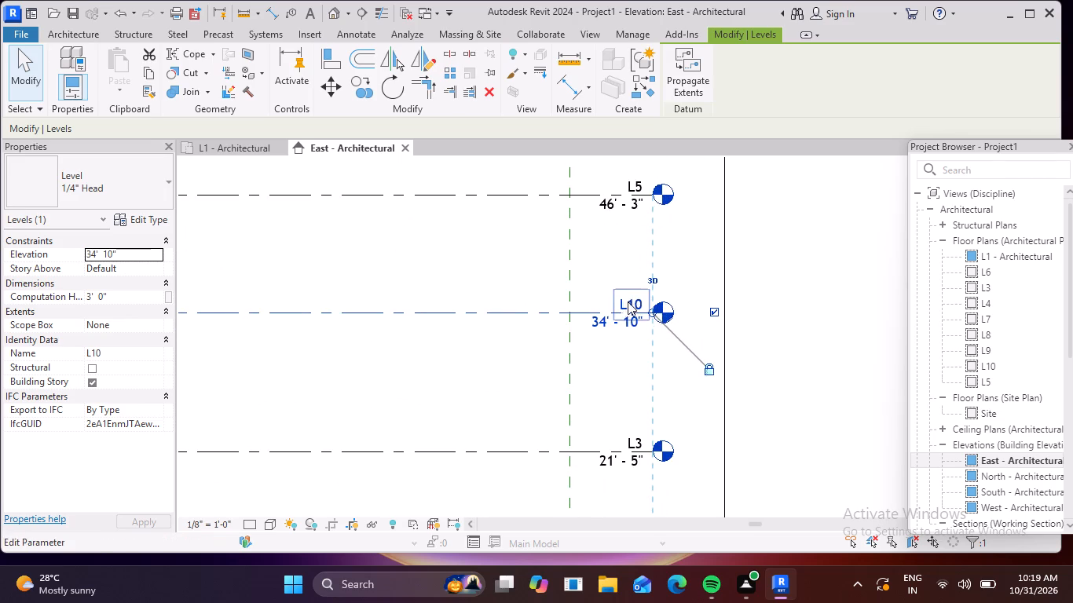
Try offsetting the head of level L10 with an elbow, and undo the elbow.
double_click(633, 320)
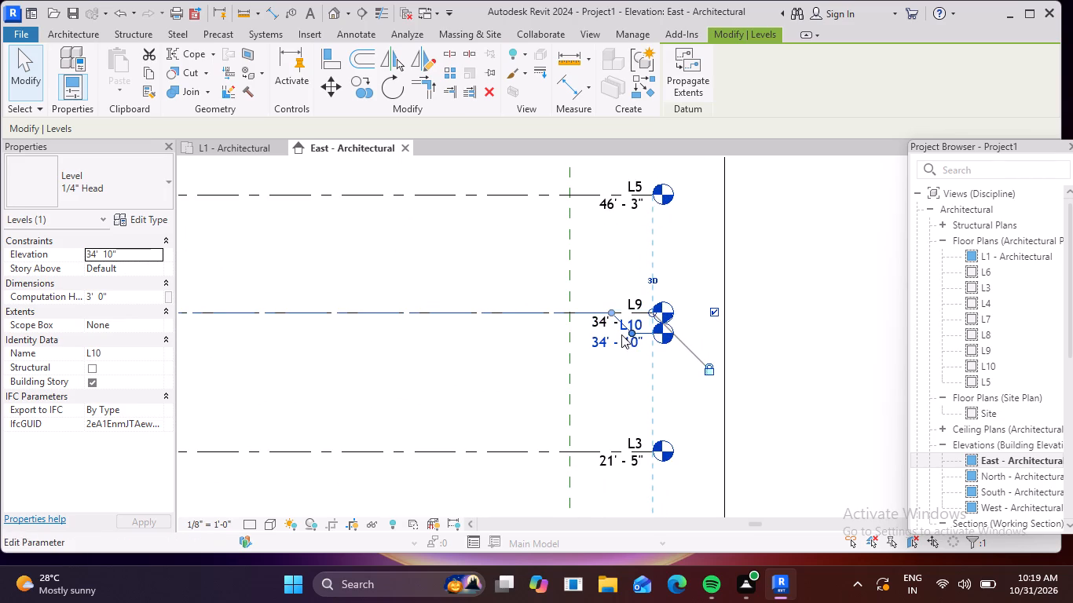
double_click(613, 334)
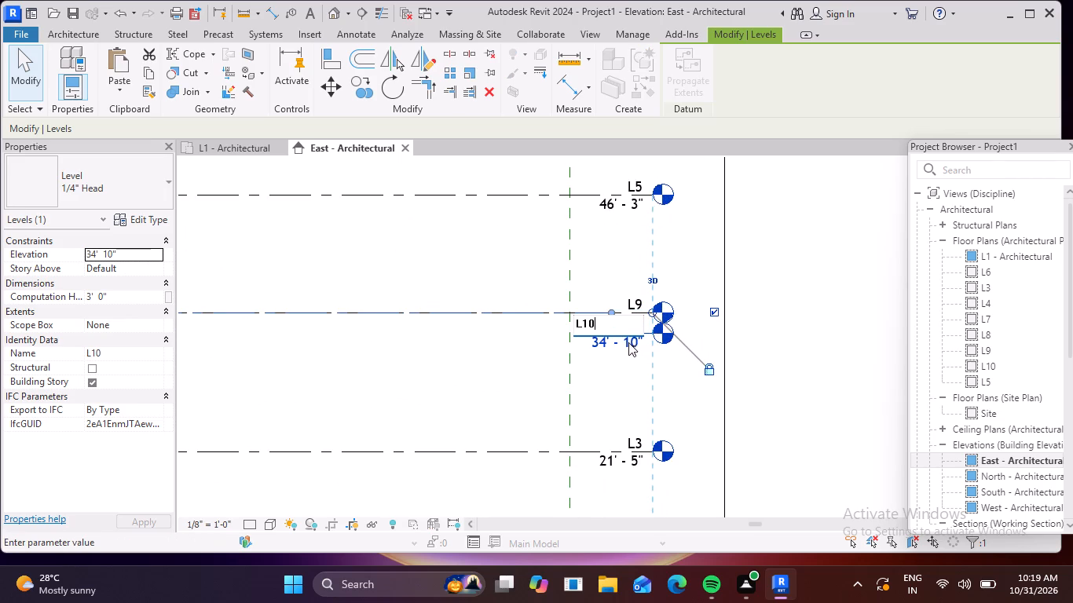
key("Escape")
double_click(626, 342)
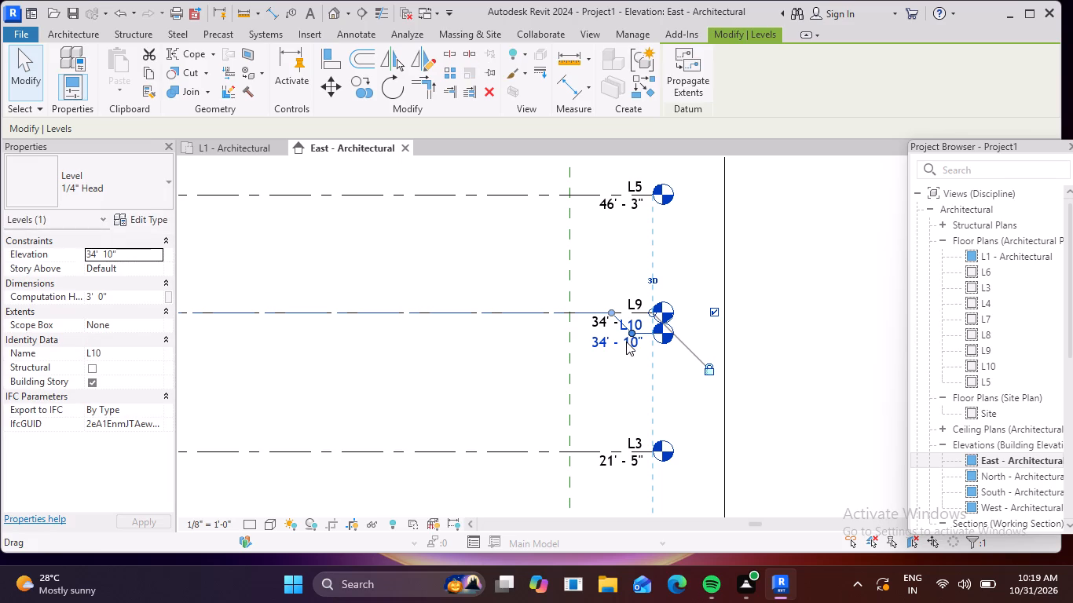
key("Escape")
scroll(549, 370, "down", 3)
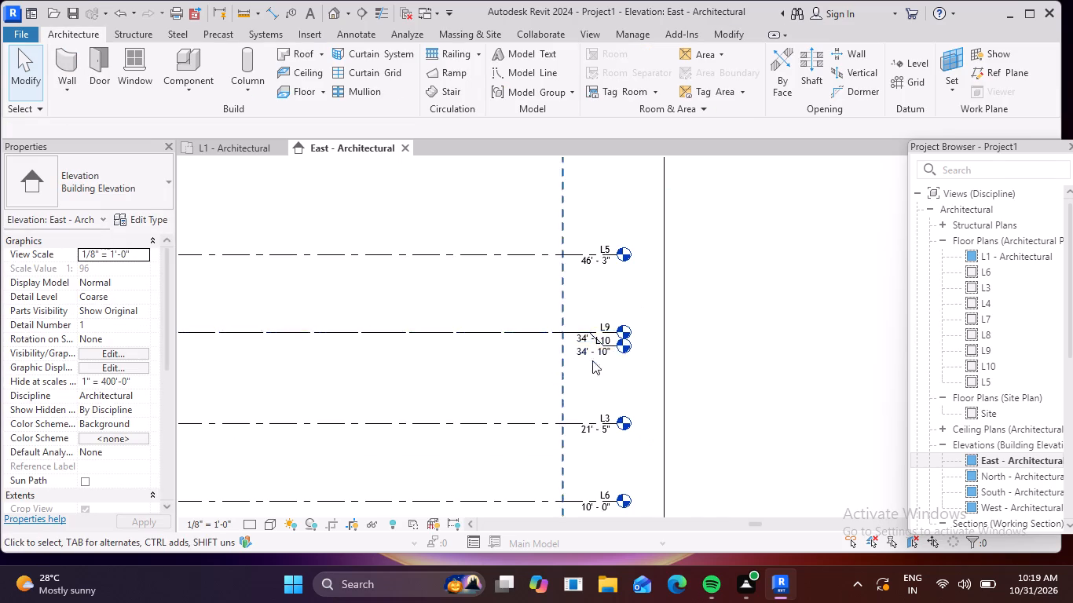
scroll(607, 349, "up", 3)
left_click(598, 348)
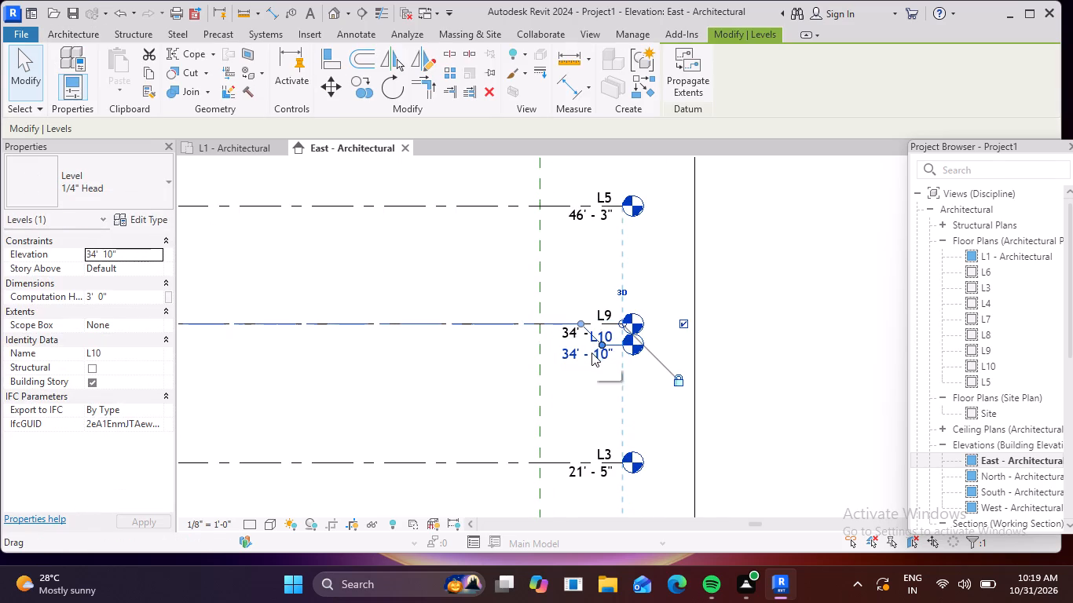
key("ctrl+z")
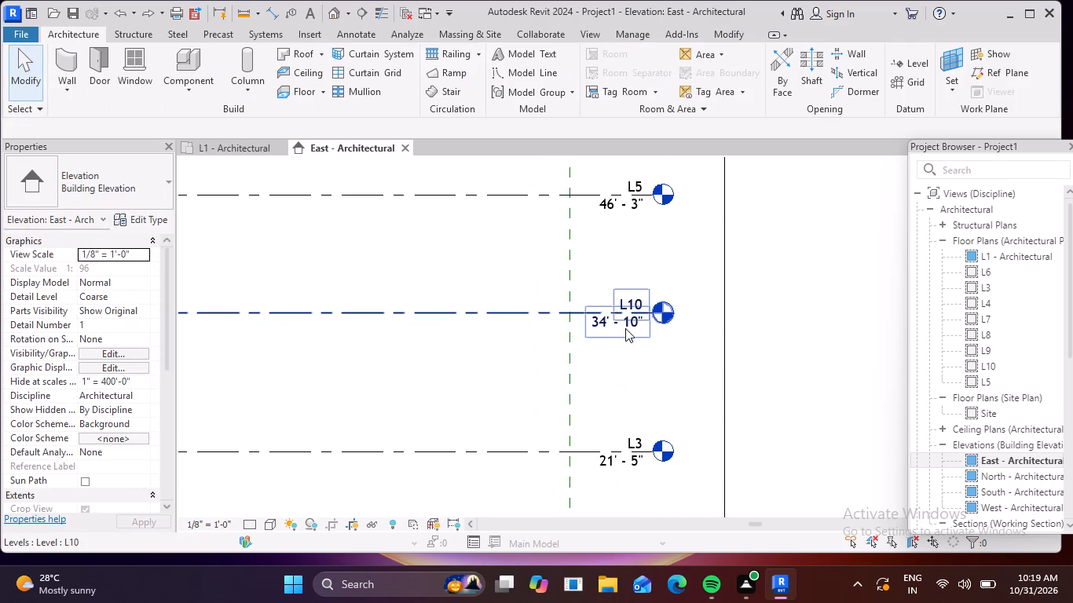
Set the elevation of level L10 to 30' in the east elevation.
double_click(626, 327)
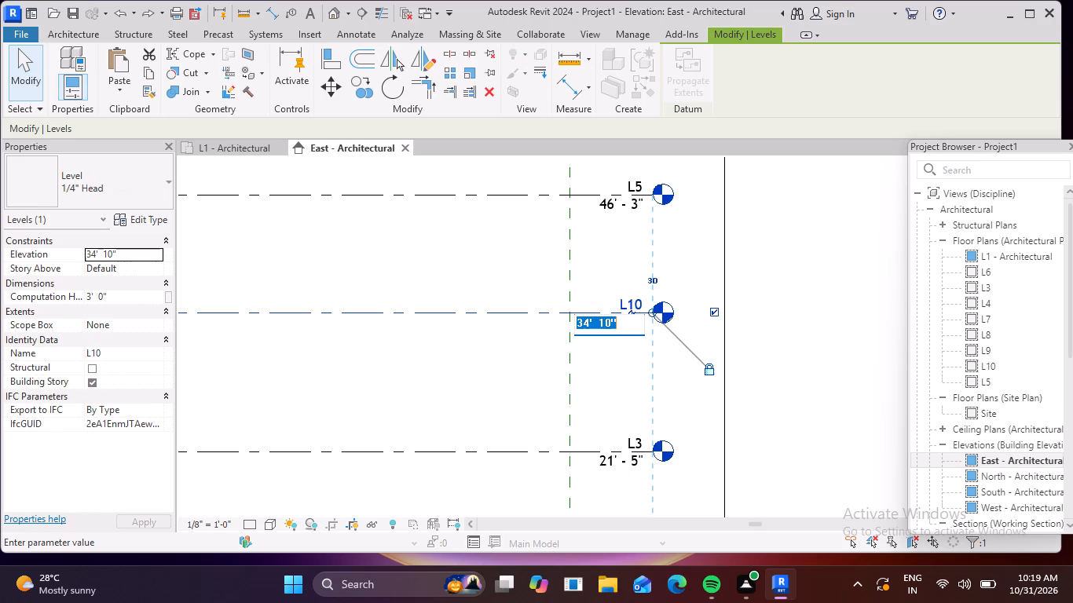
key("BackSpace")
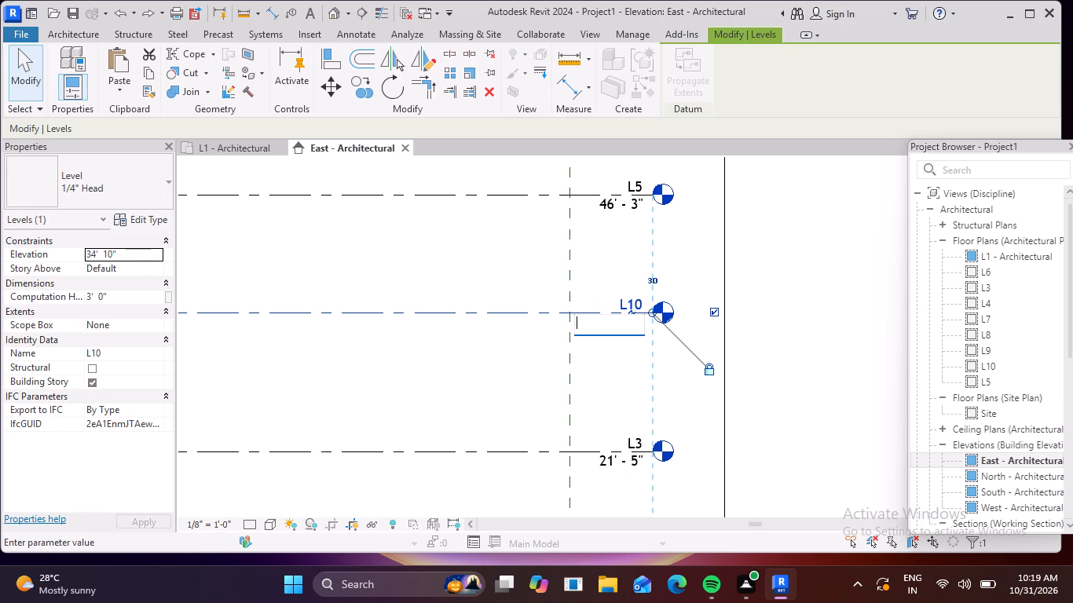
type("30'")
key("Return")
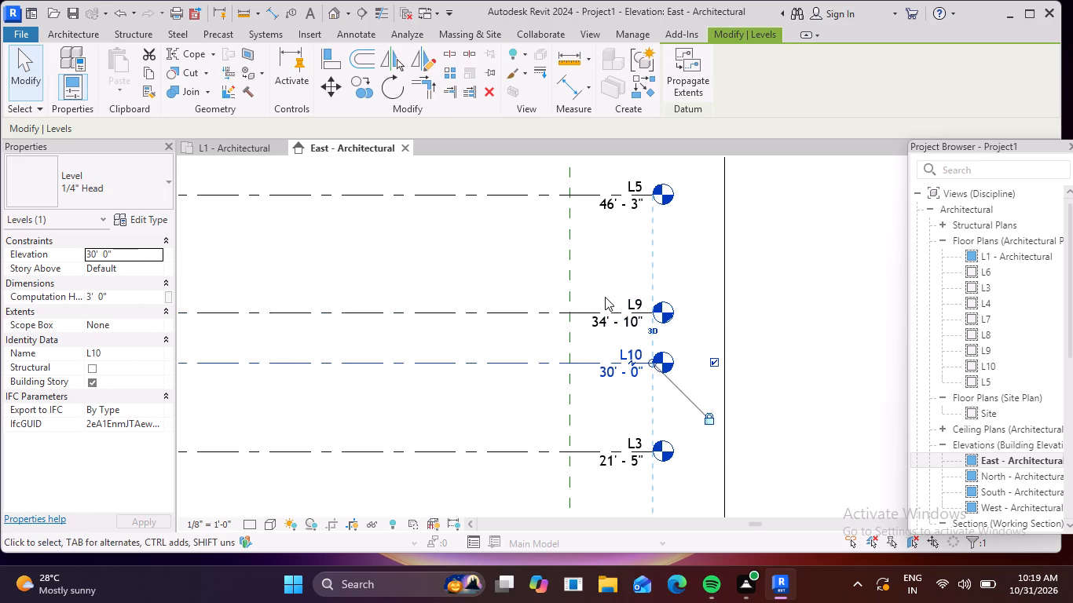
Delete the overlapping levels L9 and L8 at 34' 10" together with their associated views.
scroll(639, 352, "up", 1)
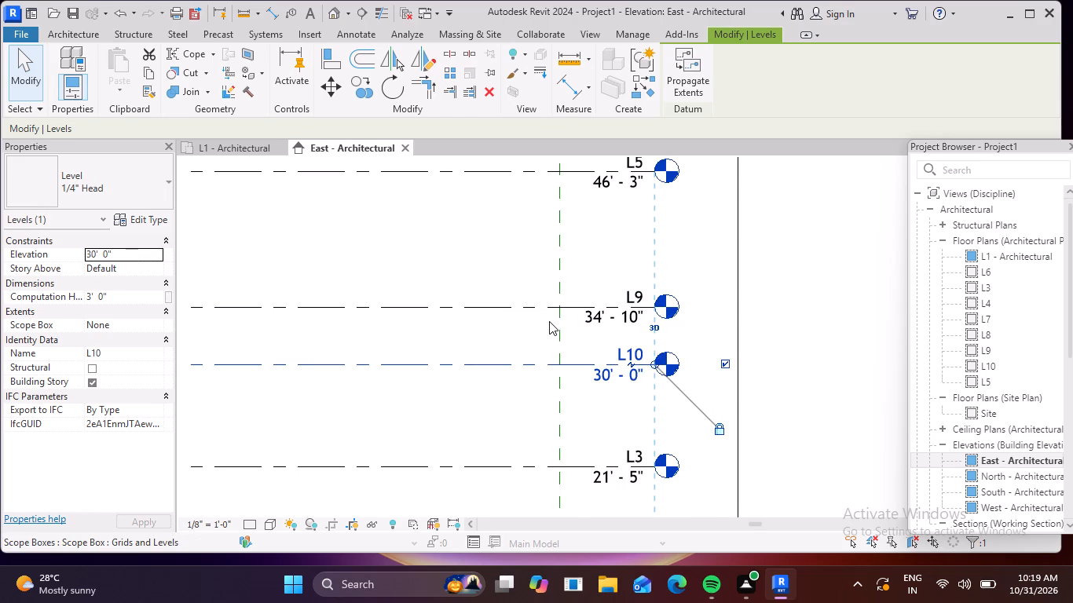
key("Escape")
left_click(545, 304)
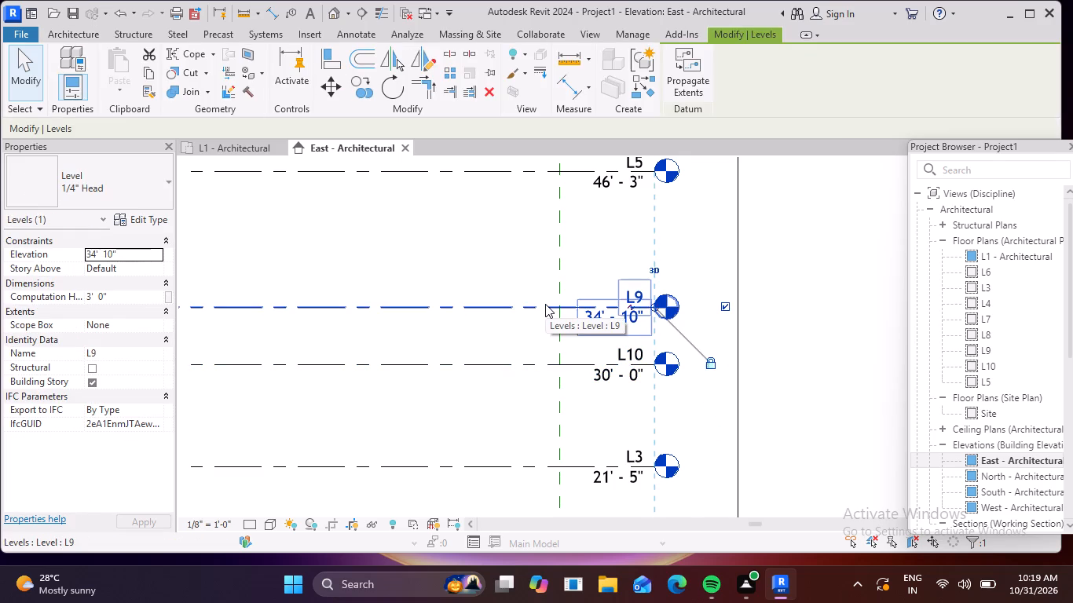
key("Delete")
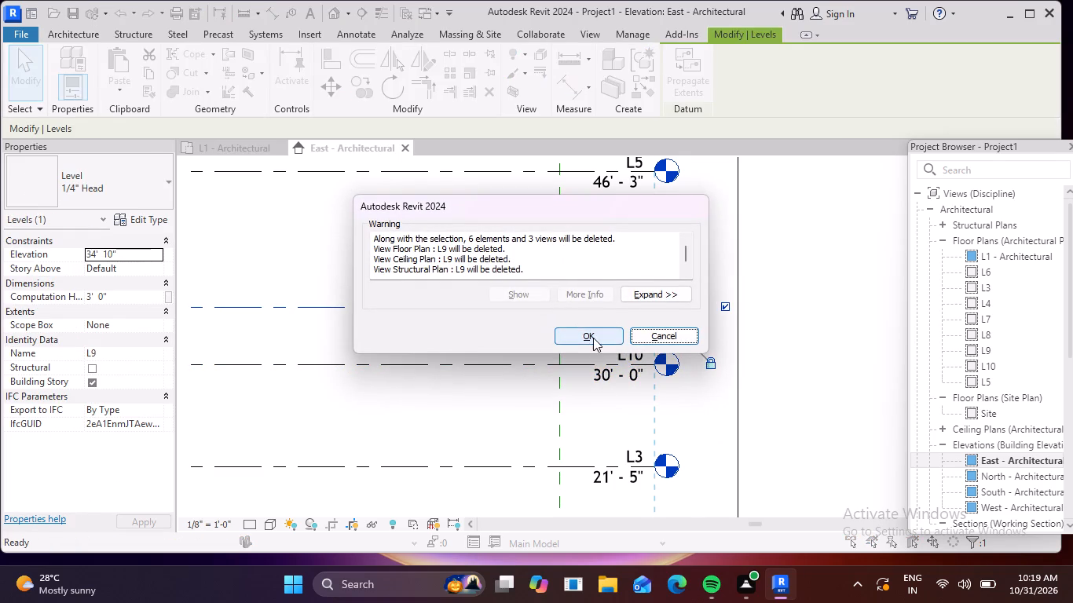
left_click(593, 338)
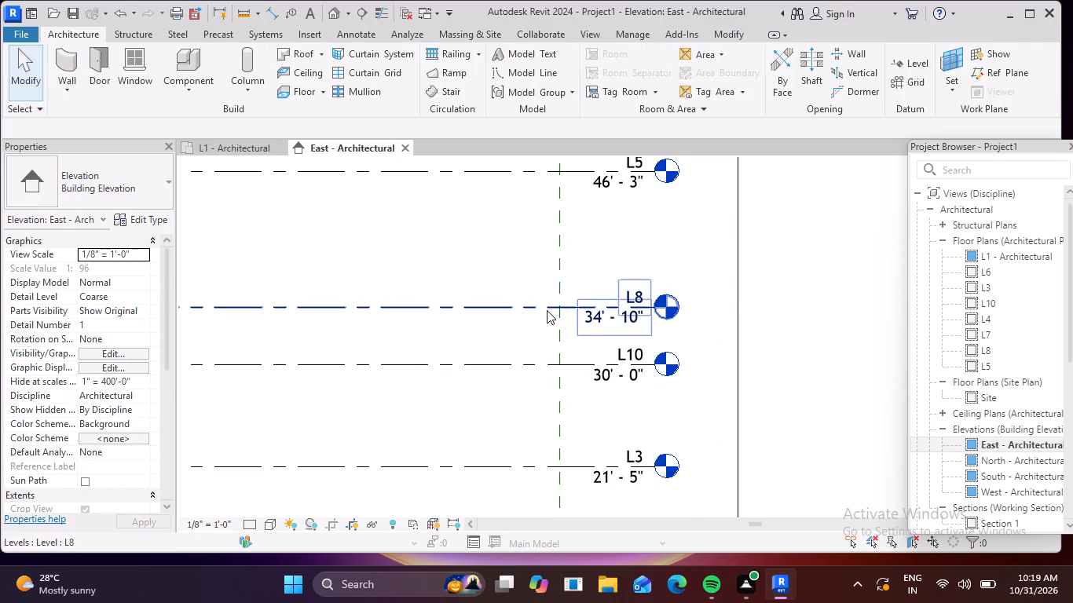
left_click(547, 310)
key("Delete")
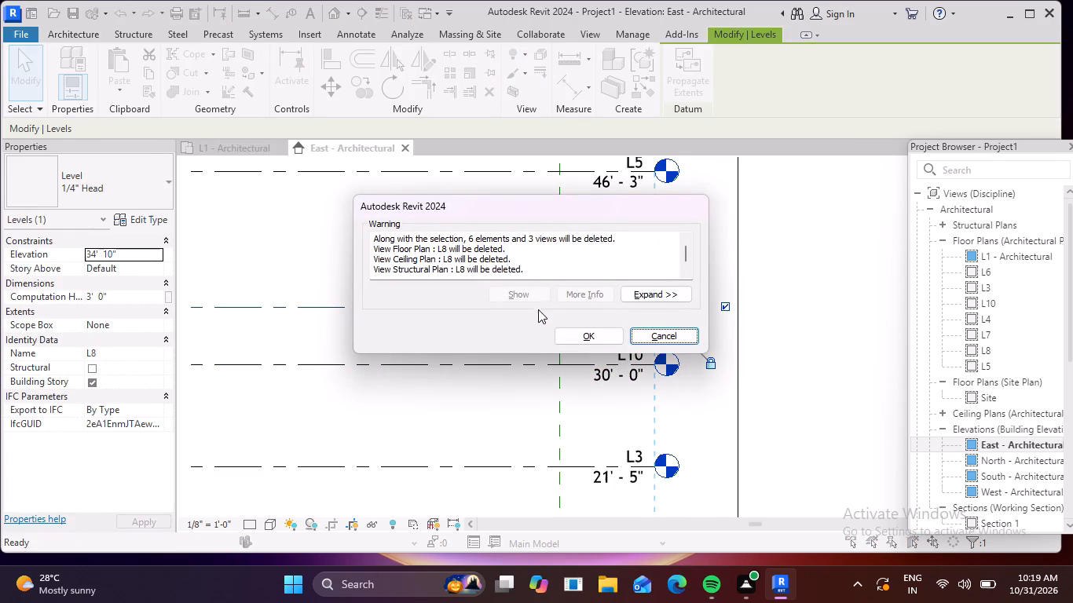
left_click(583, 335)
Delete the overlapping levels L7 and L4 at 34' 10" together with their associated views.
left_click(521, 310)
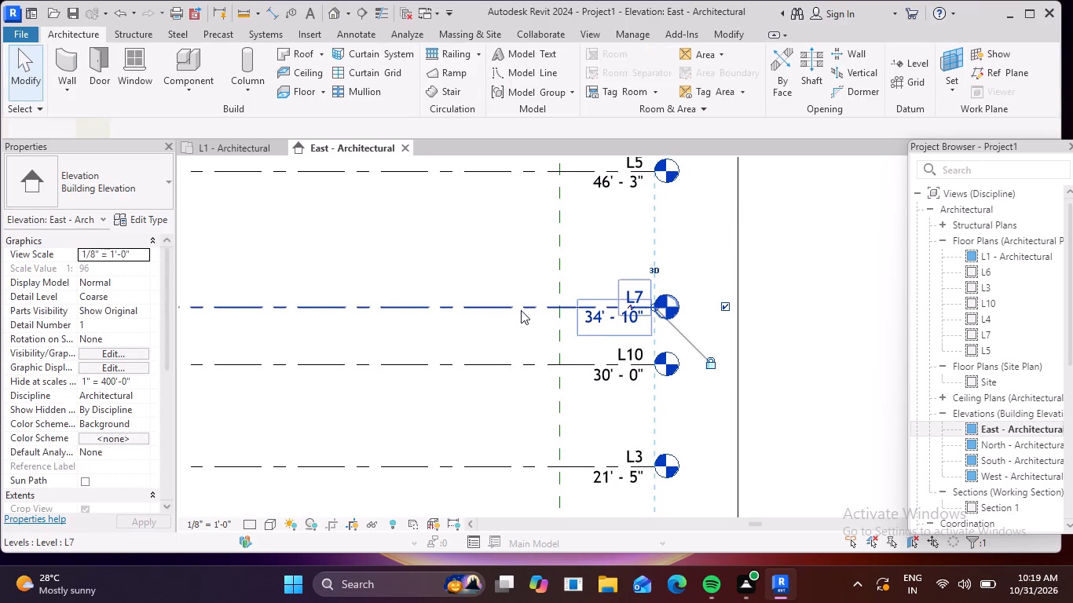
key("Delete")
left_click(588, 335)
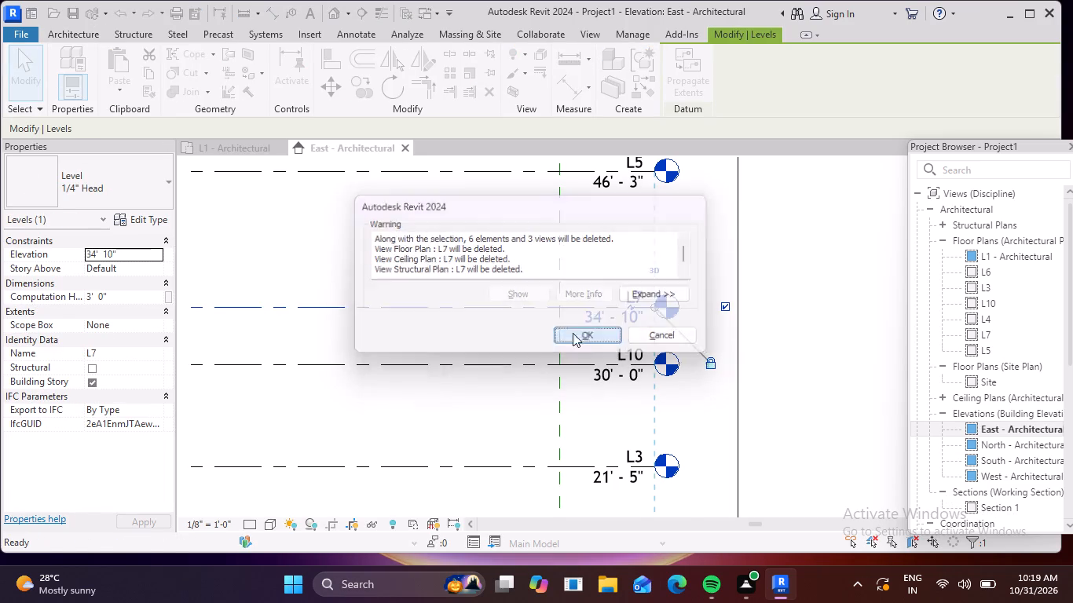
left_click(530, 321)
triple_click(508, 305)
key("Delete")
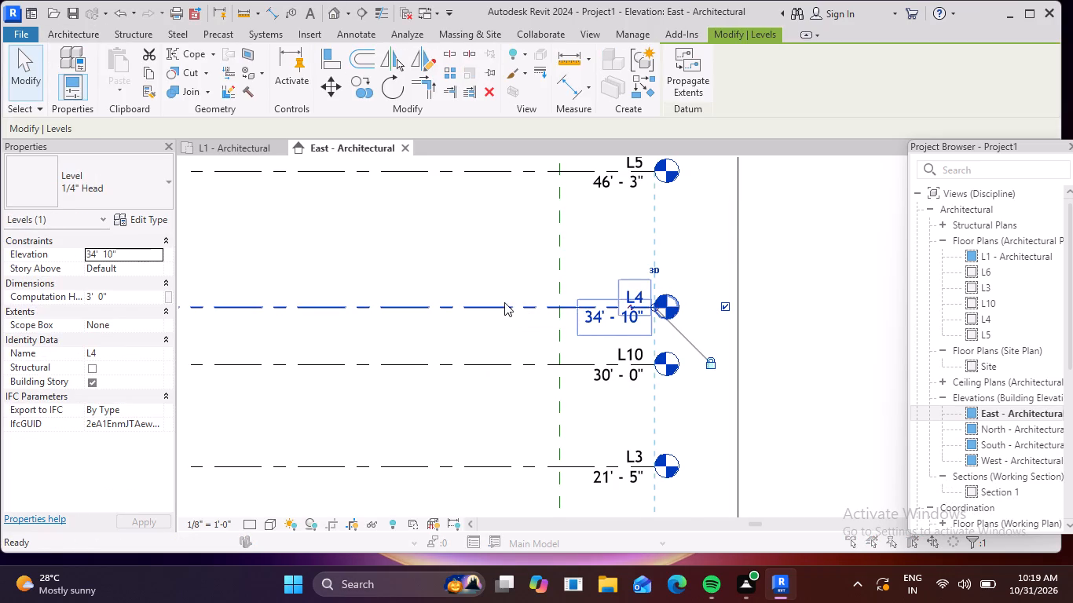
left_click(597, 334)
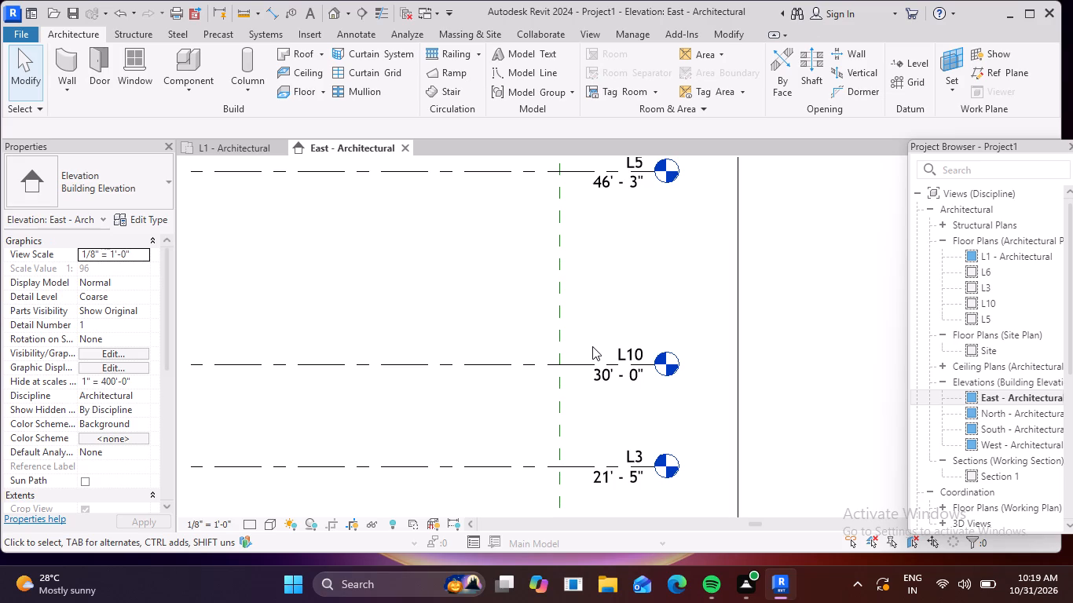
key("Escape")
Set the elevation of level L10 to 24' 5" in the east elevation.
scroll(646, 367, "down", 4)
scroll(646, 413, "up", 4)
scroll(634, 321, "up", 2)
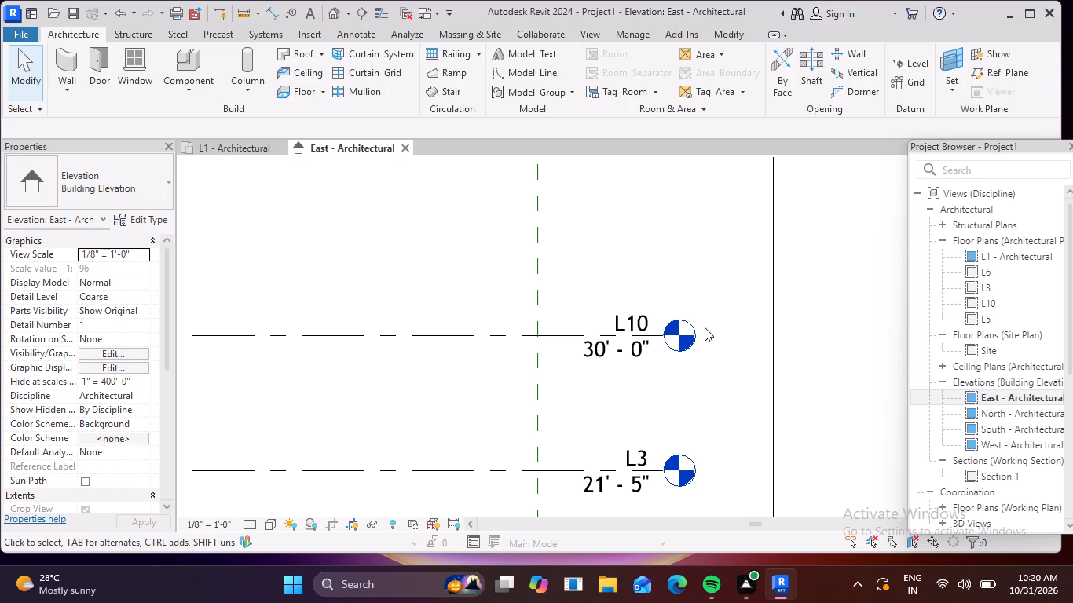
scroll(635, 366, "up", 1)
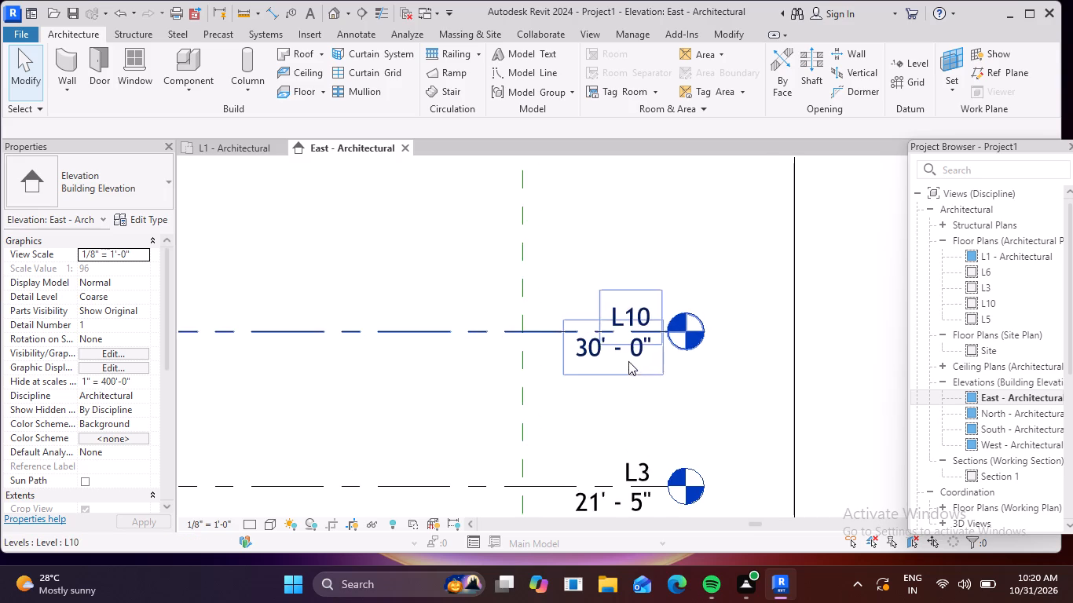
scroll(620, 353, "up", 1)
double_click(592, 354)
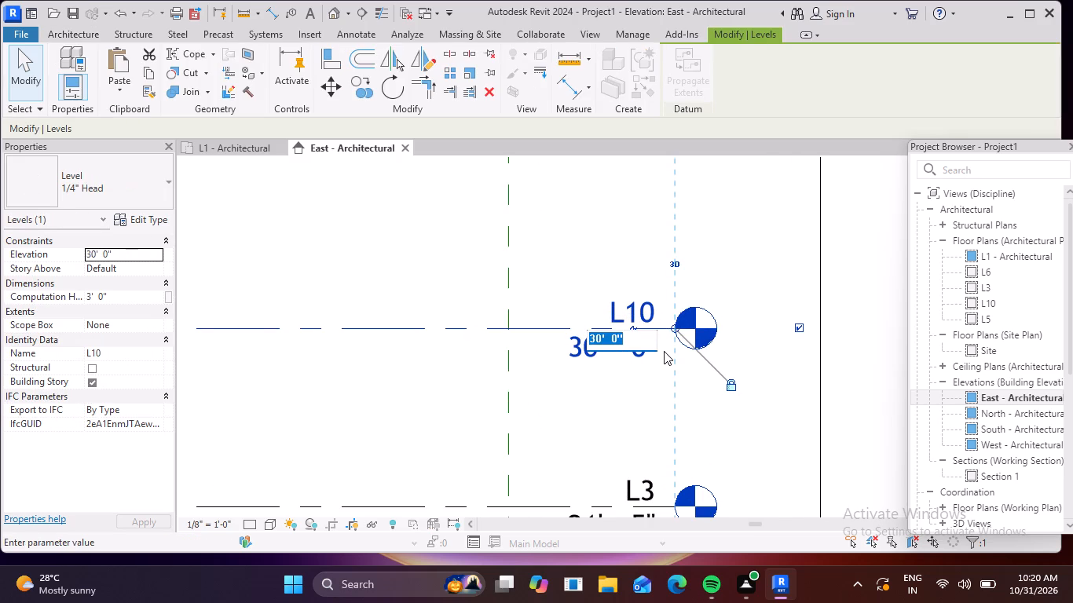
key("BackSpace")
key("2")
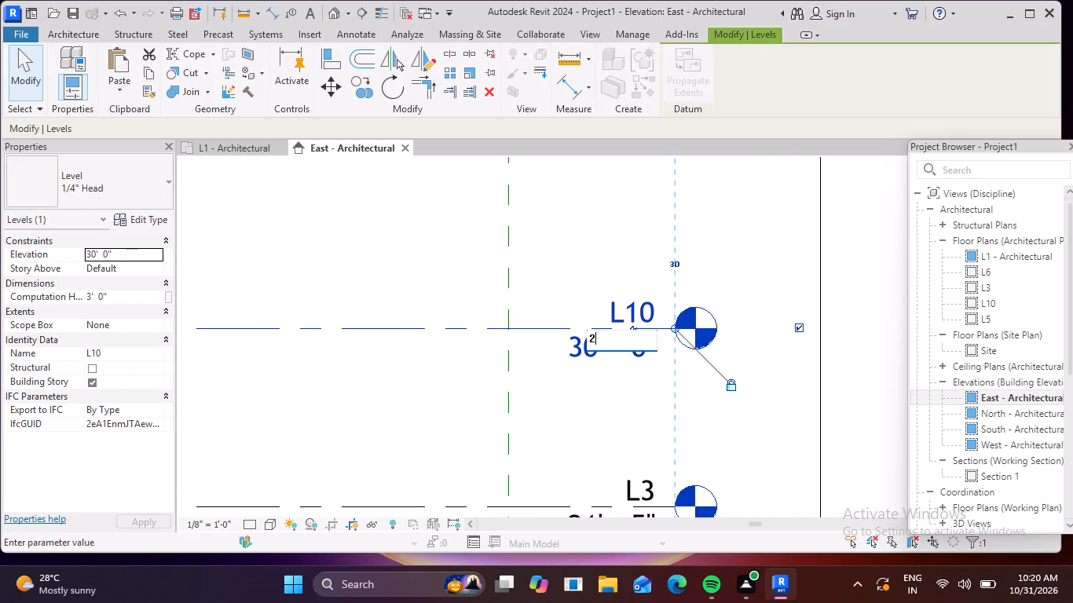
type("4'")
type("5\"")
key("Return")
Rename level L10 as parapet, including its corresponding views.
scroll(650, 349, "down", 2)
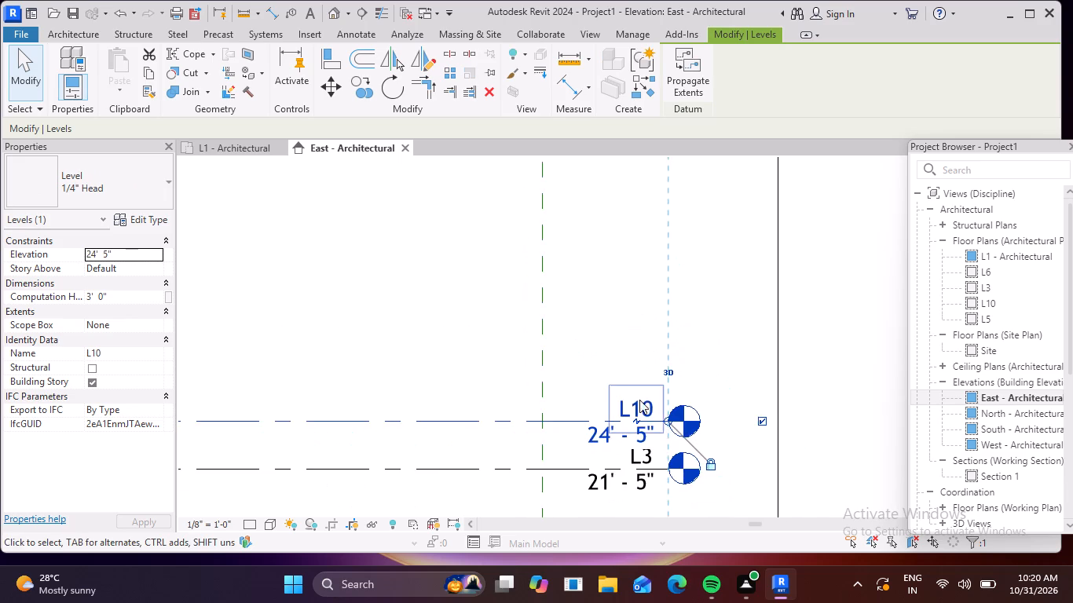
middle_click_drag(639, 400, 628, 307)
key("Escape")
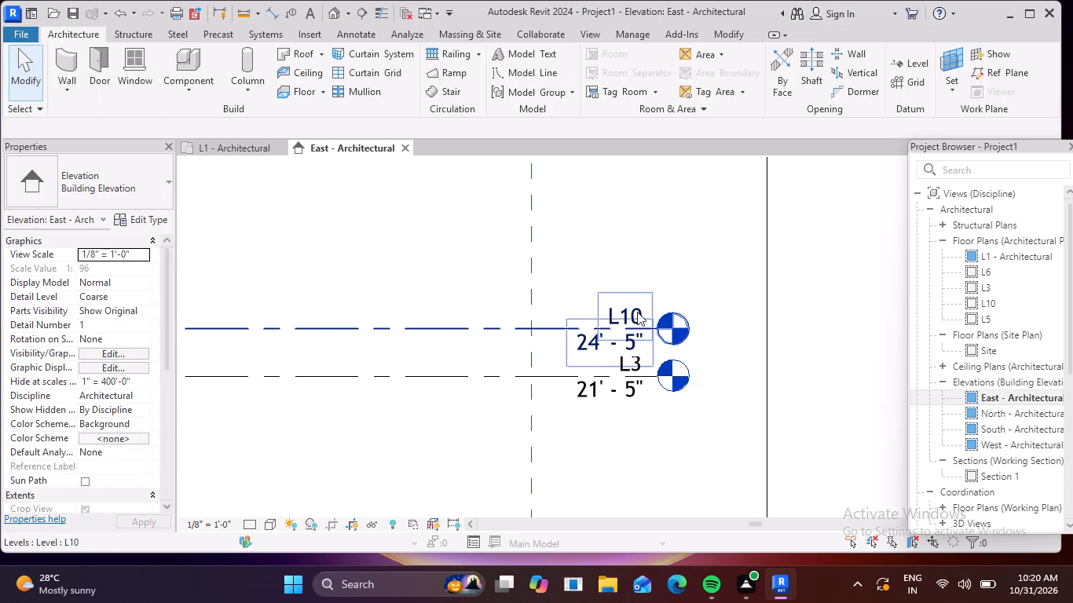
double_click(637, 312)
key("BackSpace")
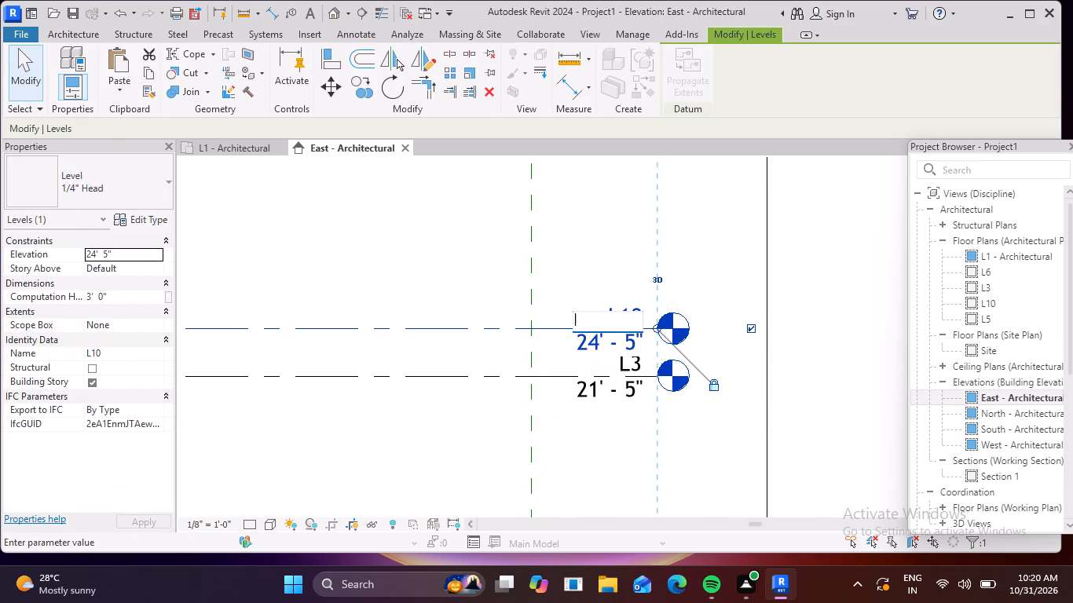
type("para")
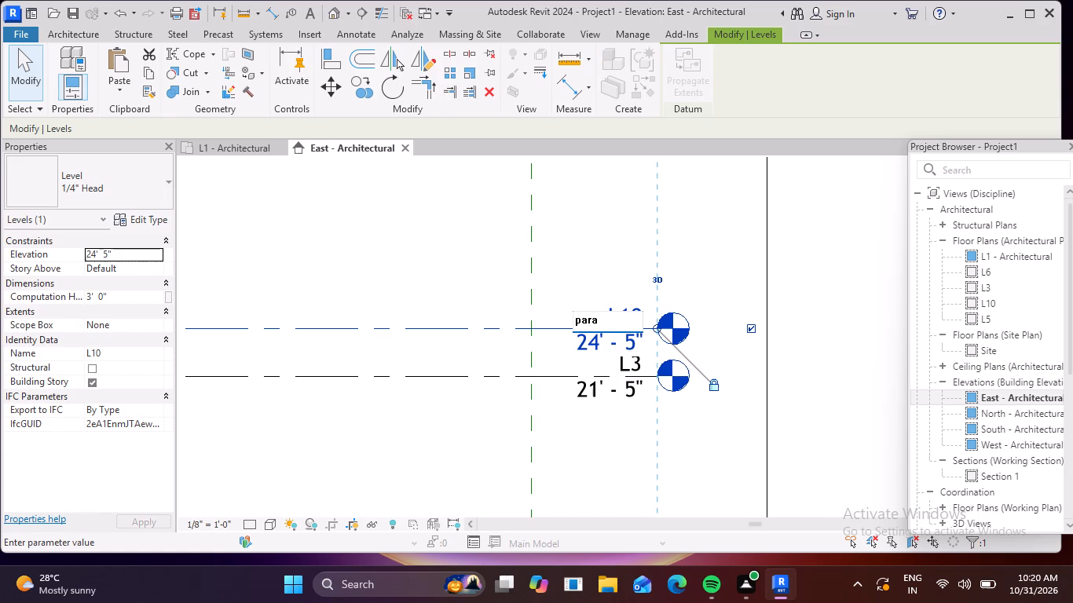
type("pet")
left_click(420, 265)
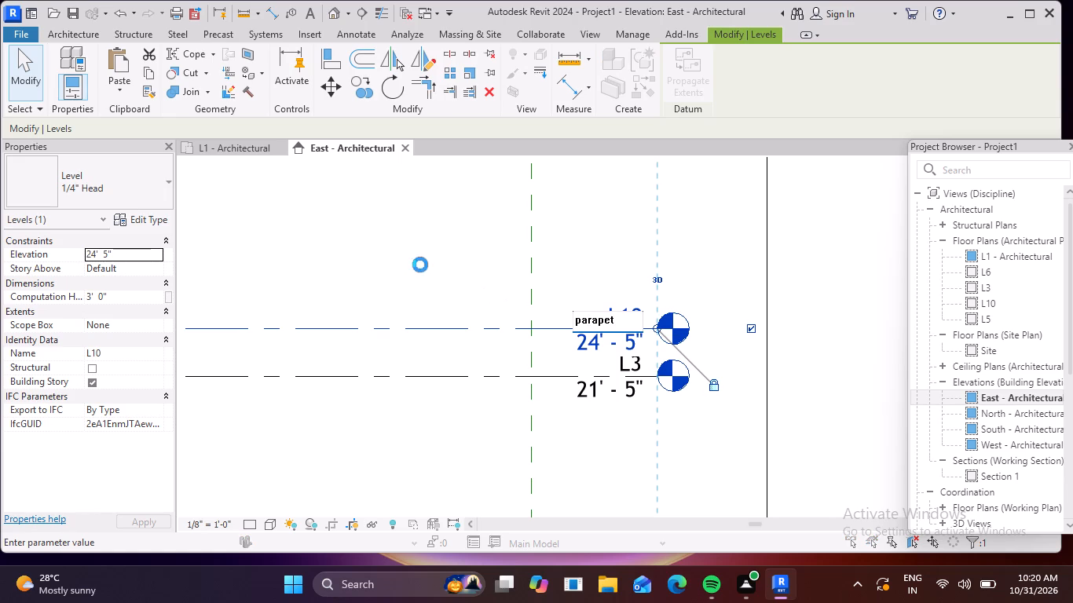
left_click(613, 287)
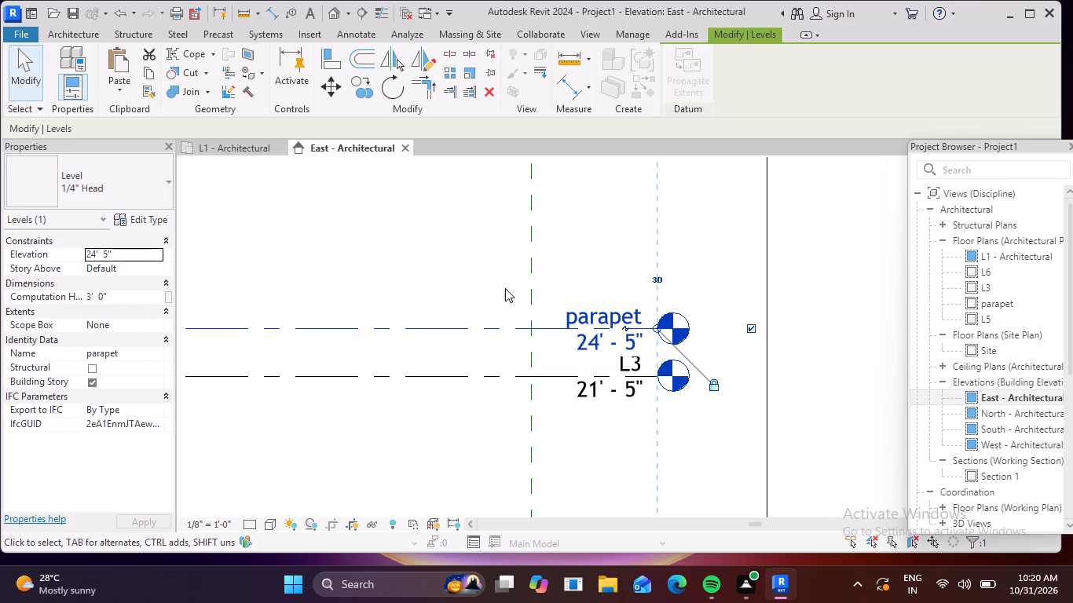
scroll(487, 271, "down", 2)
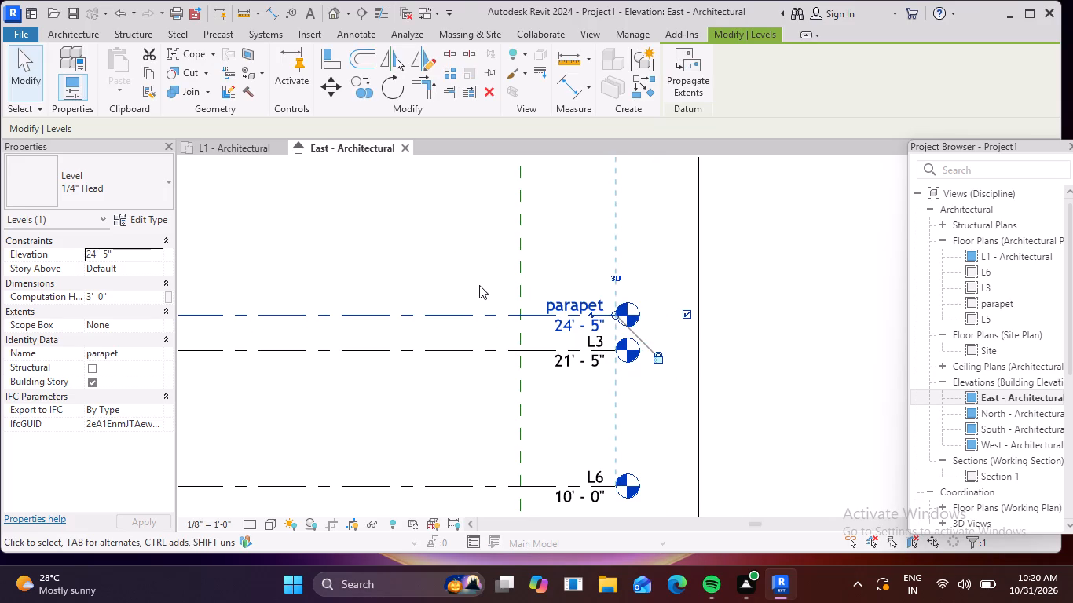
key("Escape")
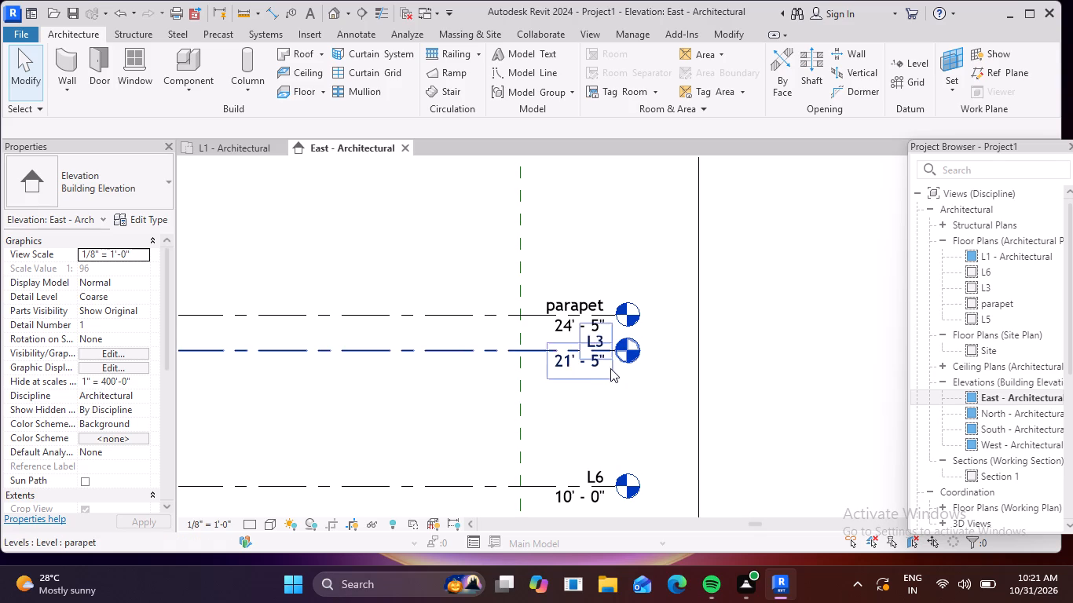
Add an elbow to level L3 so its head is offset below the parapet level's head.
left_click(614, 347)
left_click(606, 348)
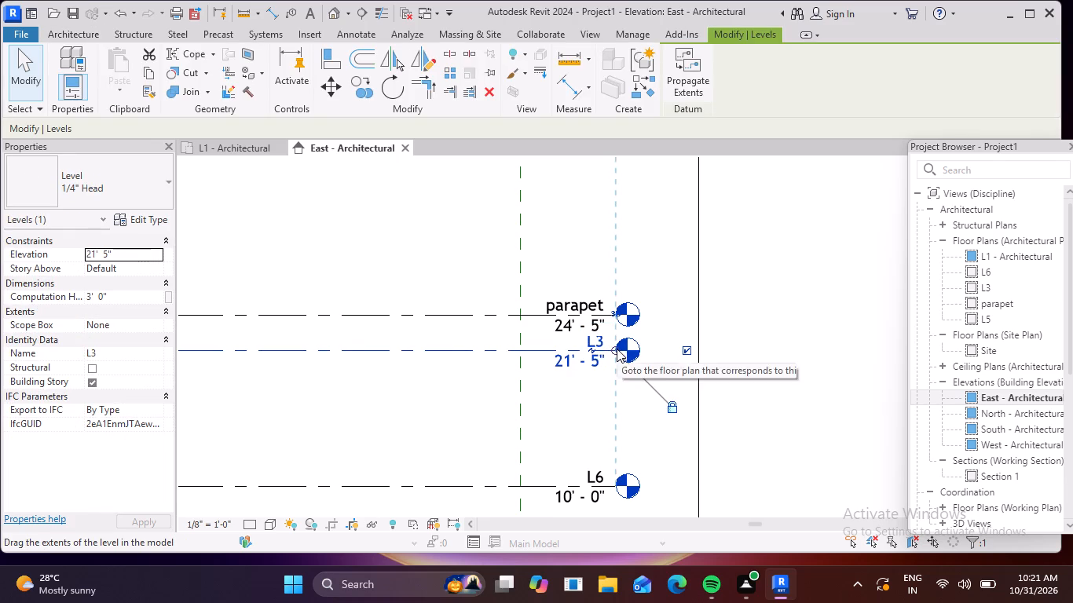
left_click(617, 349)
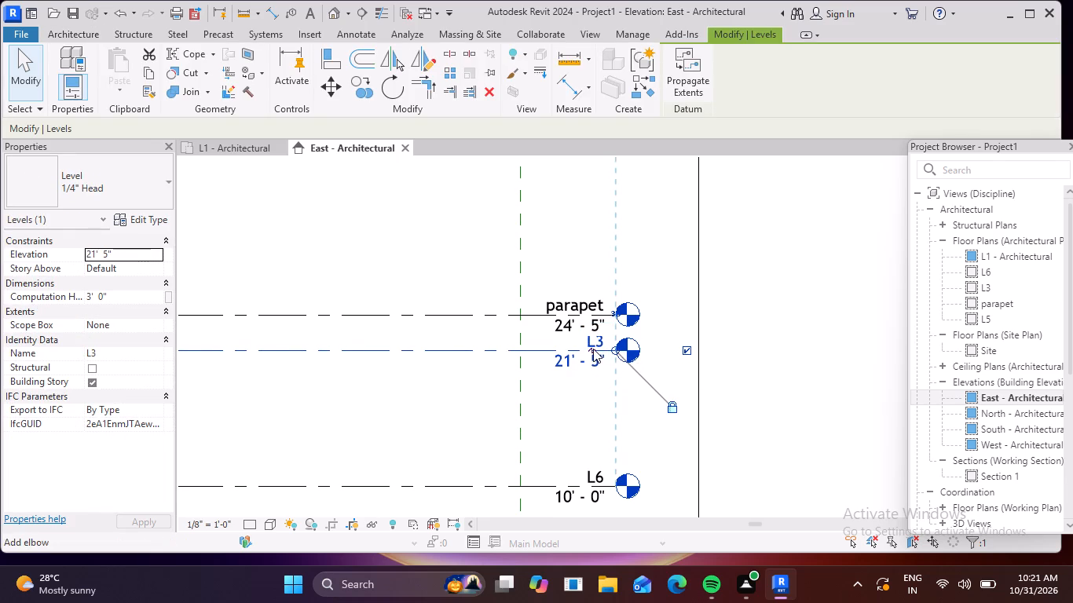
left_click(593, 349)
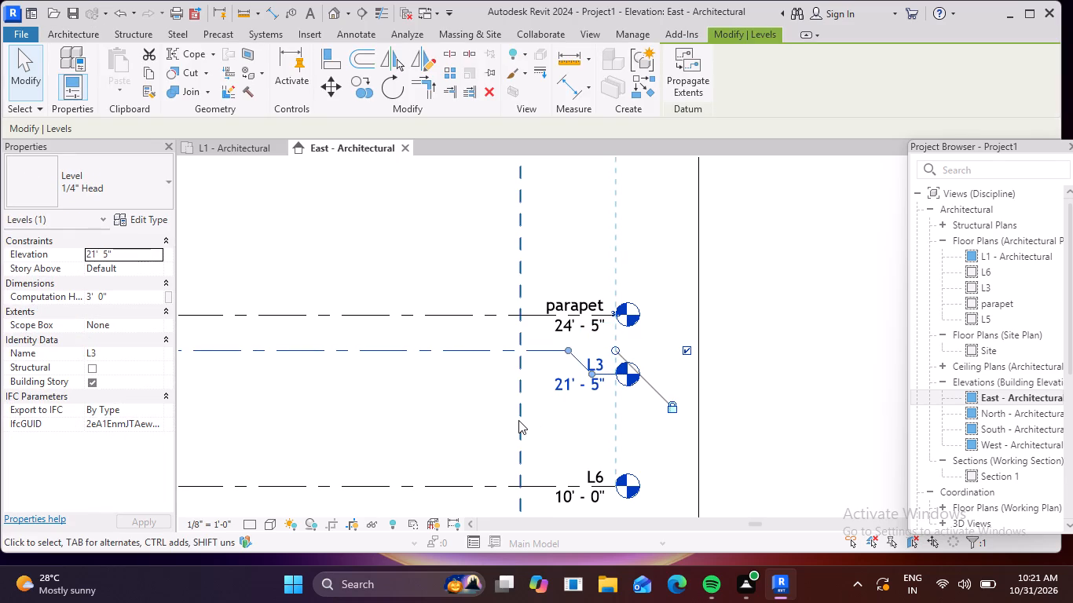
key("Escape")
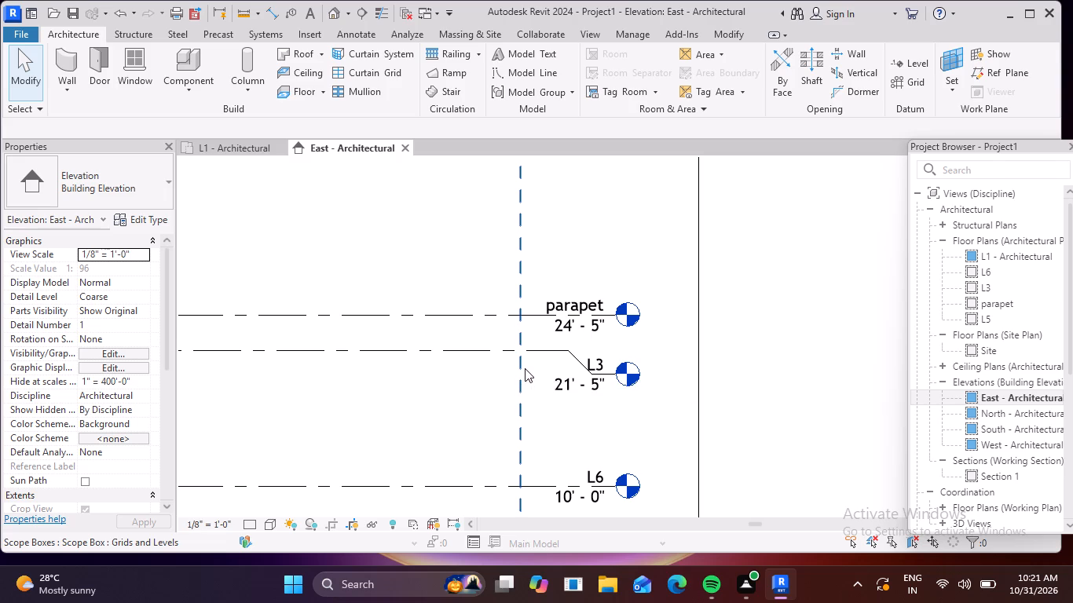
Set the elevation of level L5 to 33' 5" in the east elevation.
scroll(580, 333, "up", 2)
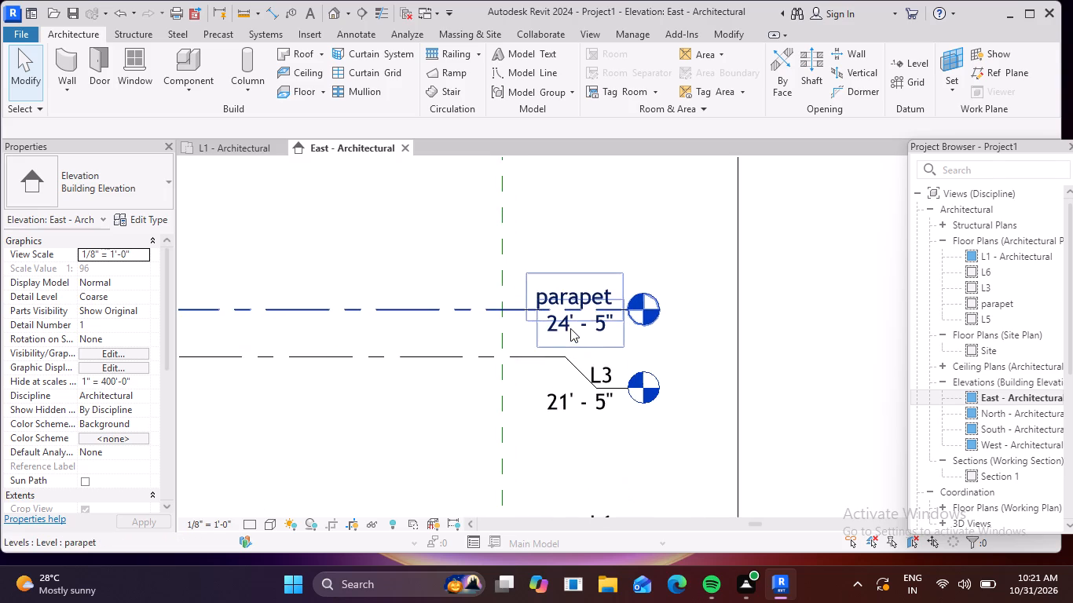
scroll(569, 325, "down", 5)
middle_click_drag(616, 283, 632, 386)
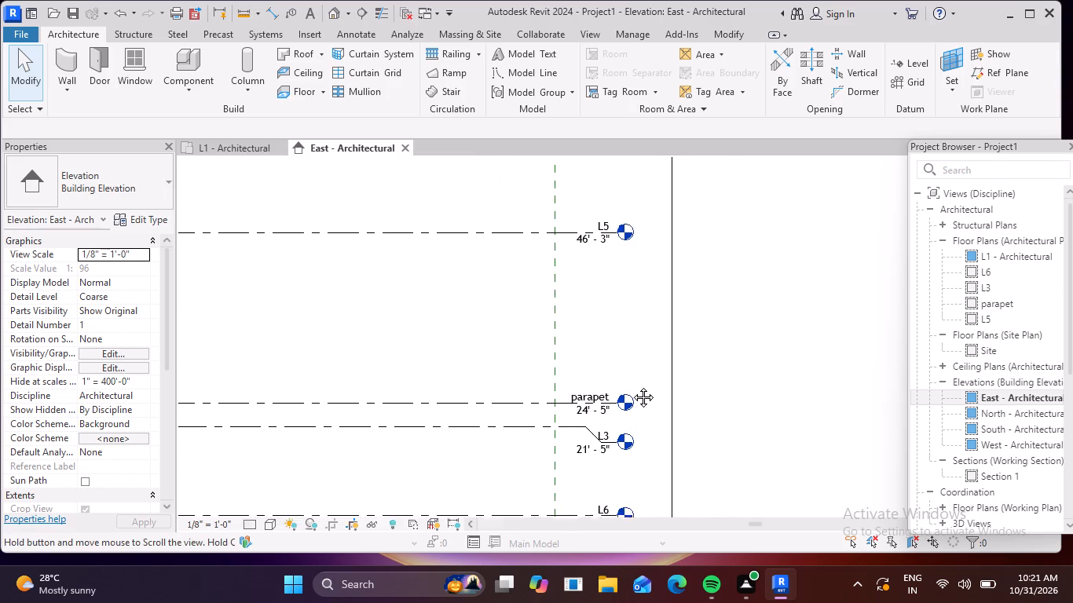
middle_click_drag(632, 386, 629, 390)
scroll(569, 250, "up", 3)
double_click(609, 261)
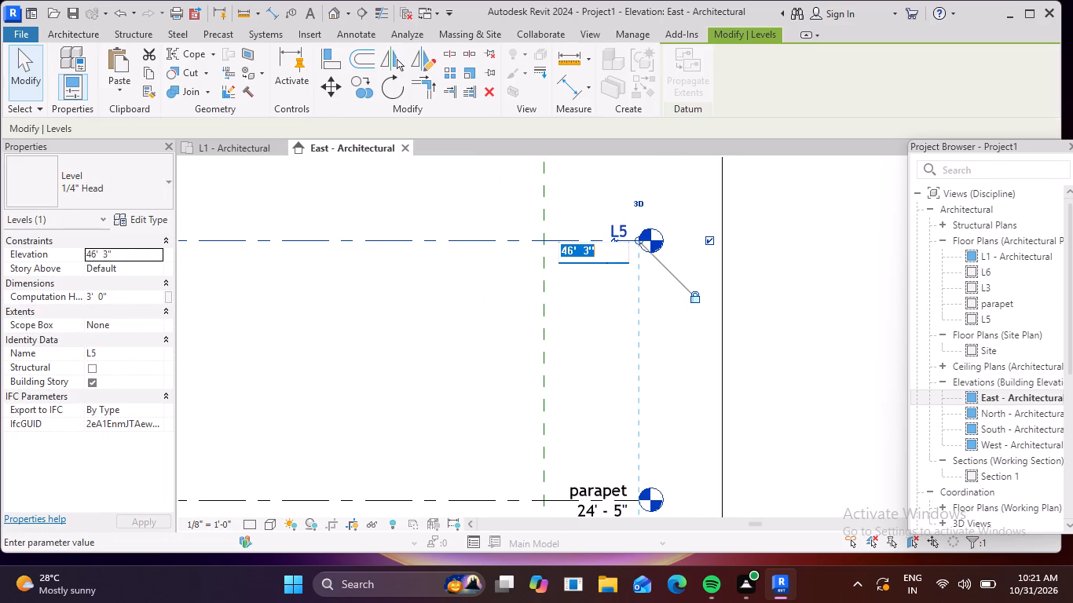
key("BackSpace")
type("33")
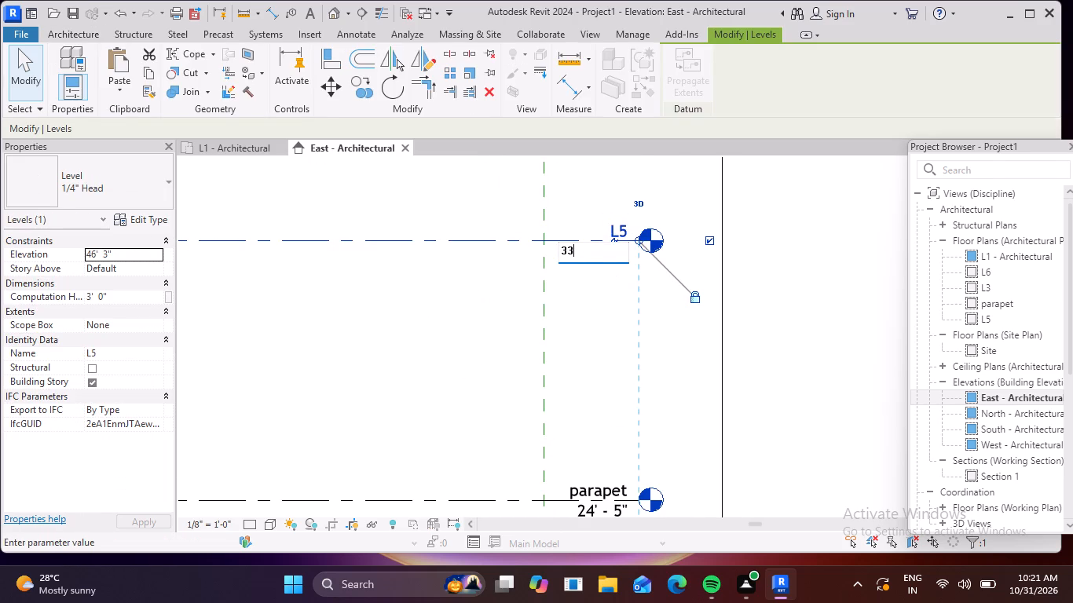
key("apostrophe")
type("5\"")
key("Return")
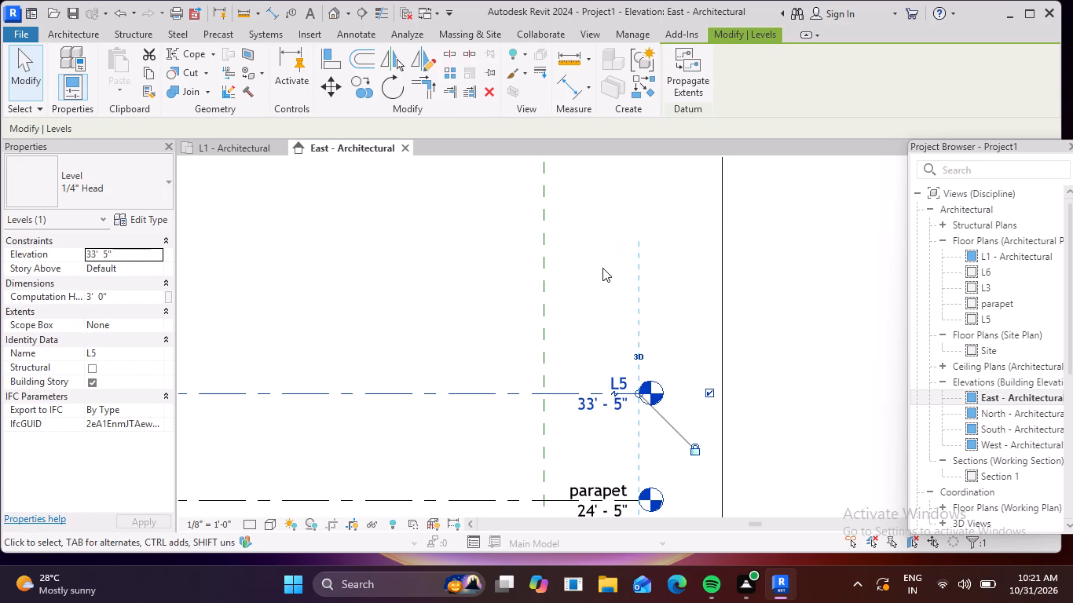
left_click(602, 268)
key("Escape")
Rename the 10' 0" level L6 as L2, including its corresponding views.
scroll(598, 279, "down", 9)
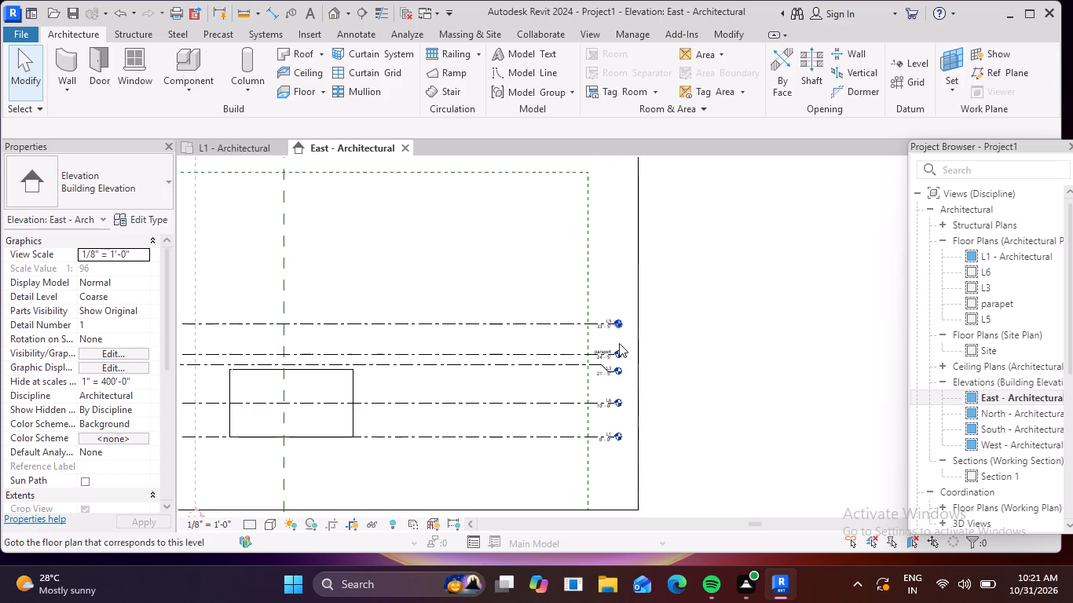
scroll(614, 437, "up", 10)
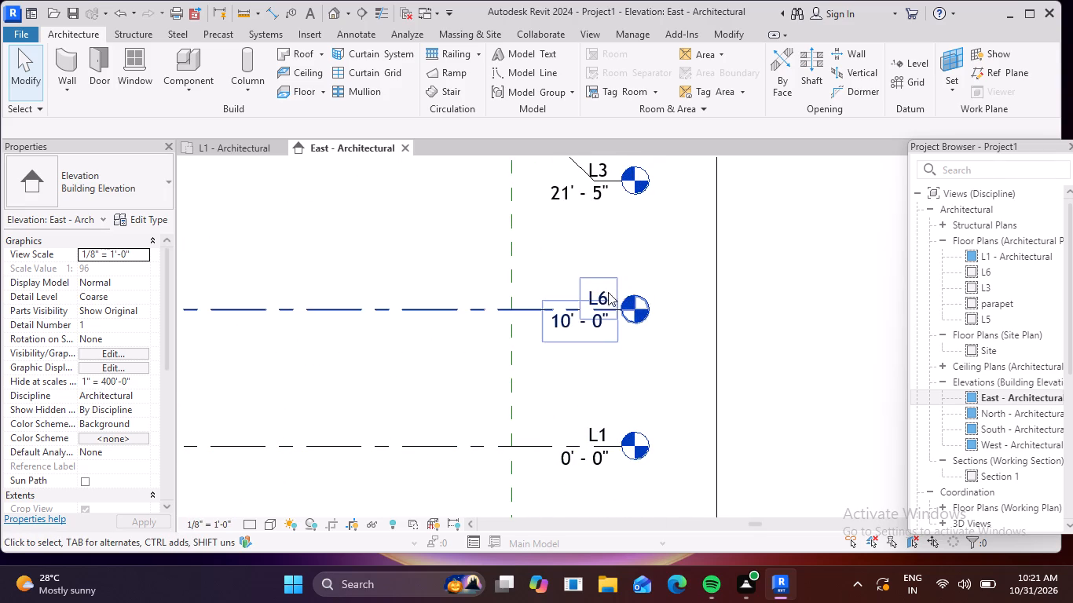
double_click(599, 291)
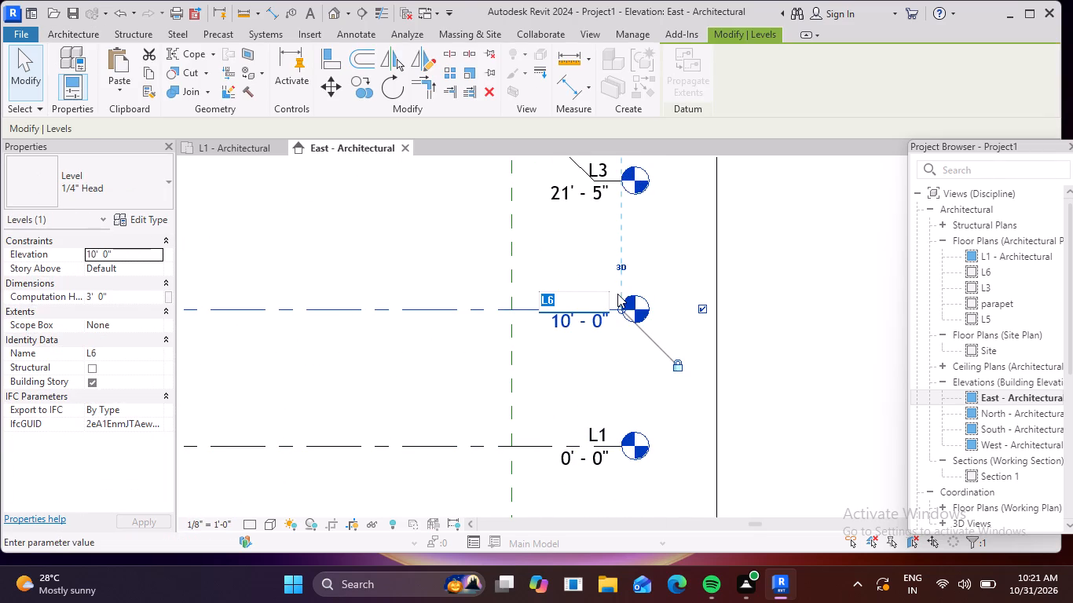
key("BackSpace")
key("l")
key("BackSpace")
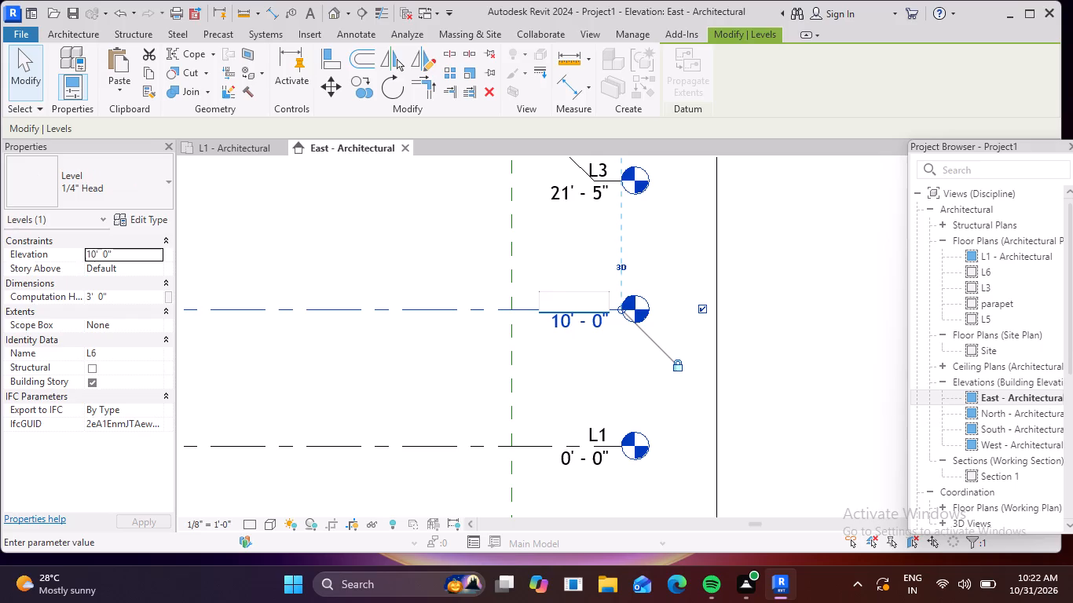
type("L2")
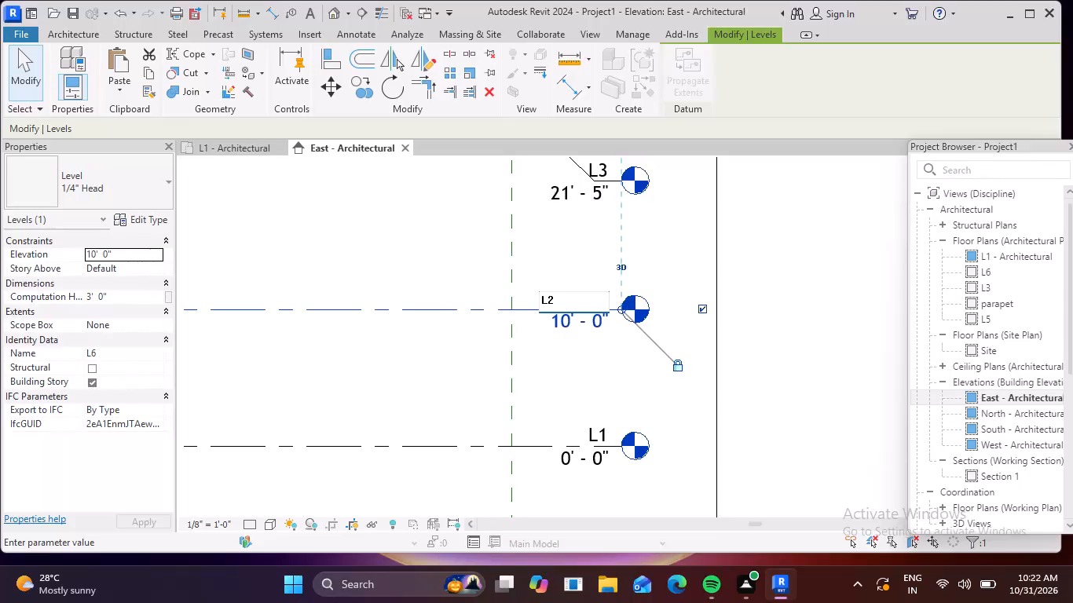
left_click(444, 252)
left_click(591, 290)
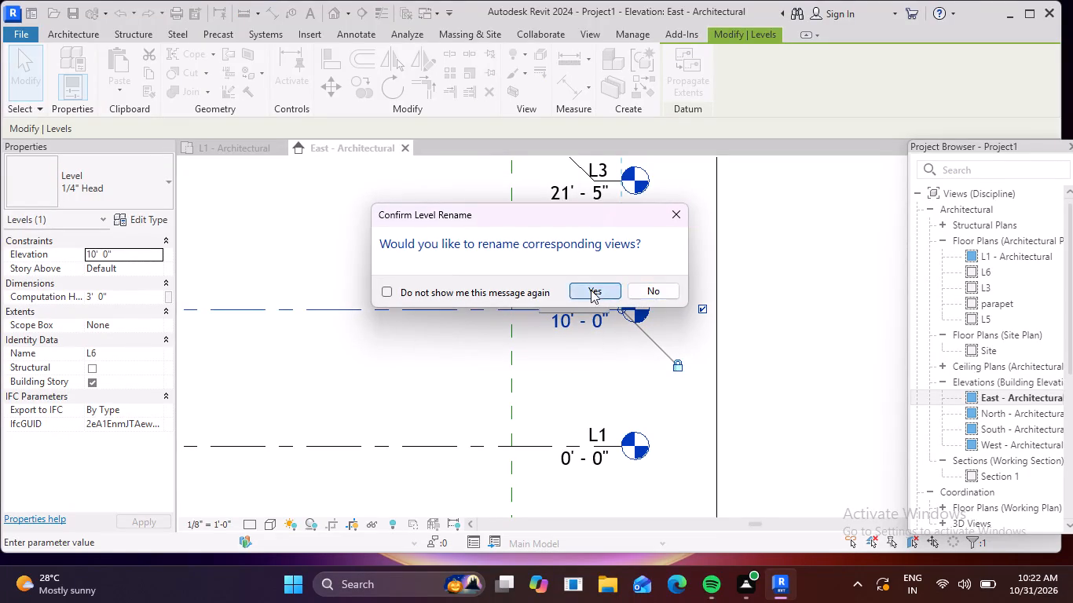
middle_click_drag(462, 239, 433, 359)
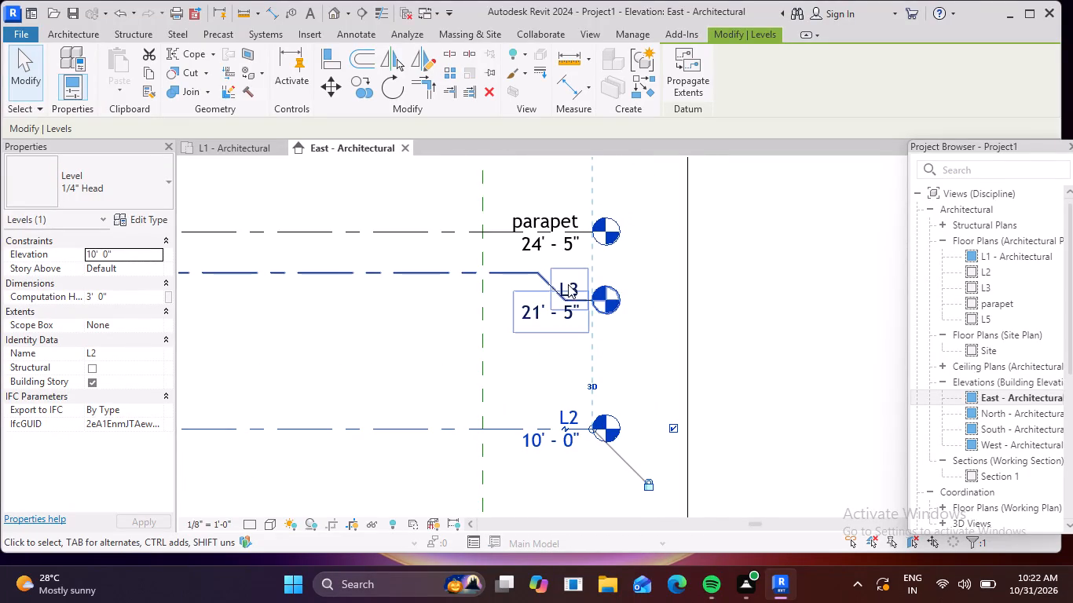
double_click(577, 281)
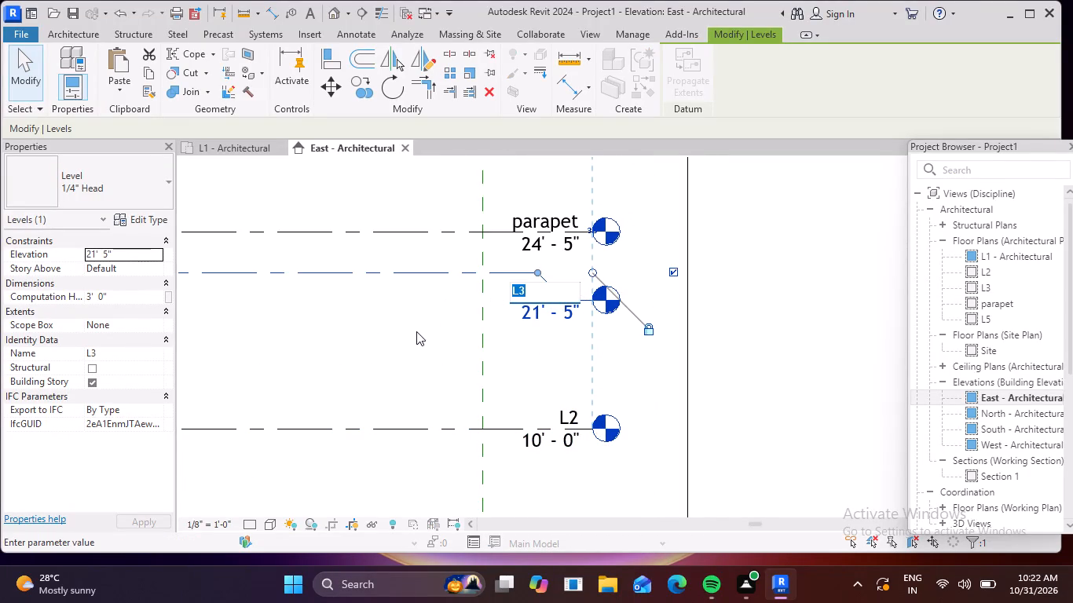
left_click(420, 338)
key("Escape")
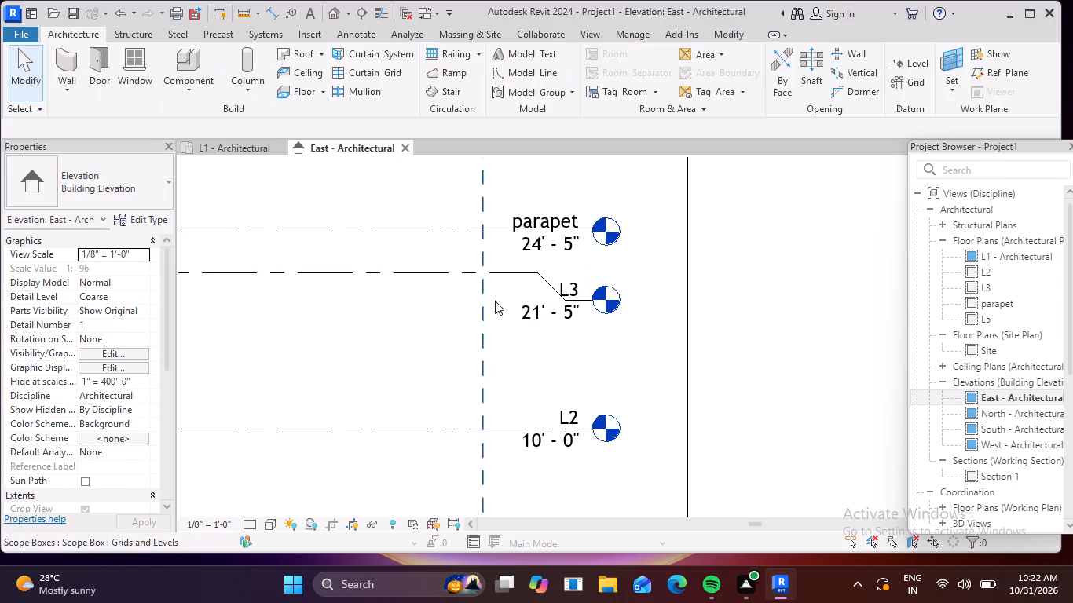
Draw a new level above L5 at about 36' 11", with both ends aligned to the existing levels.
middle_click_drag(502, 195, 507, 380)
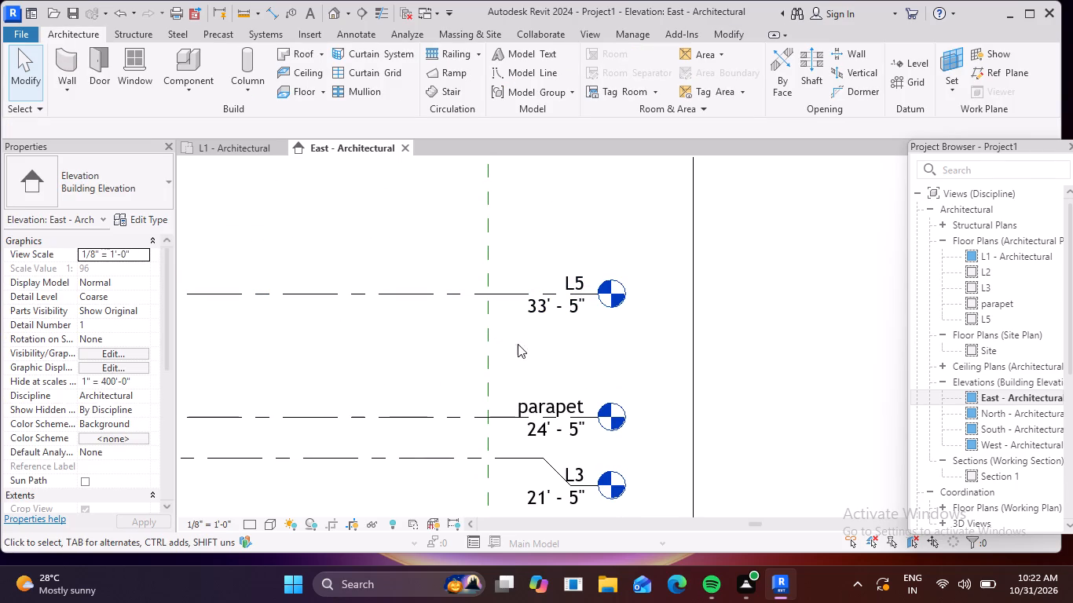
scroll(455, 254, "down", 4)
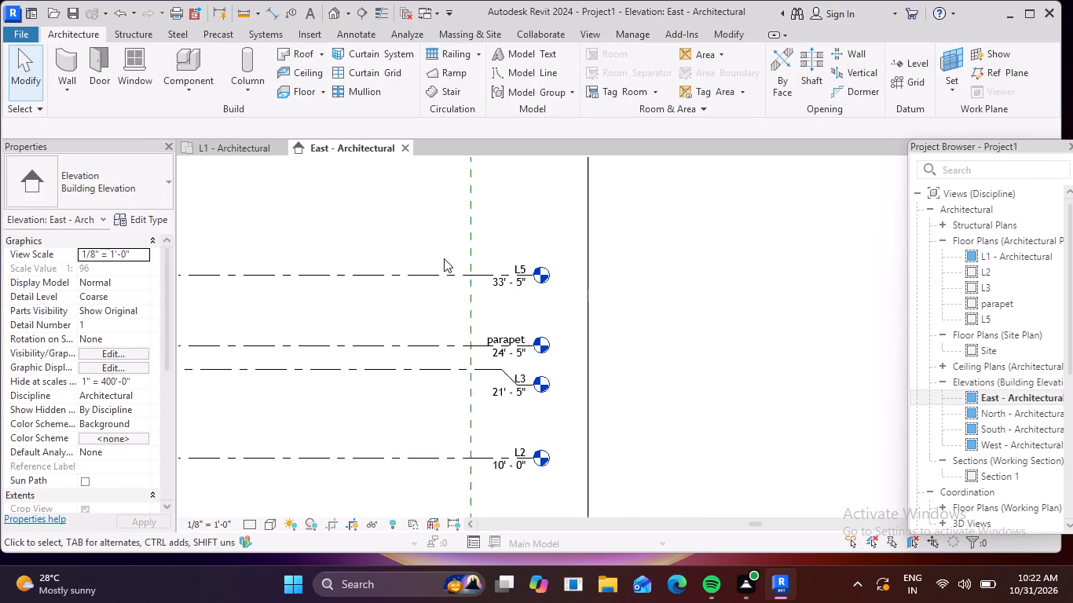
scroll(524, 276, "up", 3)
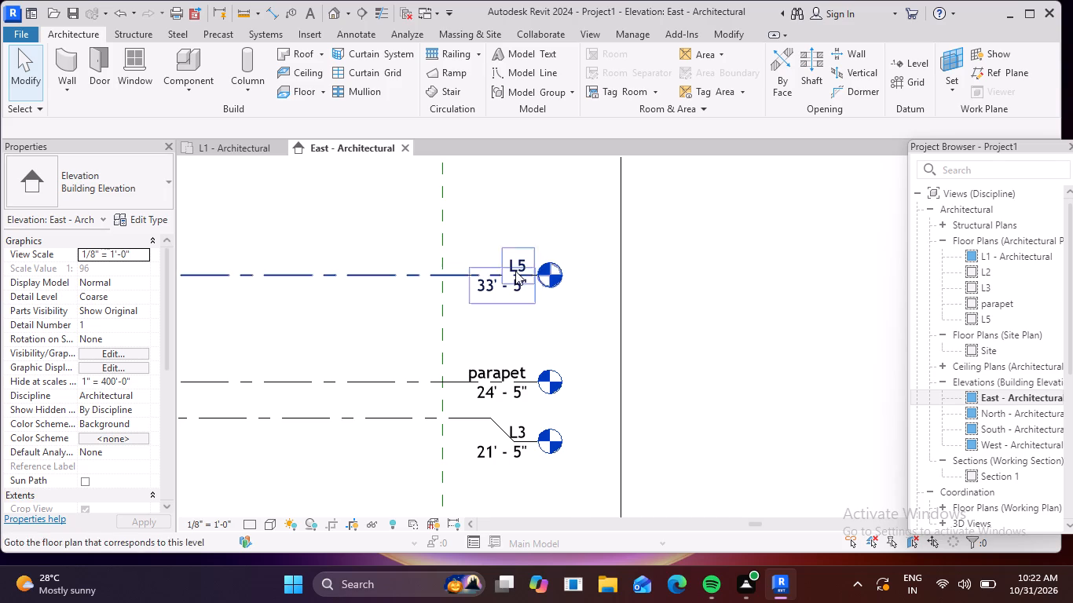
left_click(911, 67)
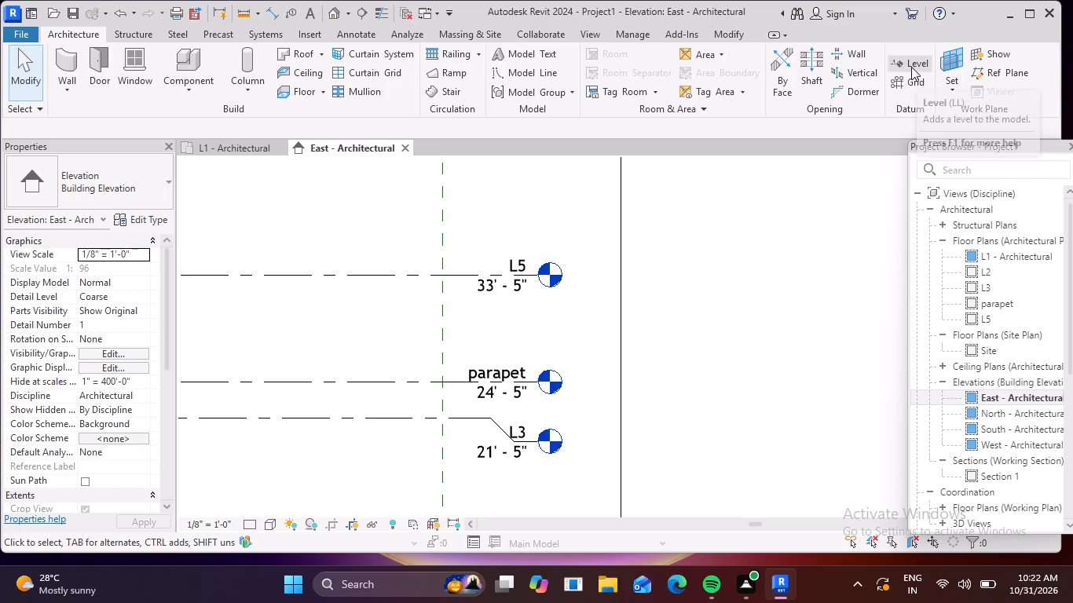
scroll(493, 281, "down", 2)
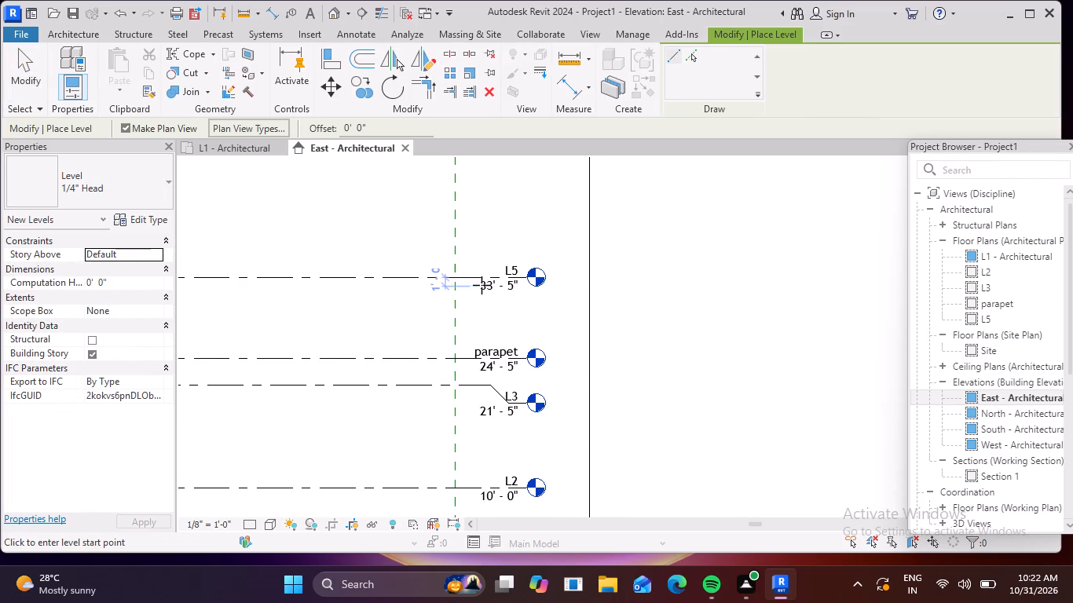
scroll(482, 285, "down", 8)
middle_click_drag(426, 299, 790, 296)
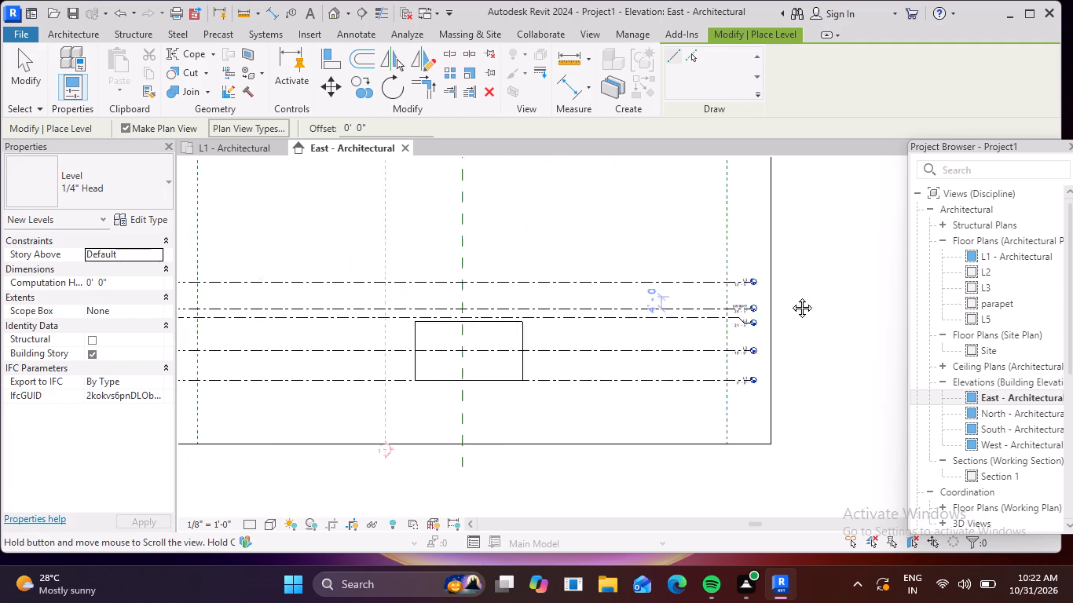
middle_click_drag(790, 296, 979, 292)
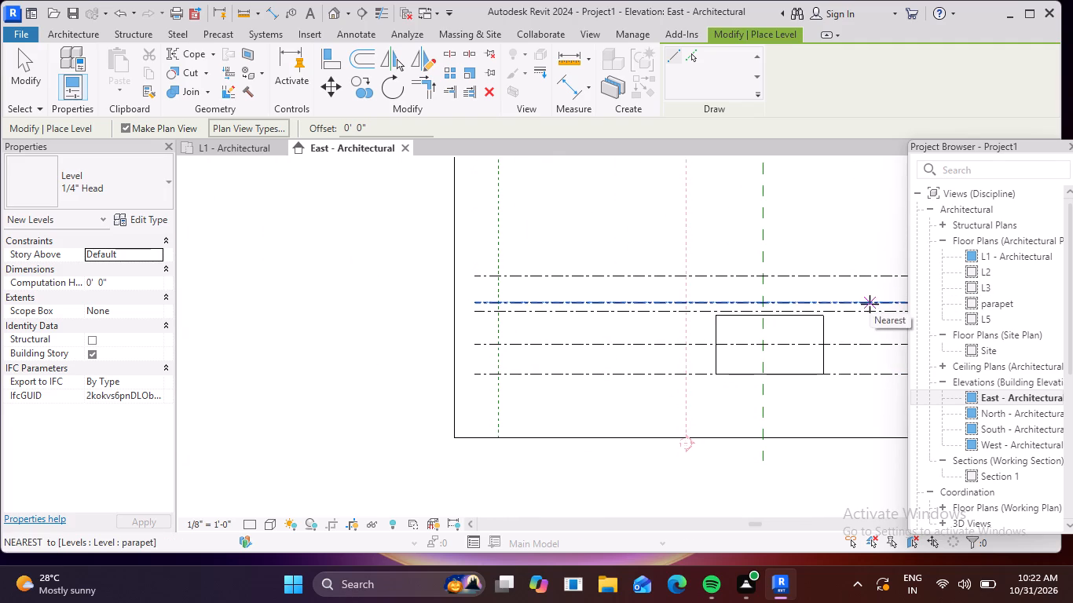
scroll(460, 294, "up", 4)
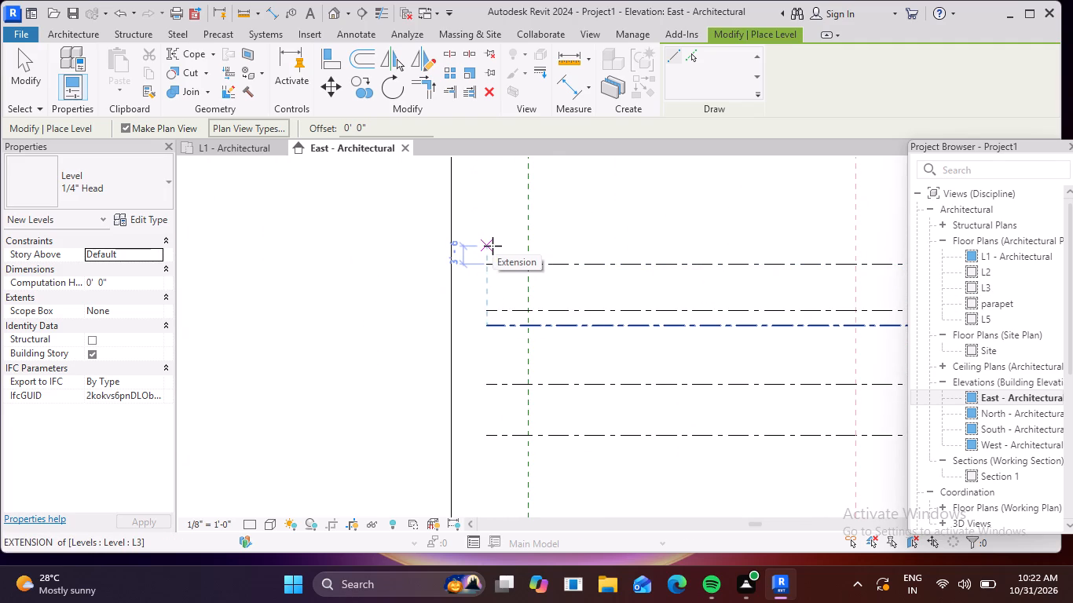
left_click(493, 246)
scroll(657, 234, "down", 3)
middle_click_drag(657, 237, 364, 239)
scroll(446, 236, "down", 3)
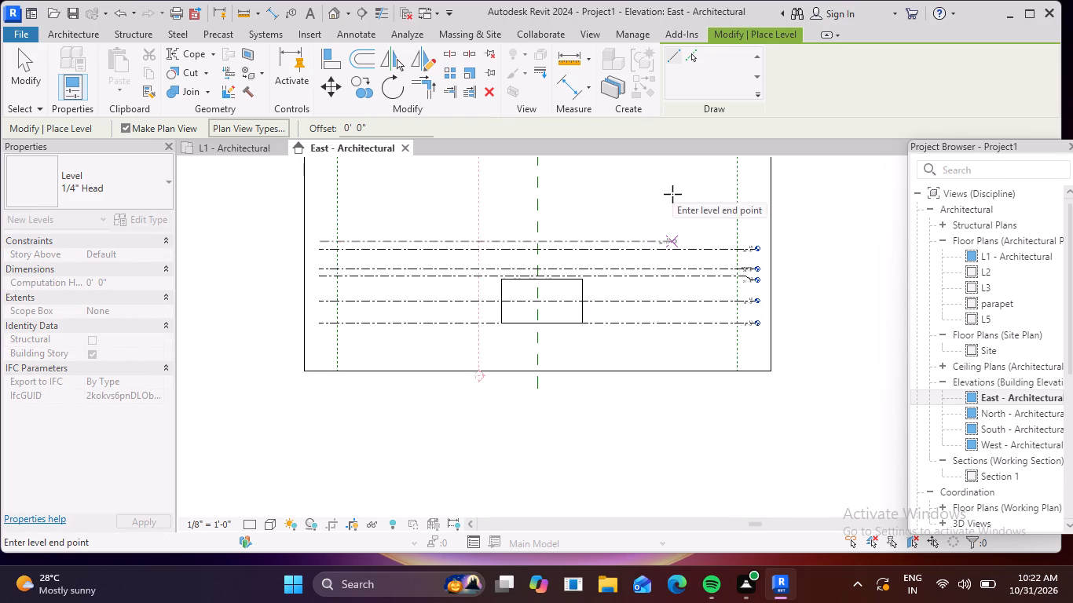
middle_click_drag(669, 193, 538, 188)
scroll(624, 224, "up", 5)
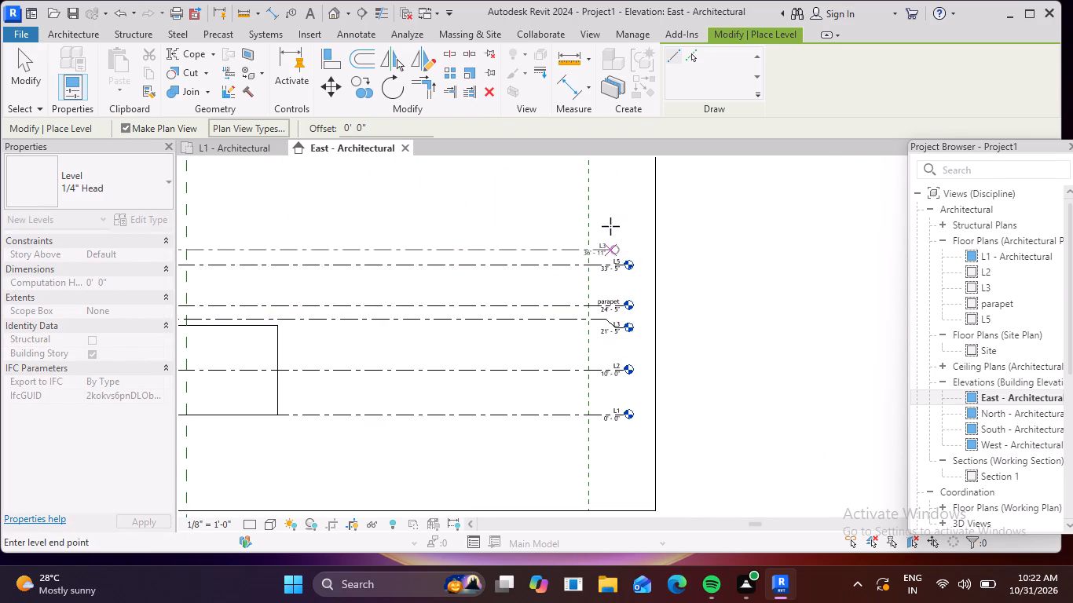
scroll(621, 226, "up", 1)
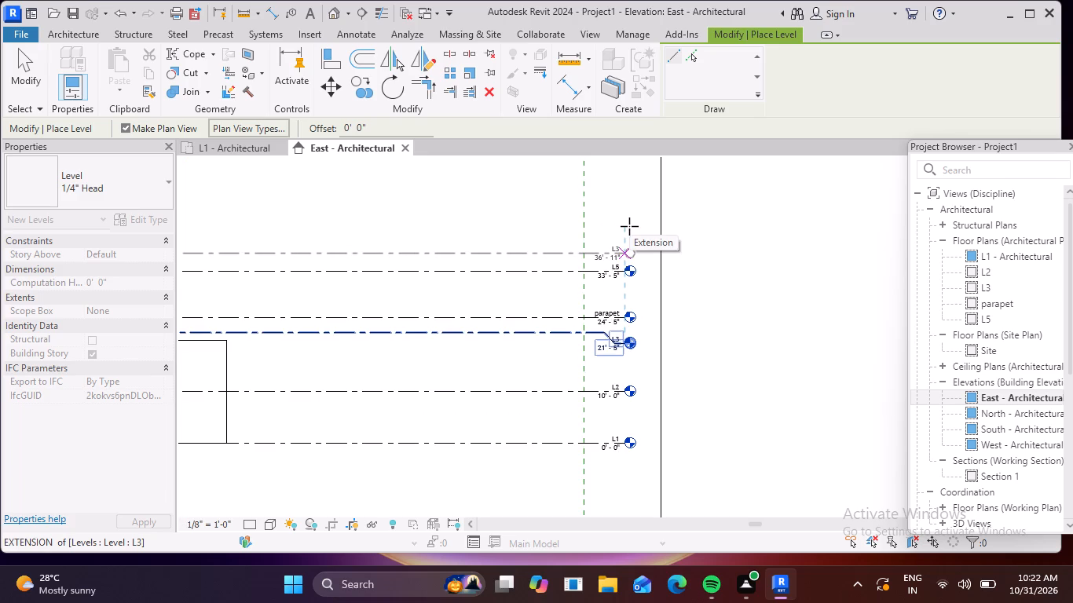
left_click(629, 226)
key("Escape")
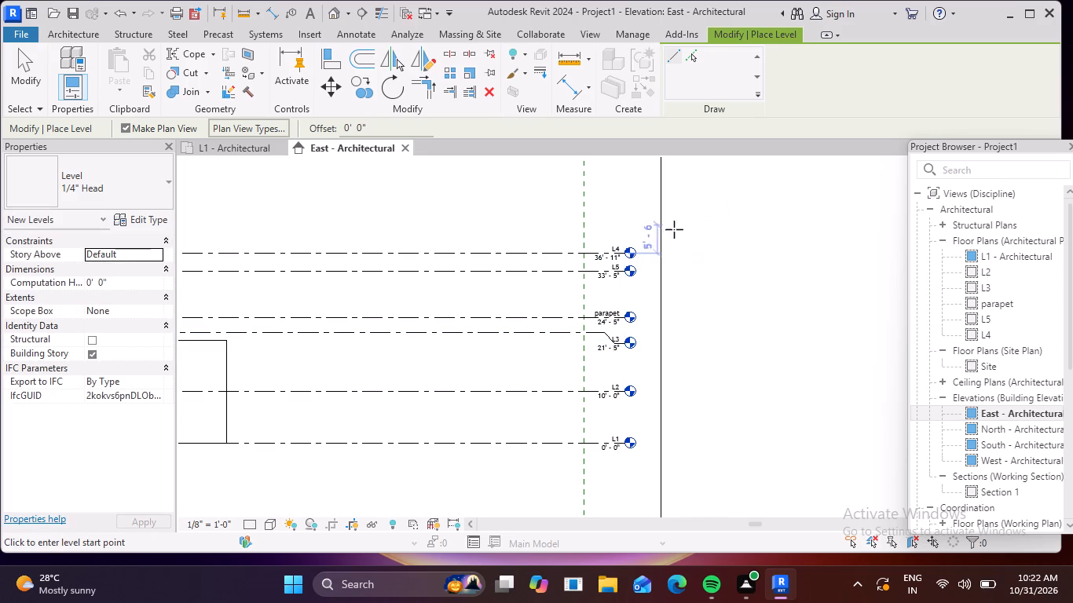
key("Escape")
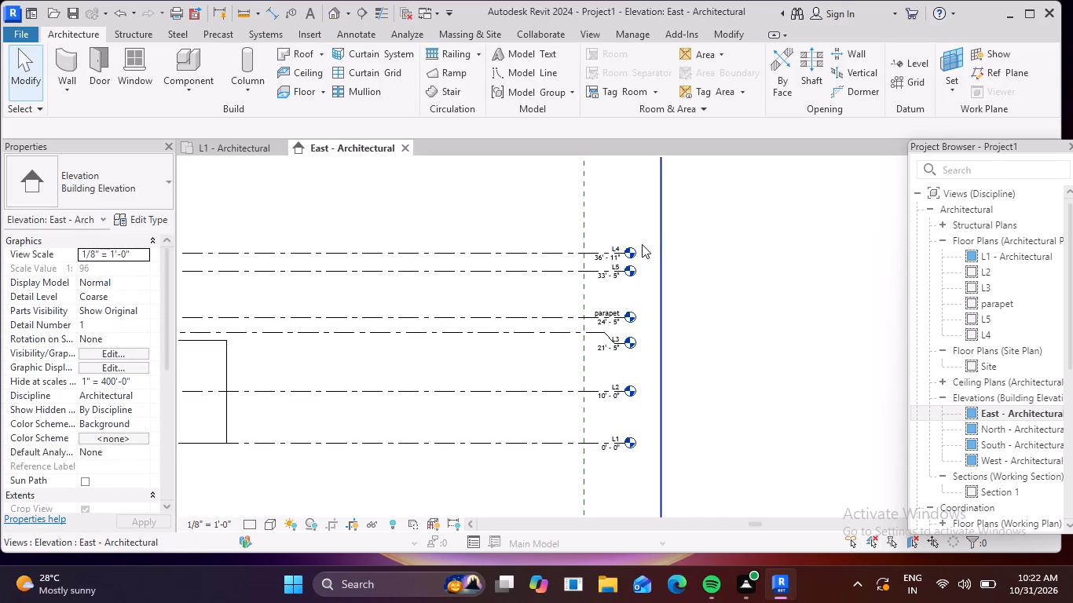
Set the elevation of the new level above L5 to 36' 5".
scroll(613, 265, "up", 5)
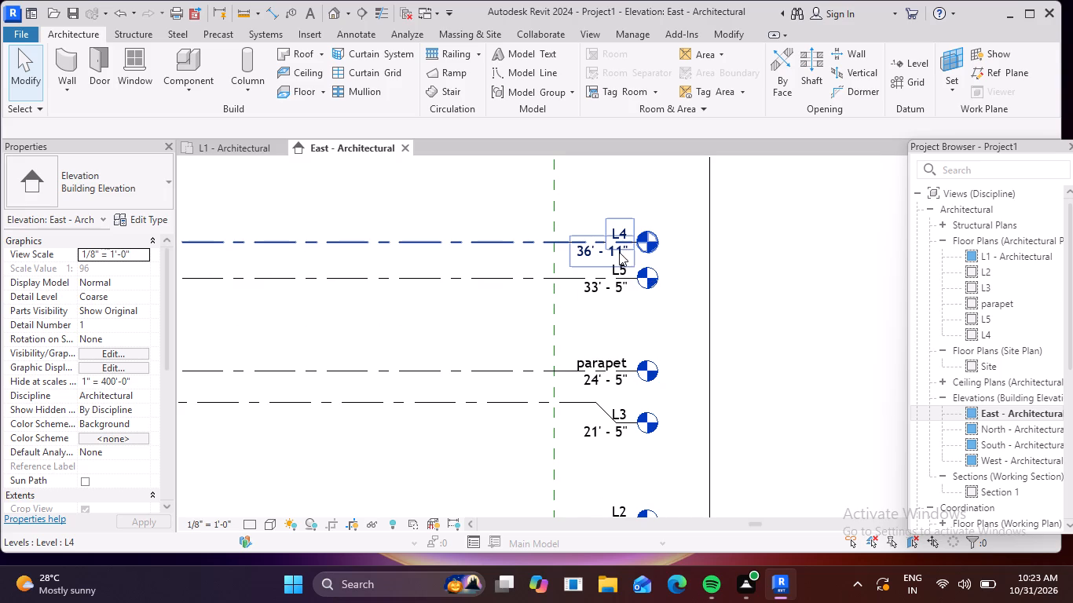
scroll(613, 262, "up", 2)
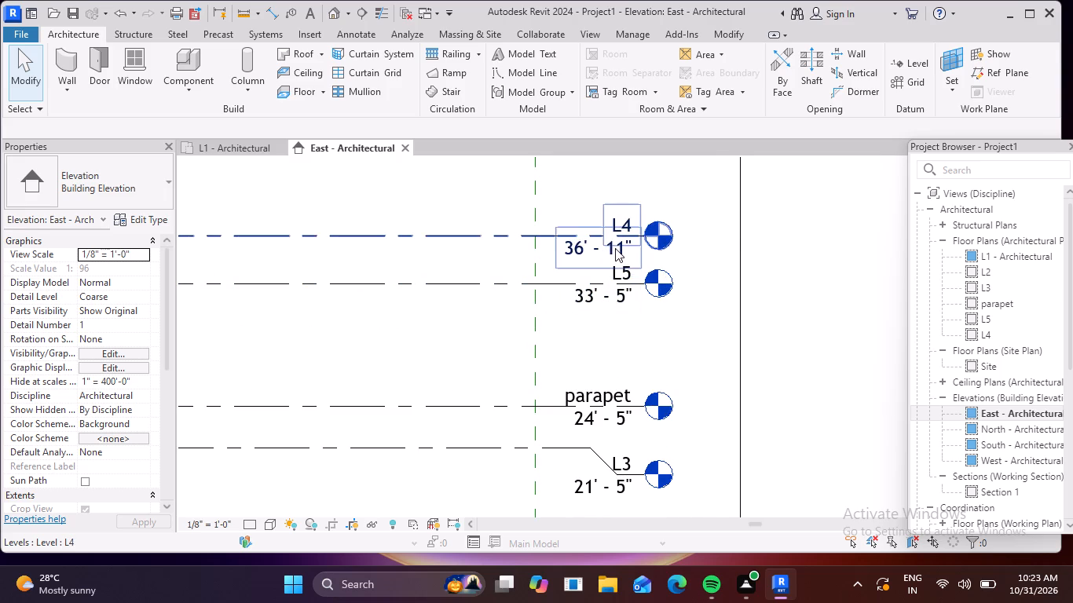
double_click(615, 248)
left_click(627, 247)
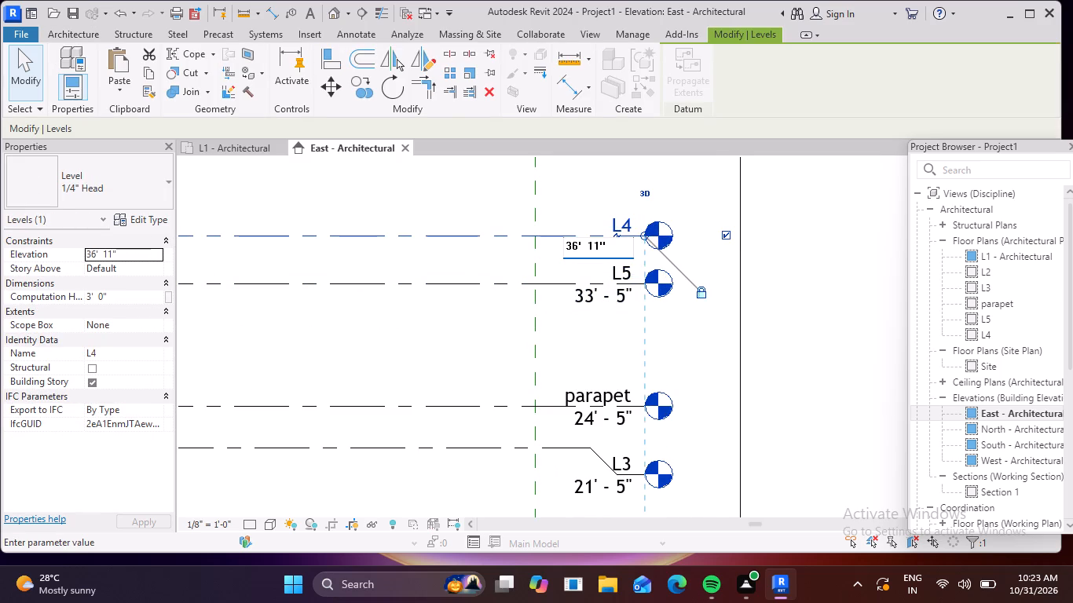
key("BackSpace")
key("BackSpace")
key("BackSpace")
type("5\"")
key("Return")
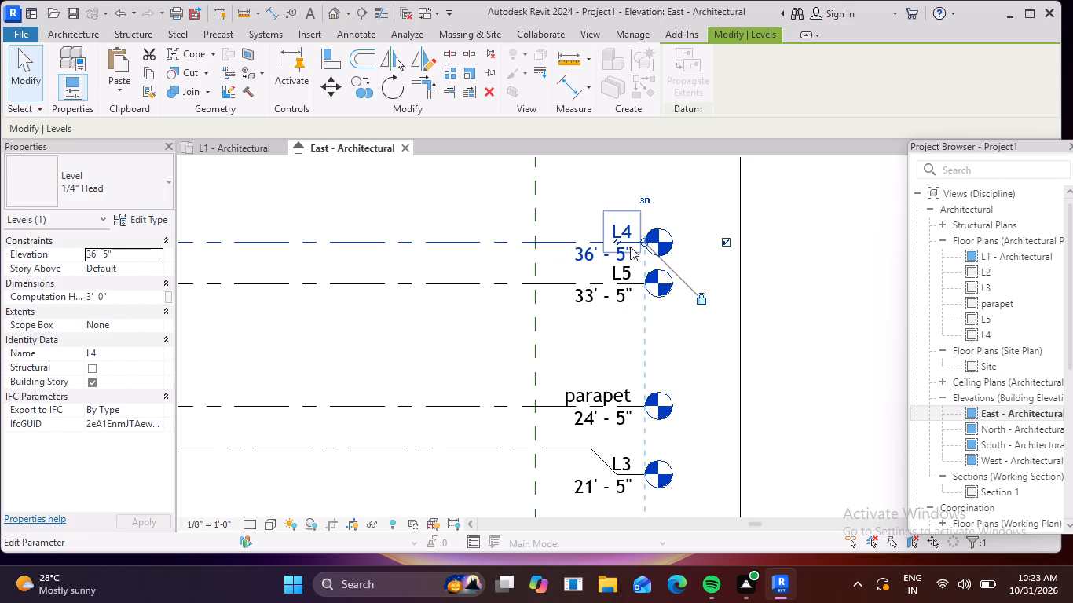
left_click(567, 203)
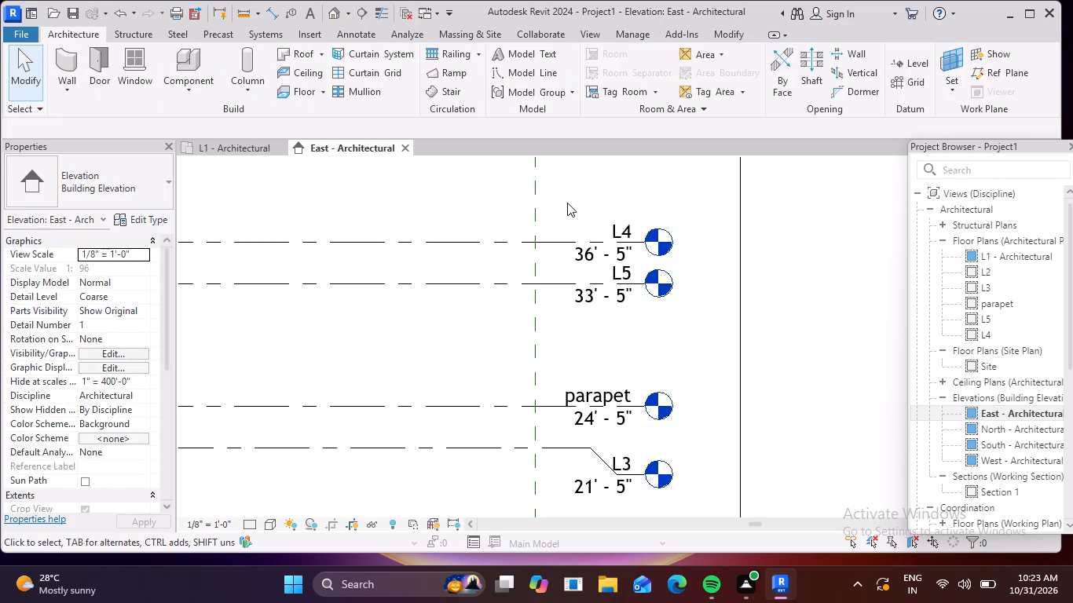
key("Escape")
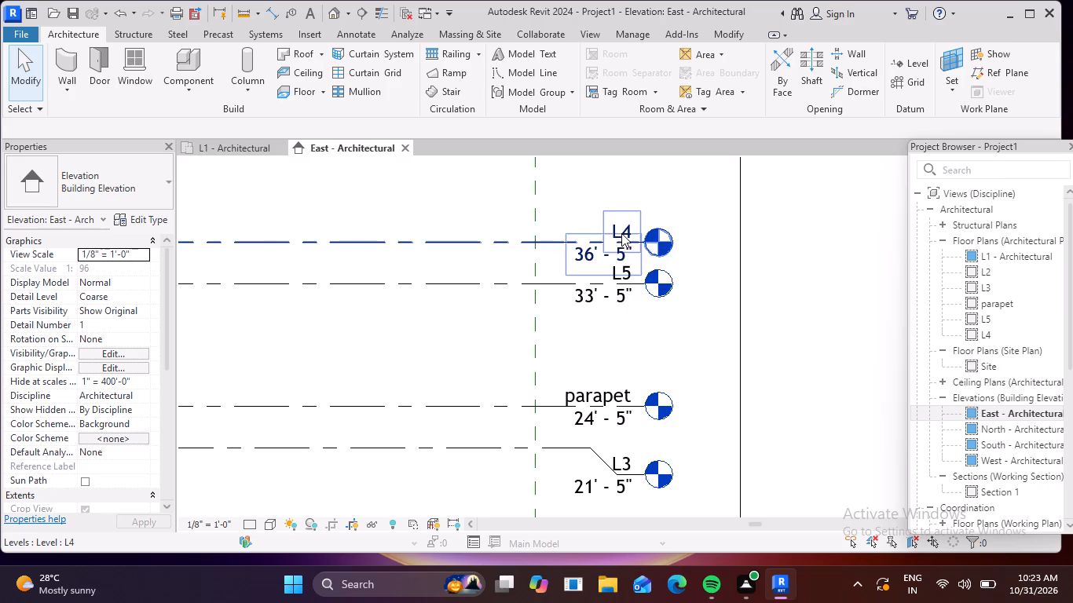
Rename the 36' 5" level as PARAPET 2, including its corresponding views.
scroll(636, 213, "up", 3)
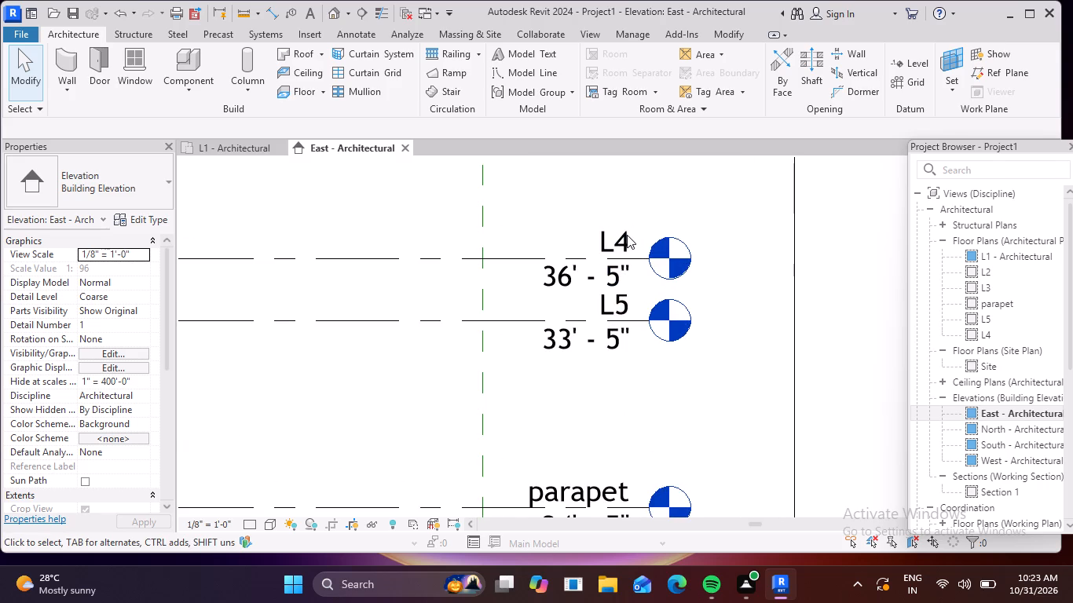
double_click(627, 235)
key("BackSpace")
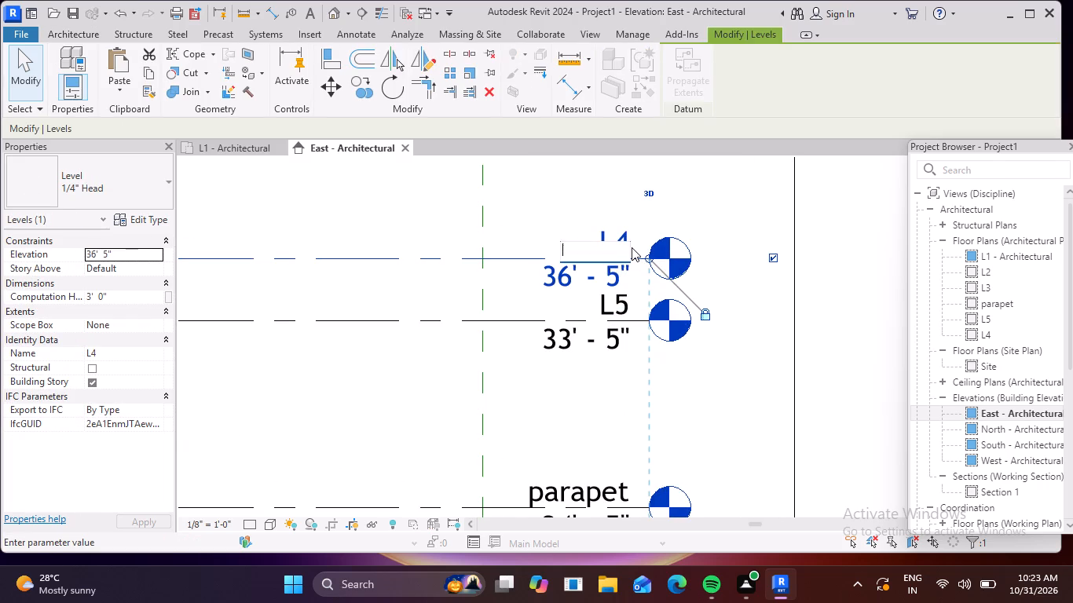
type("PARA")
type("PET")
key("space")
key("2")
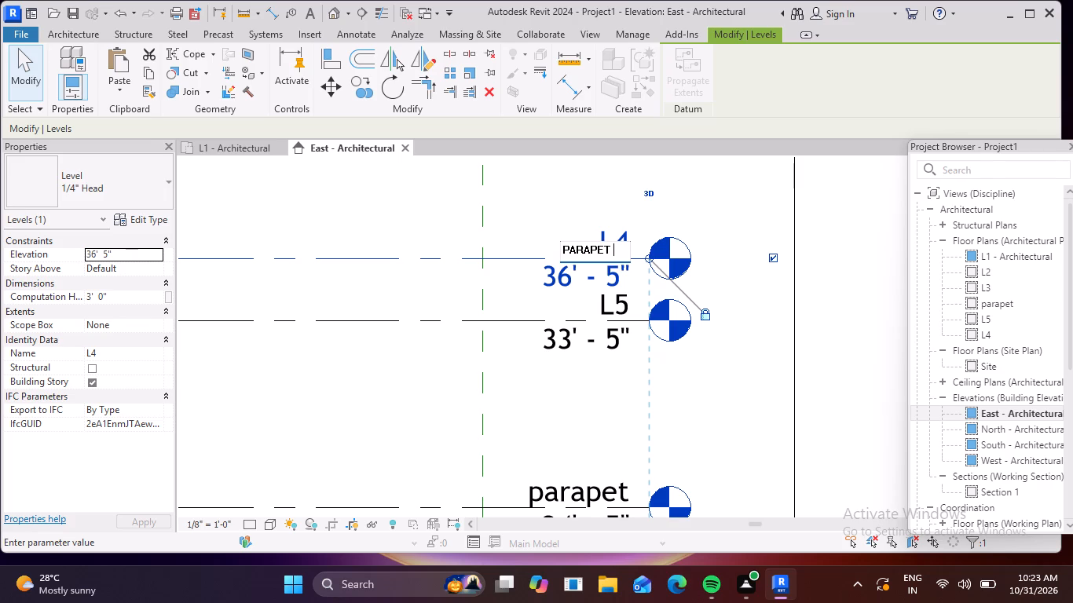
left_click(423, 198)
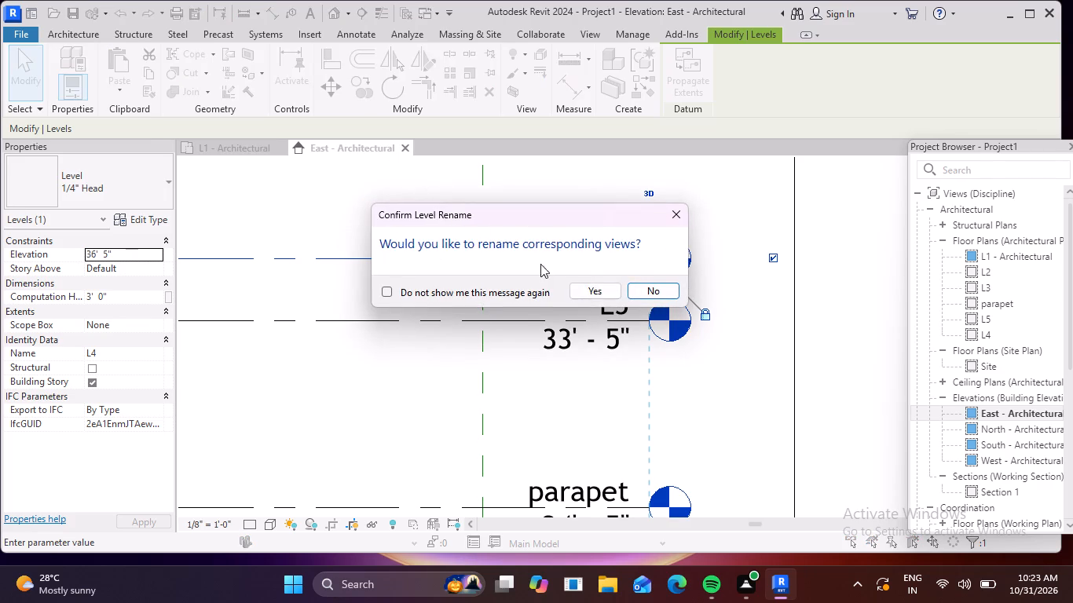
left_click(584, 285)
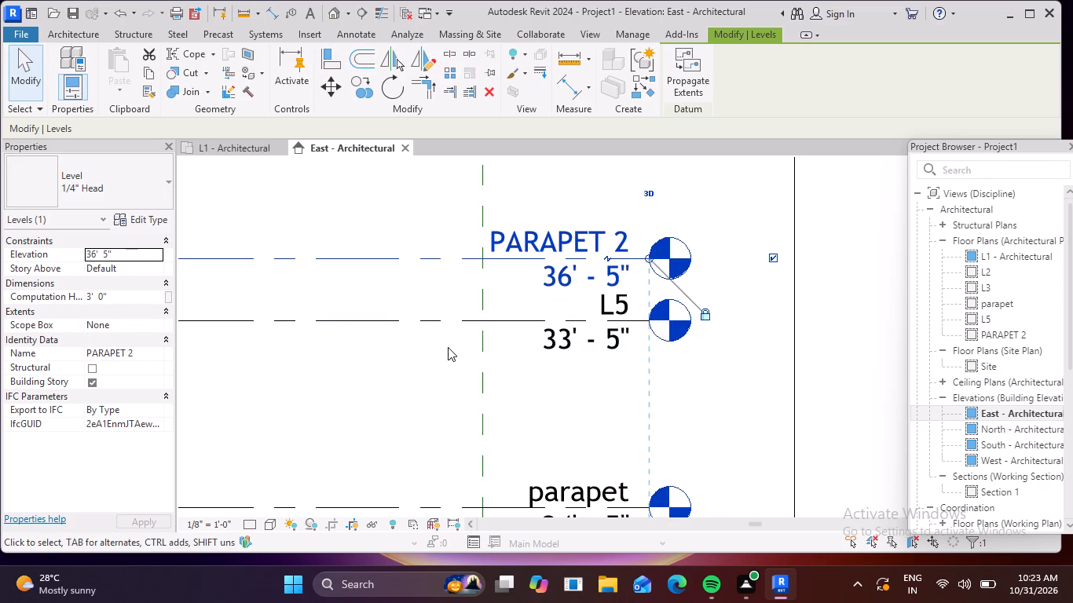
Examine the full stack of levels against the building's walls in the East elevation.
key("Escape")
scroll(431, 388, "down", 2)
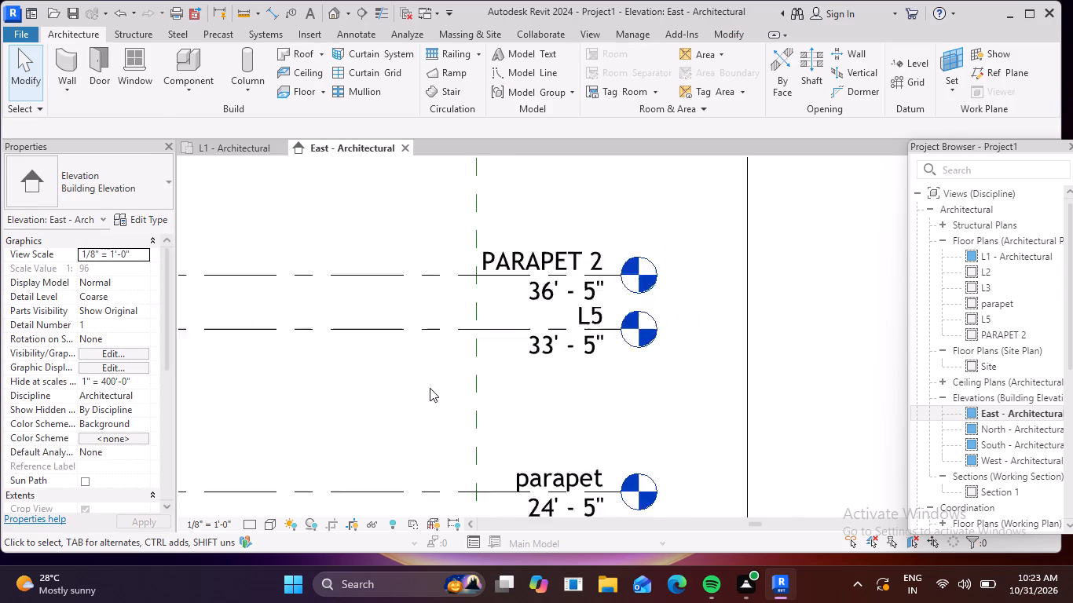
scroll(430, 388, "down", 4)
middle_click_drag(413, 389, 729, 312)
scroll(721, 301, "down", 2)
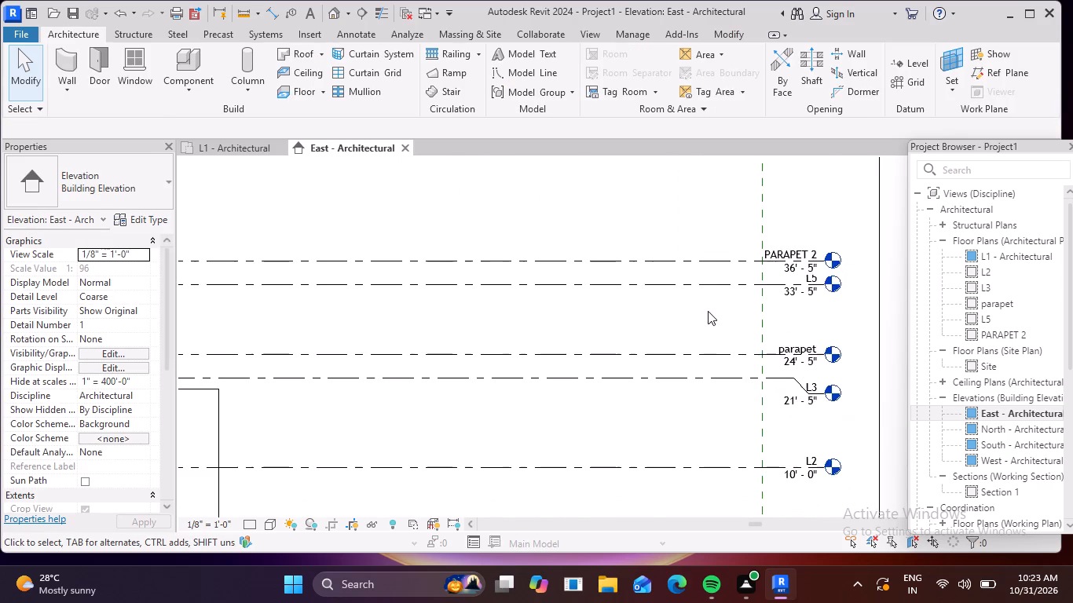
scroll(671, 325, "down", 3)
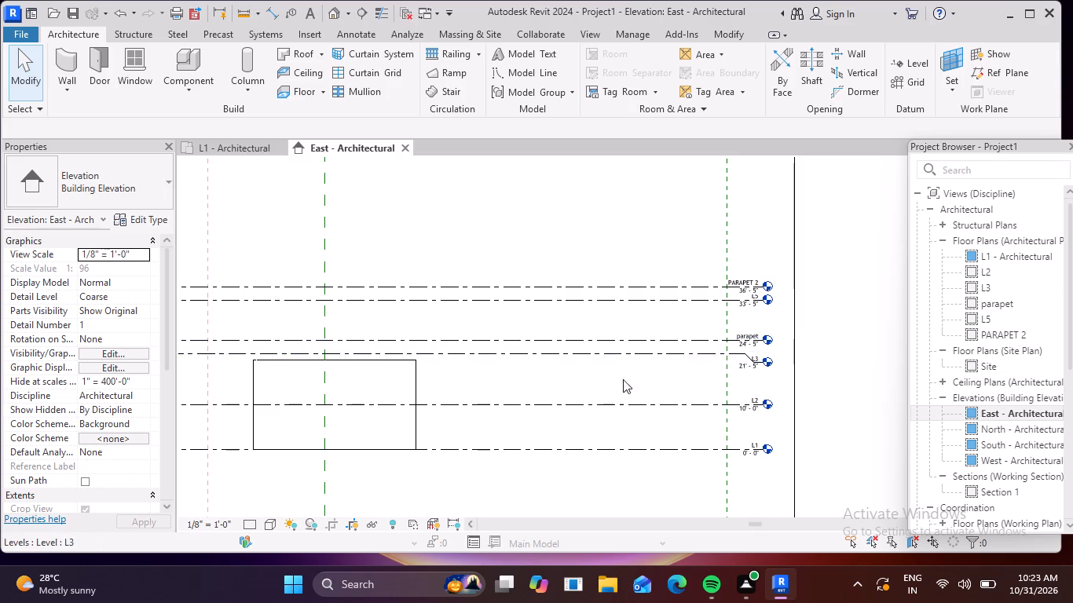
scroll(583, 394, "down", 1)
middle_click_drag(584, 396, 730, 401)
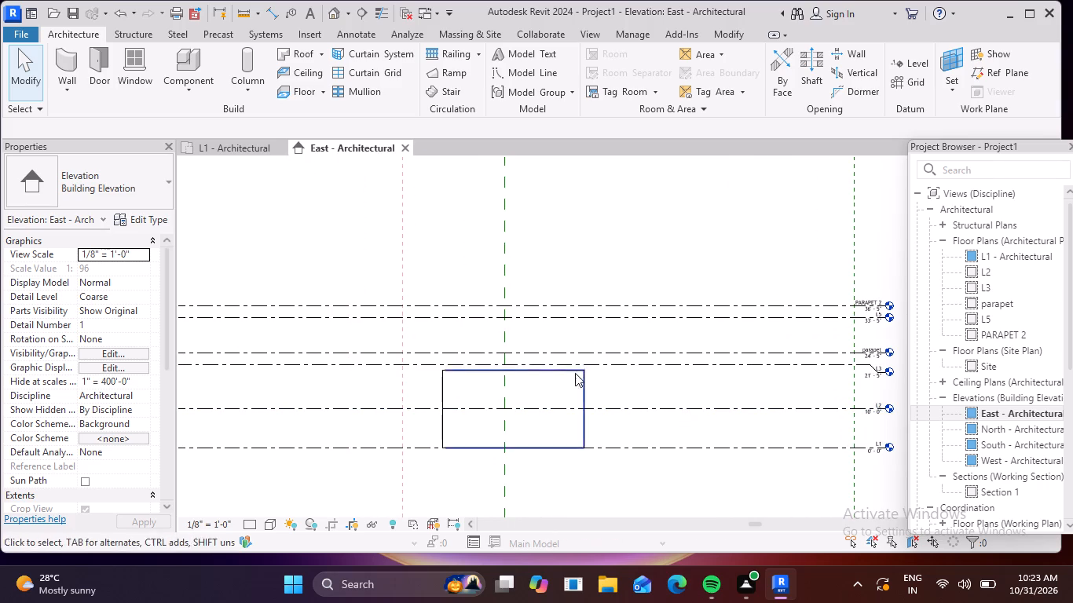
Delete the two large scope boxes surrounding the building in the 3D view.
left_click(333, 9)
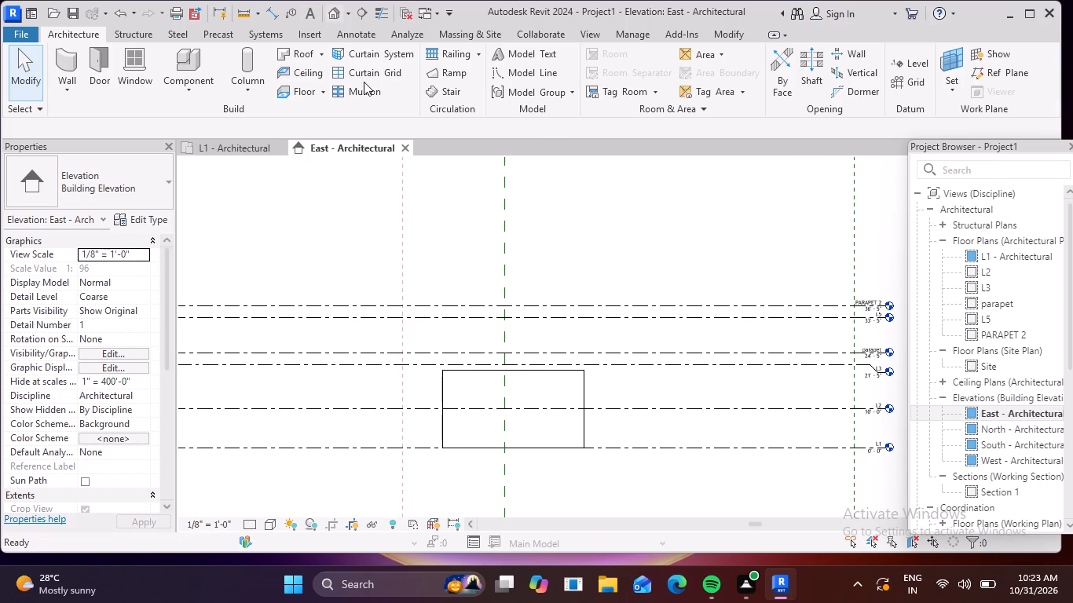
scroll(630, 380, "up", 10)
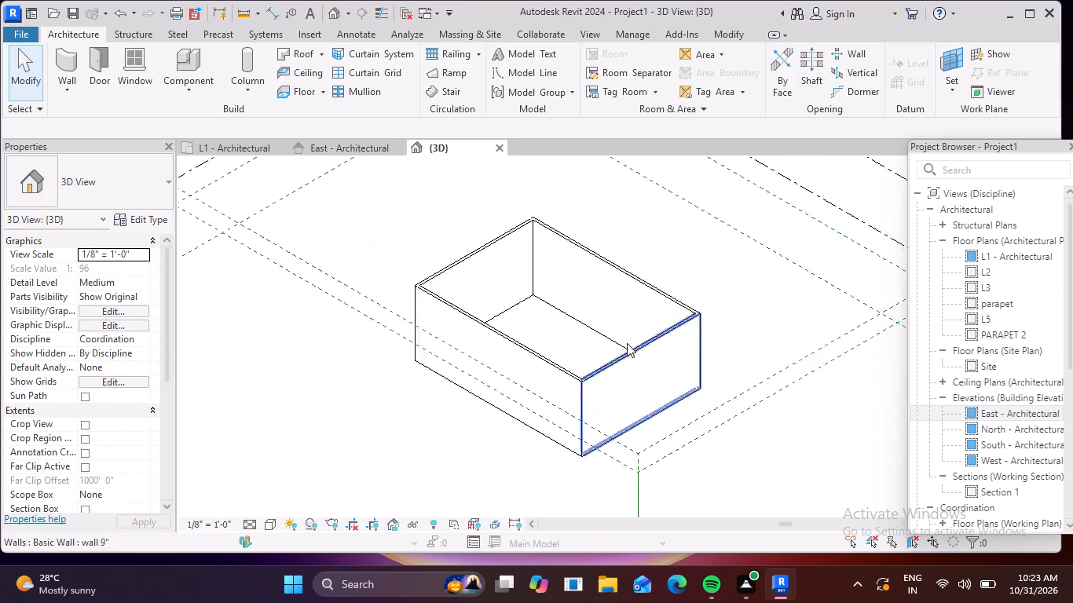
scroll(627, 343, "up", 3)
scroll(434, 396, "down", 6)
scroll(496, 386, "down", 1)
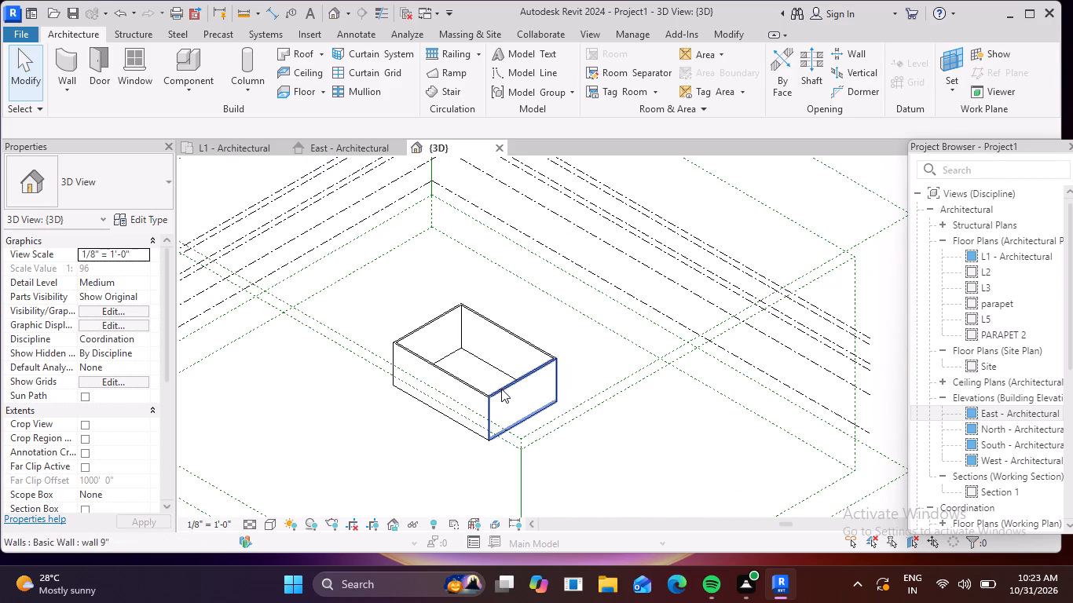
left_click(665, 410)
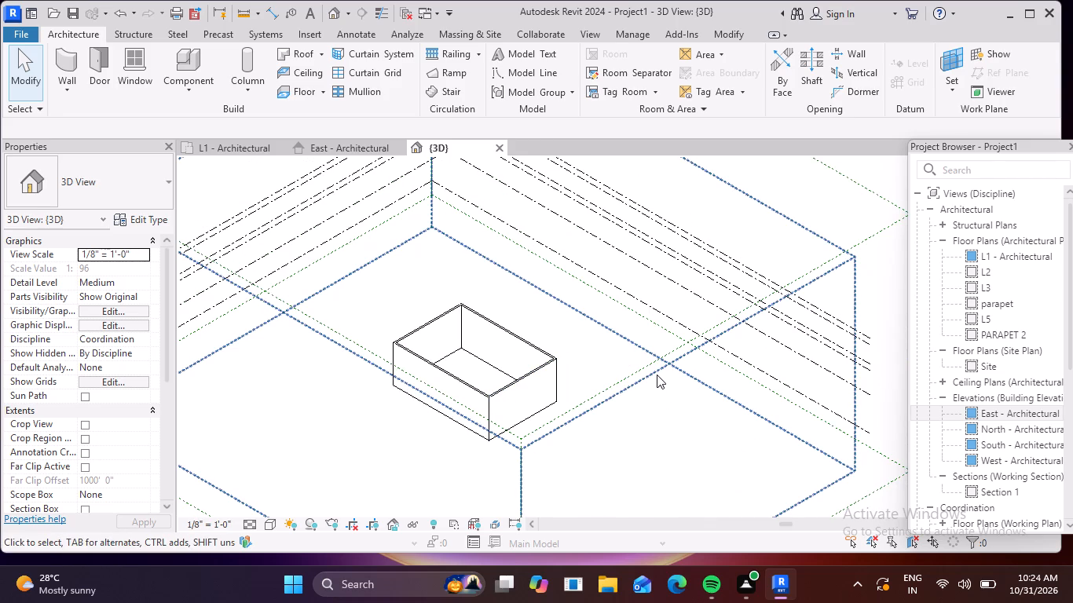
left_click(657, 375)
key("Delete")
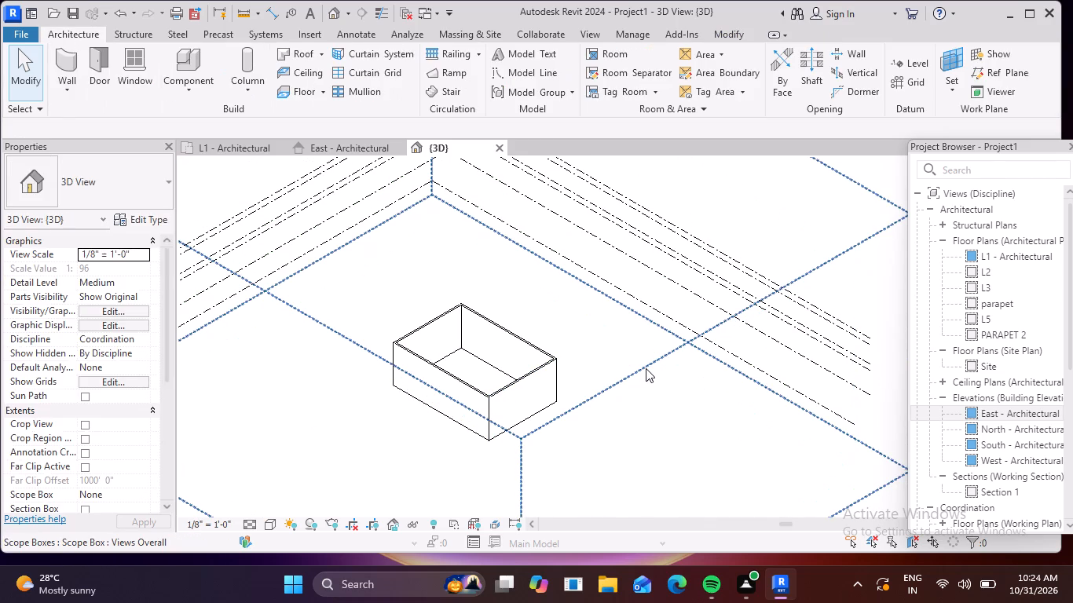
left_click(646, 366)
key("Delete")
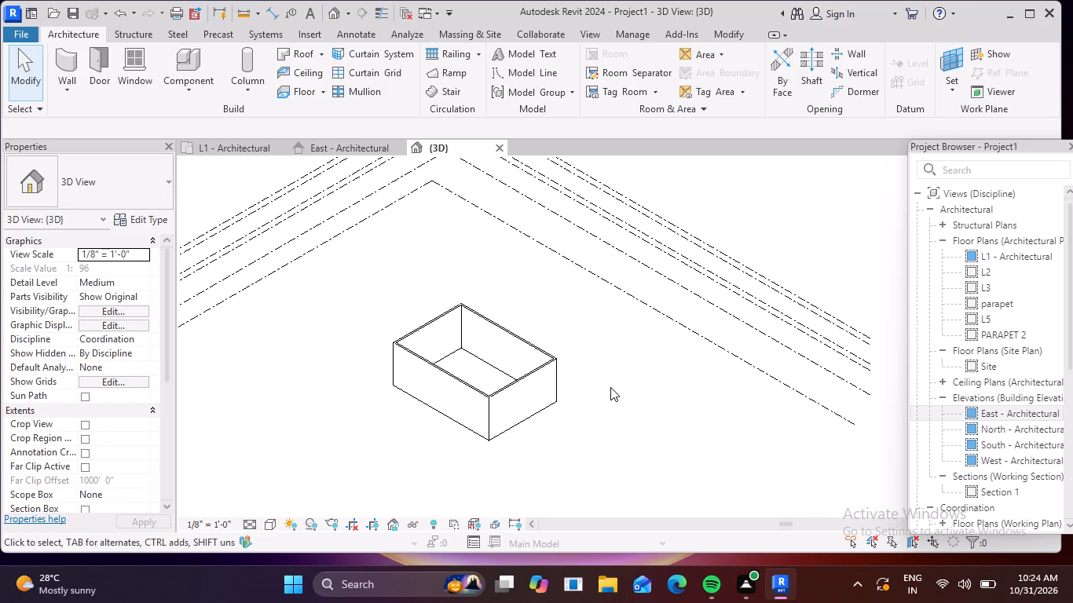
key("Escape")
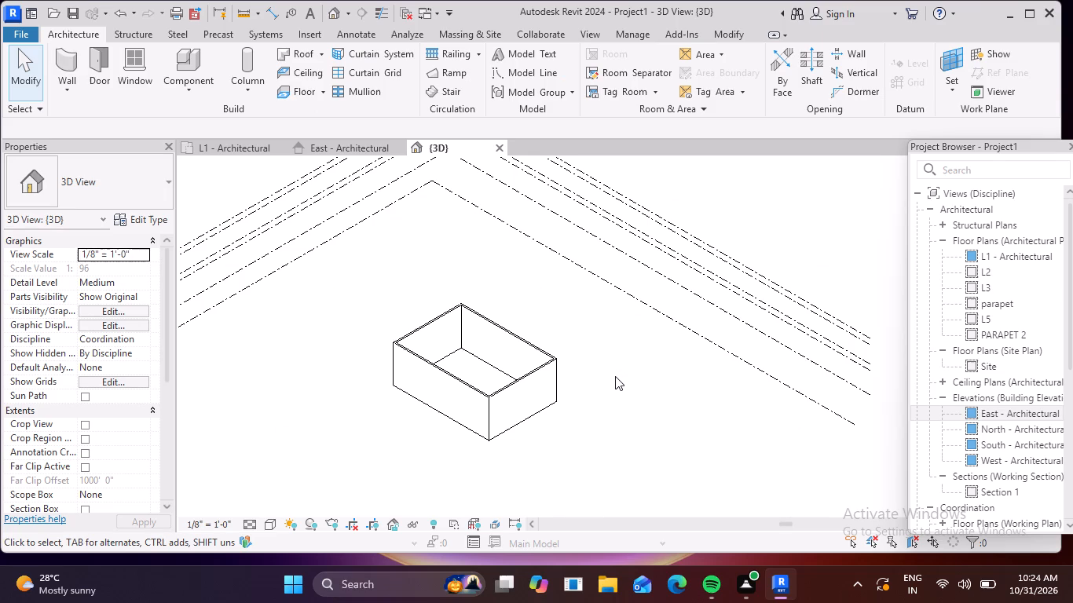
Set the top constraint of all four 9" walls to Up to level: L3 in the 3D view.
scroll(524, 404, "up", 3)
middle_click_drag(634, 409, 677, 425)
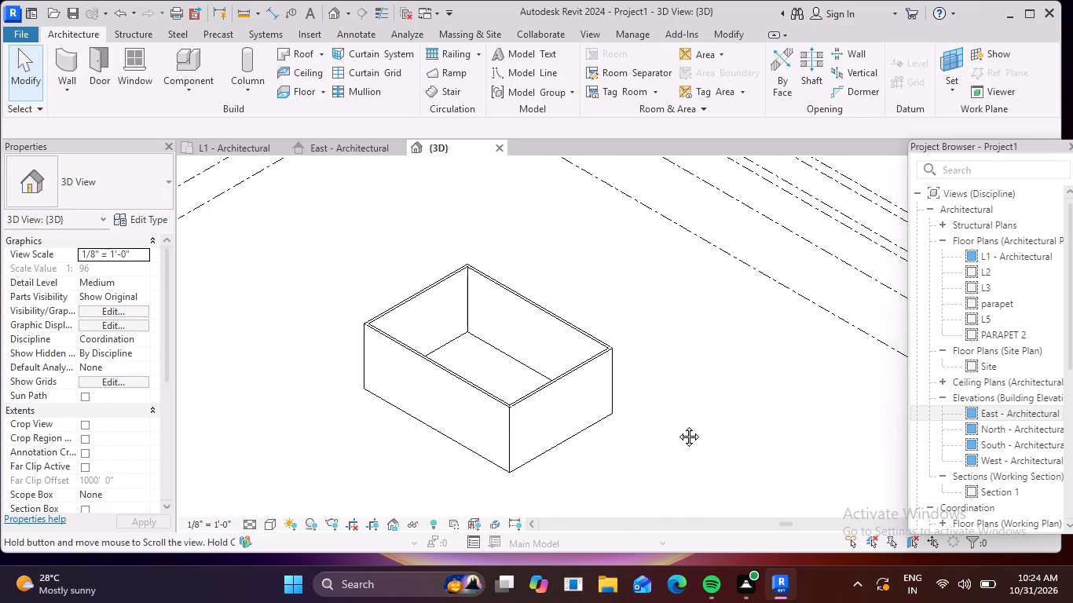
middle_click_drag(677, 425, 723, 443)
left_click(320, 258)
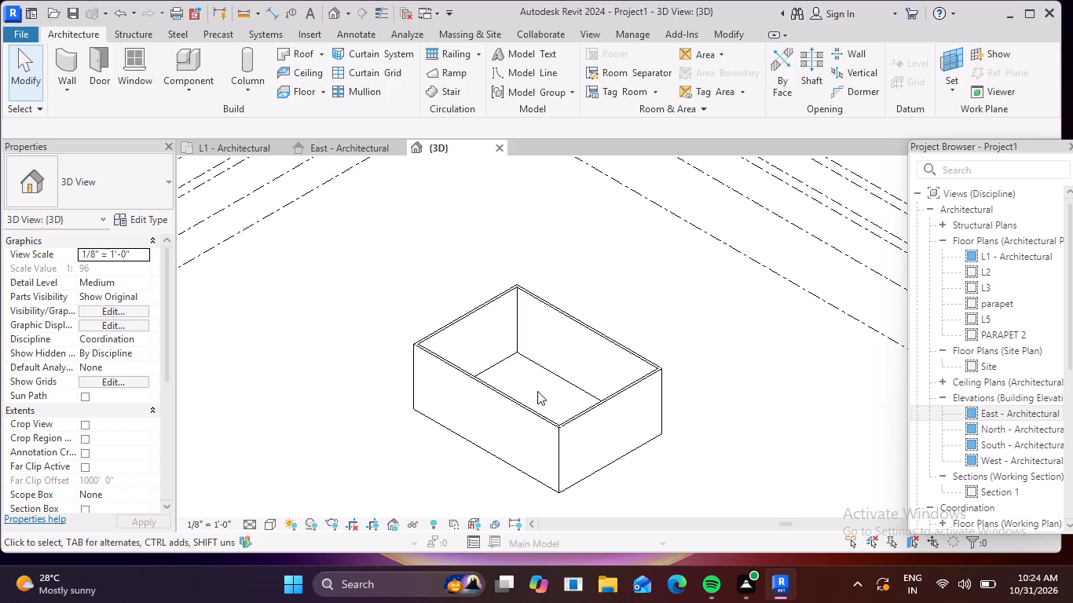
left_click_drag(332, 254, 718, 513)
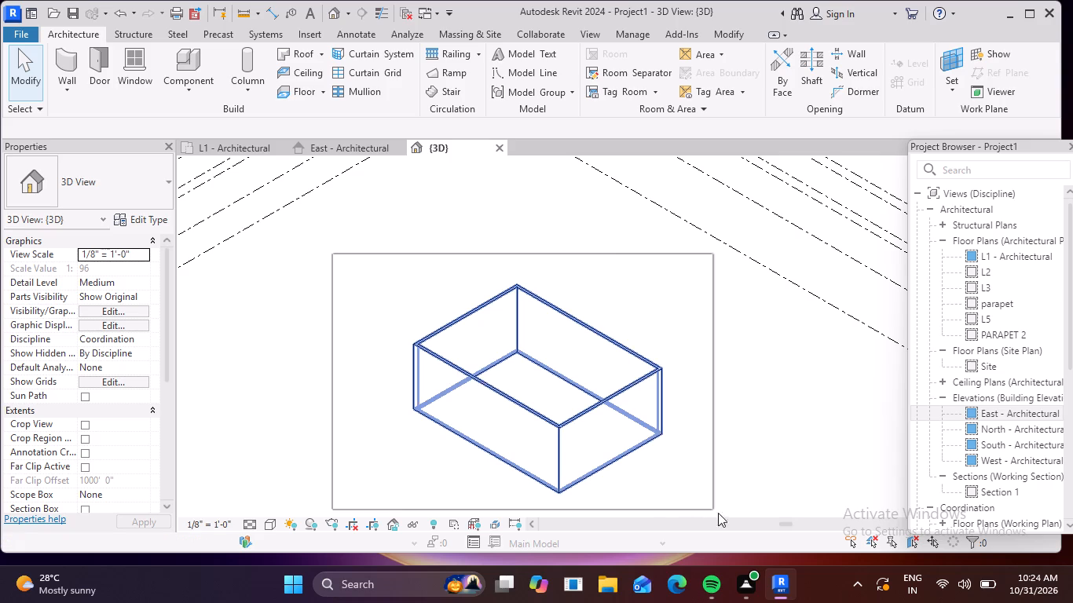
left_click_drag(718, 513, 743, 531)
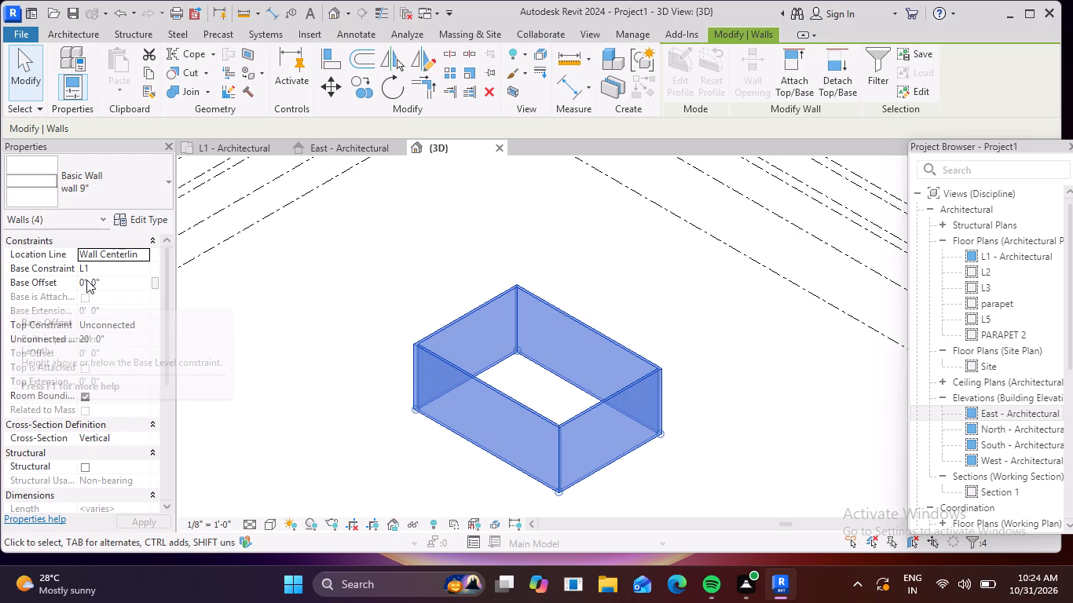
left_click(108, 325)
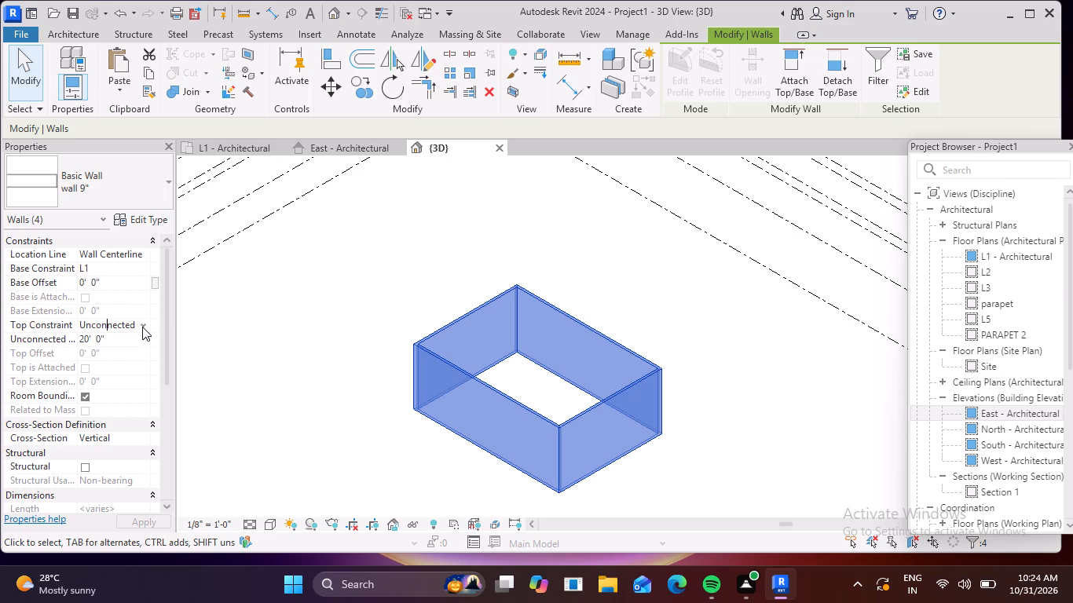
left_click(141, 327)
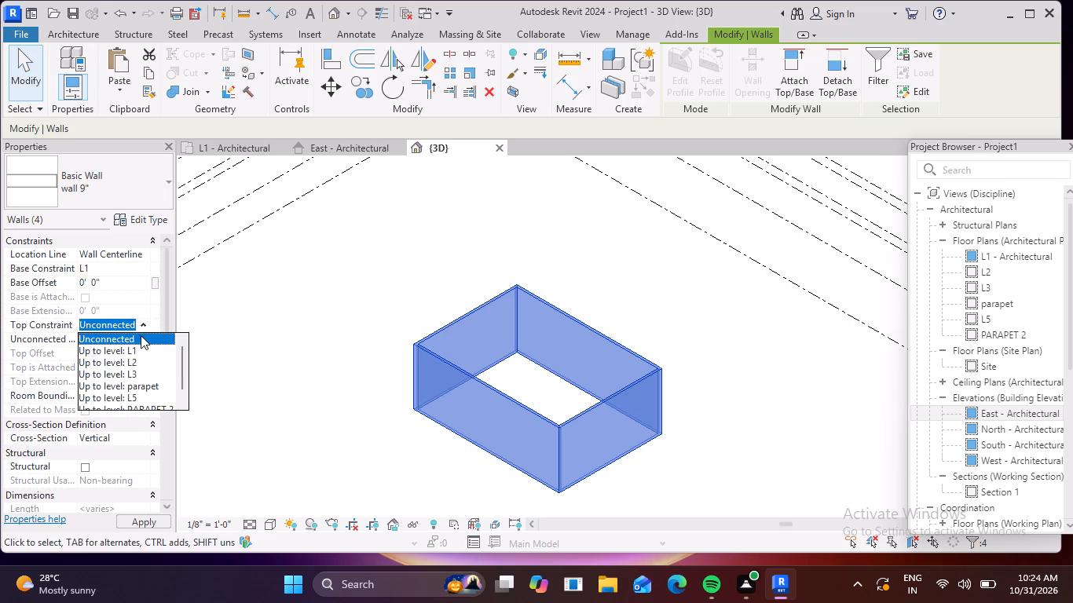
left_click(134, 375)
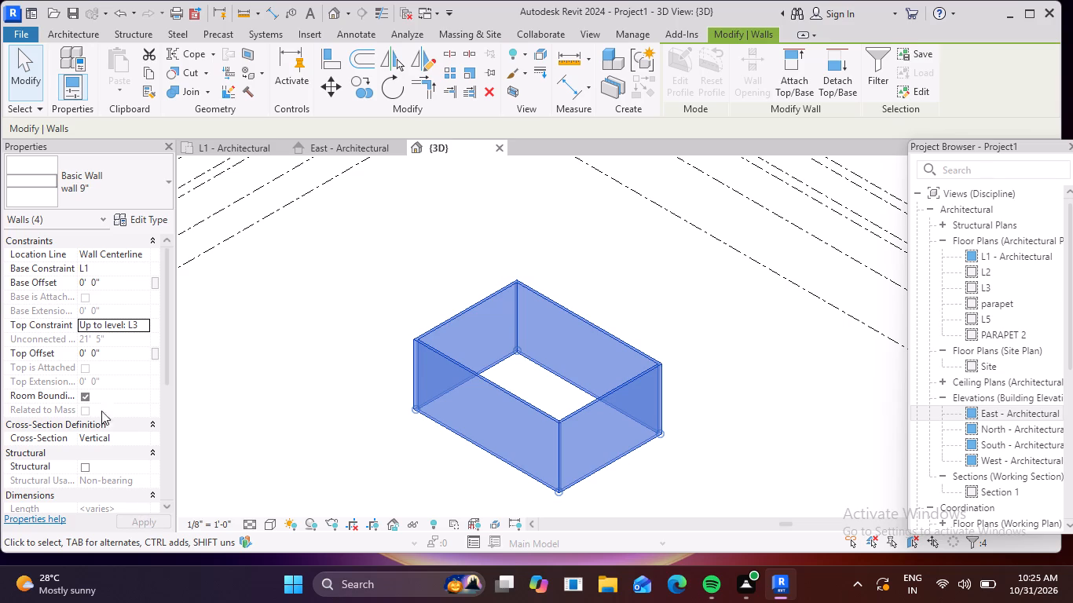
left_click(142, 526)
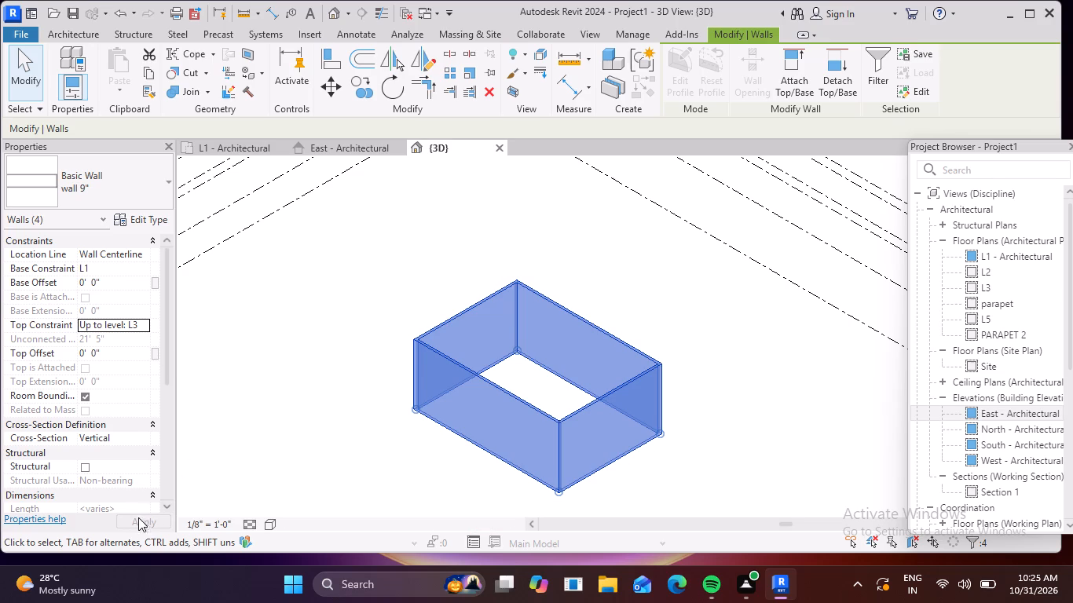
left_click(139, 327)
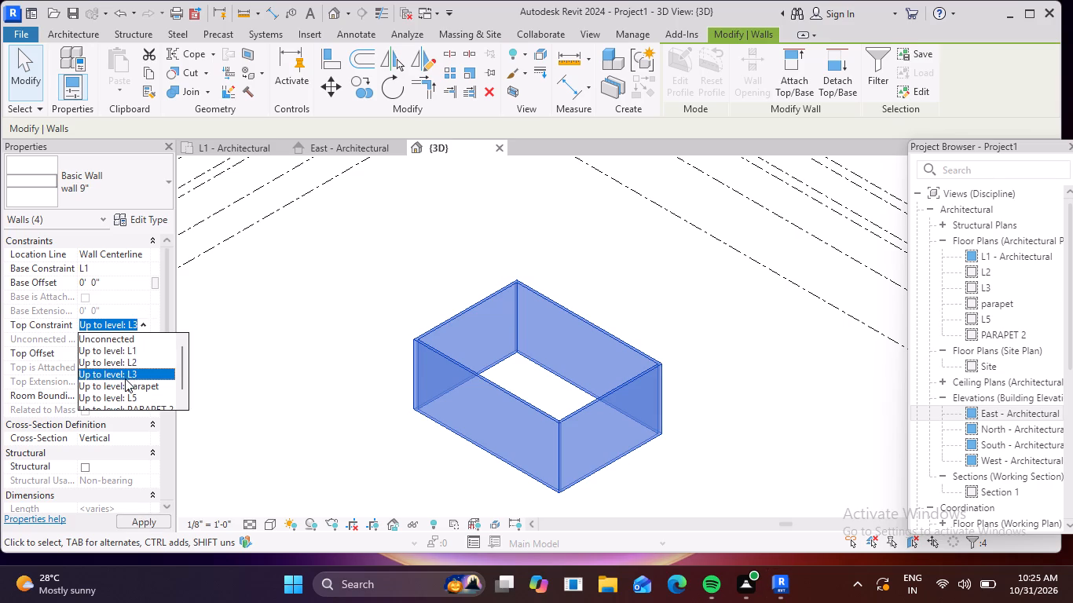
left_click(125, 378)
left_click(141, 521)
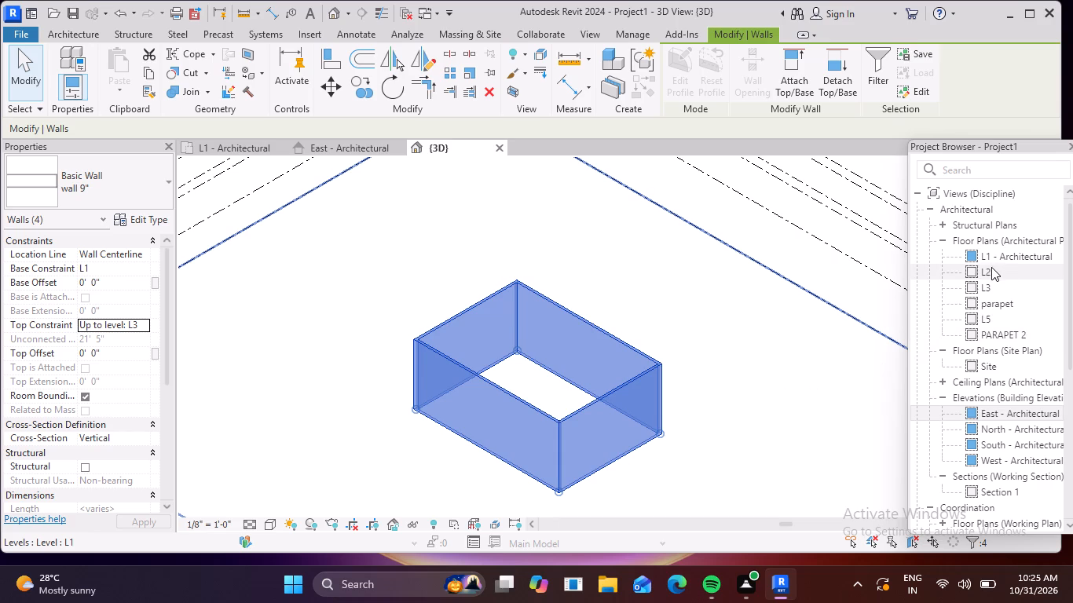
Check the wall tops against level L3 in the East elevation, and return to the 3D view.
triple_click(971, 411)
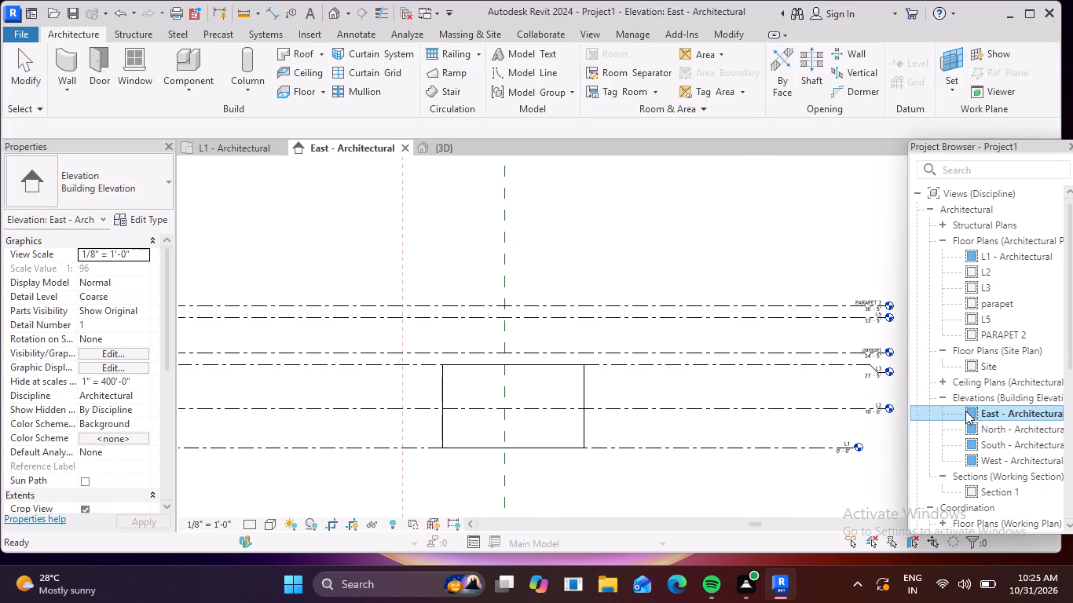
scroll(608, 349, "up", 3)
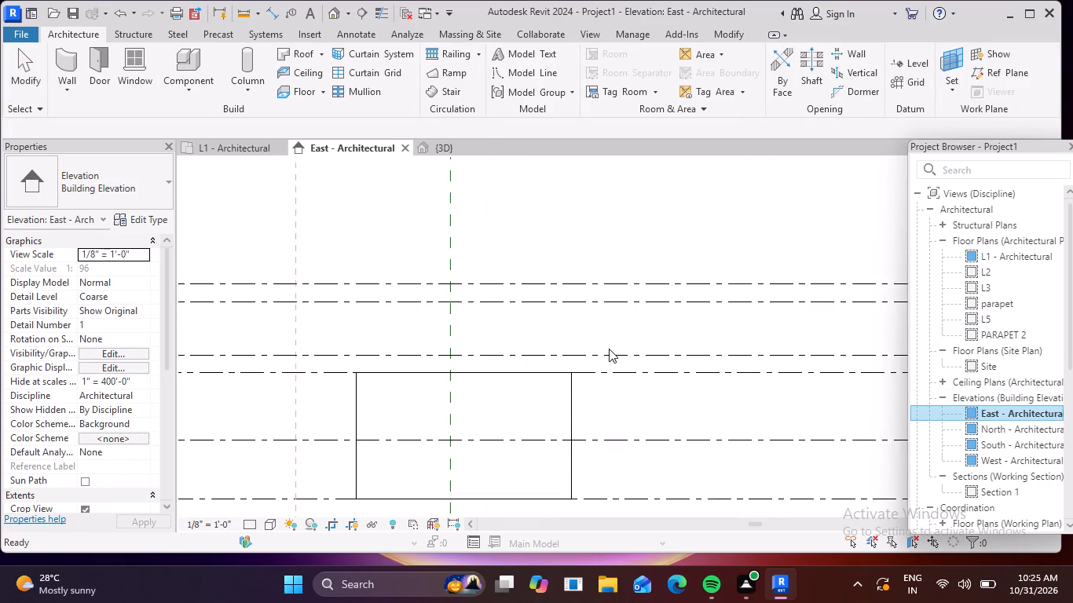
scroll(612, 351, "down", 4)
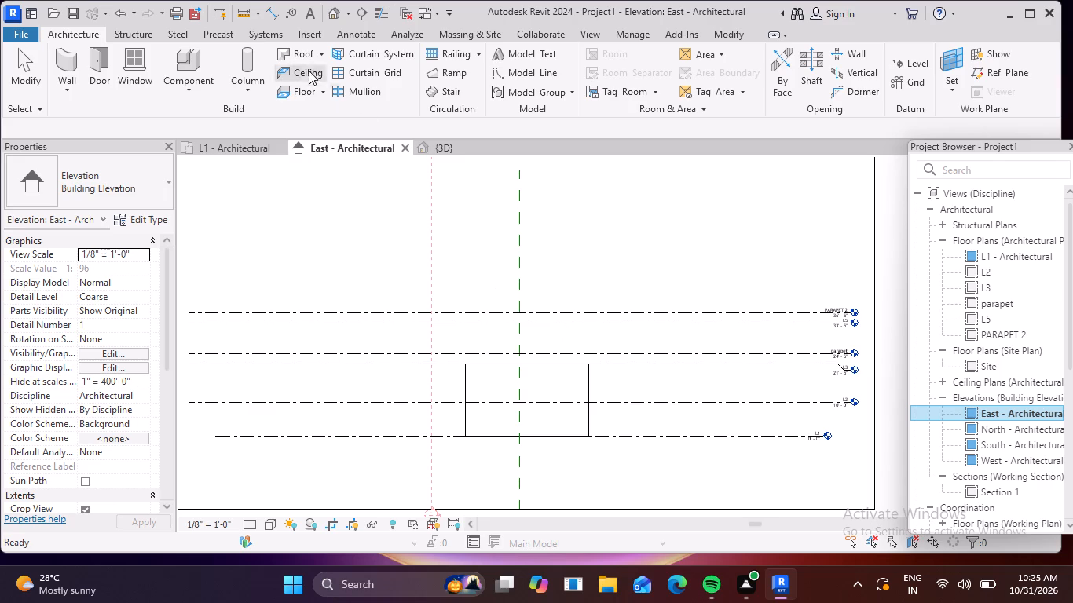
left_click(334, 5)
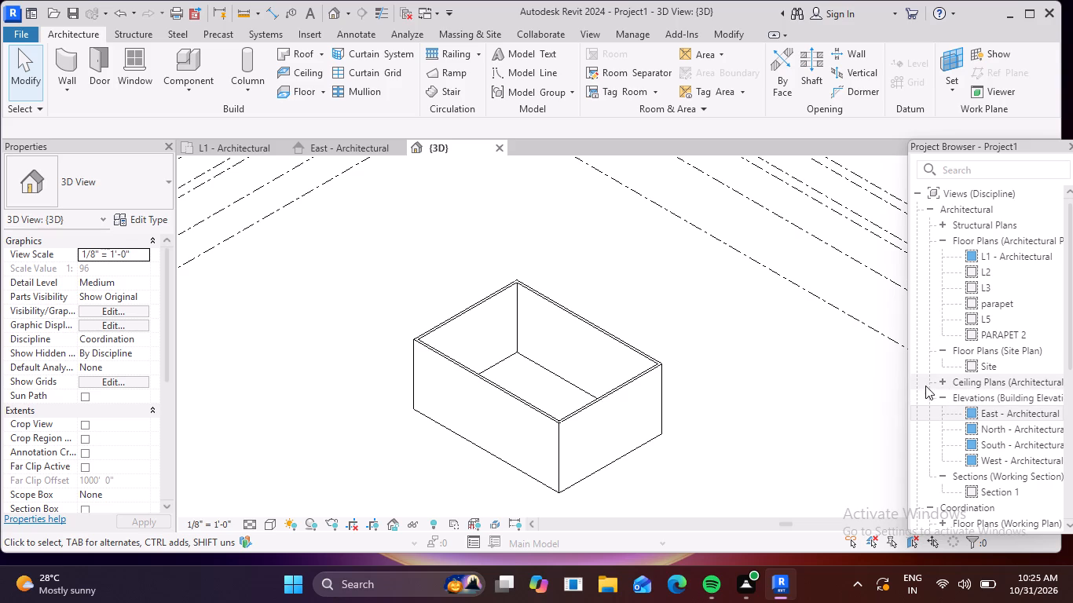
Start an architectural floor on the L1 plan and duplicate the Generic - 12" type as SLAB 6".
double_click(972, 254)
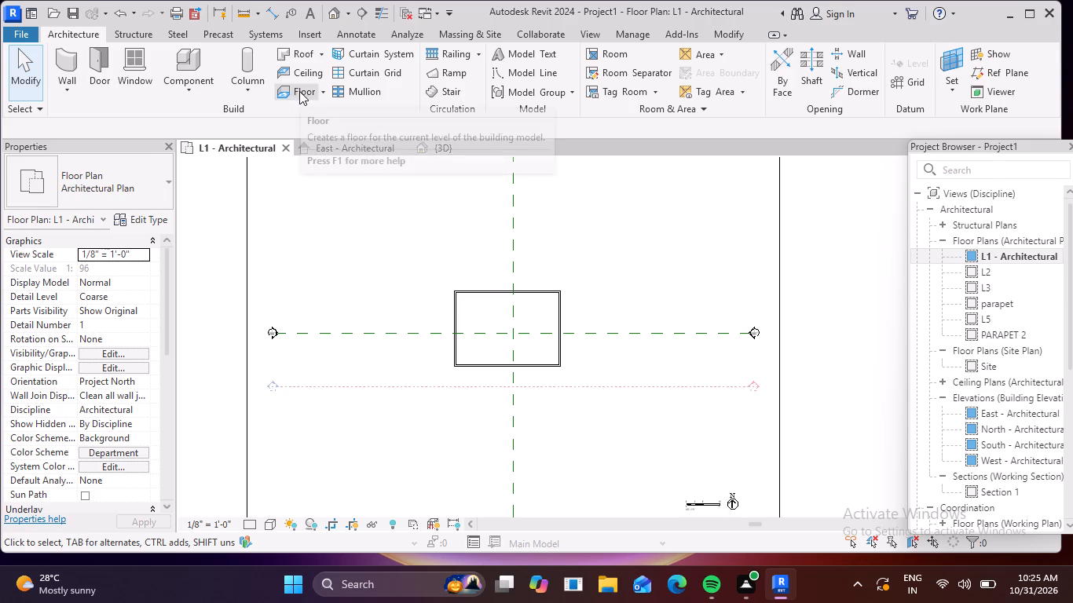
left_click(327, 94)
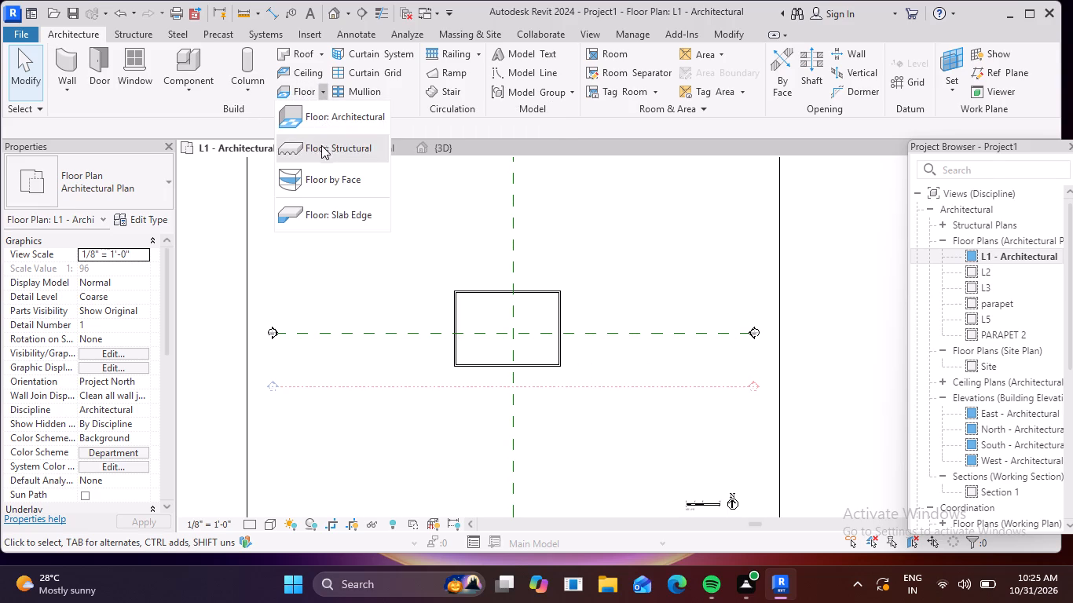
left_click(333, 124)
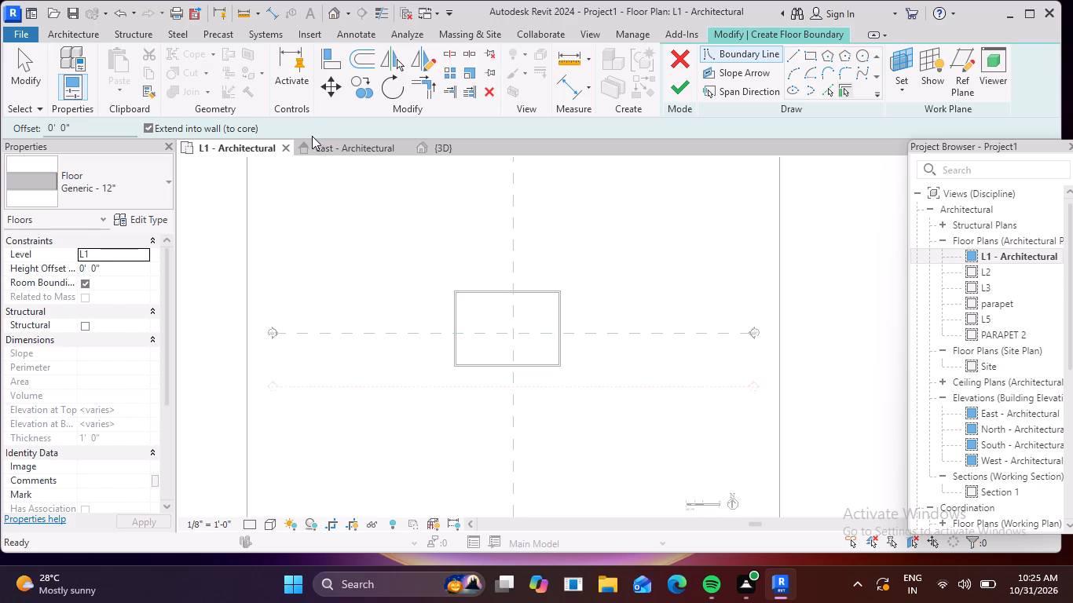
left_click(168, 185)
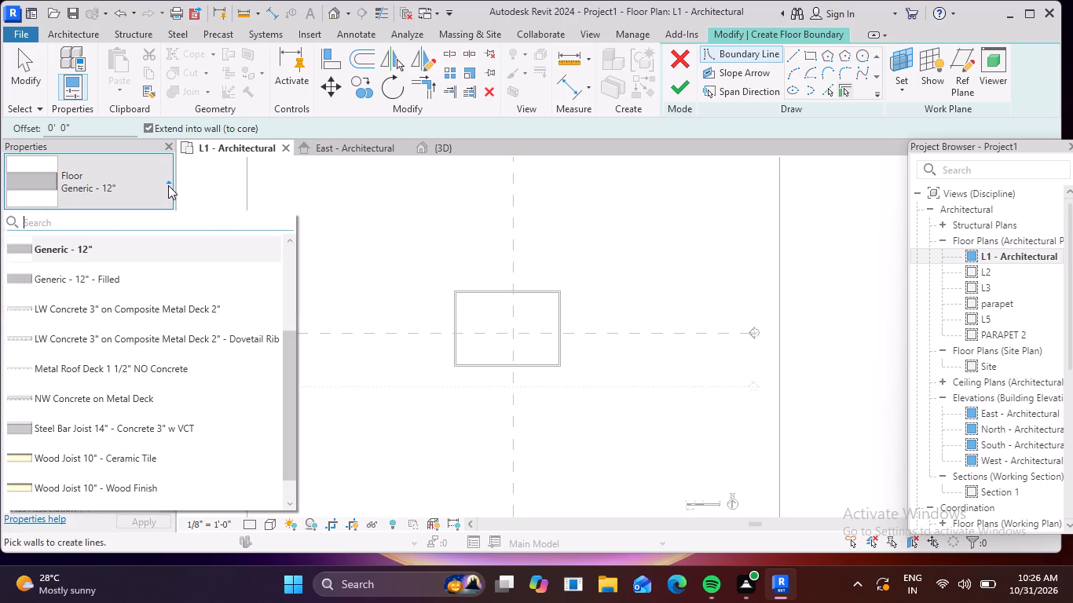
left_click(168, 185)
left_click(164, 218)
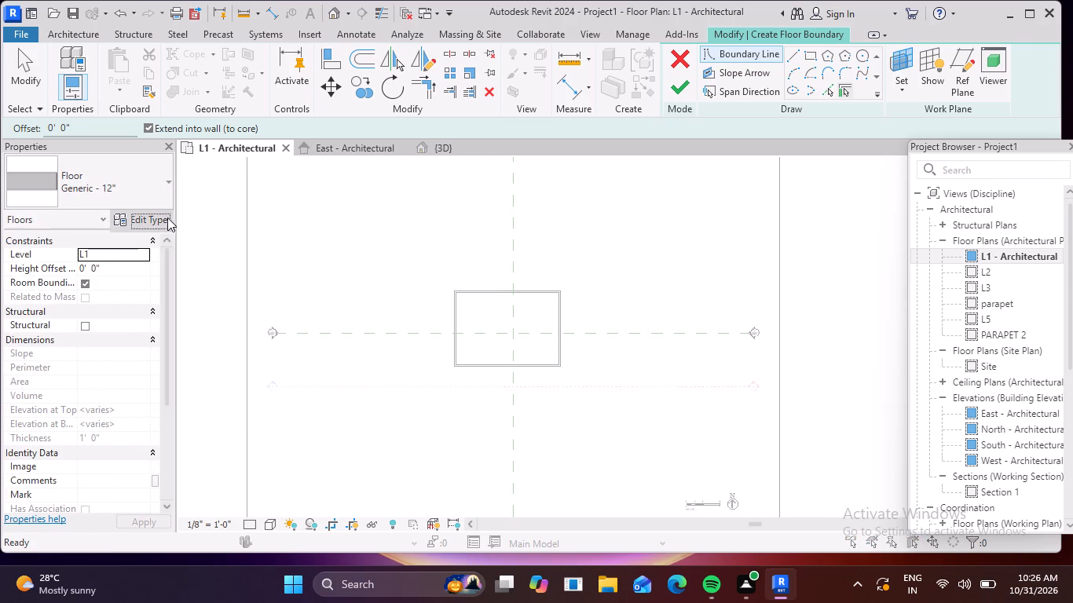
left_click(646, 92)
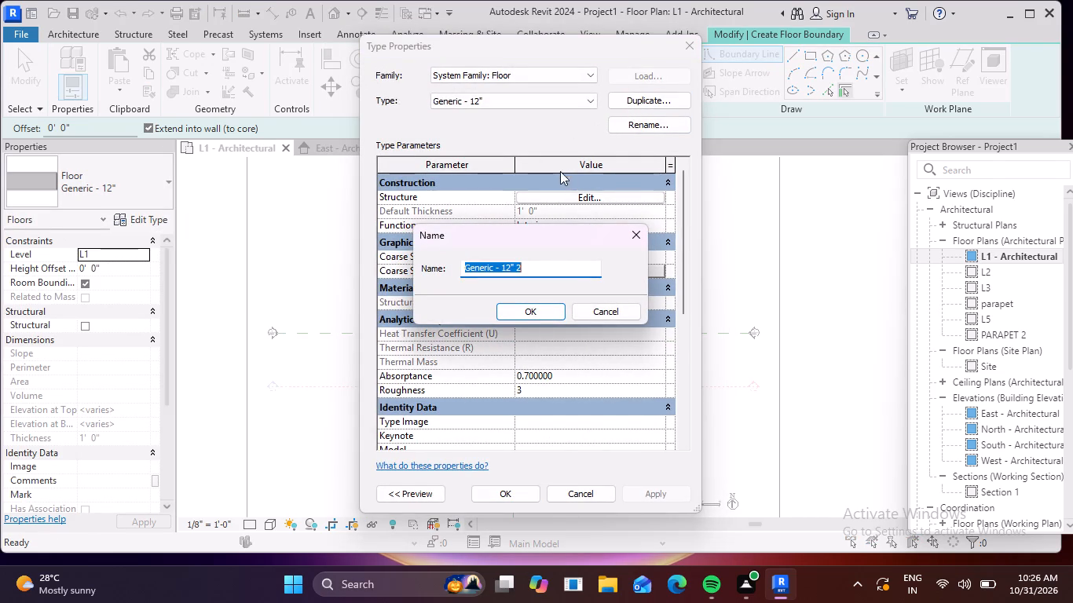
left_click(525, 97)
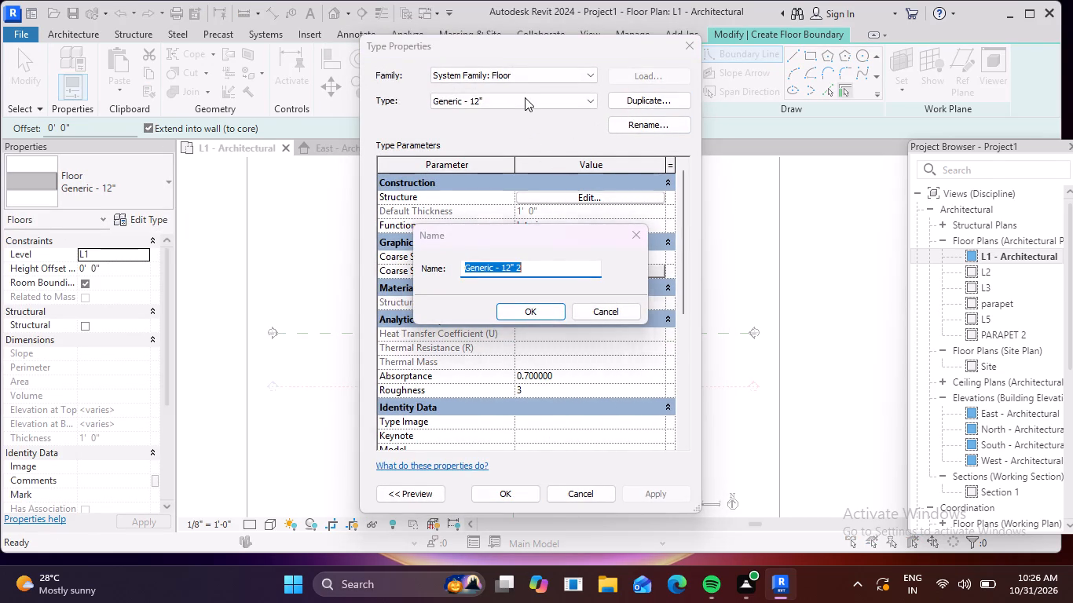
key("BackSpace")
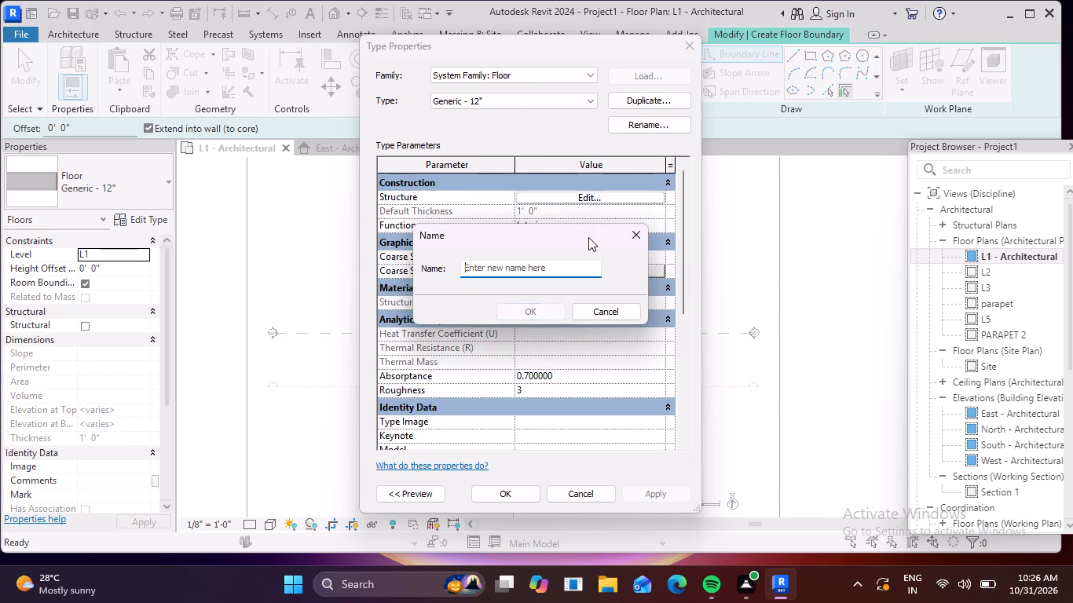
type("SLAB")
key("space")
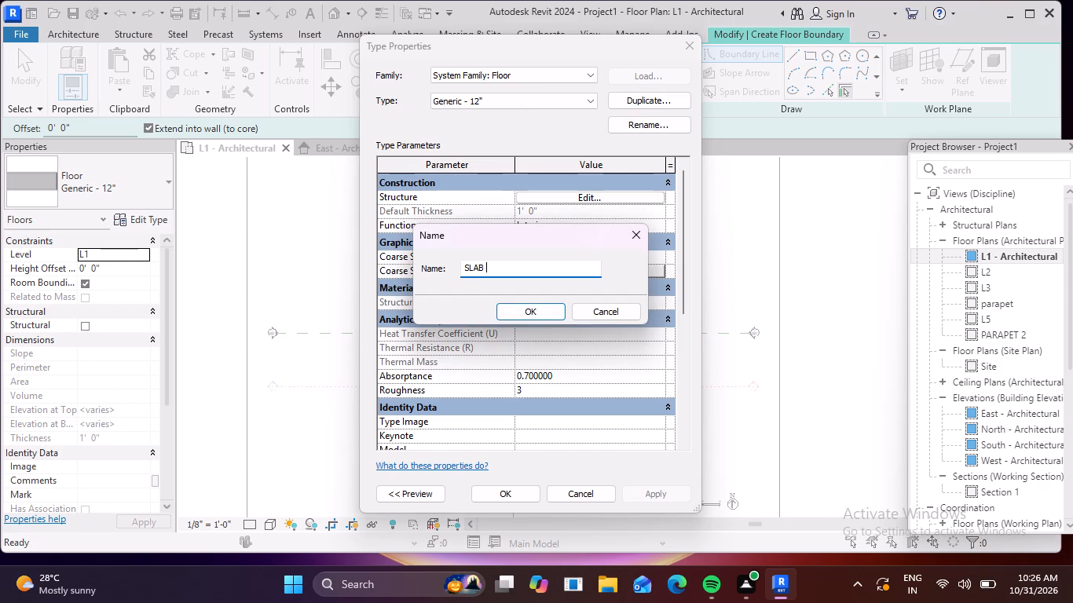
key("5")
key("BackSpace")
key("6")
key("shift+quotedbl")
left_click(541, 313)
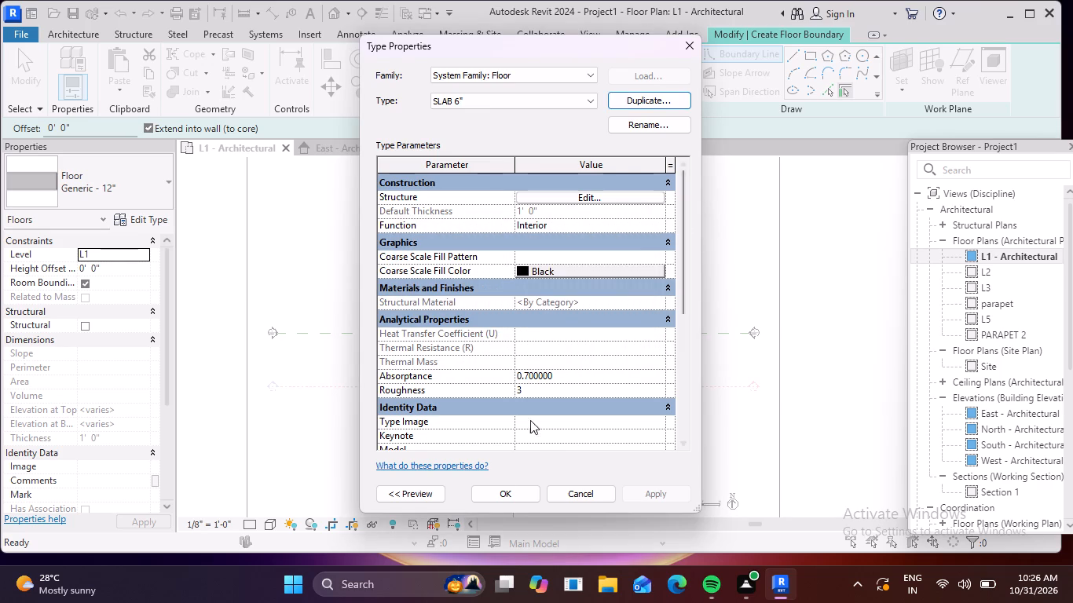
left_click(512, 497)
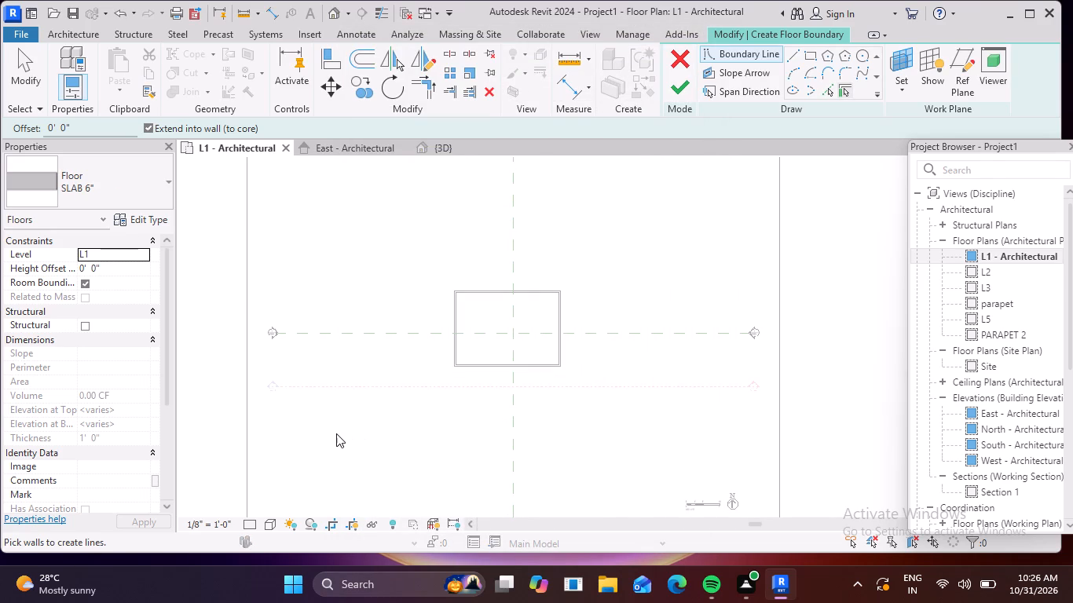
Set the Structure layer thickness of the SLAB 6" floor type to 6".
left_click(160, 216)
left_click(580, 196)
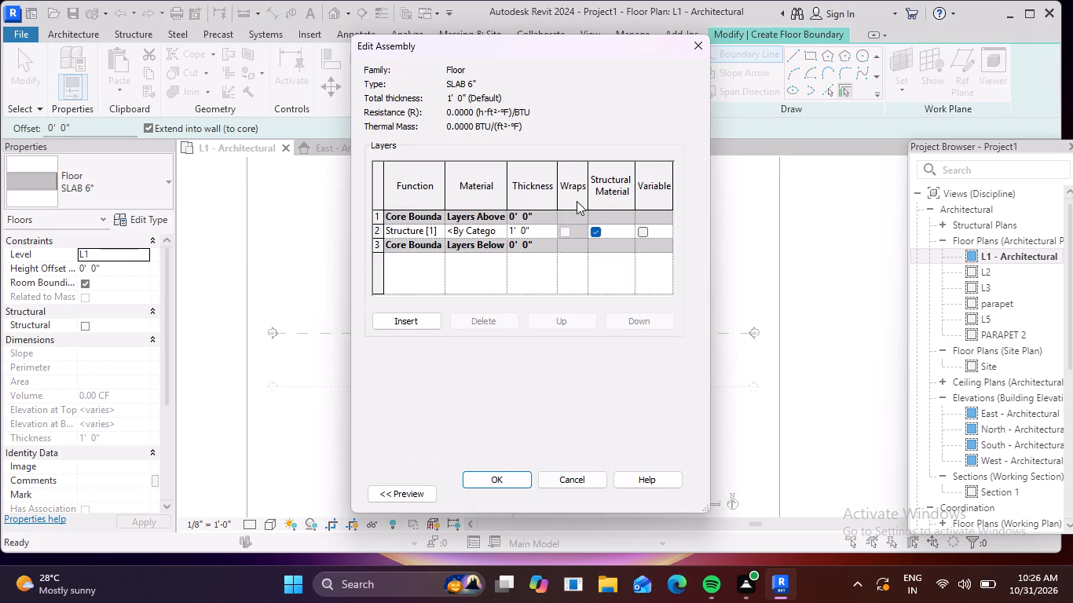
left_click(537, 231)
key("6")
key("shift+quotedbl")
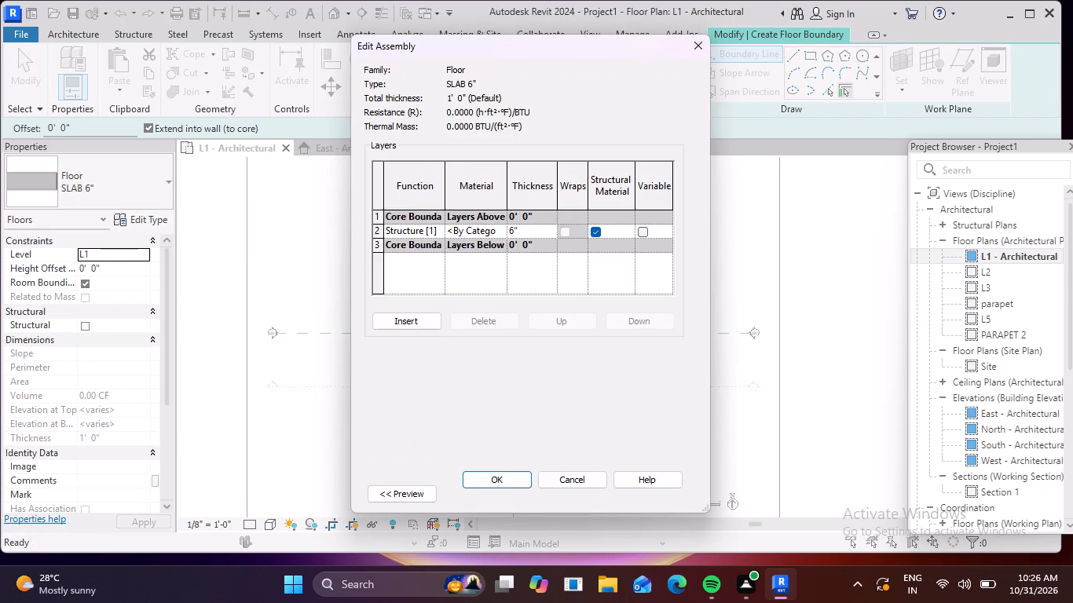
key("Return")
left_click(515, 476)
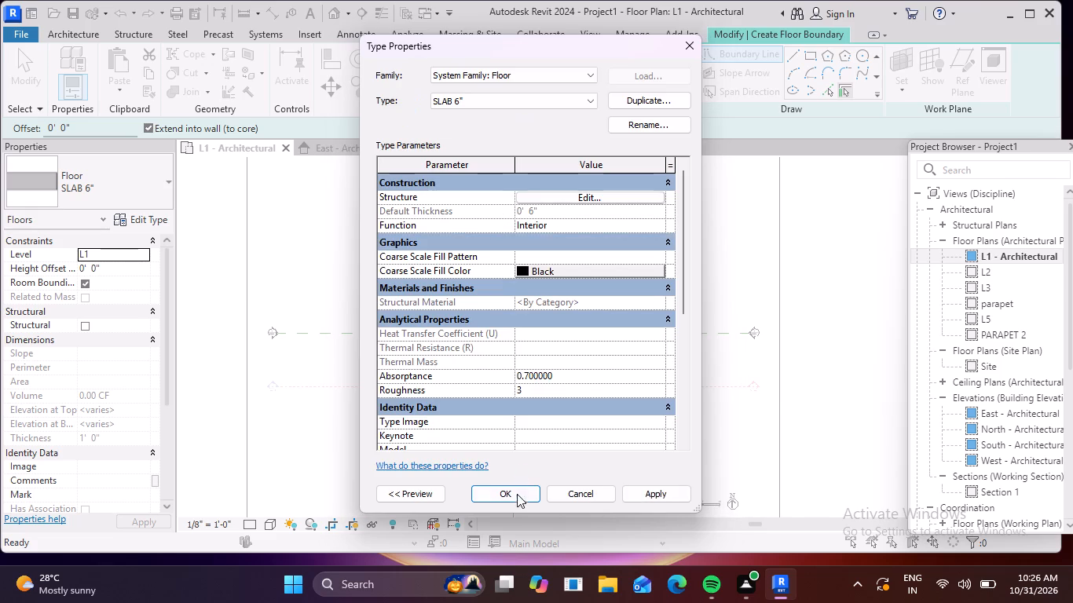
left_click(529, 489)
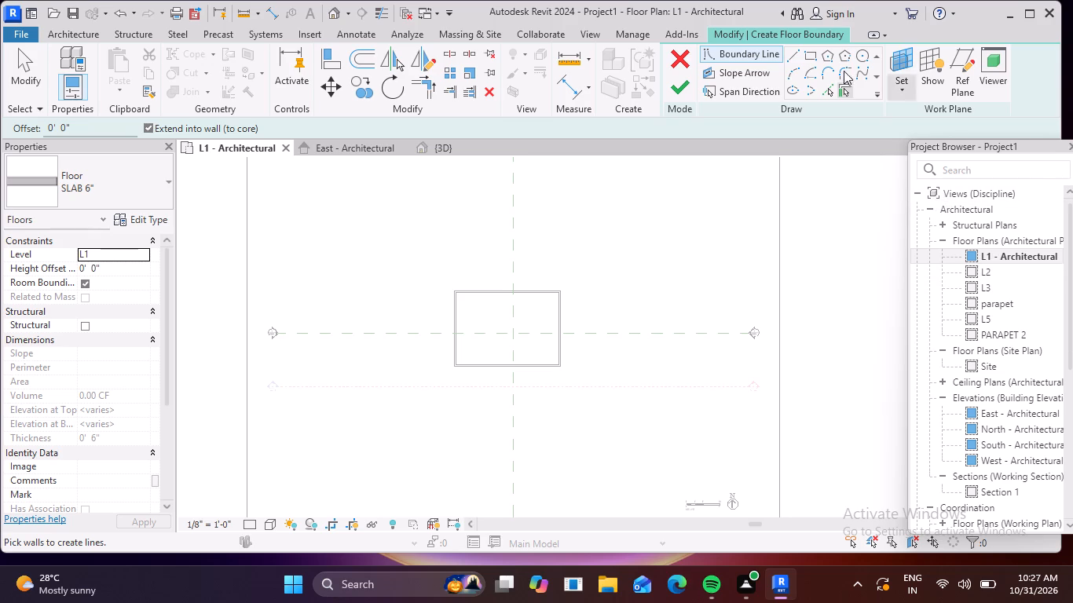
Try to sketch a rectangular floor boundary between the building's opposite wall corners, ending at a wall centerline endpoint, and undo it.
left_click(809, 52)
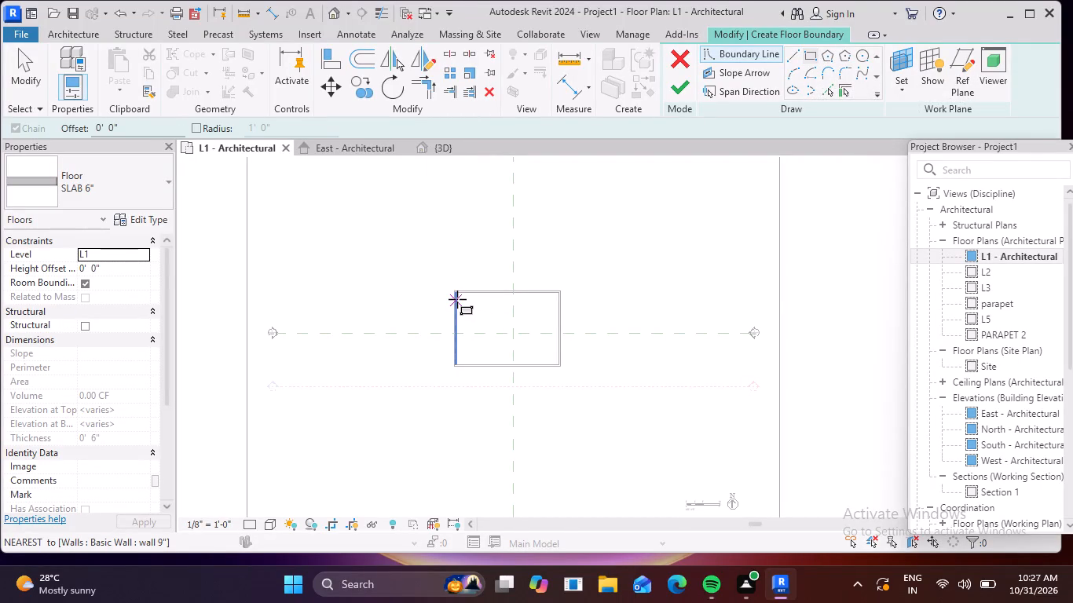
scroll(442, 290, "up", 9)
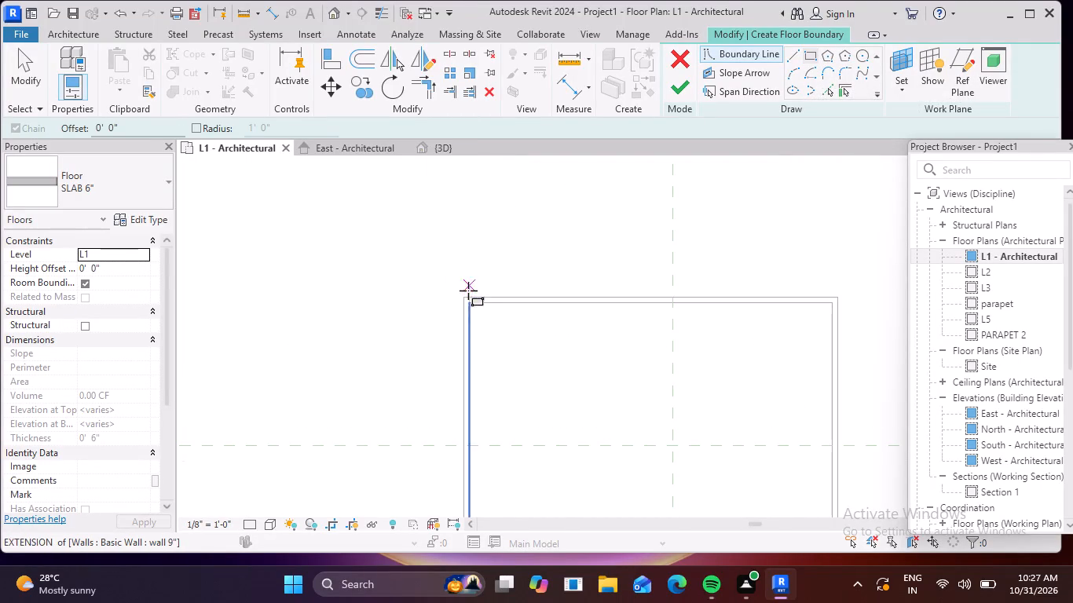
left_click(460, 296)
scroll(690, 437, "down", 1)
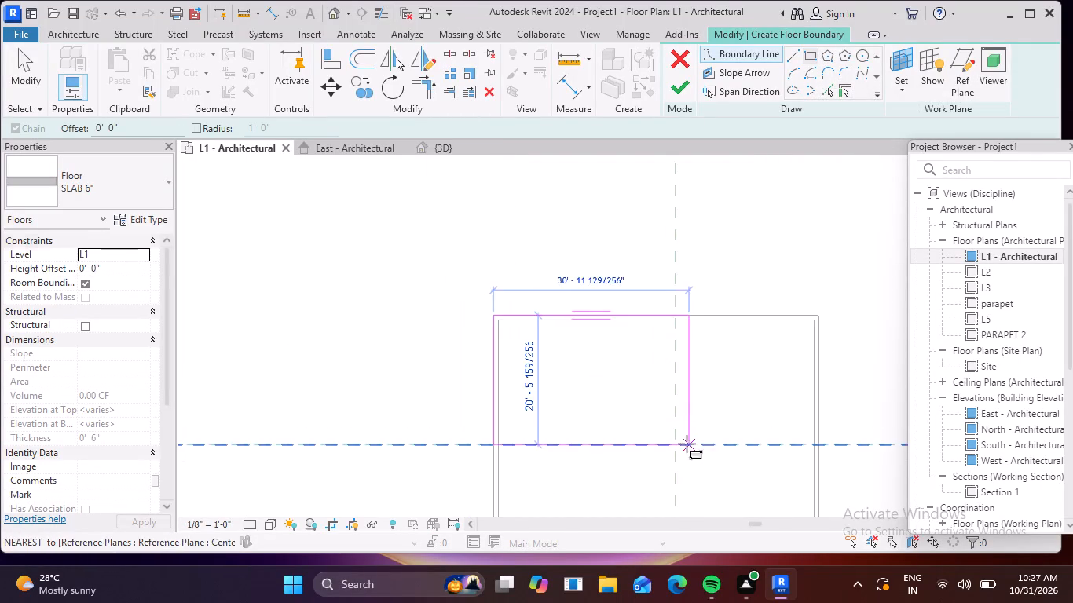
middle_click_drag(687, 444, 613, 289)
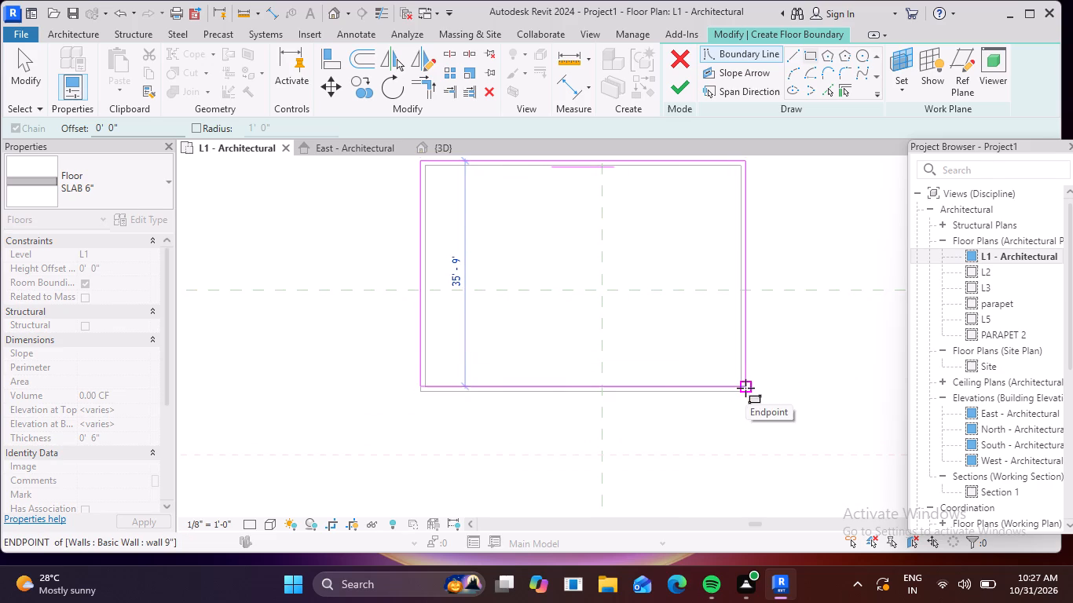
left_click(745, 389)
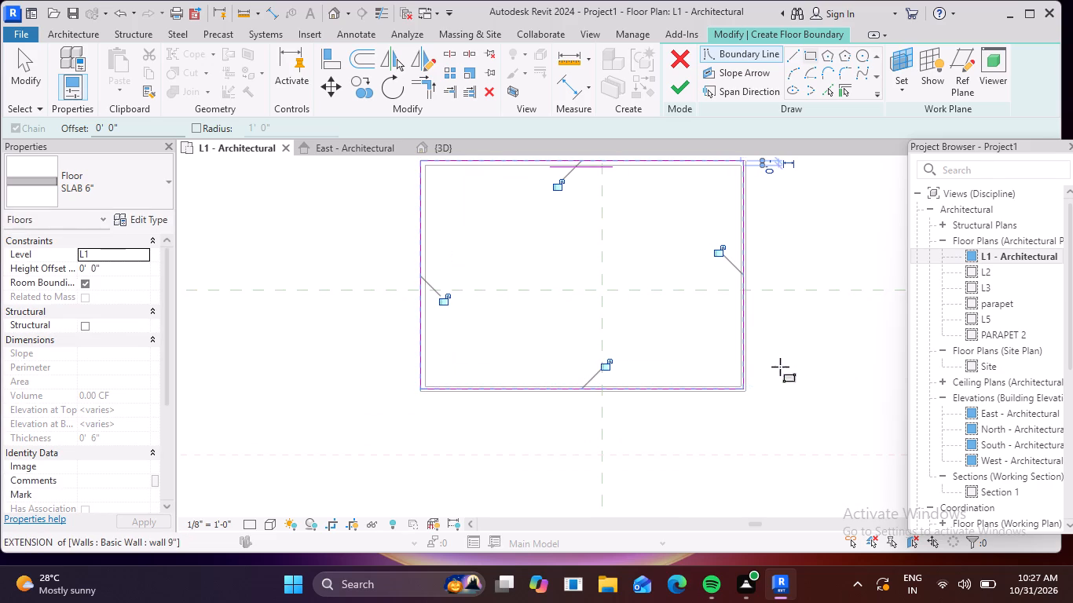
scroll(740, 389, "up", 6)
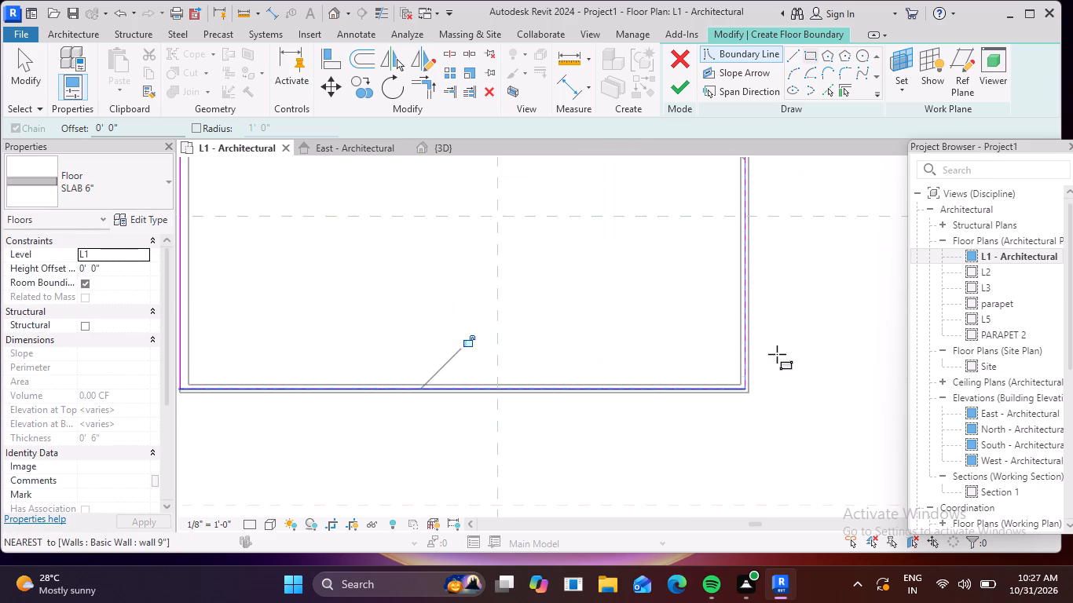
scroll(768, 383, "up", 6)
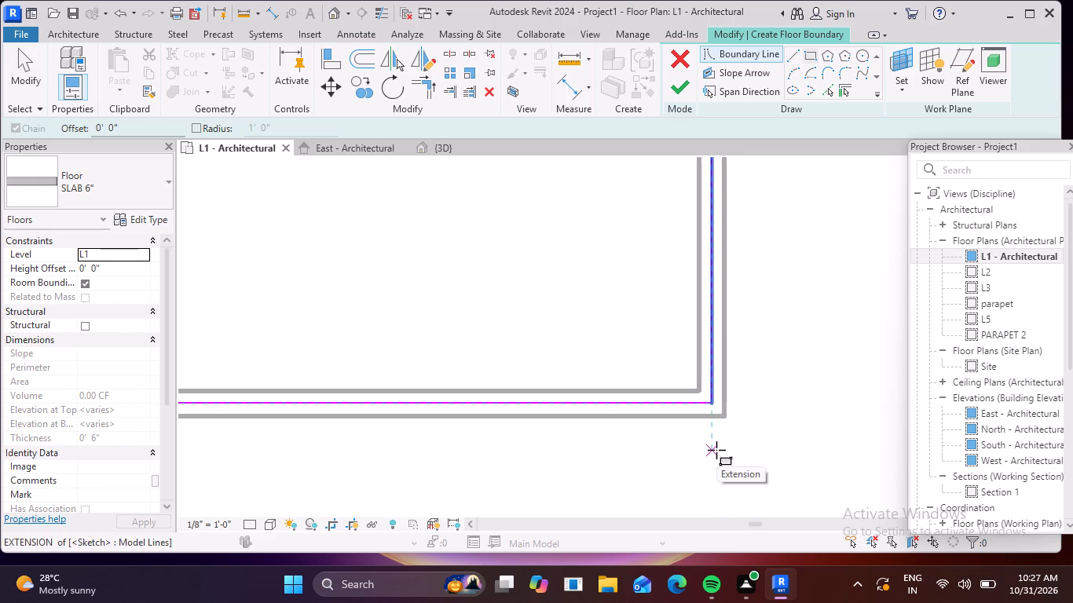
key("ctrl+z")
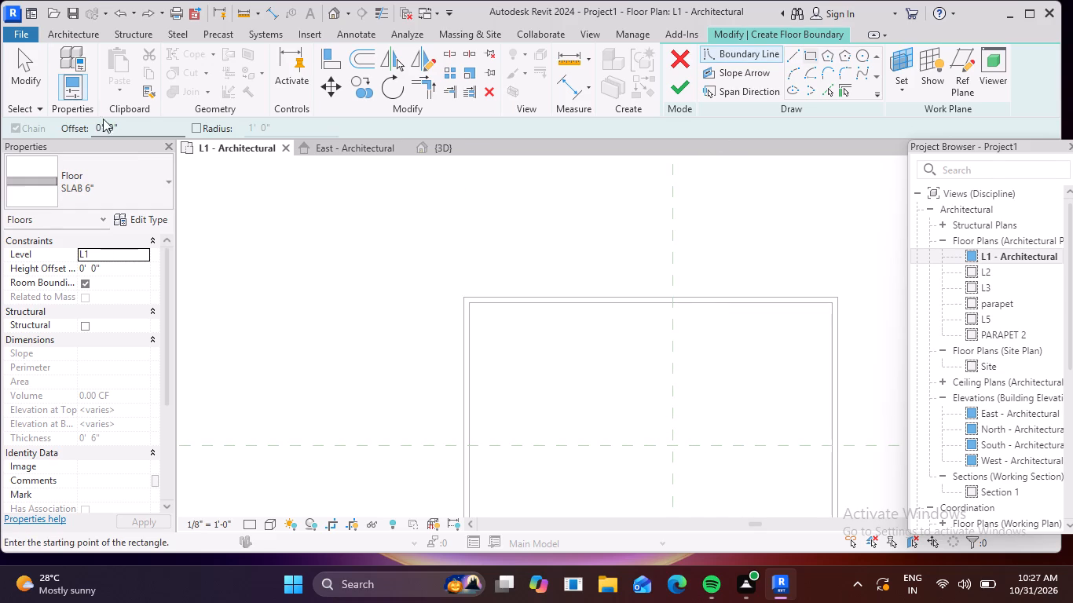
Sketch a rectangular floor boundary along the outer faces of the four walls, between diagonally opposite outer corners.
left_click(813, 55)
scroll(465, 302, "up", 10)
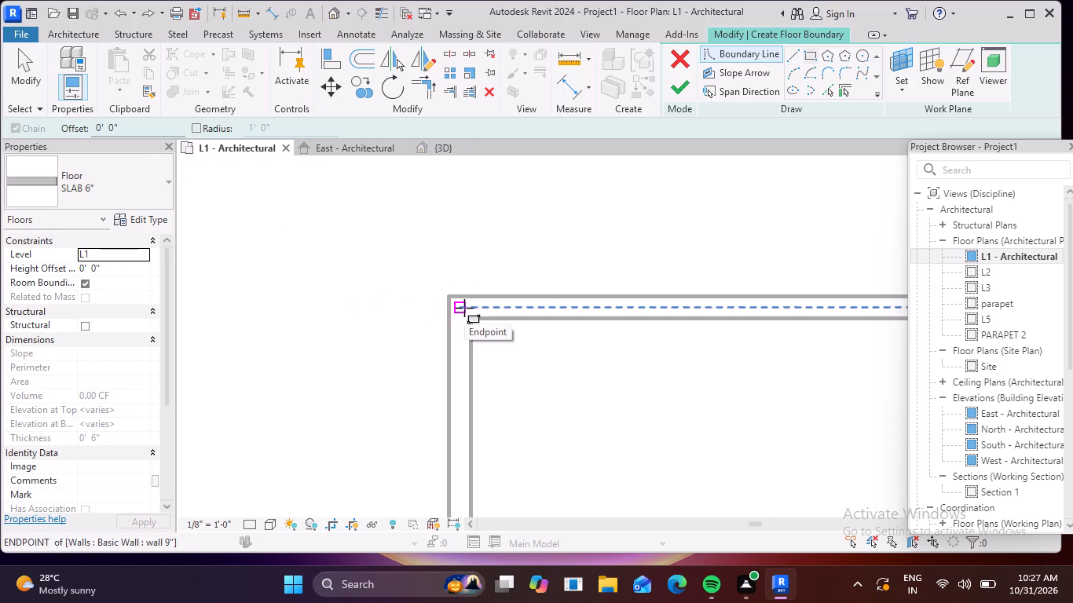
key("space")
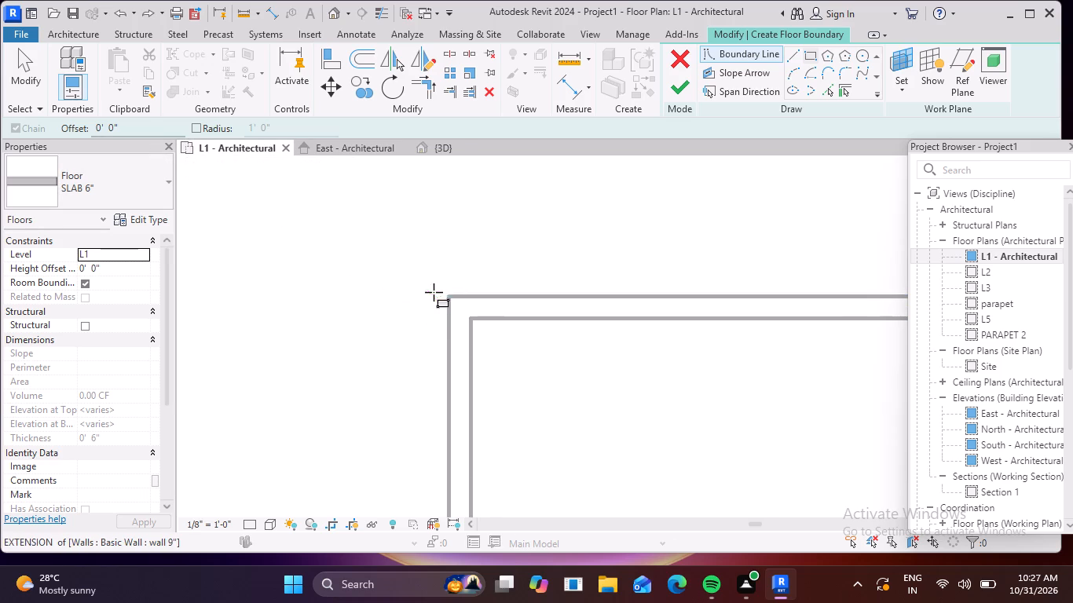
left_click(451, 296)
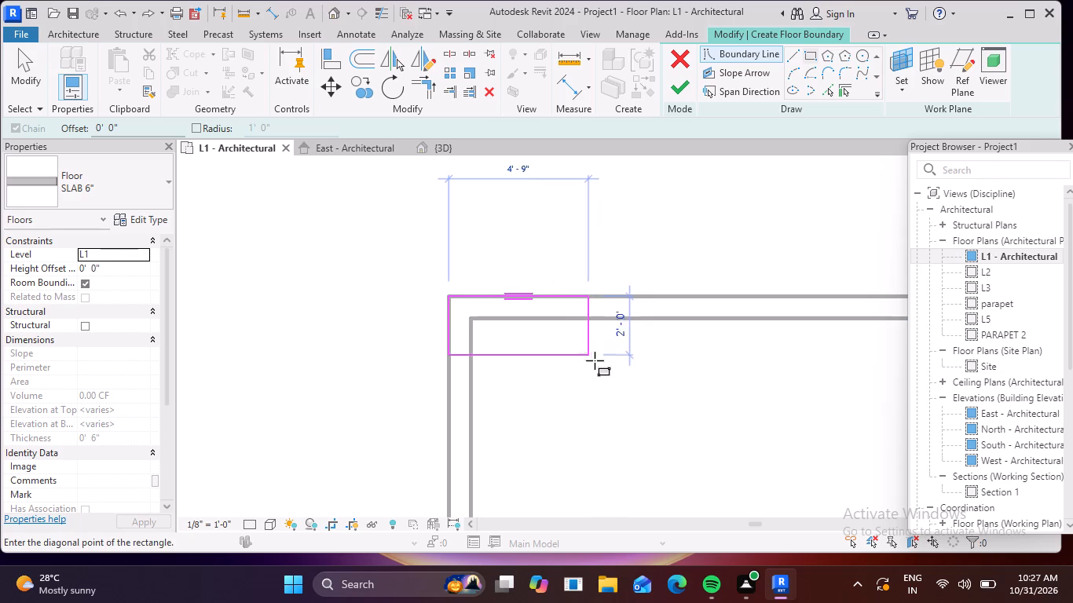
scroll(656, 407, "down", 4)
middle_click_drag(687, 436, 496, 237)
scroll(506, 261, "down", 4)
scroll(665, 393, "down", 3)
middle_click_drag(680, 426, 521, 316)
scroll(675, 395, "up", 8)
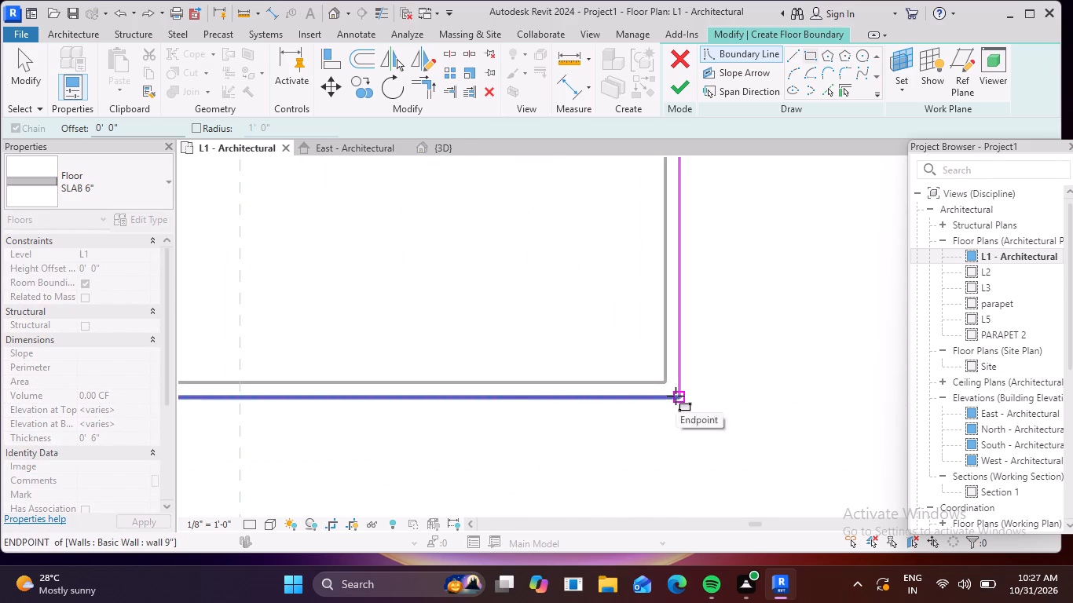
scroll(676, 396, "up", 5)
left_click(683, 397)
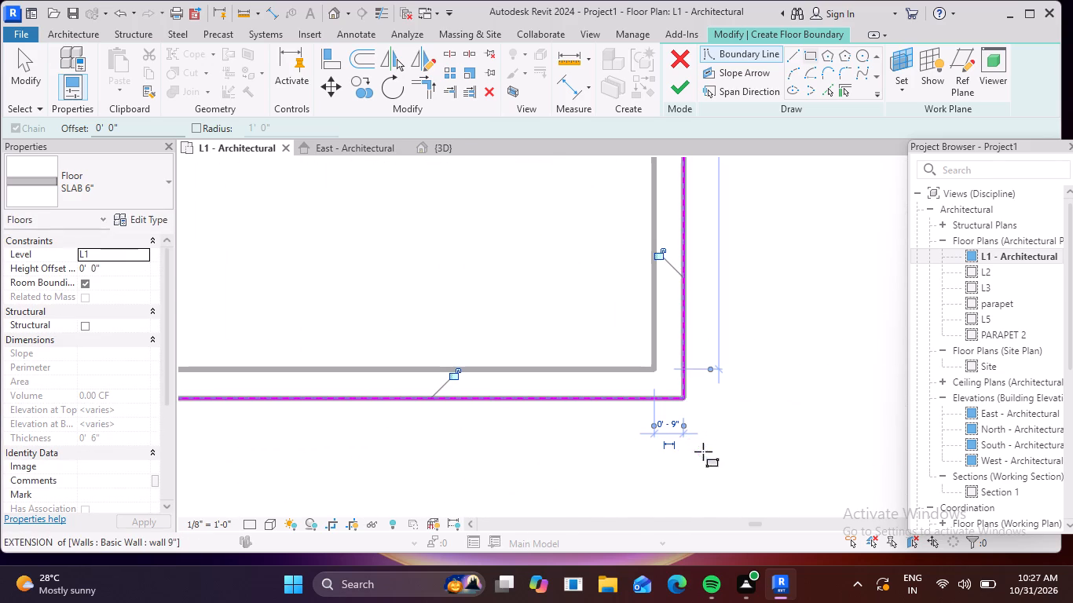
scroll(434, 446, "down", 5)
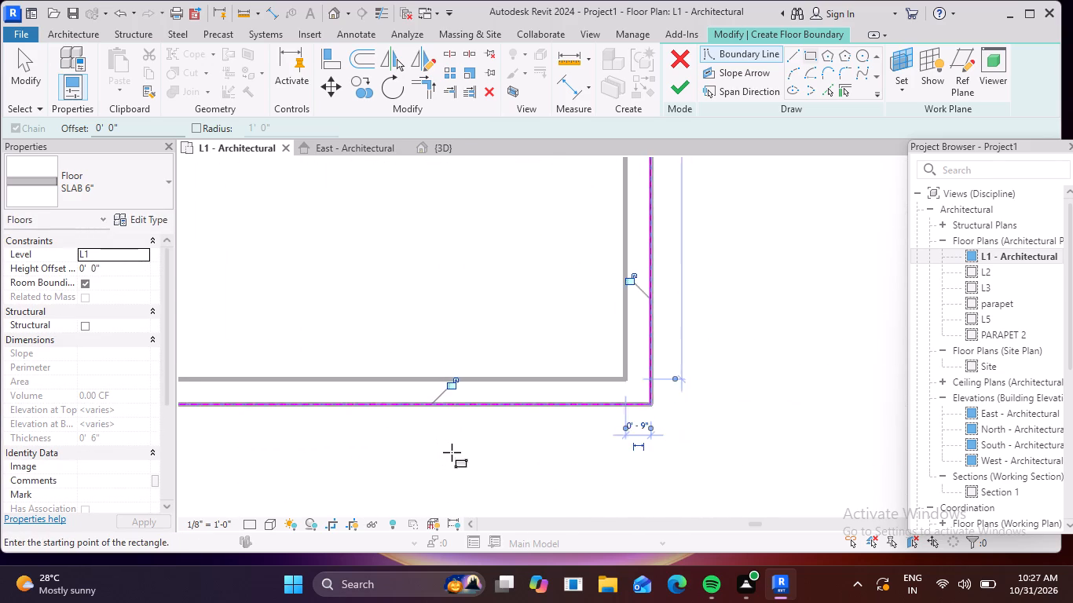
scroll(452, 452, "down", 5)
key("Return")
scroll(384, 328, "down", 1)
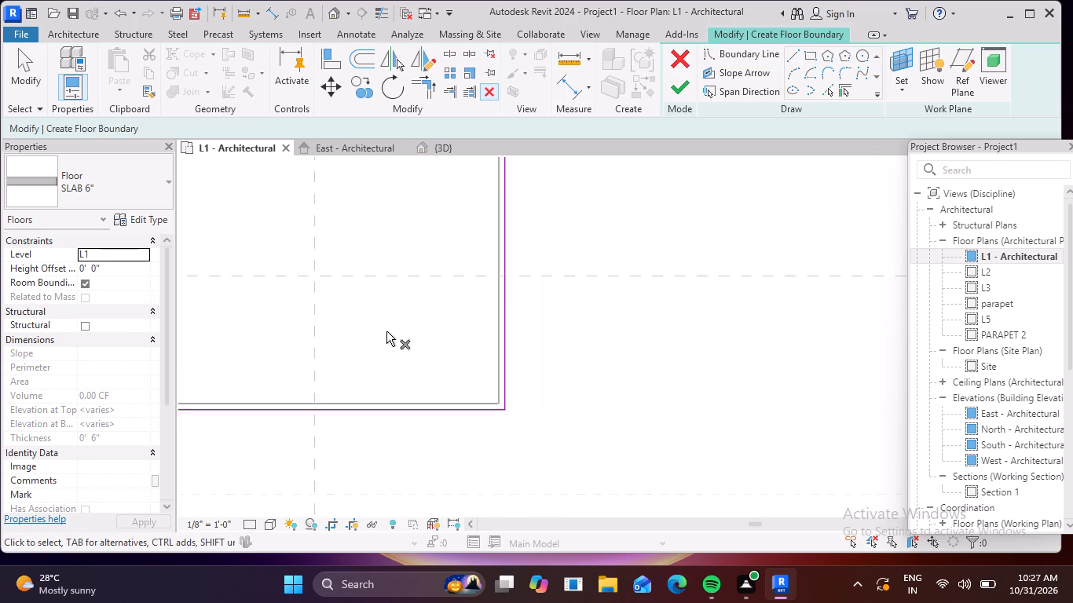
scroll(386, 331, "down", 3)
middle_click_drag(409, 311, 611, 422)
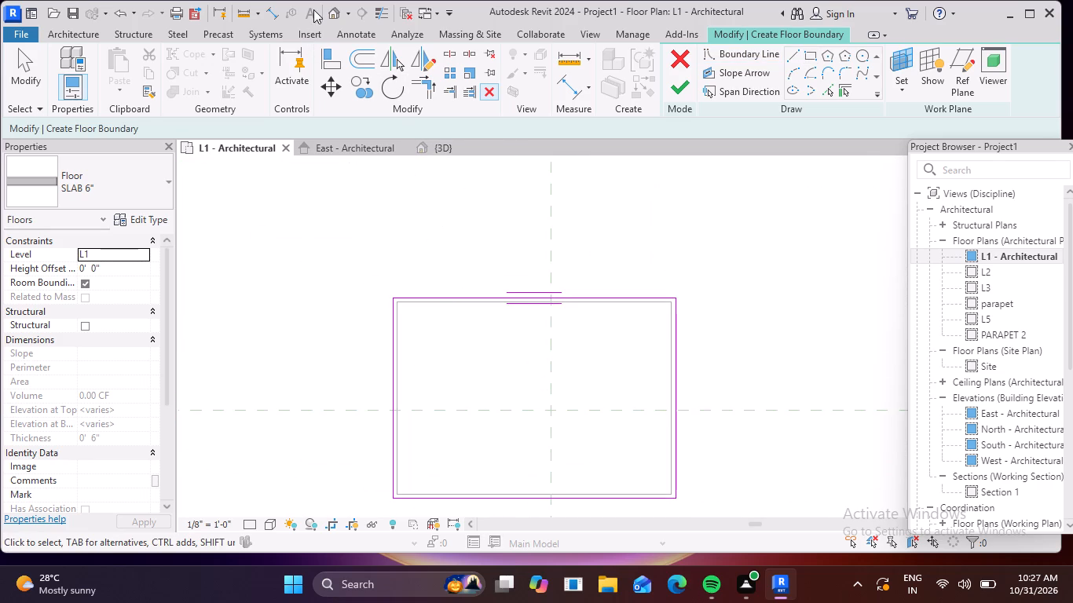
Examine the sketched floor boundary against the walls from several angles in the default 3D view.
left_click(328, 11)
scroll(632, 405, "up", 6)
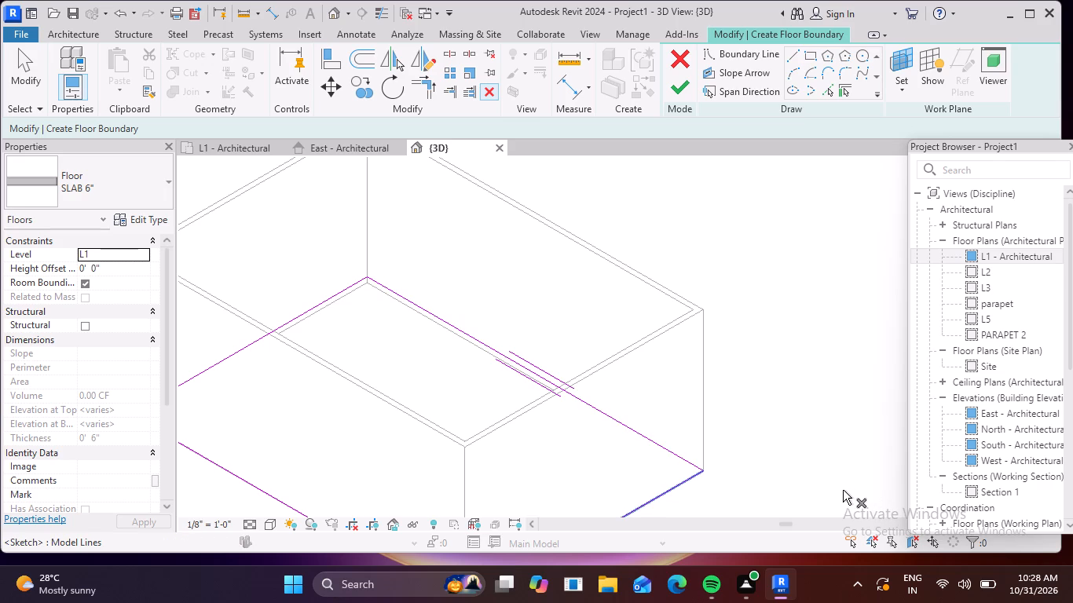
middle_click_drag(826, 444, 811, 375, "shift")
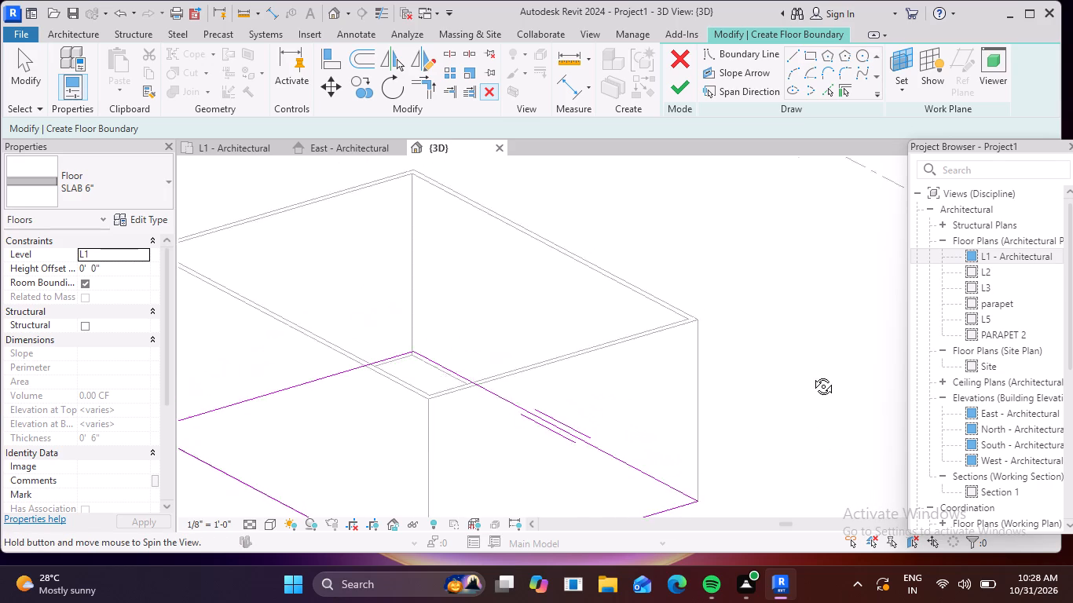
middle_click_drag(811, 375, 924, 287, "shift")
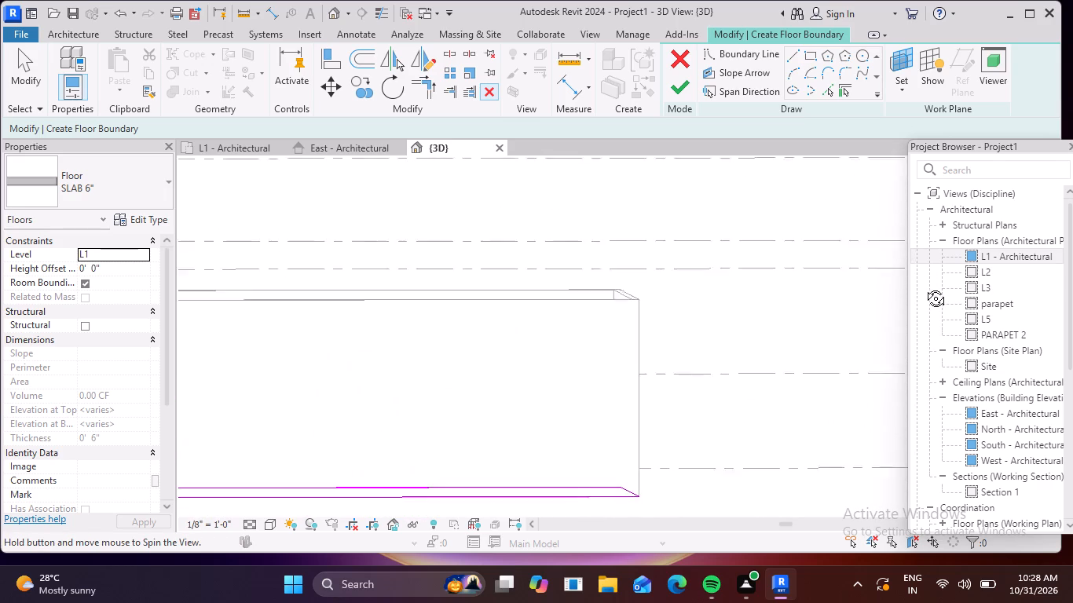
middle_click_drag(924, 287, 890, 408, "shift")
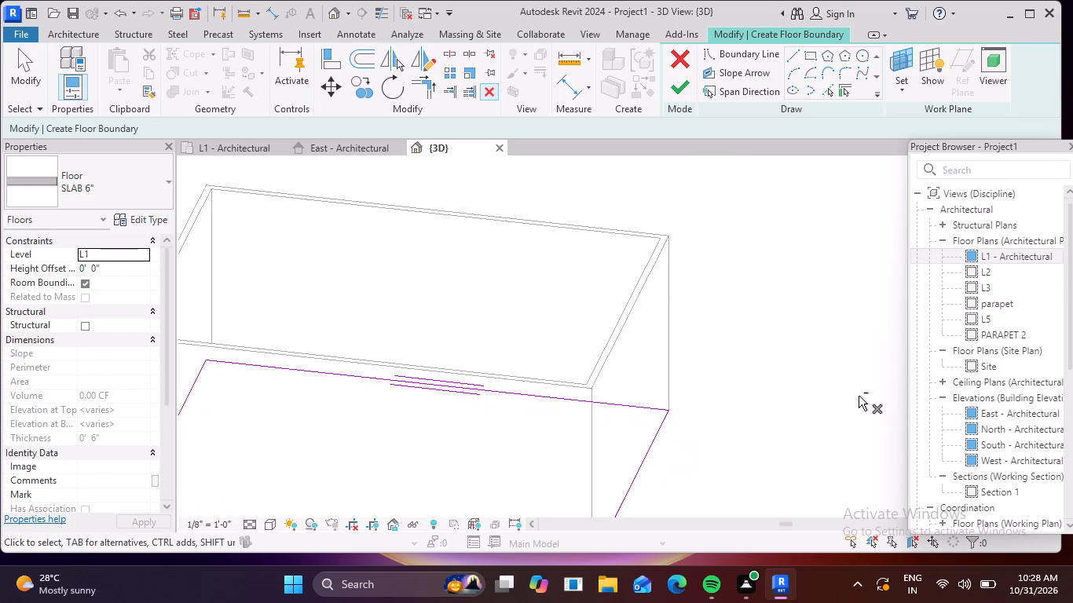
middle_click_drag(515, 292, 557, 337, "shift")
middle_click_drag(694, 266, 877, 222)
Undo the rectangular floor boundary and the SLAB 6" type's layer thickness change.
key("ctrl+z")
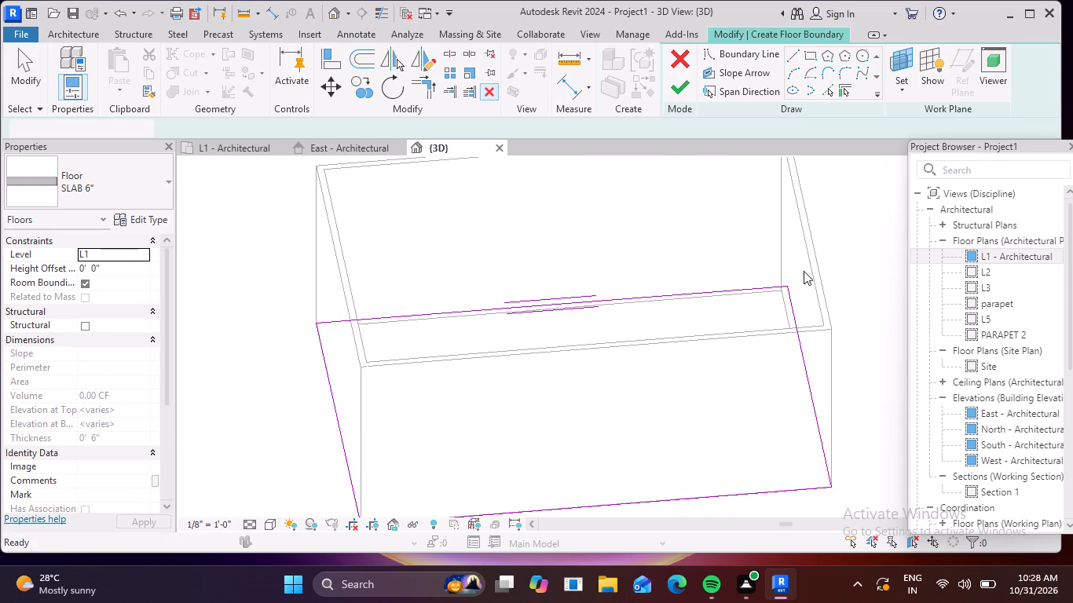
key("ctrl+z")
scroll(507, 281, "down", 4)
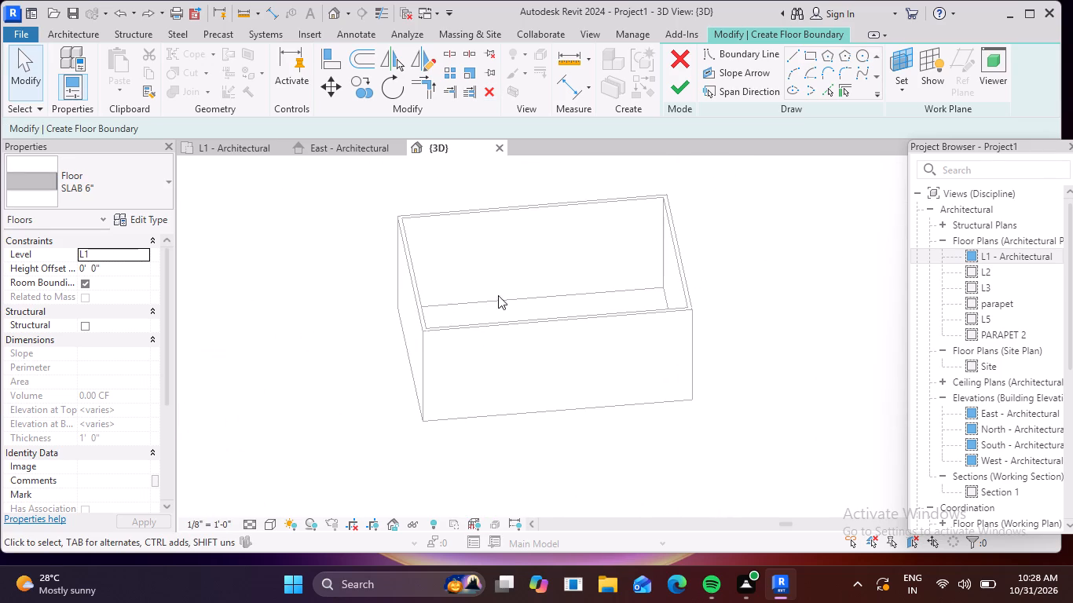
middle_click_drag(792, 371, 791, 374, "shift")
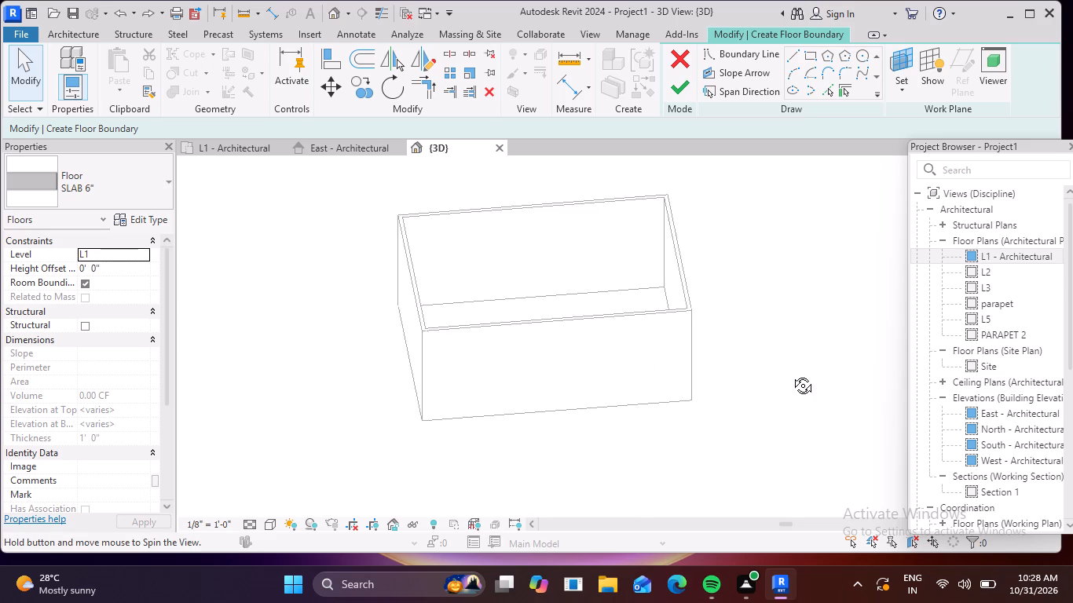
middle_click_drag(791, 374, 785, 125, "shift")
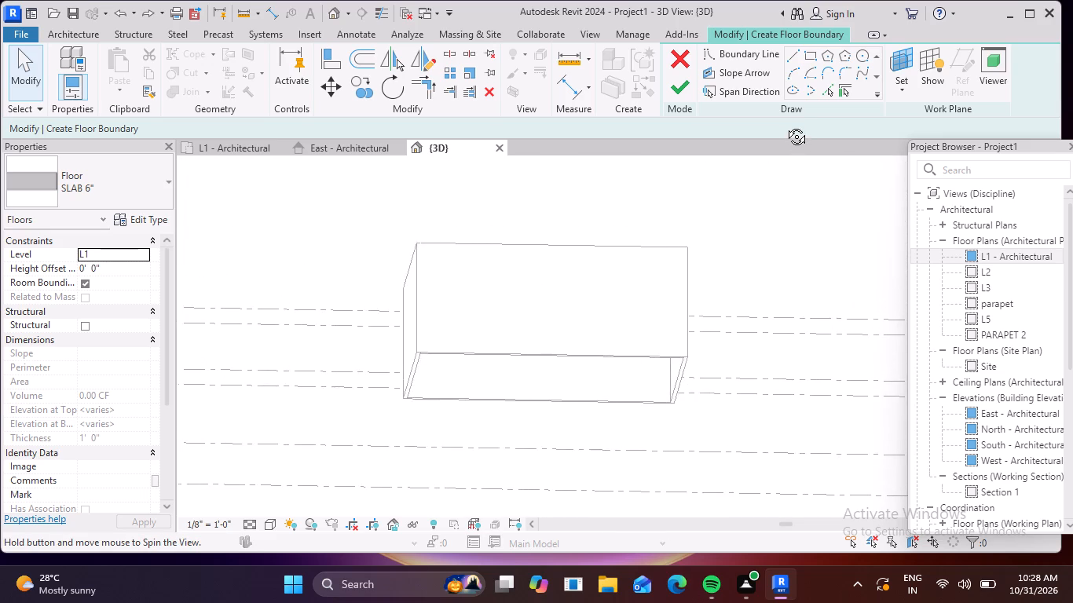
middle_click_drag(785, 125, 730, 215, "shift")
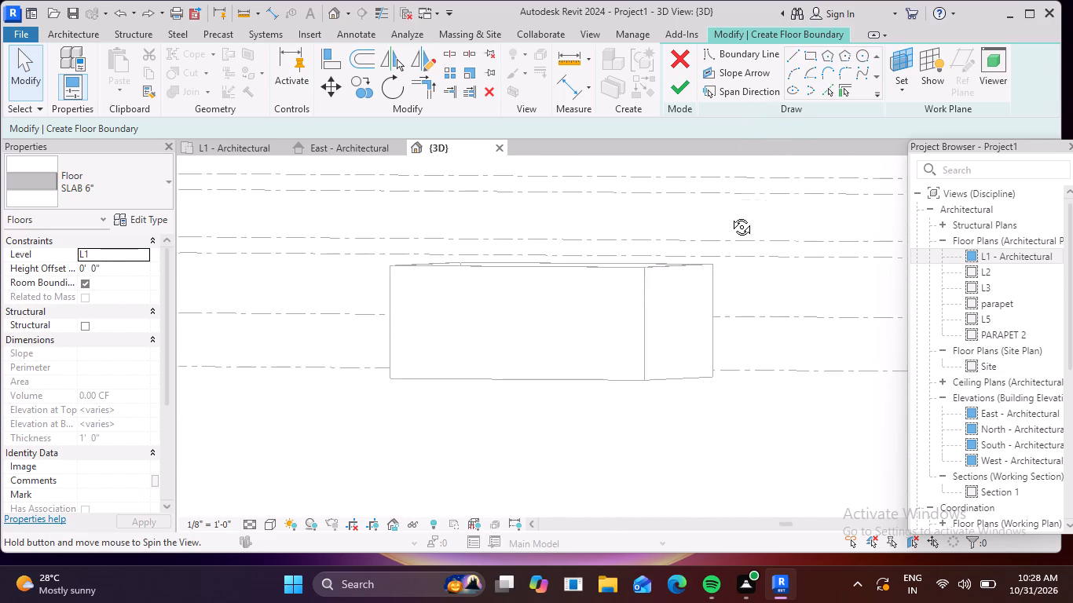
middle_click_drag(730, 215, 789, 349, "shift")
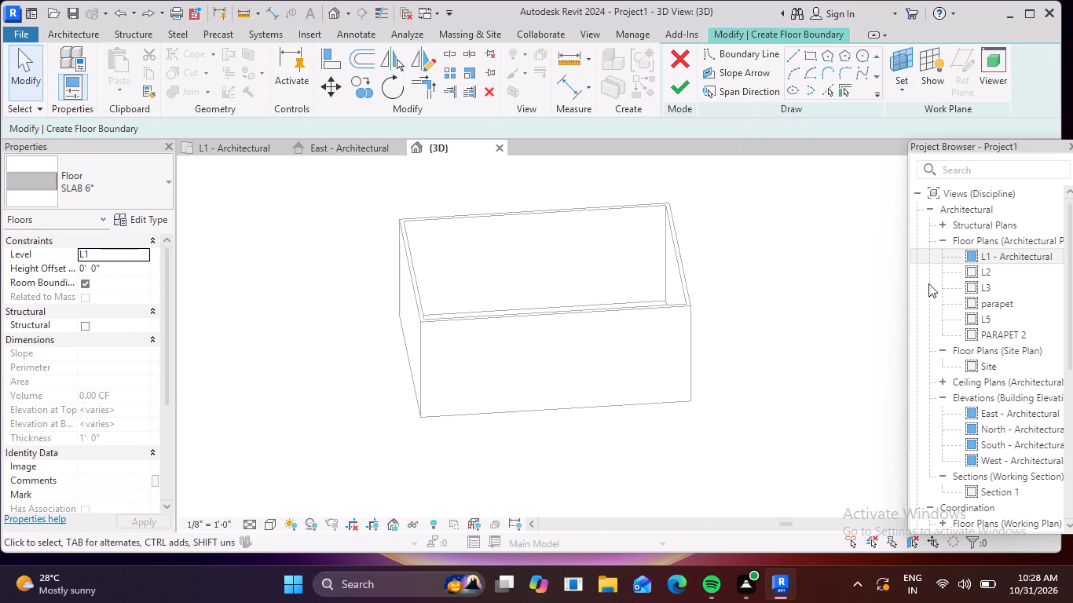
Return to the L1 - Architectural plan and duplicate the SLAB 6" floor type as 6".
double_click(967, 254)
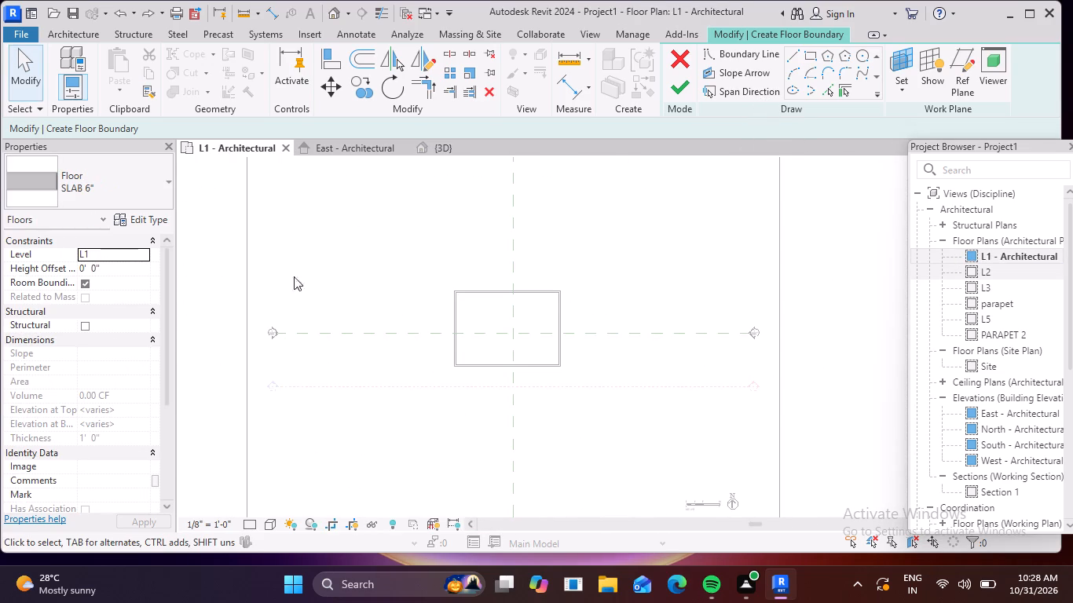
left_click(163, 180)
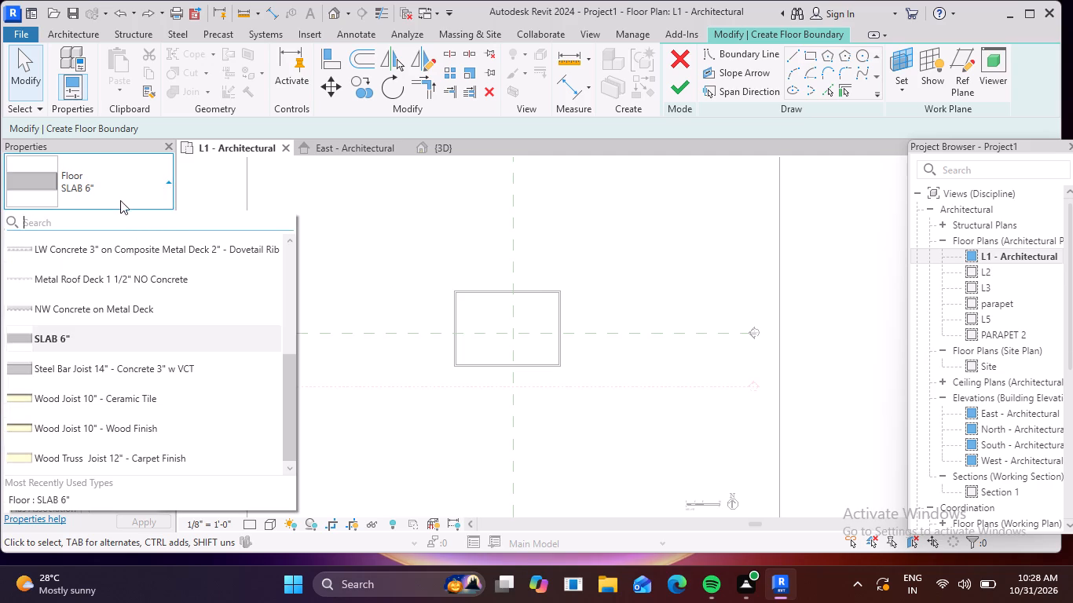
left_click(104, 180)
left_click(150, 216)
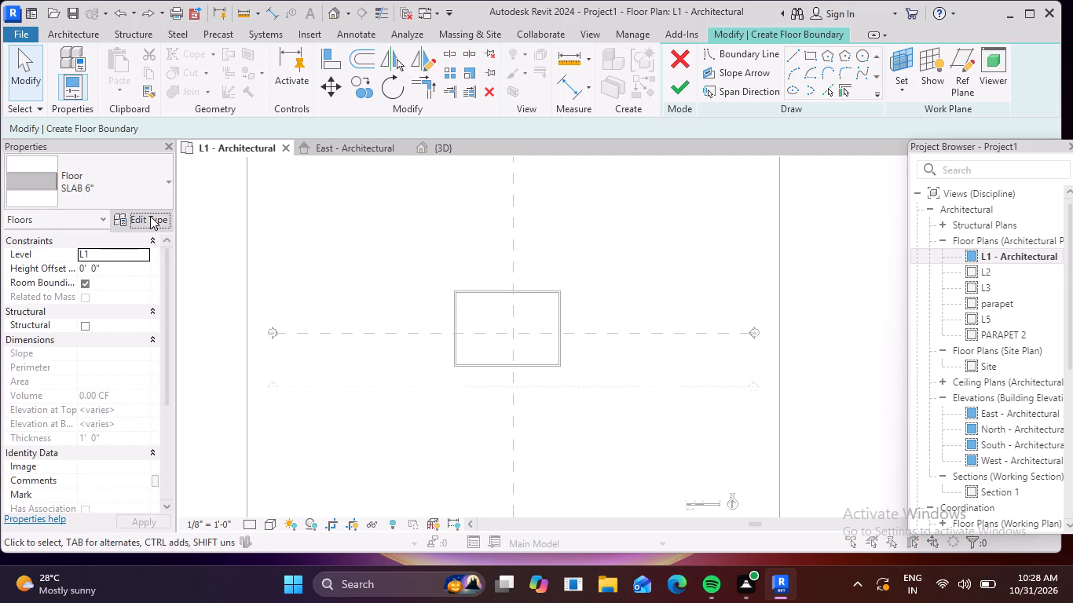
left_click(583, 190)
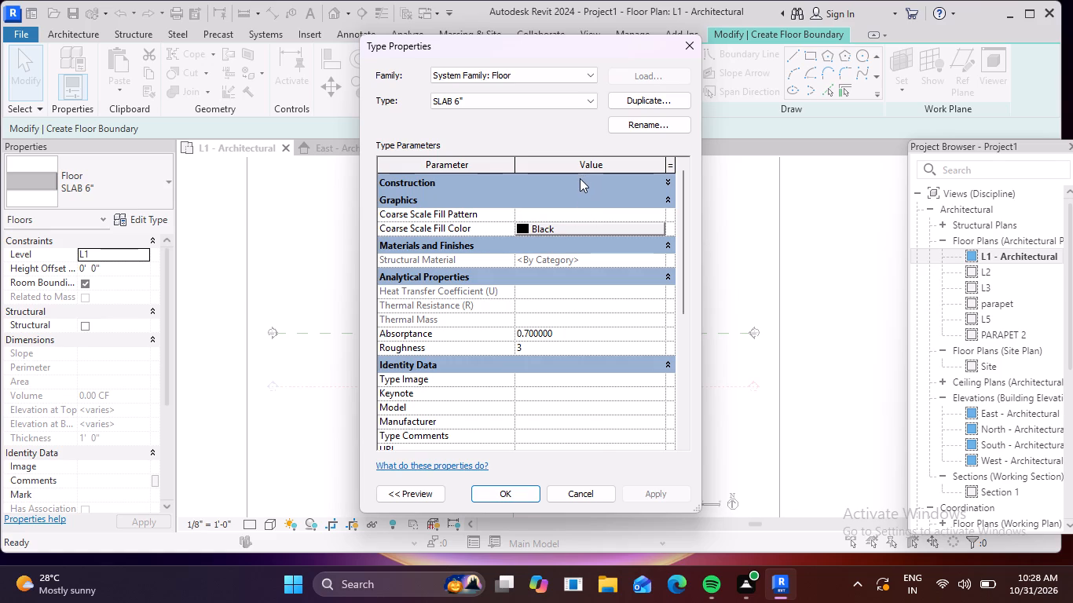
scroll(580, 178, "up", 4)
scroll(562, 213, "down", 5)
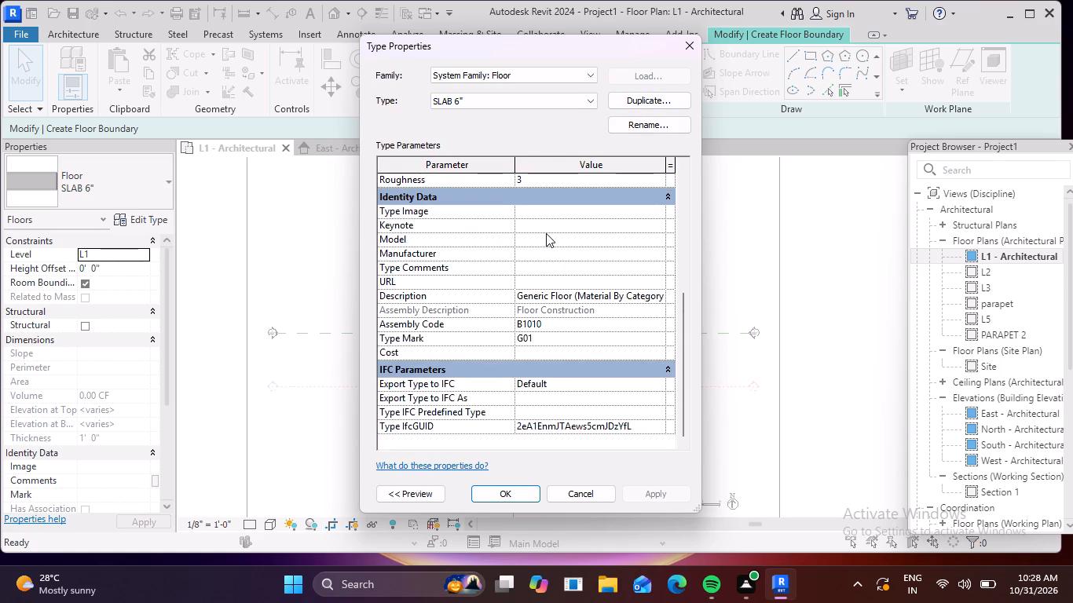
scroll(545, 233, "up", 13)
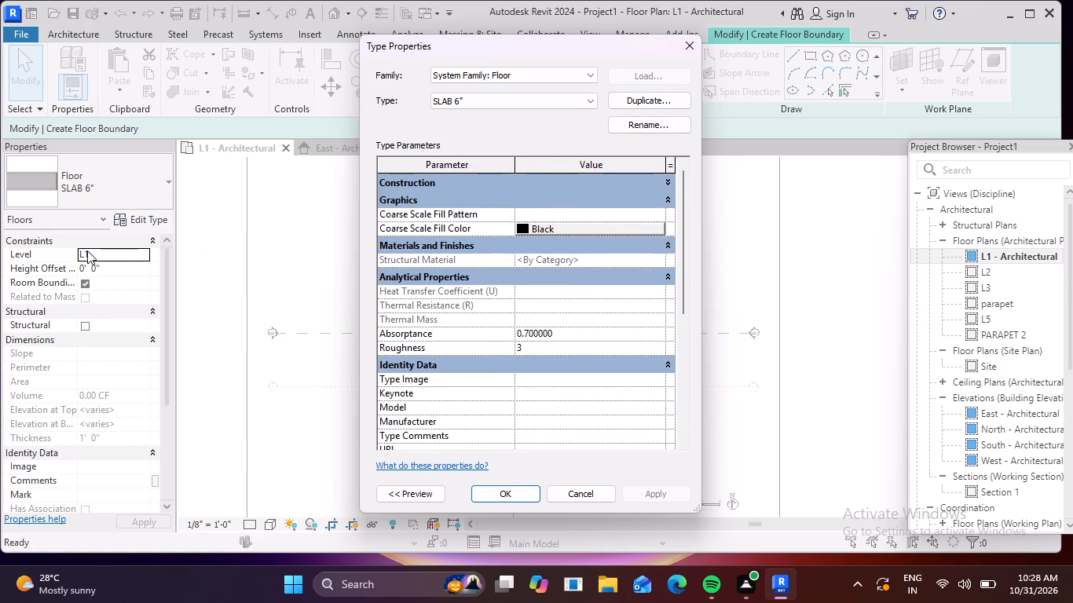
left_click(156, 217)
left_click(656, 100)
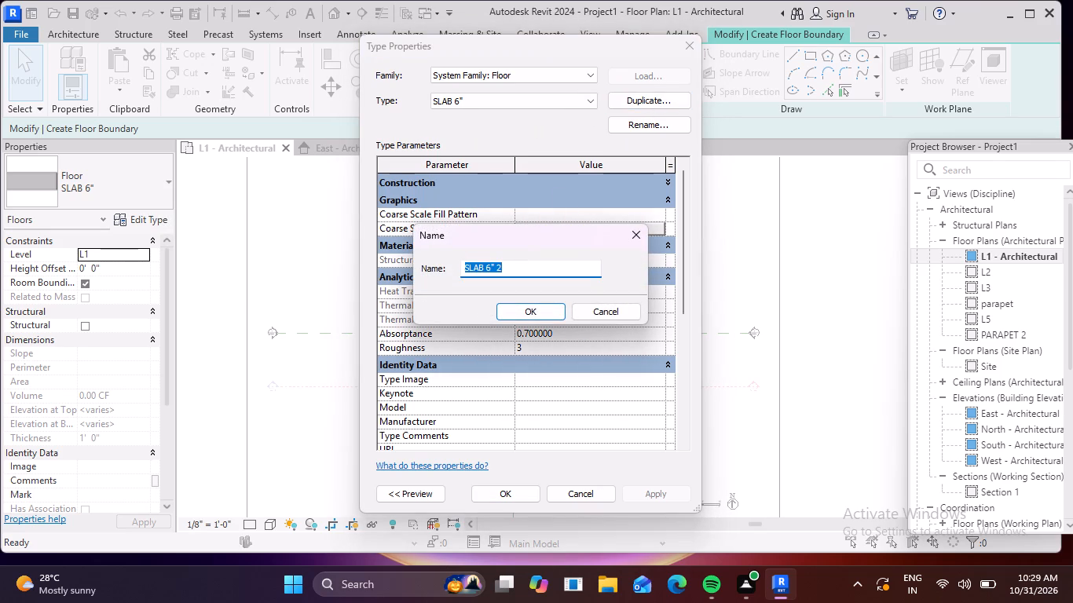
key("BackSpace")
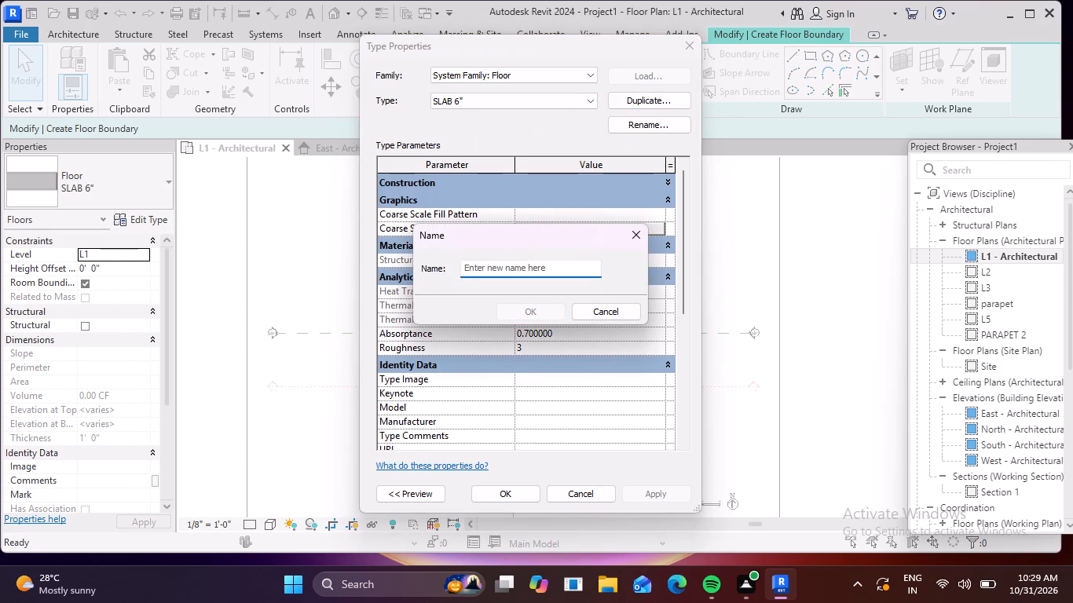
type("6\"")
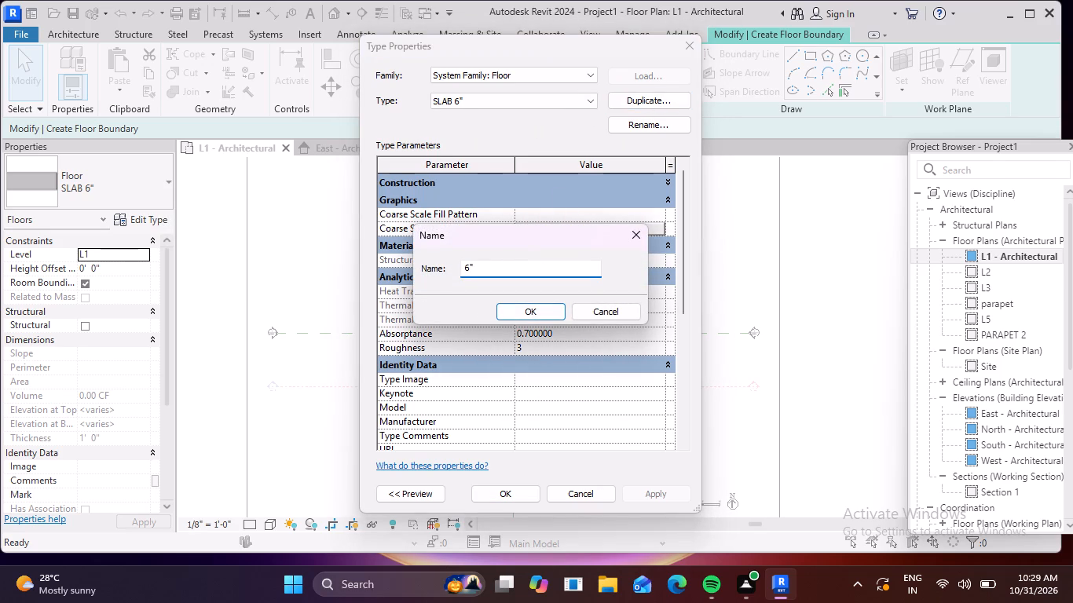
left_click(526, 312)
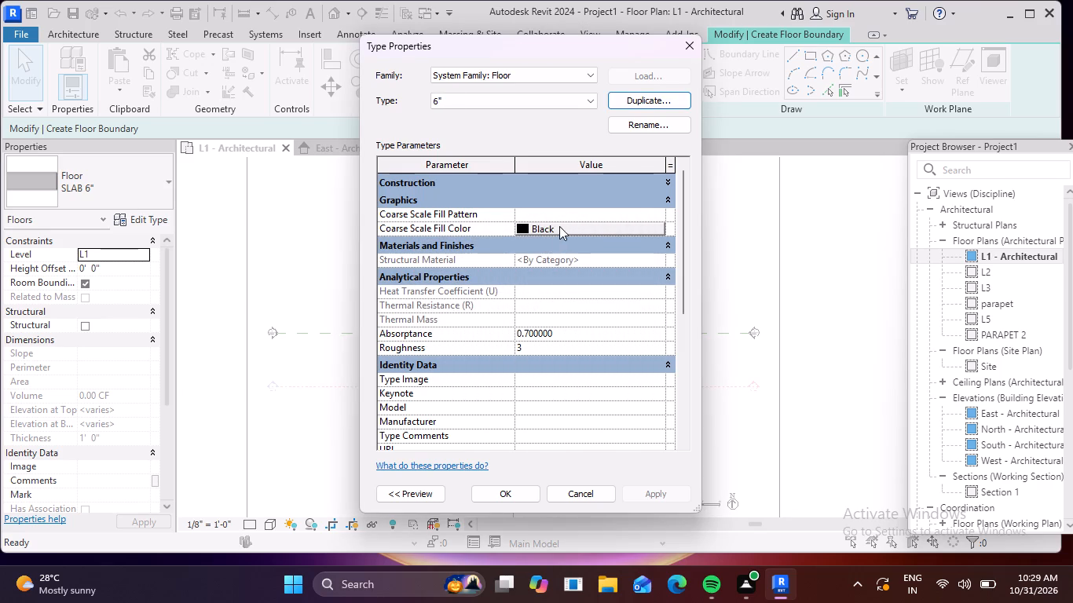
Set the Structure layer thickness of the 6" floor type to 6" and apply the type.
scroll(557, 228, "up", 7)
left_click(585, 178)
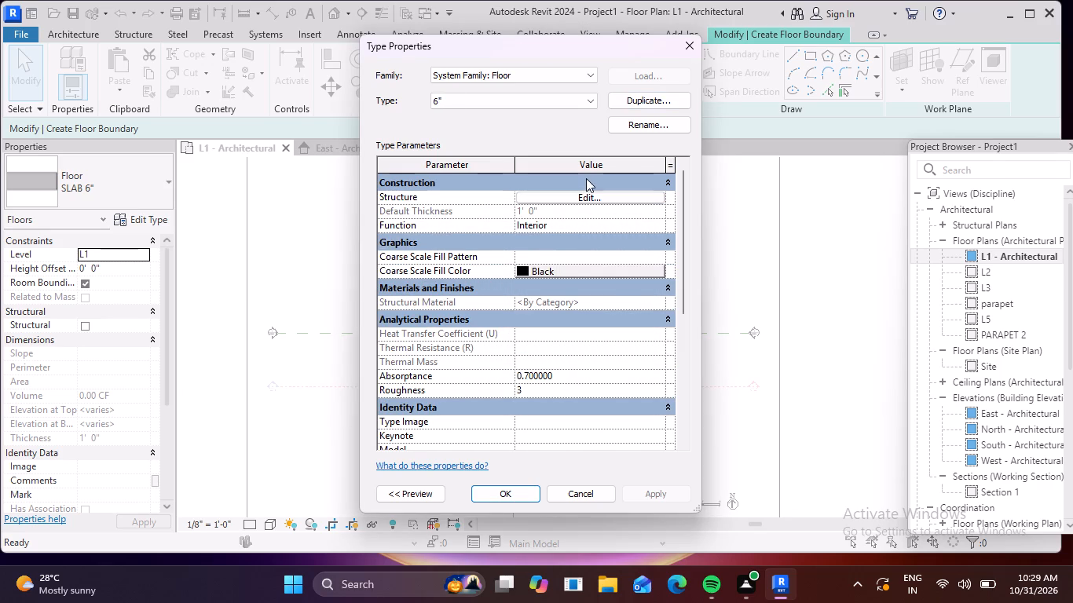
left_click(588, 198)
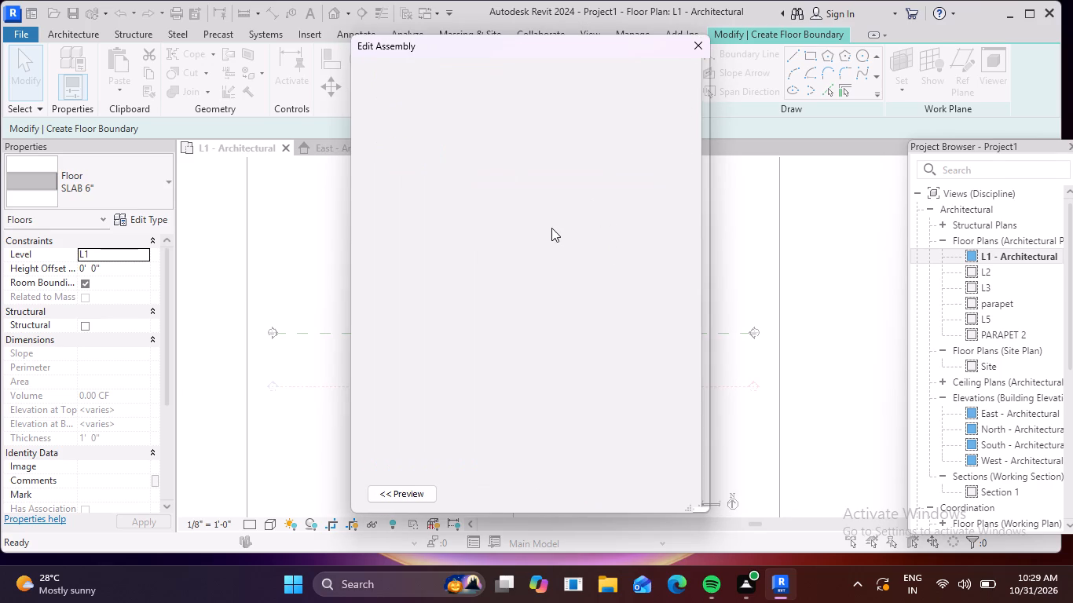
left_click(551, 228)
key("BackSpace")
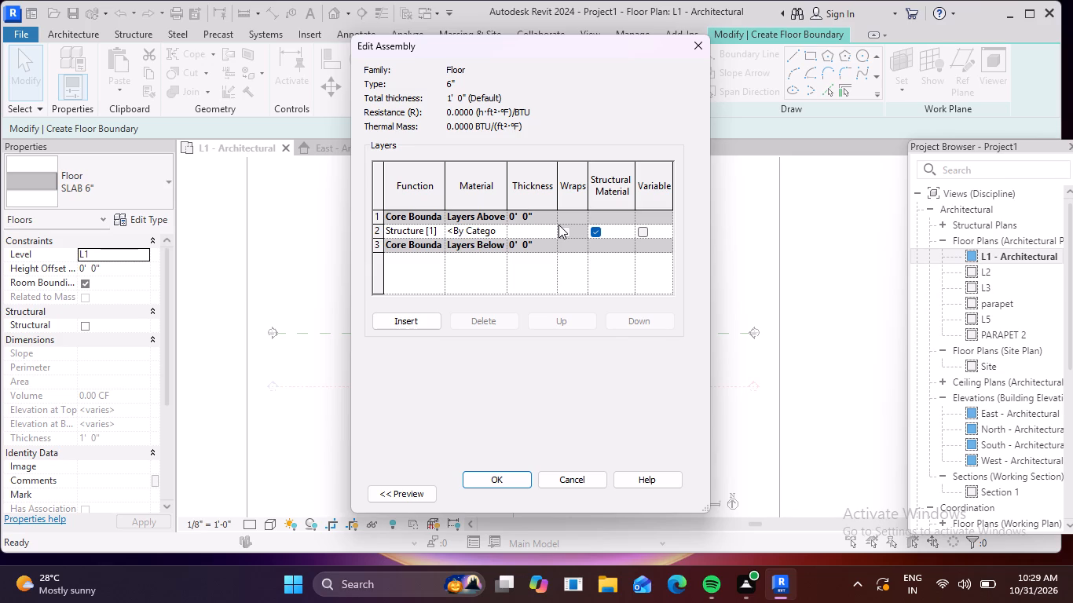
key("6")
key("shift+quotedbl")
key("Return")
left_click(503, 478)
left_click(508, 491)
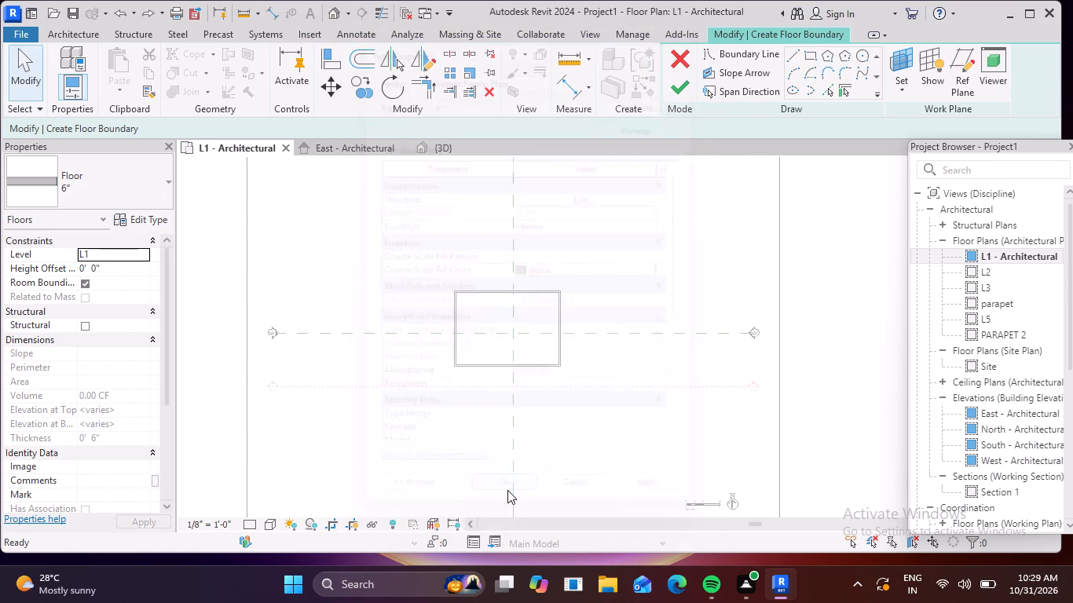
Sketch a rectangular floor boundary along the walls' outer faces, between diagonally opposite outer corners of the building.
scroll(472, 294, "up", 8)
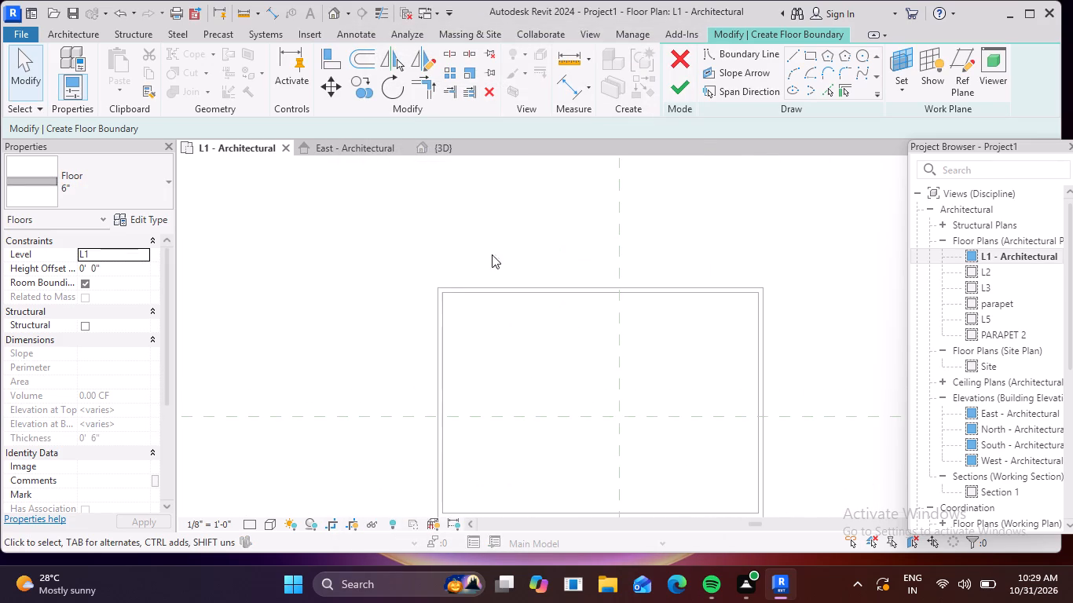
left_click(815, 54)
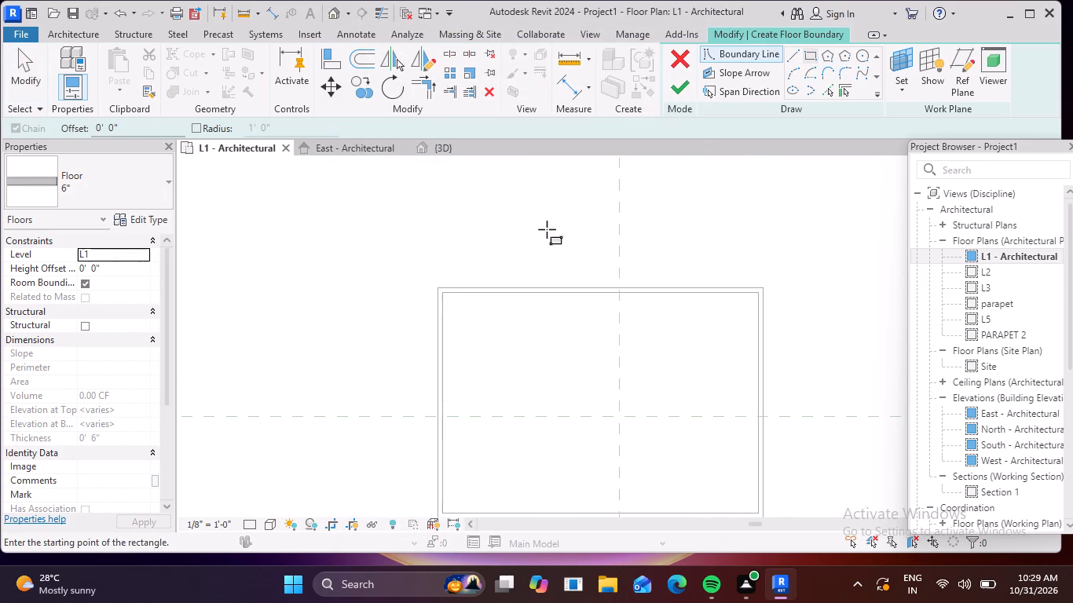
scroll(438, 308, "up", 4)
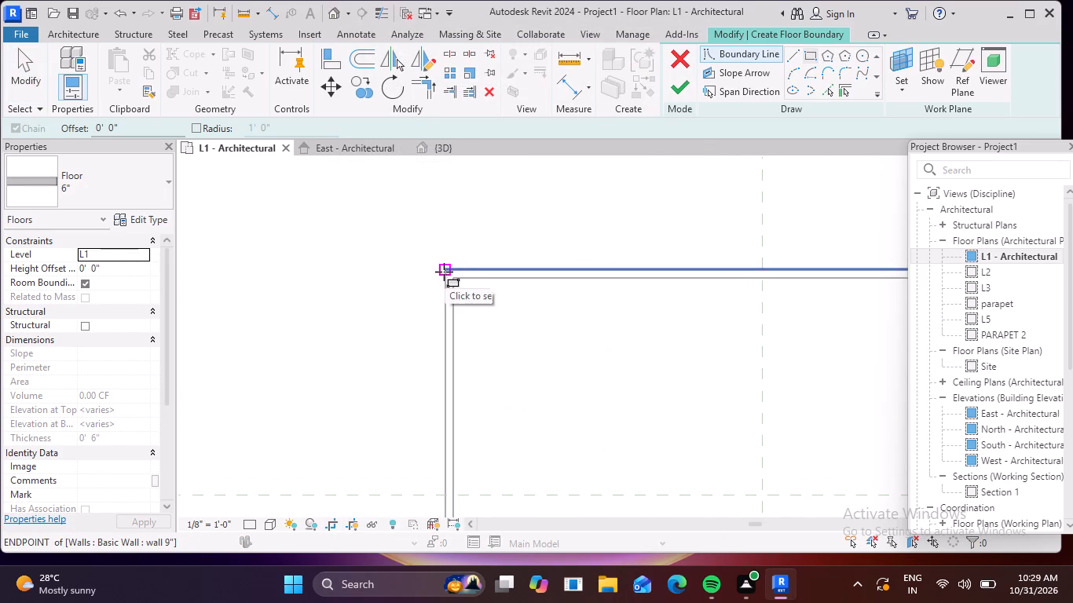
left_click(442, 271)
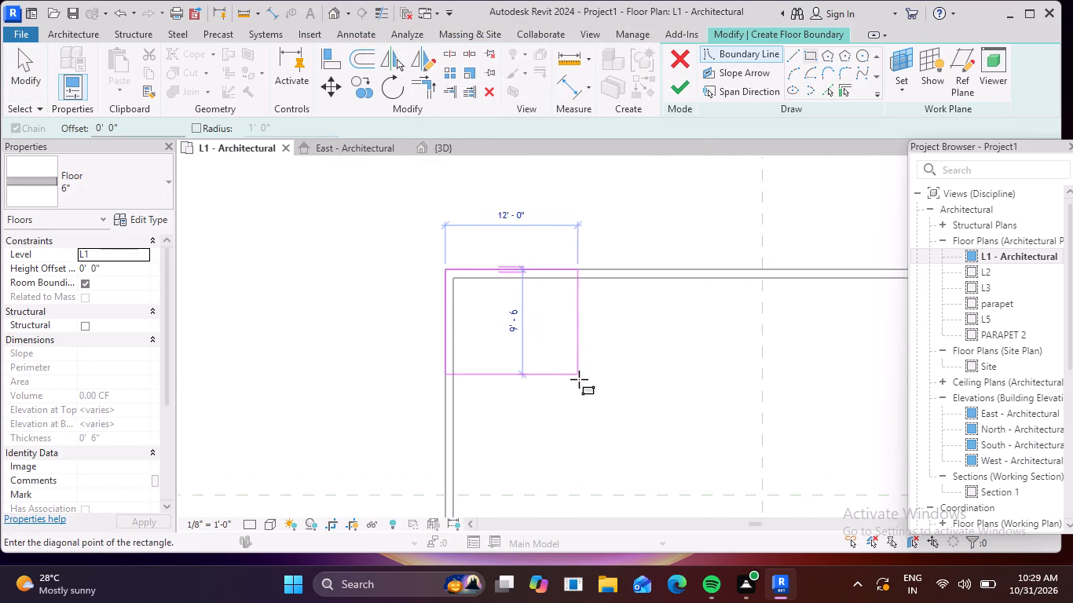
scroll(579, 379, "down", 3)
middle_click_drag(573, 383, 416, 189)
scroll(411, 205, "down", 4)
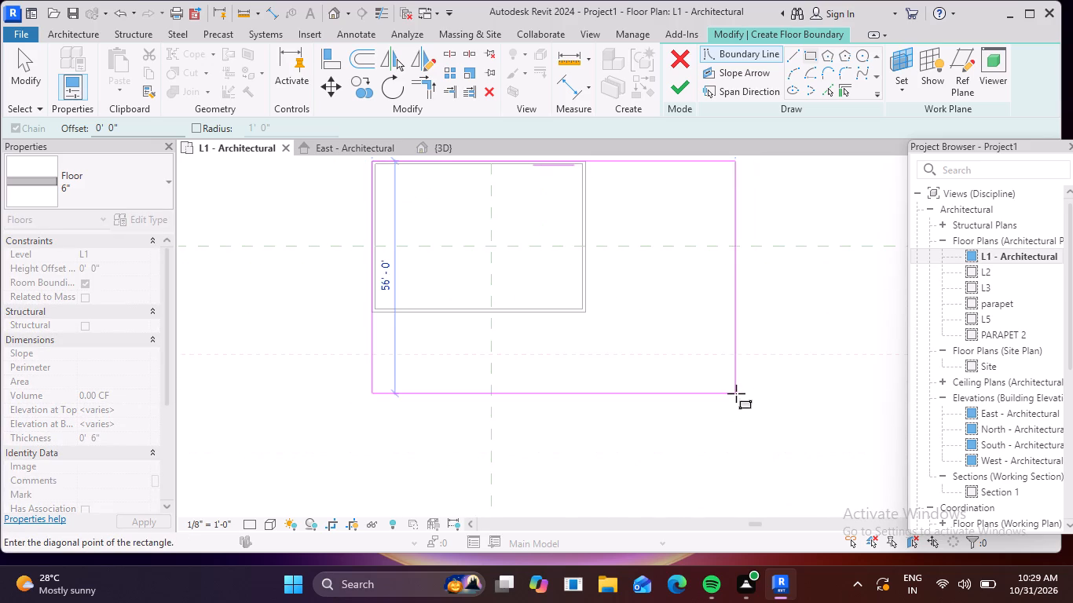
scroll(664, 368, "up", 4)
scroll(551, 287, "up", 6)
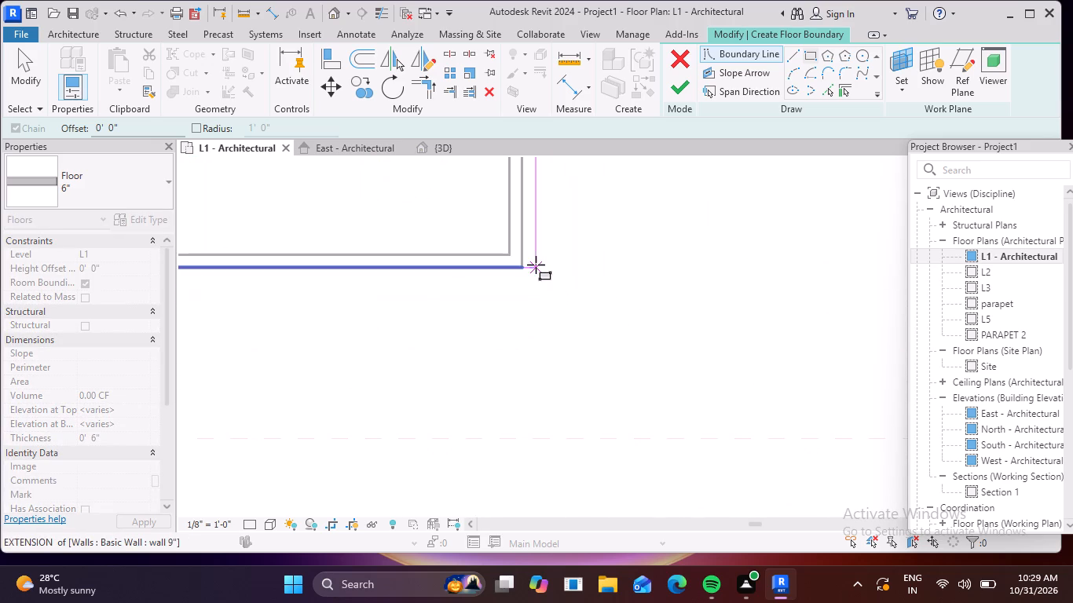
scroll(510, 265, "up", 5)
left_click(535, 269)
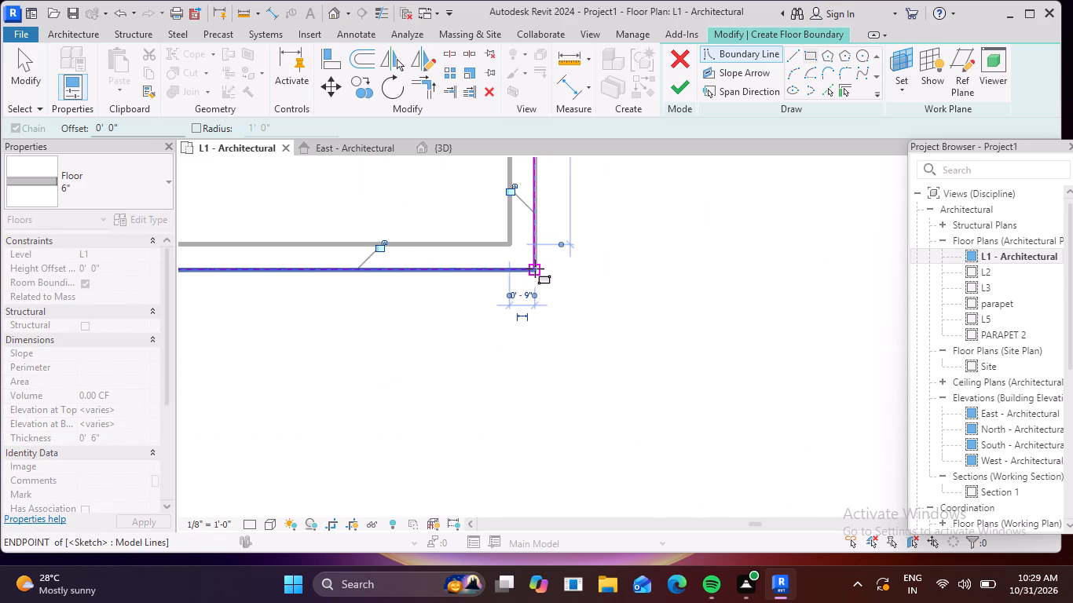
Inspect the rectangular floor boundary against the walls in the plan and from several angles in the 3D view.
scroll(585, 298, "down", 12)
scroll(664, 284, "down", 4)
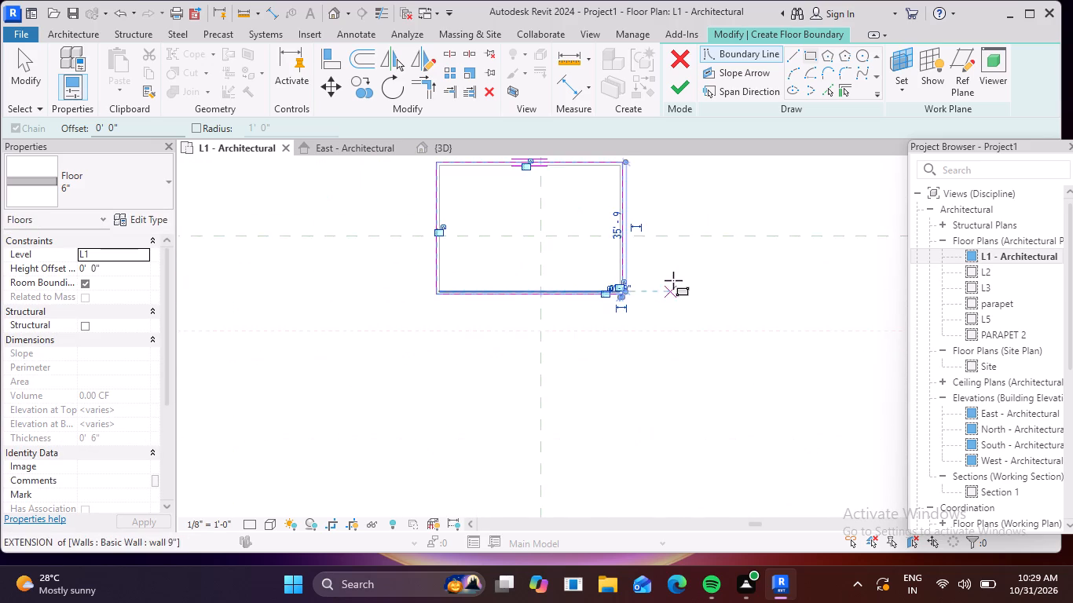
middle_click_drag(673, 287, 672, 386)
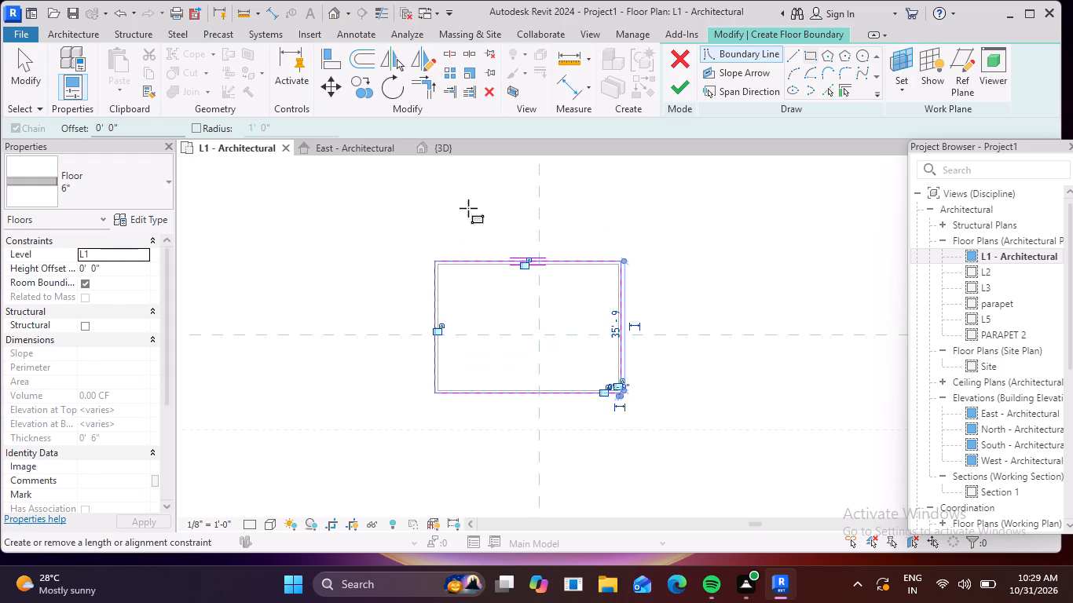
left_click(333, 15)
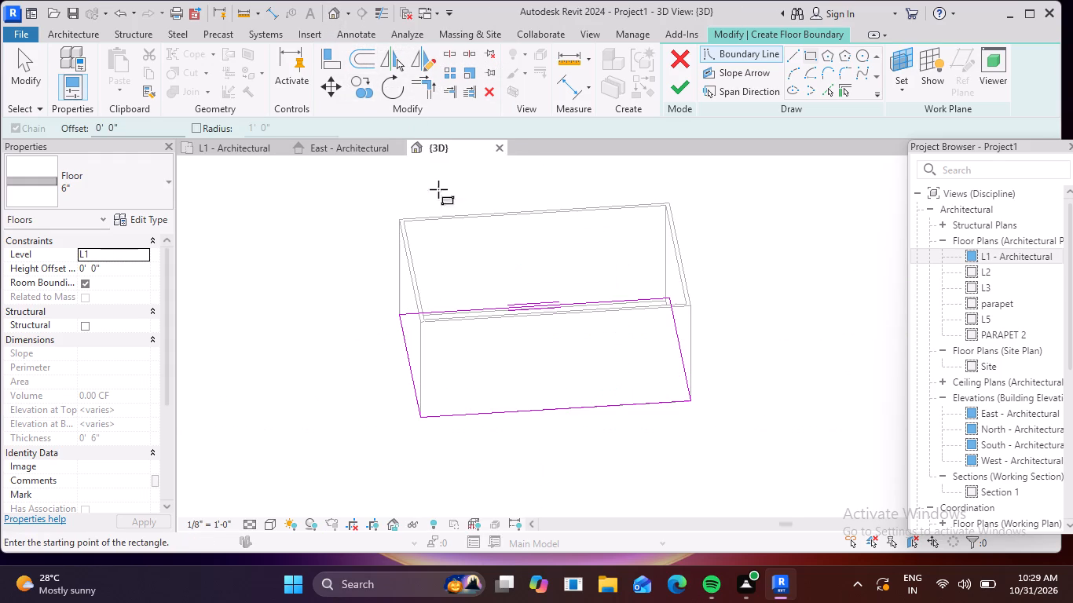
middle_click_drag(792, 360, 778, 272)
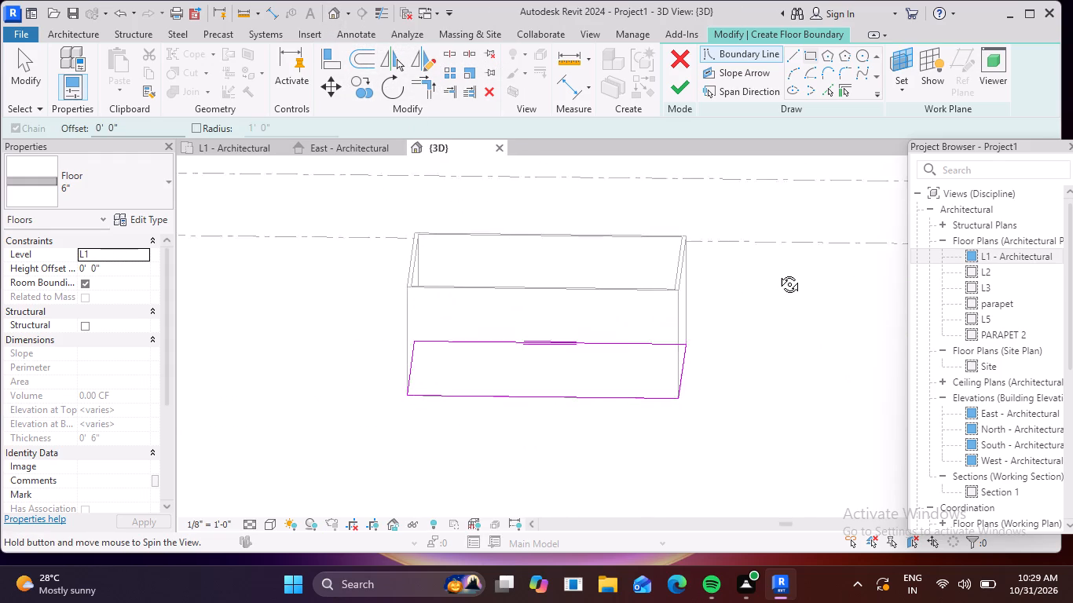
middle_click_drag(778, 272, 765, 246)
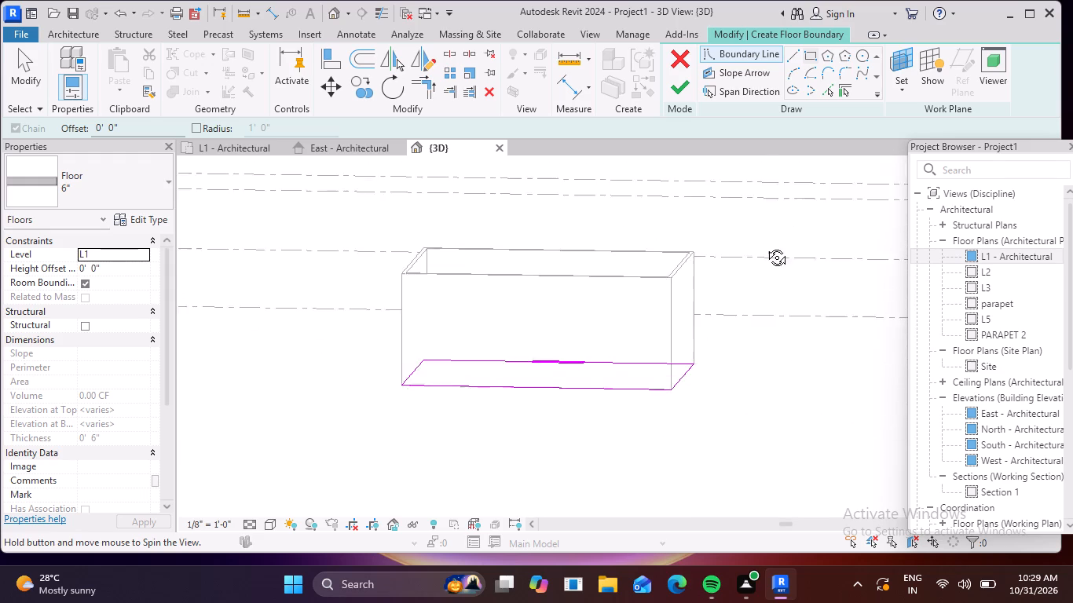
middle_click_drag(765, 246, 772, 379)
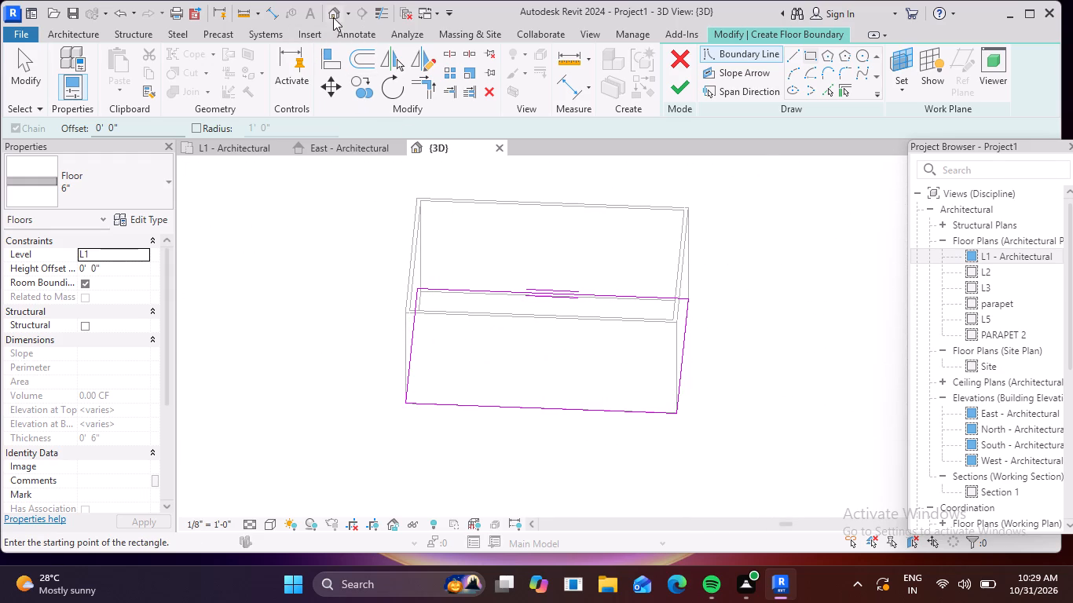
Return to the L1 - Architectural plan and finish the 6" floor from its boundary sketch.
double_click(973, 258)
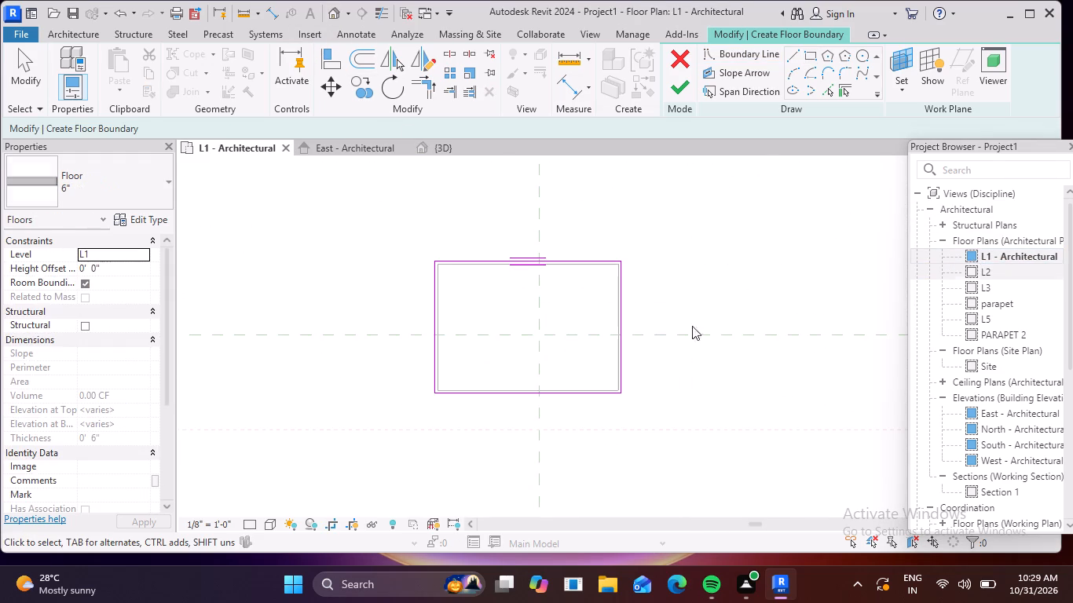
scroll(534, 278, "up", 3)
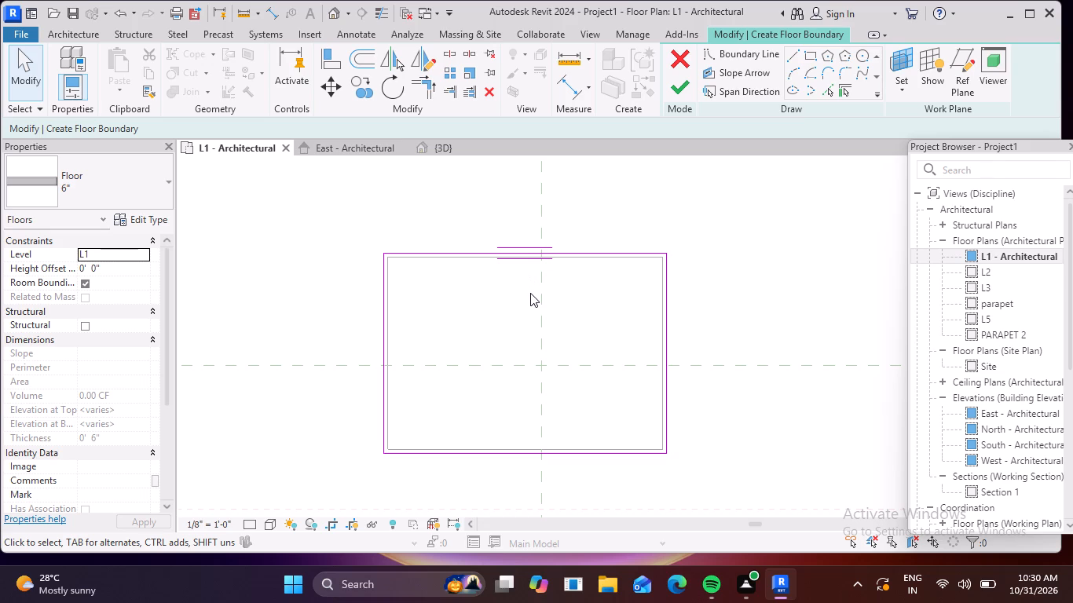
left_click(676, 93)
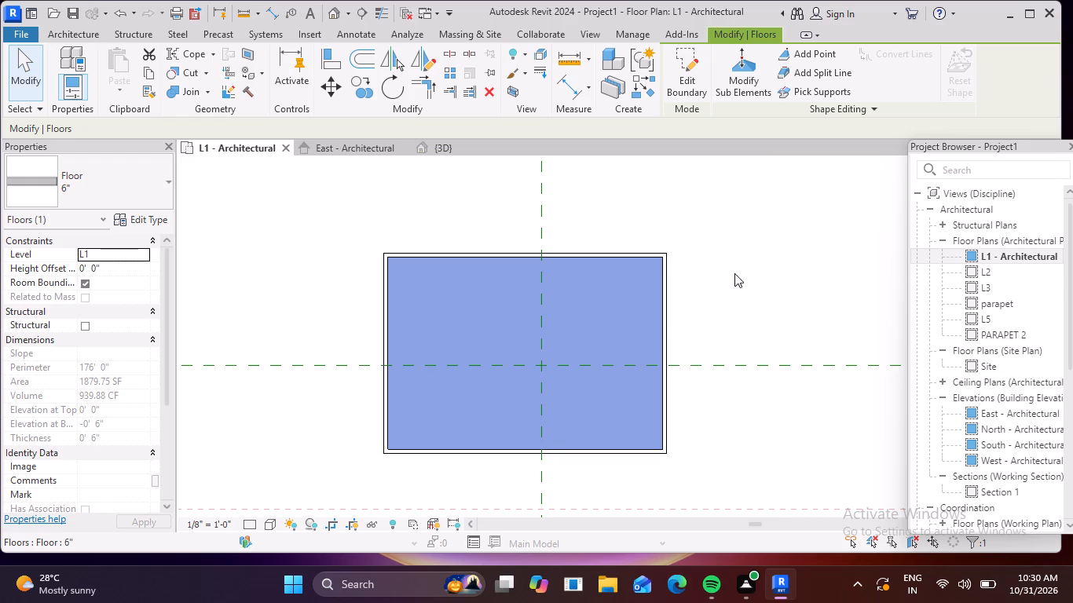
Inspect the walls and floor in 3D from several angles and from the Top orientation, moving the Project Browser clear of the view cube.
left_click(333, 14)
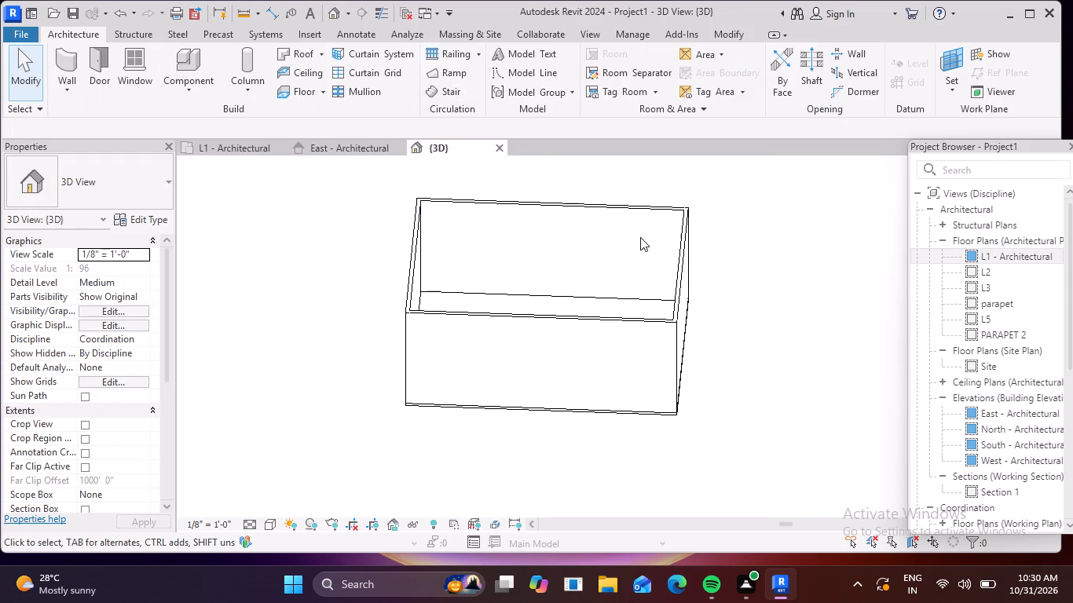
middle_click_drag(644, 239, 672, 132)
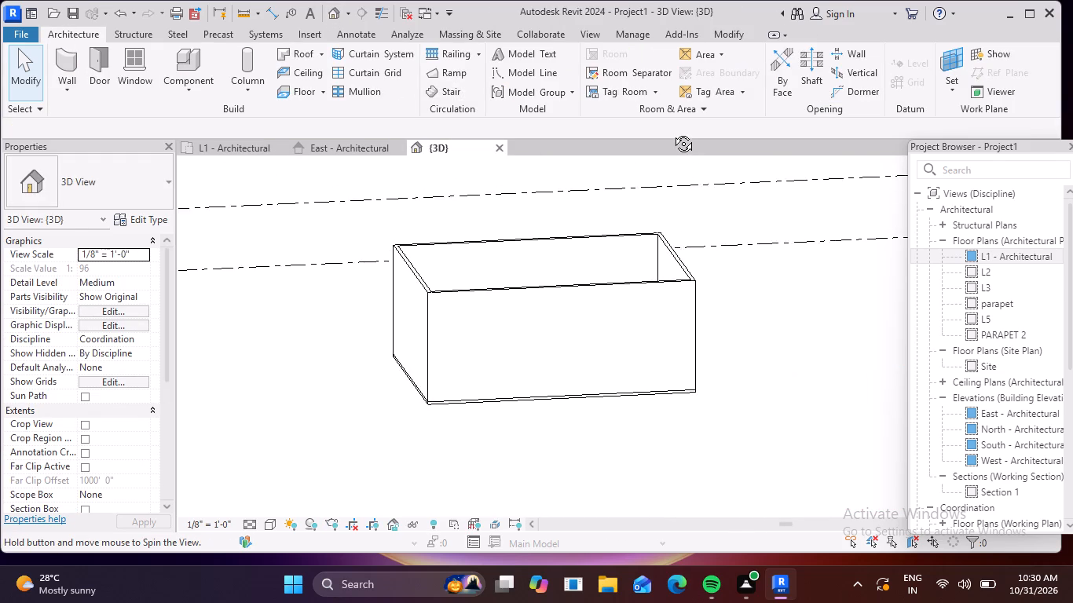
middle_click_drag(672, 132, 638, 244)
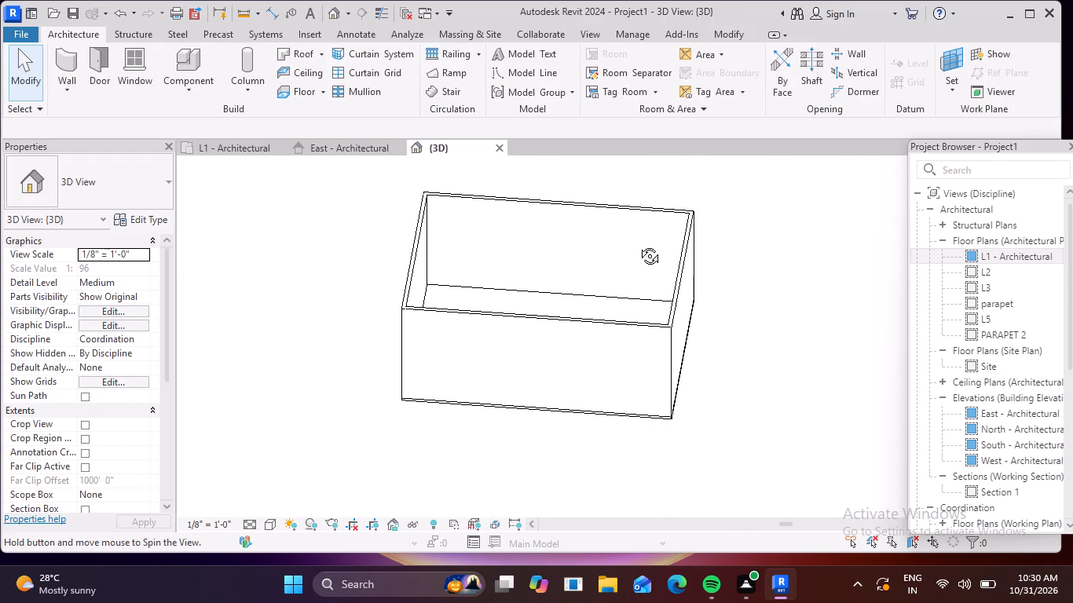
middle_click_drag(638, 244, 639, 246)
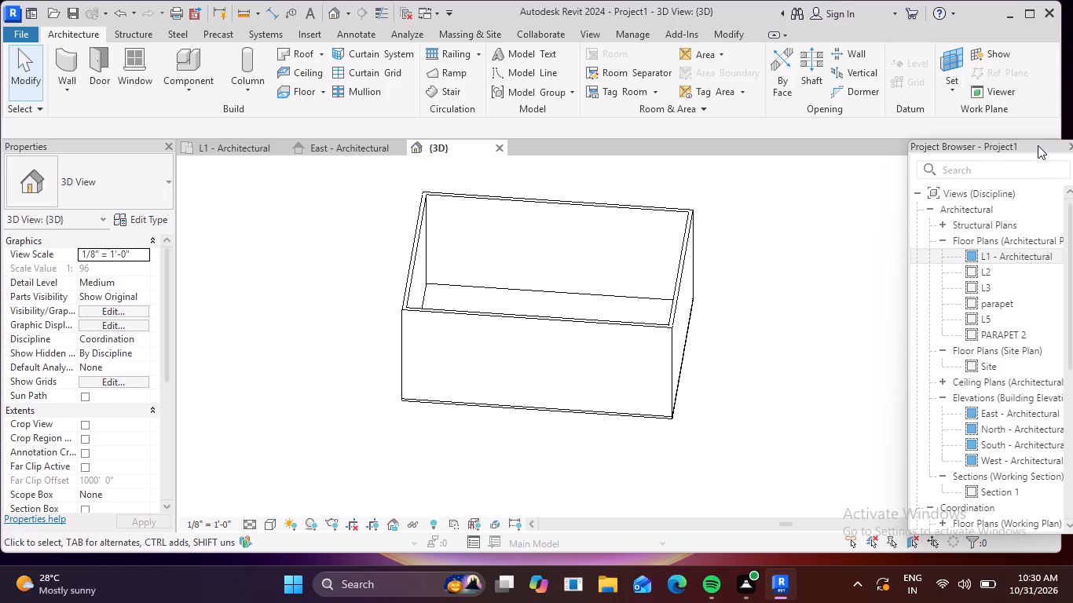
left_click_drag(1037, 141, 1026, 230)
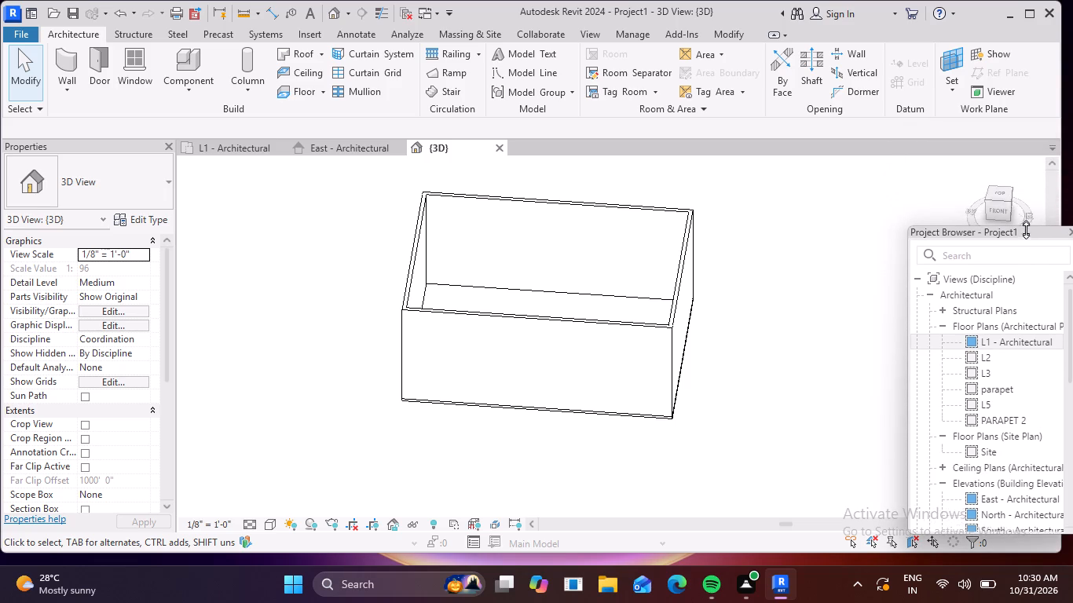
left_click_drag(1026, 230, 1028, 236)
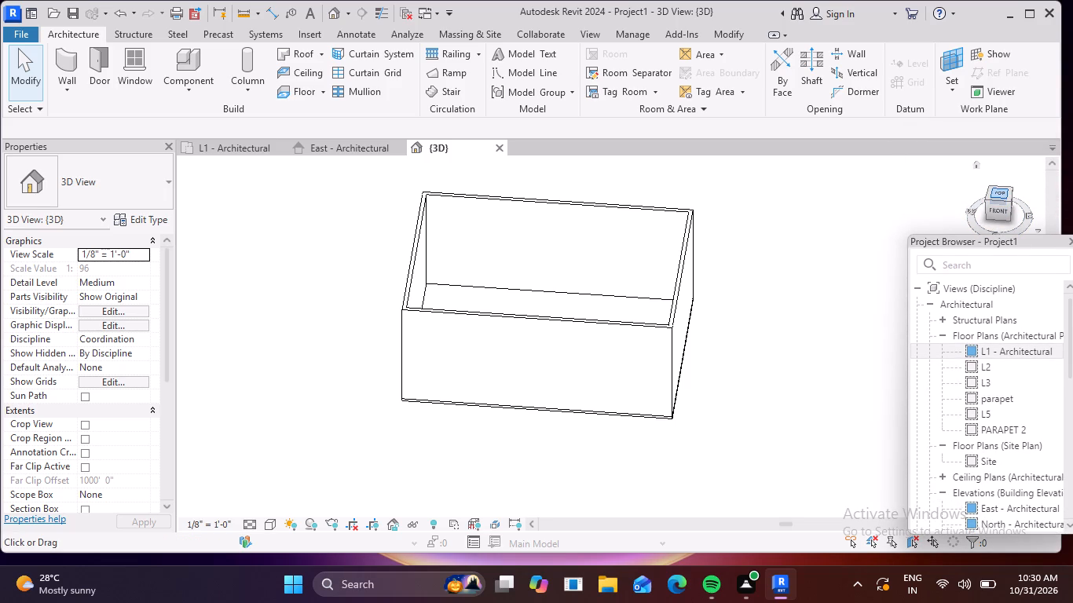
left_click(998, 193)
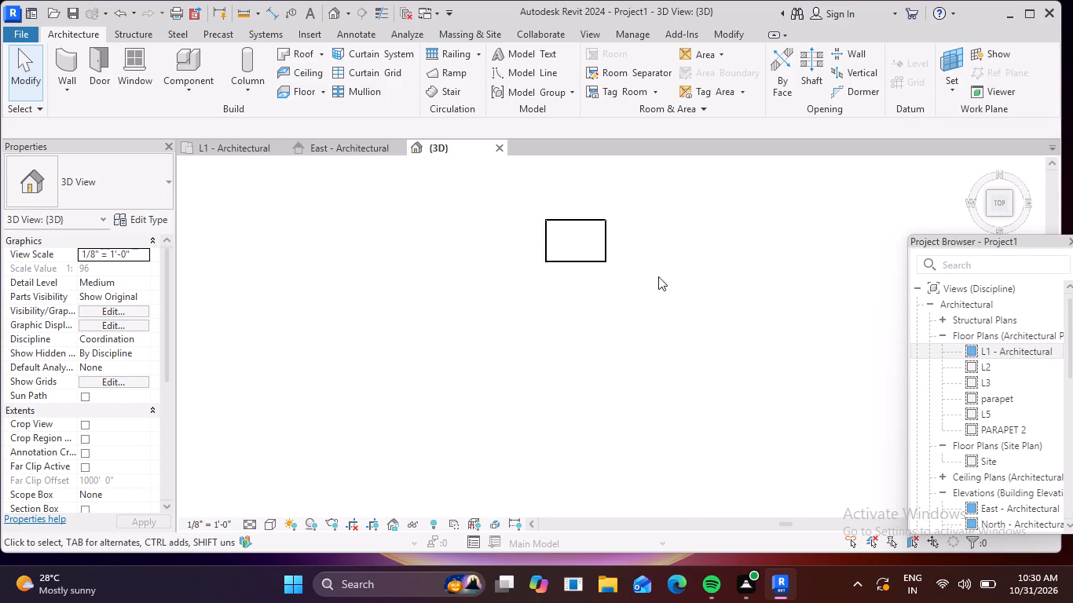
scroll(616, 330, "up", 11)
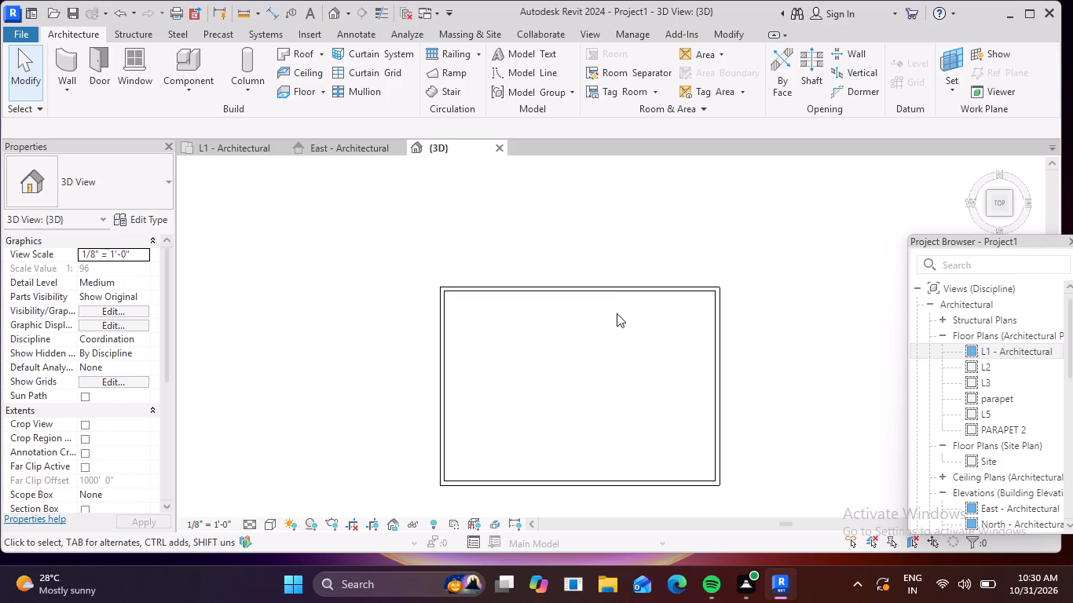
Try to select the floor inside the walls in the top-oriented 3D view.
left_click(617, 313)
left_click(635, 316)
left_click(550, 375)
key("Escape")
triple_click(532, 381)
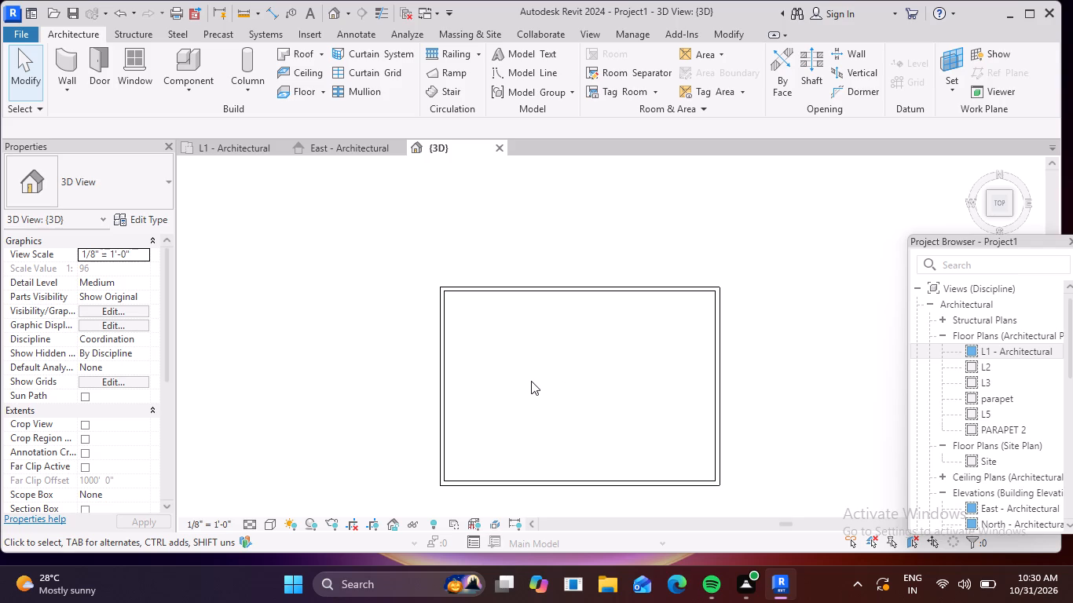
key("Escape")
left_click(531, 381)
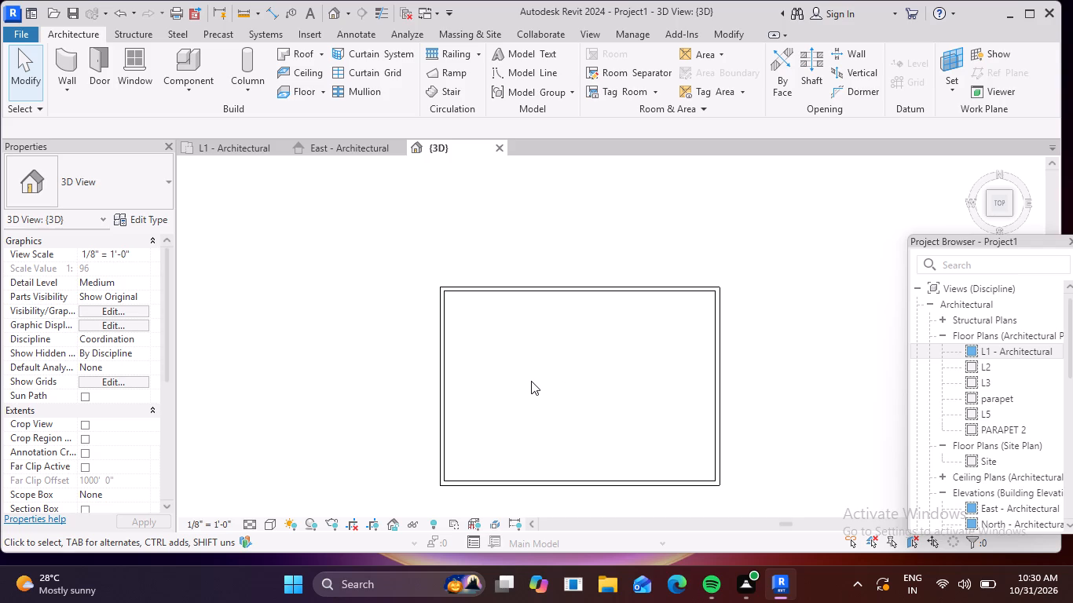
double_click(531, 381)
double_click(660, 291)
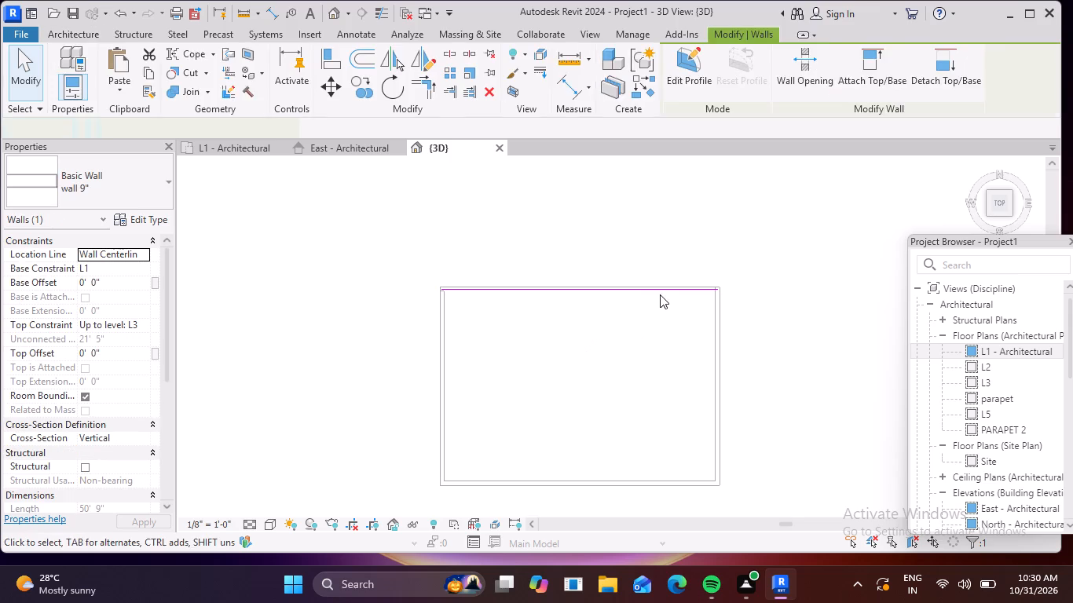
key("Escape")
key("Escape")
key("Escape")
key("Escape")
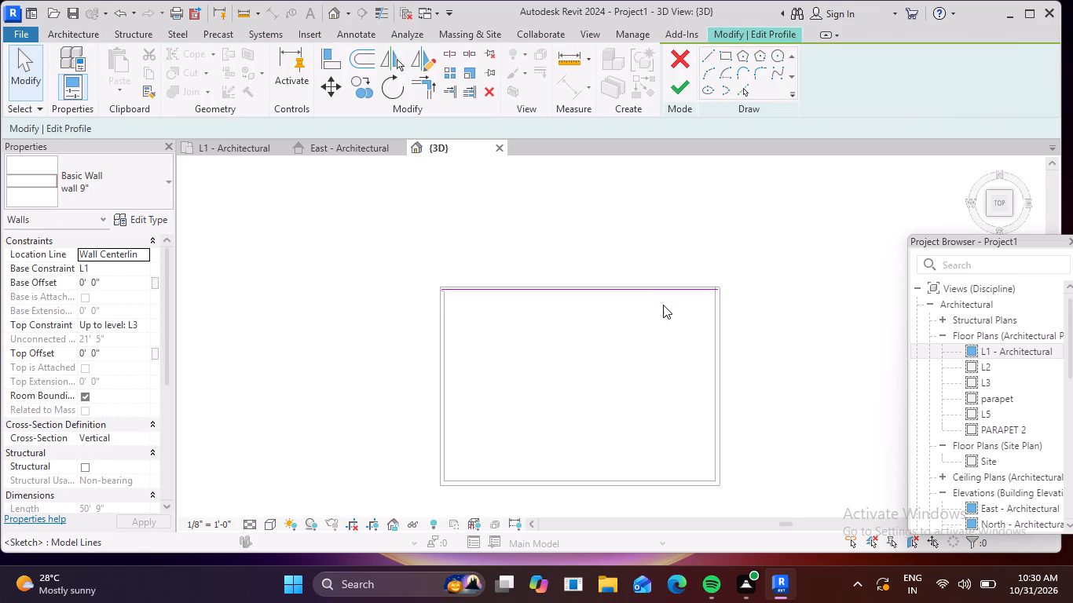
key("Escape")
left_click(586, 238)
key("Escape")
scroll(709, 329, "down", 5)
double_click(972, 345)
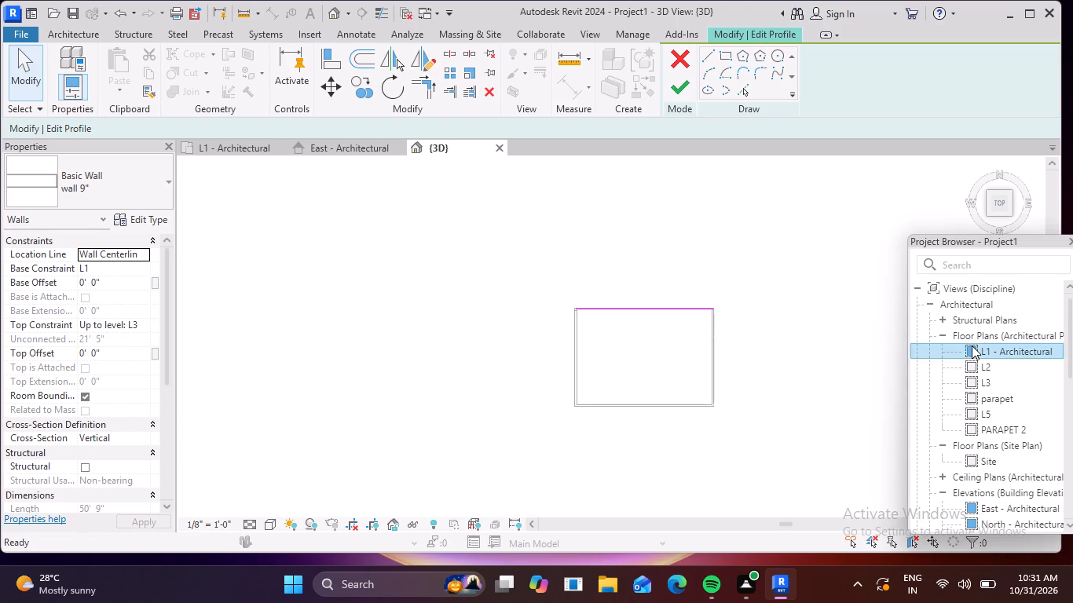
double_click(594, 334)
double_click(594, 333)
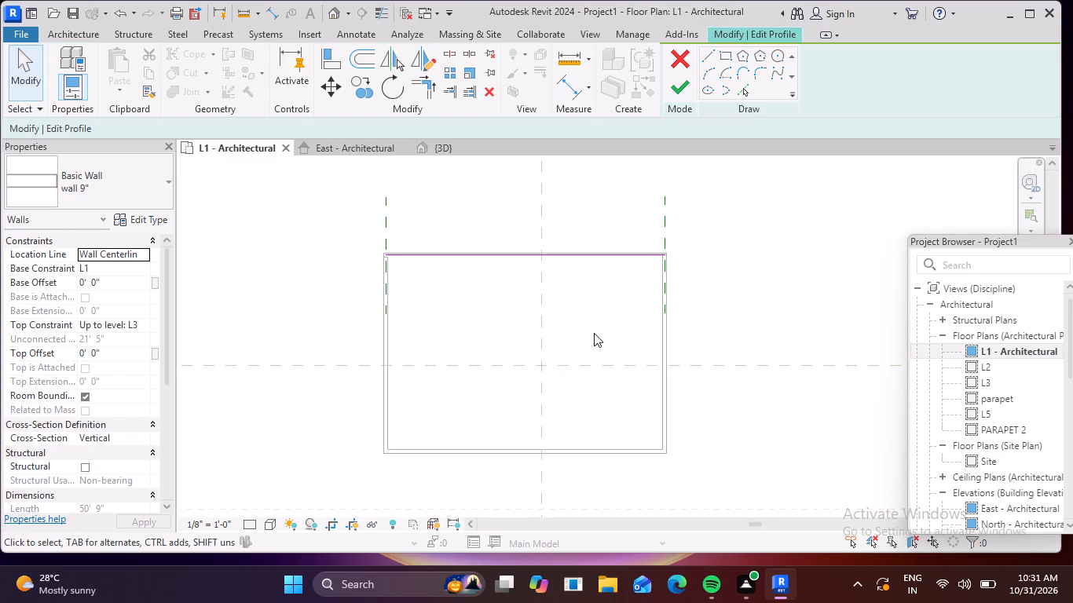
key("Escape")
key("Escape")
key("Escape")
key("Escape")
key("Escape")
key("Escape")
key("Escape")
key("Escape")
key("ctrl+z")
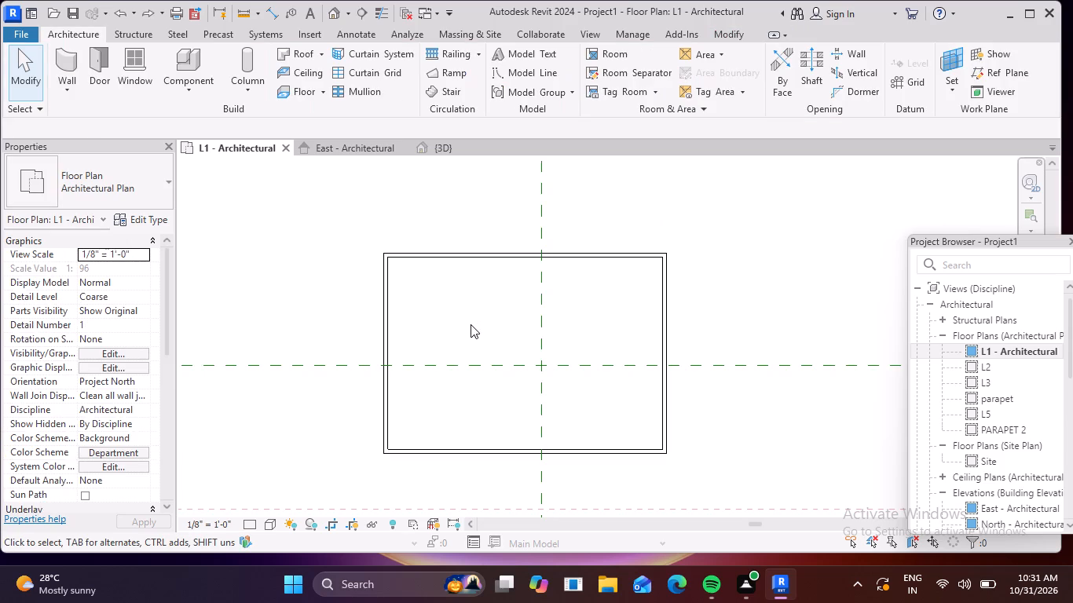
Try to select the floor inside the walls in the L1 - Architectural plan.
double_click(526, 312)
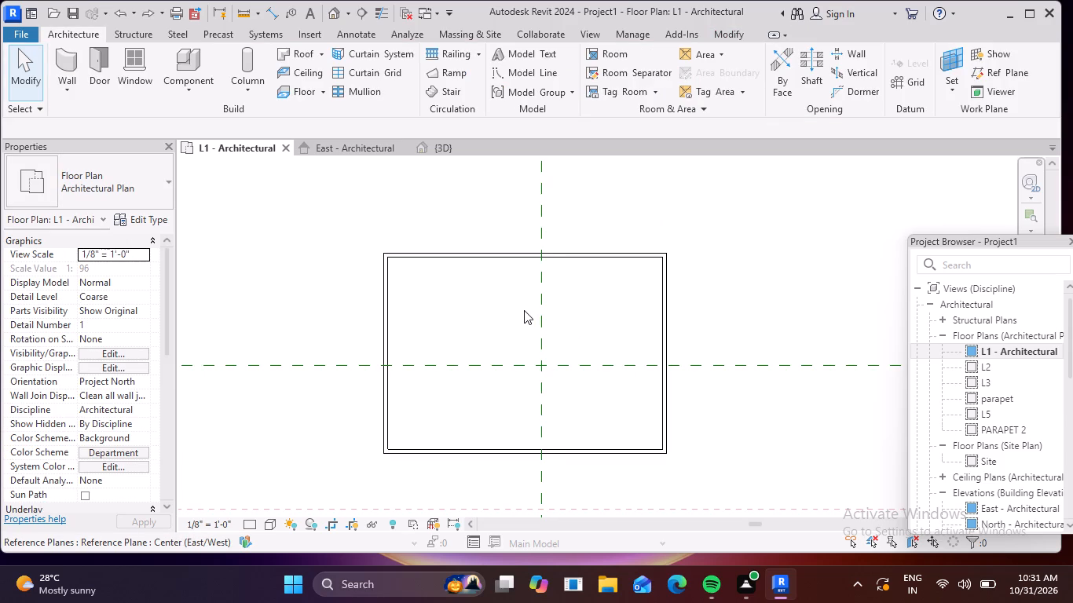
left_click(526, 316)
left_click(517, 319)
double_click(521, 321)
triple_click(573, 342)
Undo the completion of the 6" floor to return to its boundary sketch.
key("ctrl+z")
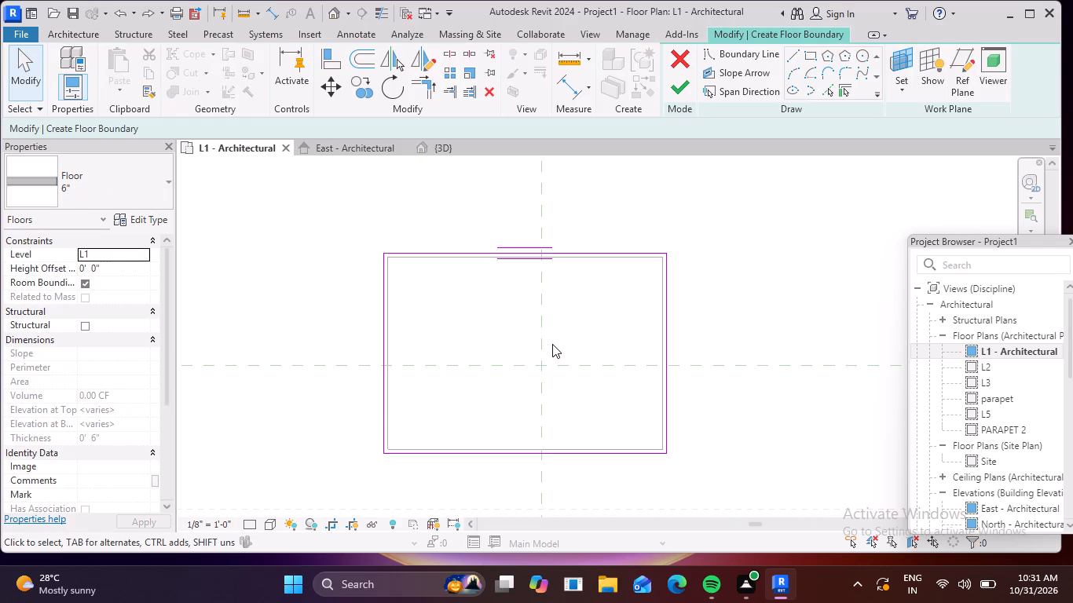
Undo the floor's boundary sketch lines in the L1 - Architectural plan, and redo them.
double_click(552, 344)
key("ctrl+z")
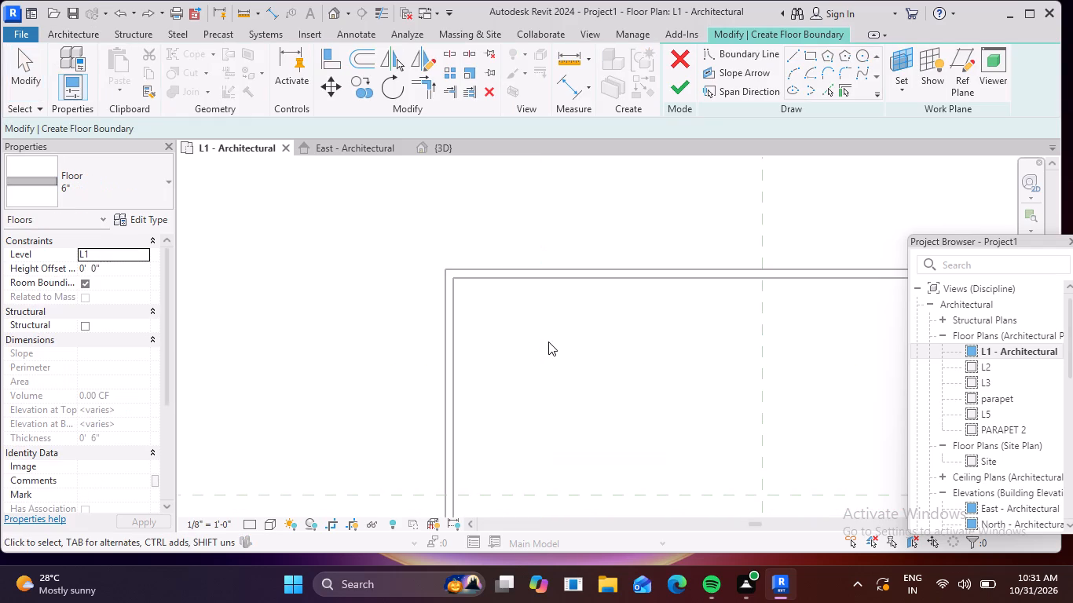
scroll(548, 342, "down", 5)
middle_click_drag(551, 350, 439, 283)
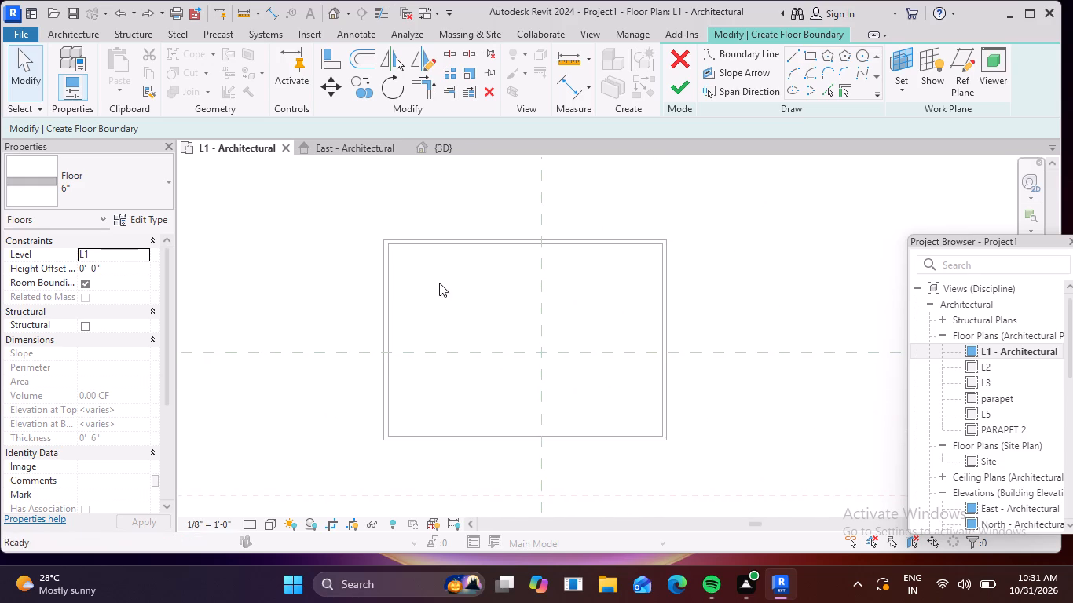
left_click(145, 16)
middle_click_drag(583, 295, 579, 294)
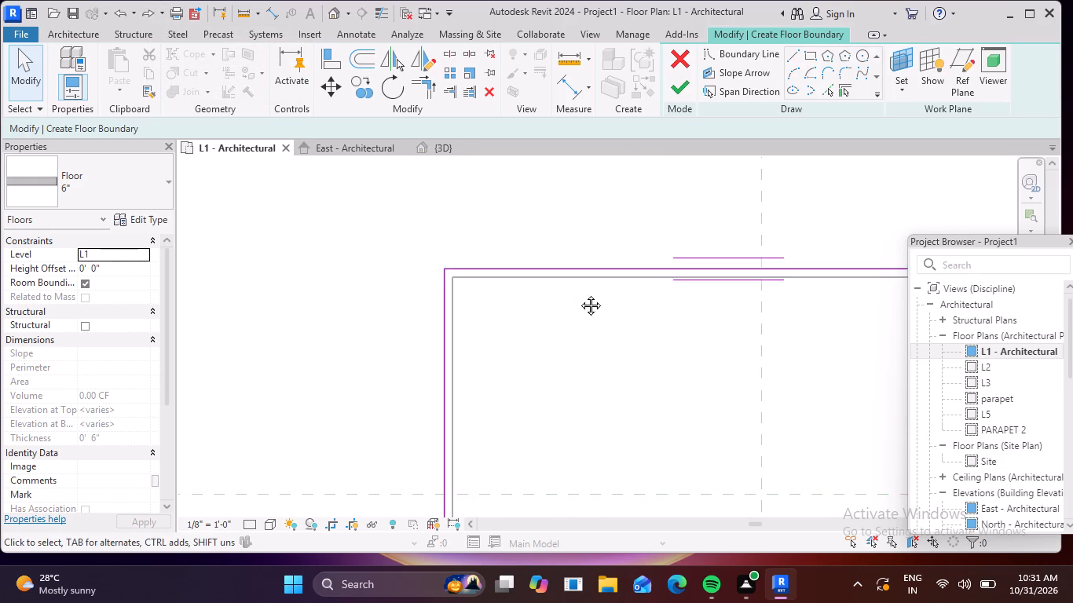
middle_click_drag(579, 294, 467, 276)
Check the floor boundary sketch against the walls in the 3D view and redo the completion of the 6" floor.
left_click(335, 10)
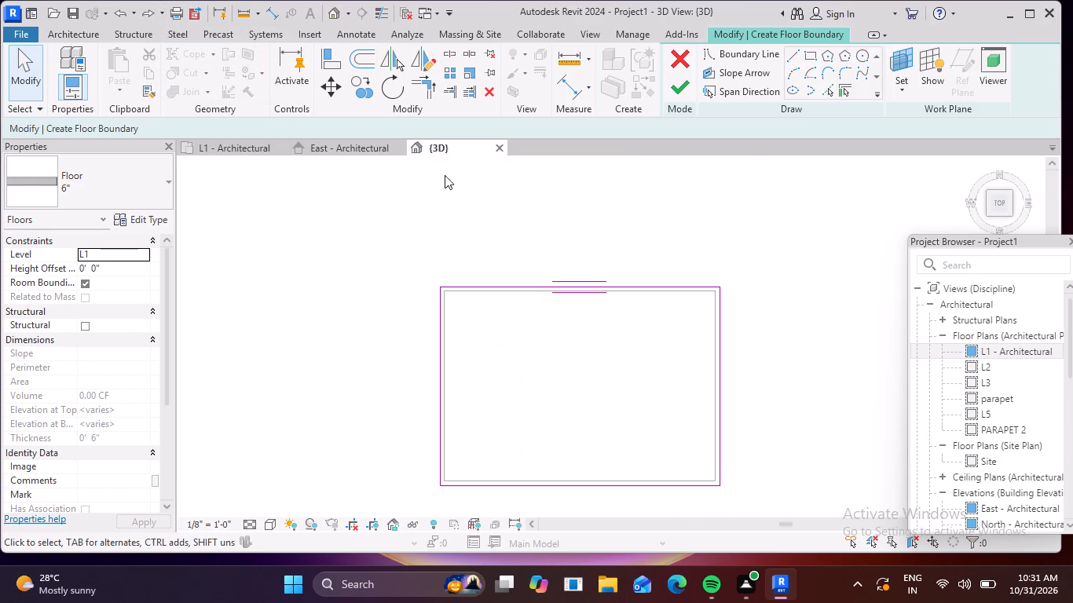
middle_click_drag(562, 281, 553, 219, "shift")
left_click(334, 6)
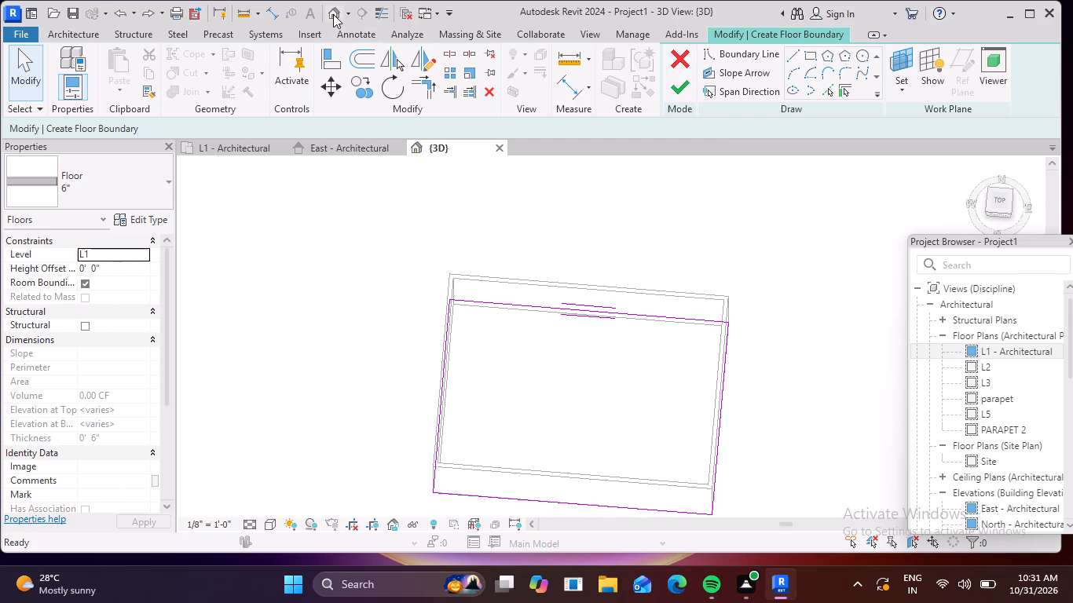
left_click(333, 16)
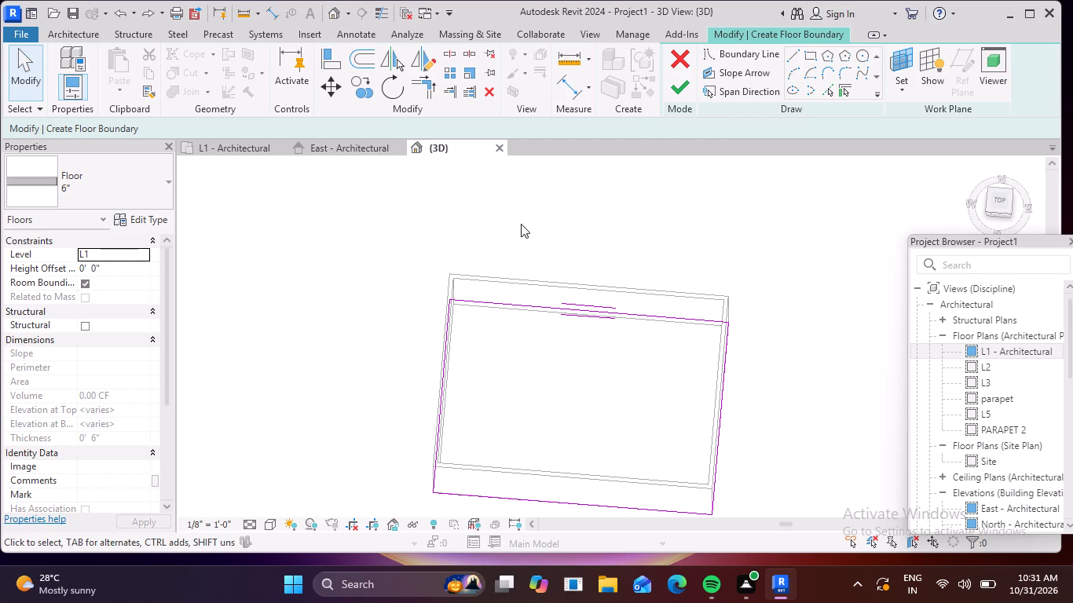
middle_click_drag(811, 294, 761, 289, "shift")
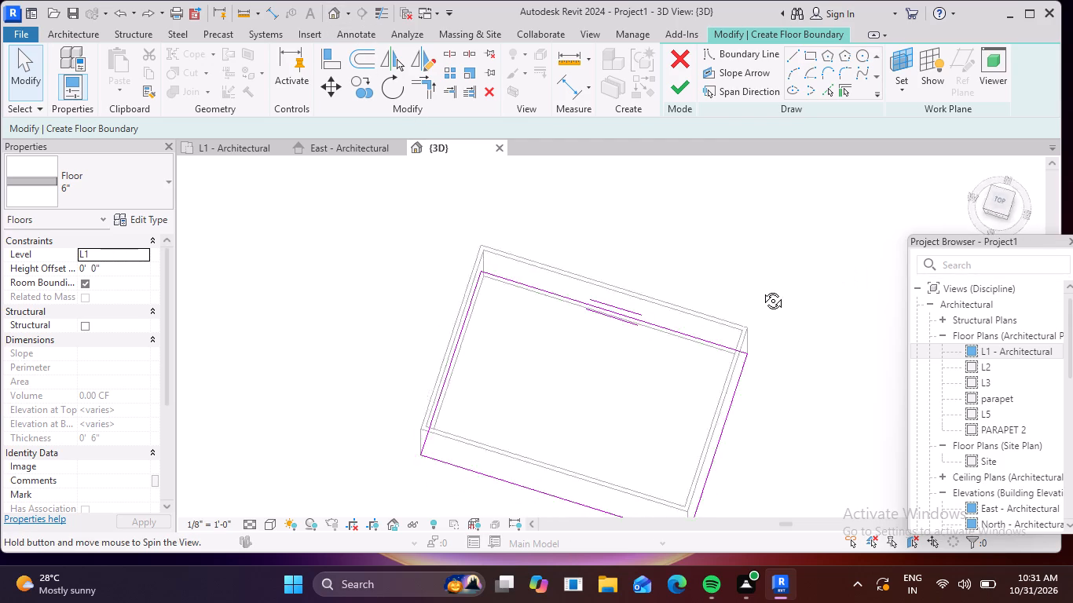
middle_click_drag(761, 289, 782, 181, "shift")
middle_click_drag(796, 317, 807, 208, "shift")
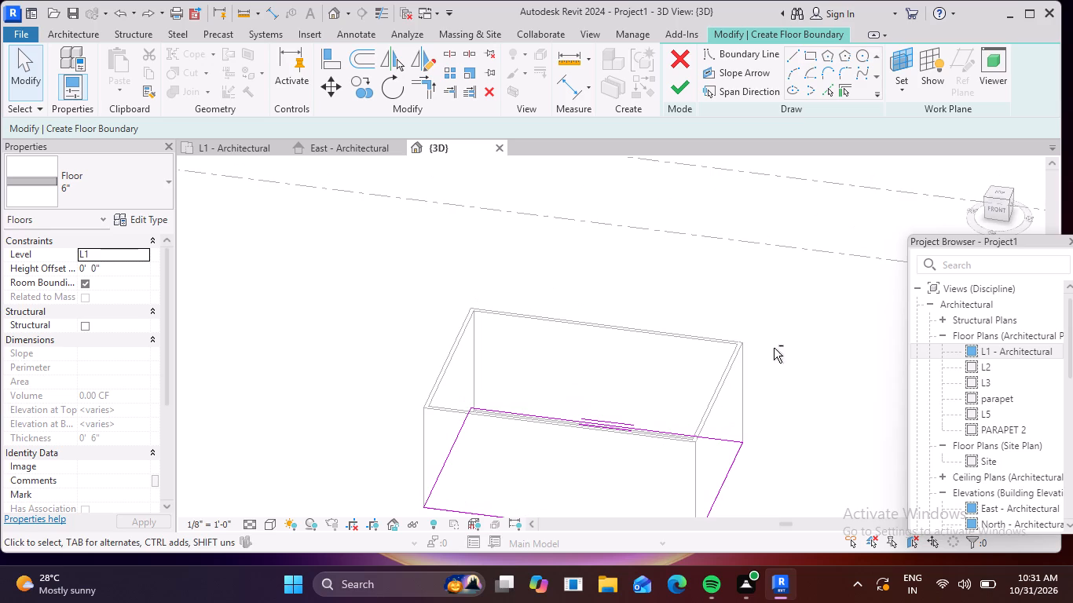
middle_click_drag(777, 349, 789, 227, "shift")
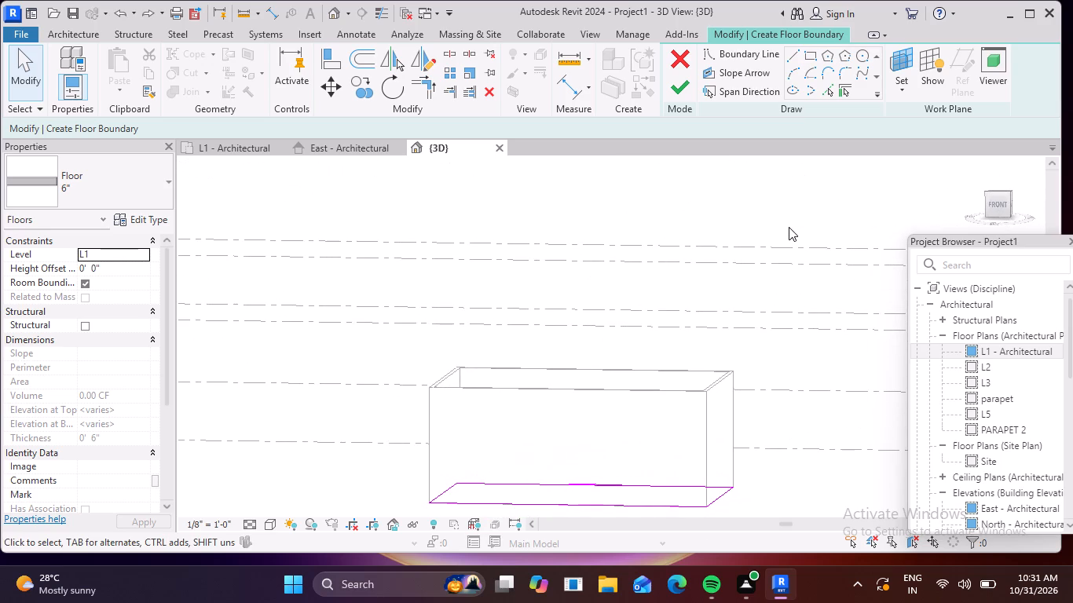
left_click(148, 9)
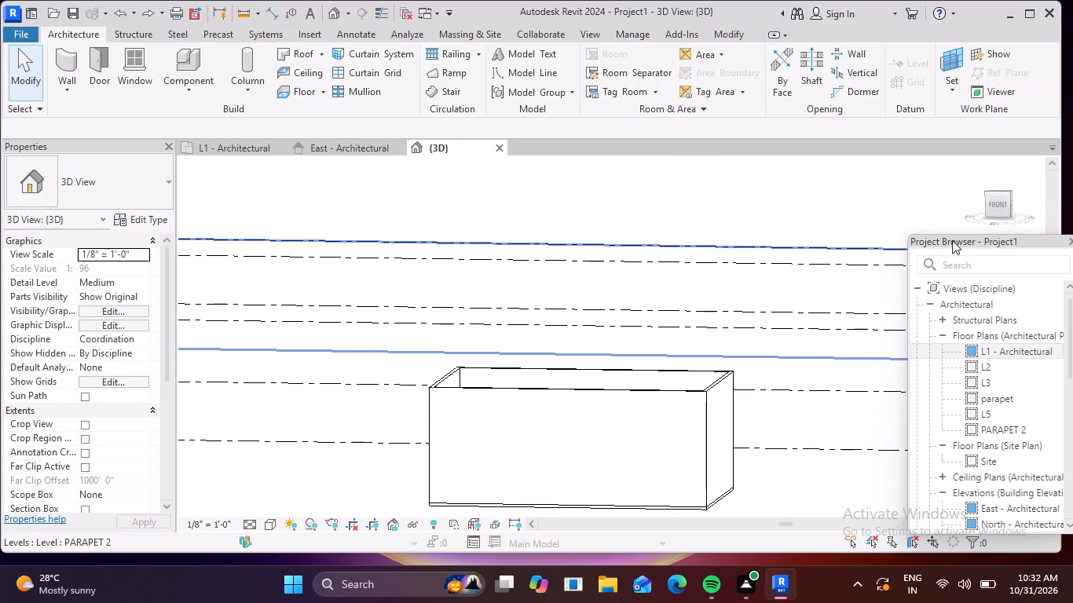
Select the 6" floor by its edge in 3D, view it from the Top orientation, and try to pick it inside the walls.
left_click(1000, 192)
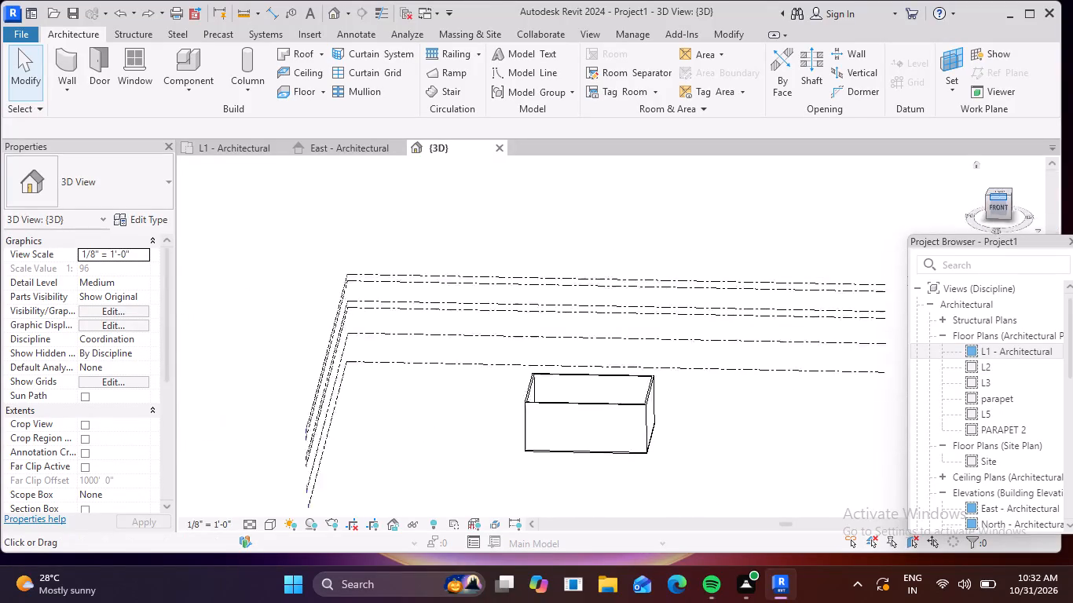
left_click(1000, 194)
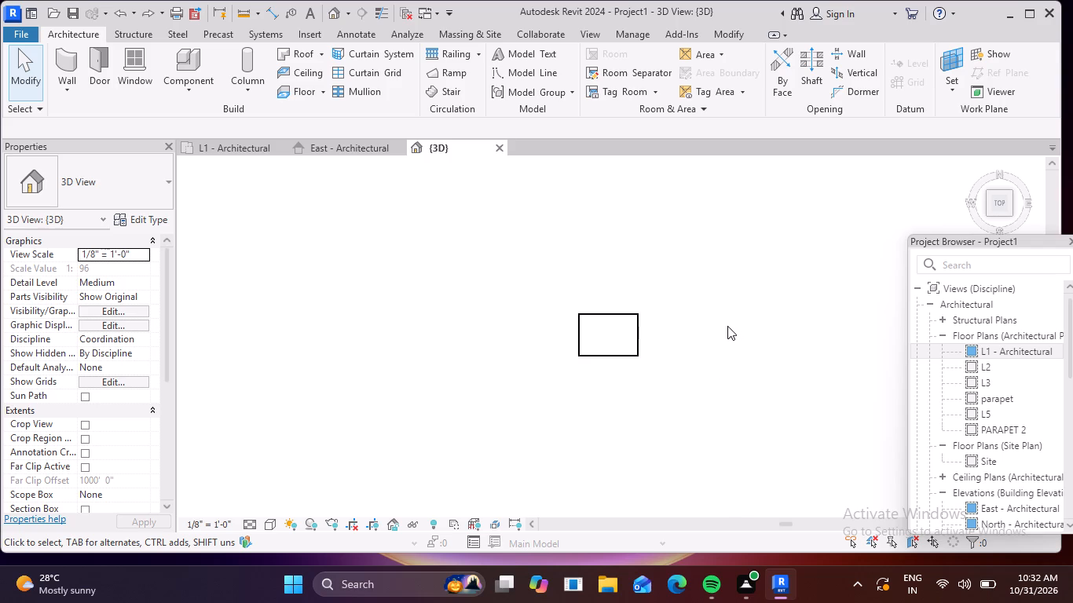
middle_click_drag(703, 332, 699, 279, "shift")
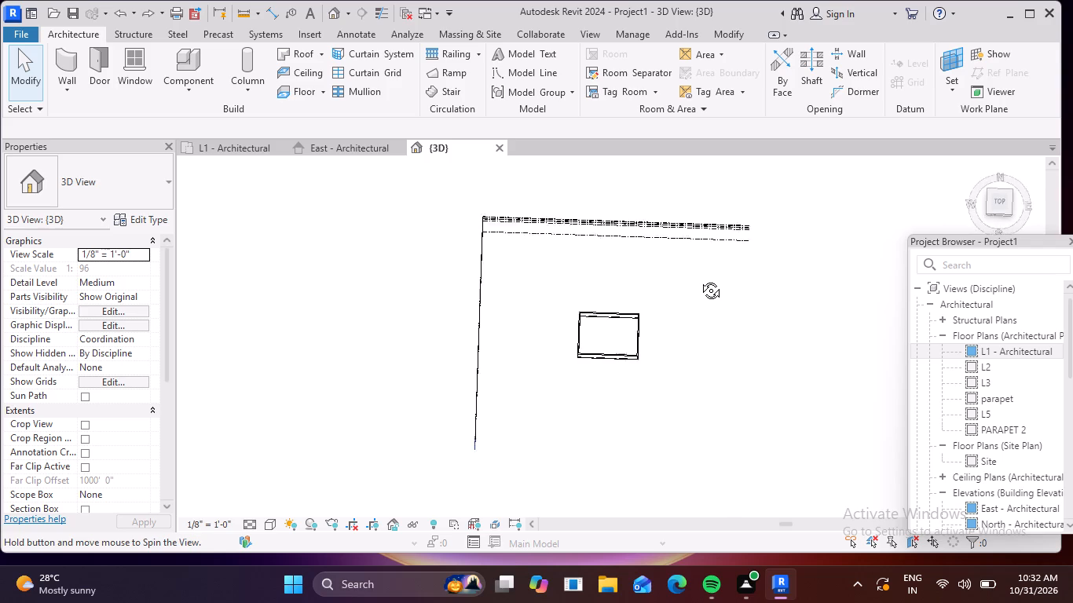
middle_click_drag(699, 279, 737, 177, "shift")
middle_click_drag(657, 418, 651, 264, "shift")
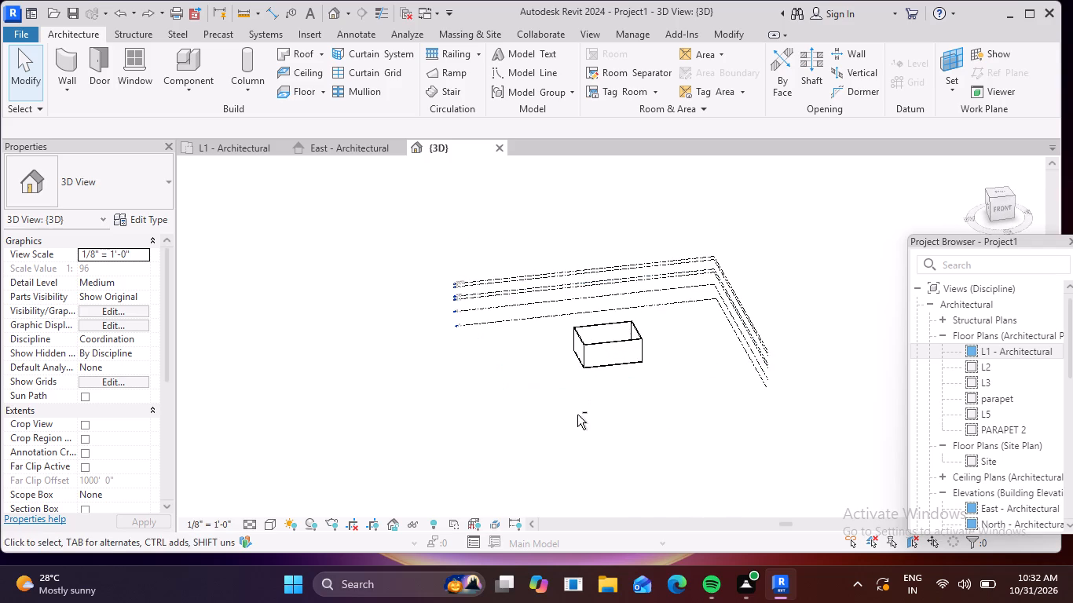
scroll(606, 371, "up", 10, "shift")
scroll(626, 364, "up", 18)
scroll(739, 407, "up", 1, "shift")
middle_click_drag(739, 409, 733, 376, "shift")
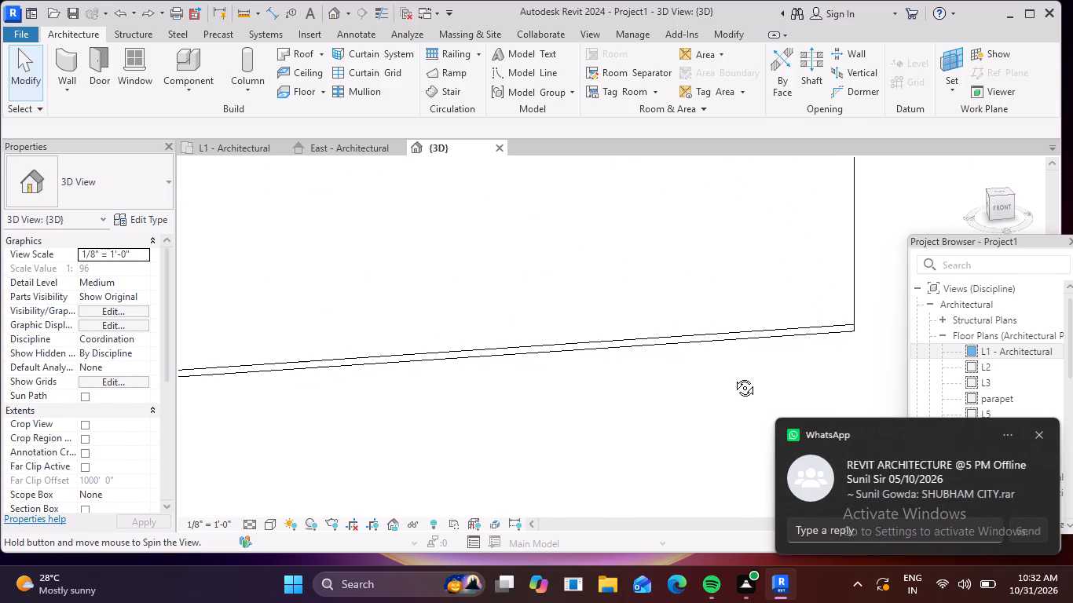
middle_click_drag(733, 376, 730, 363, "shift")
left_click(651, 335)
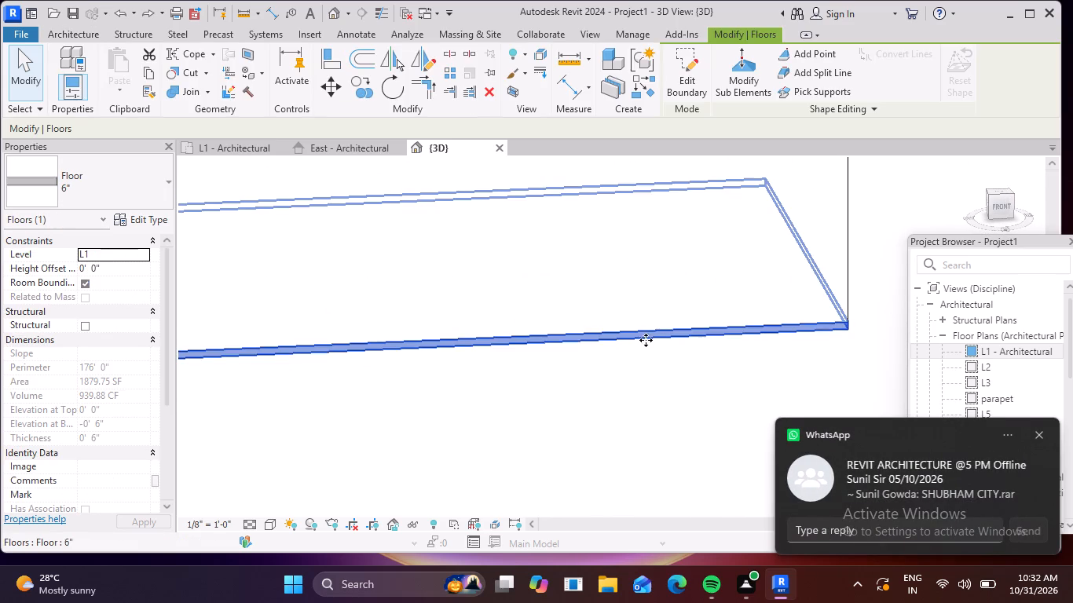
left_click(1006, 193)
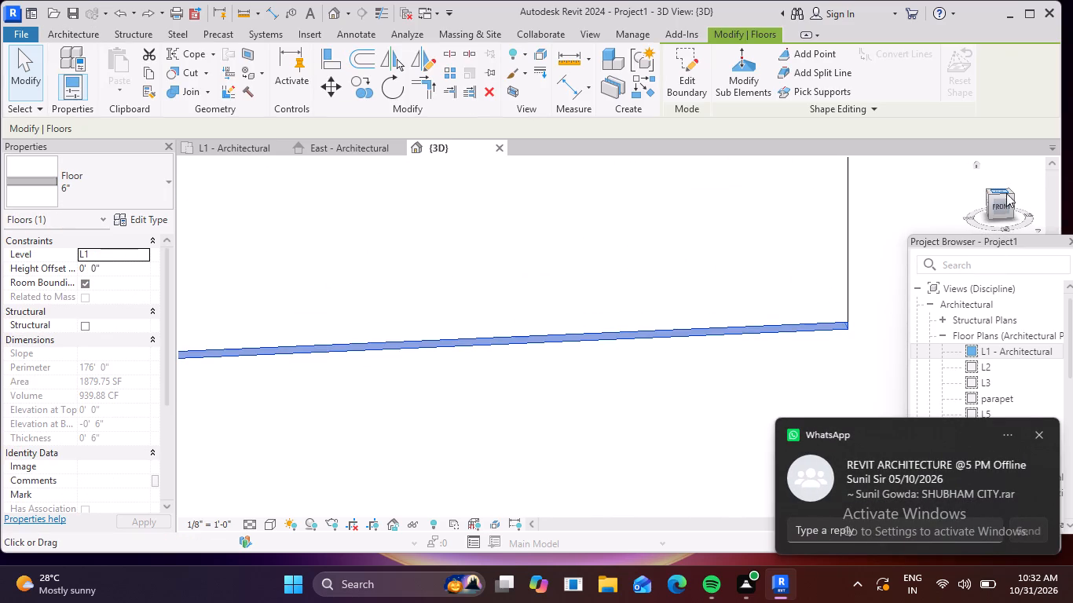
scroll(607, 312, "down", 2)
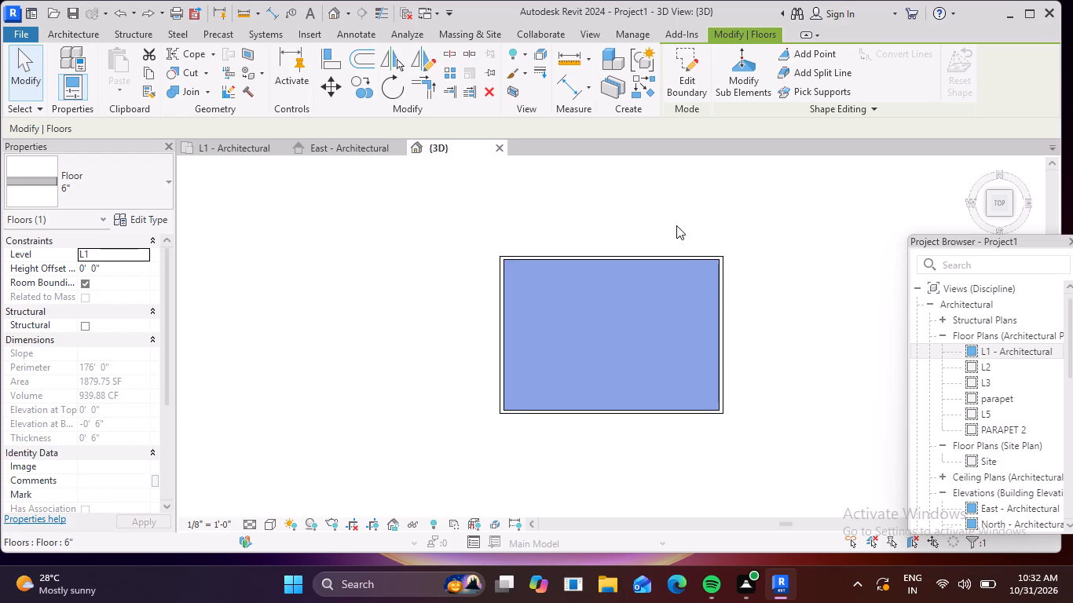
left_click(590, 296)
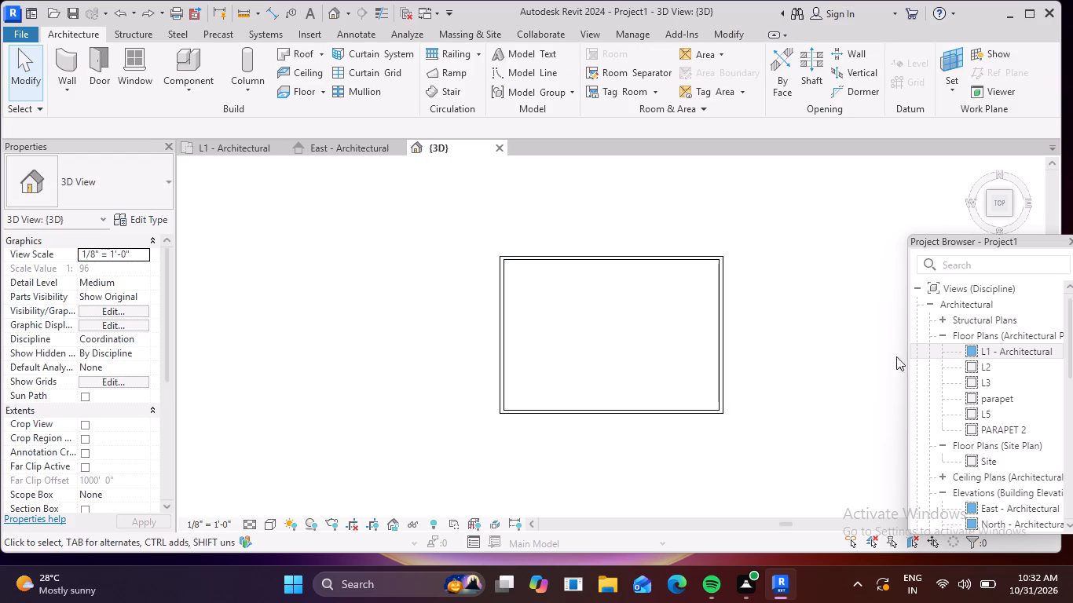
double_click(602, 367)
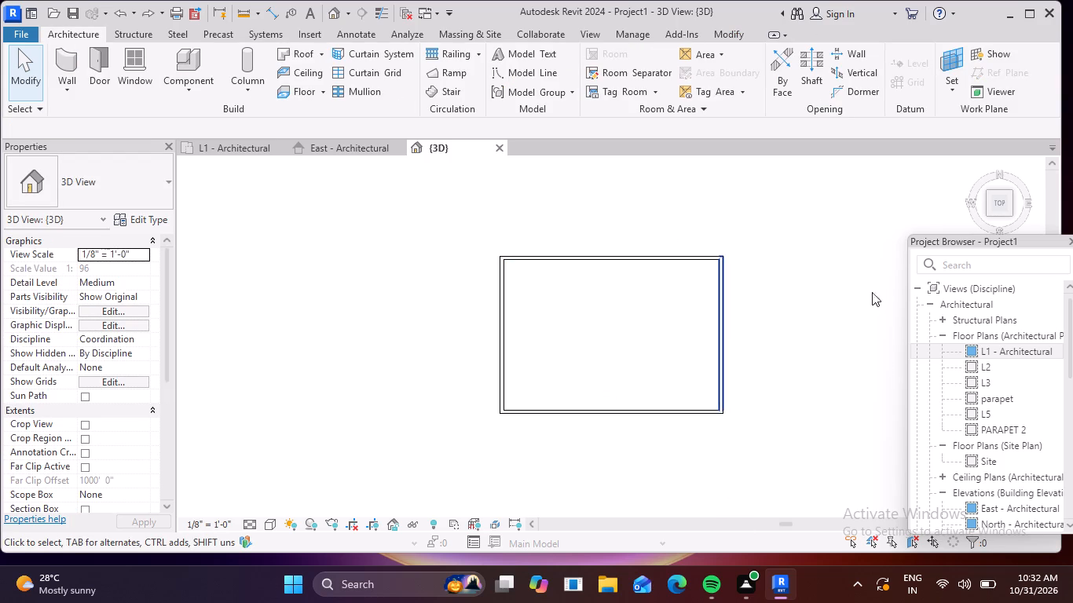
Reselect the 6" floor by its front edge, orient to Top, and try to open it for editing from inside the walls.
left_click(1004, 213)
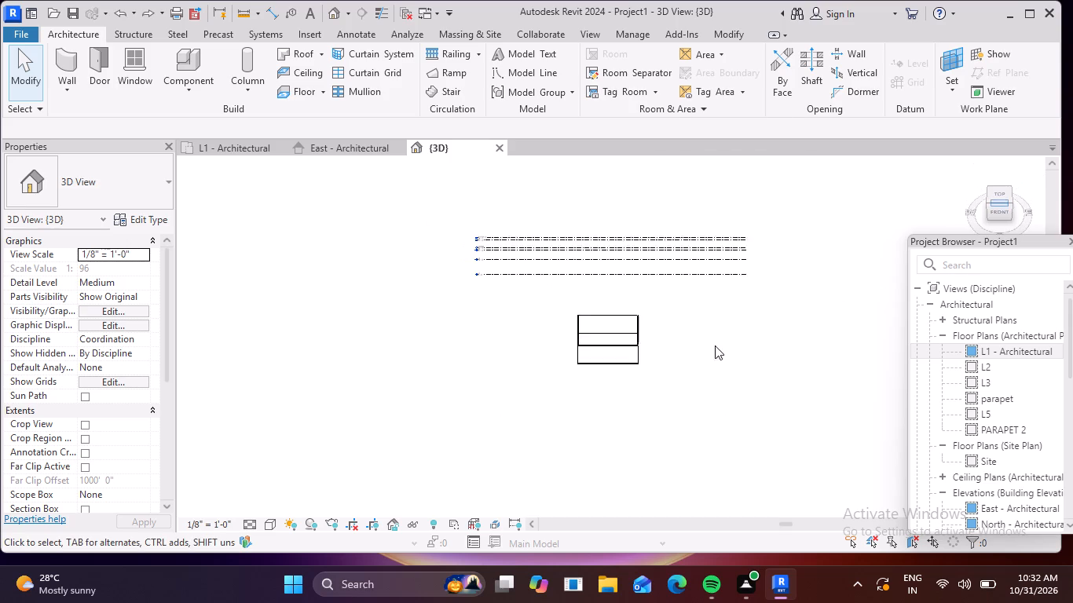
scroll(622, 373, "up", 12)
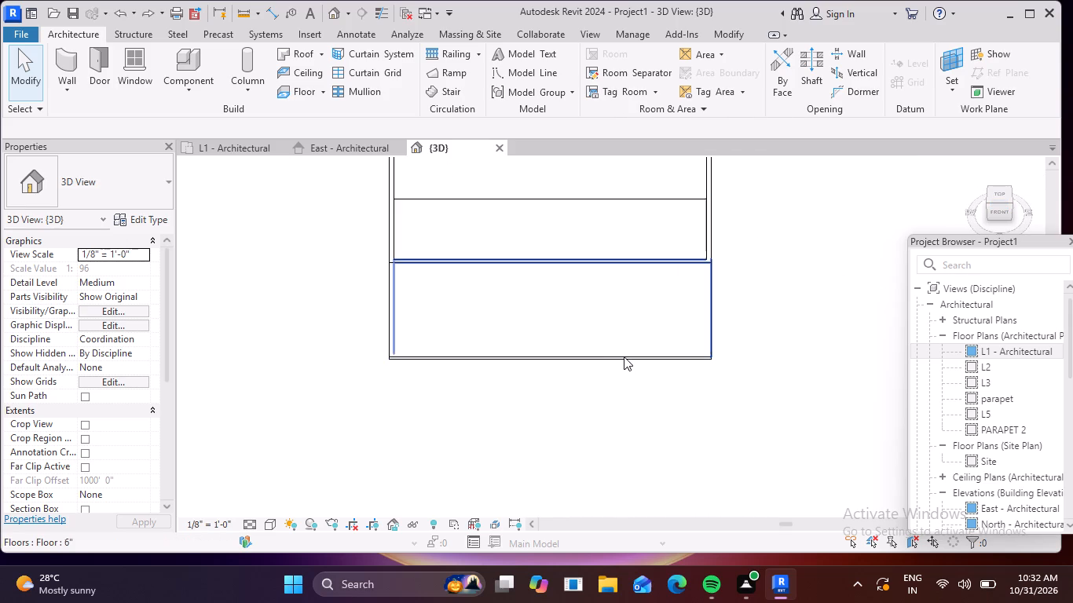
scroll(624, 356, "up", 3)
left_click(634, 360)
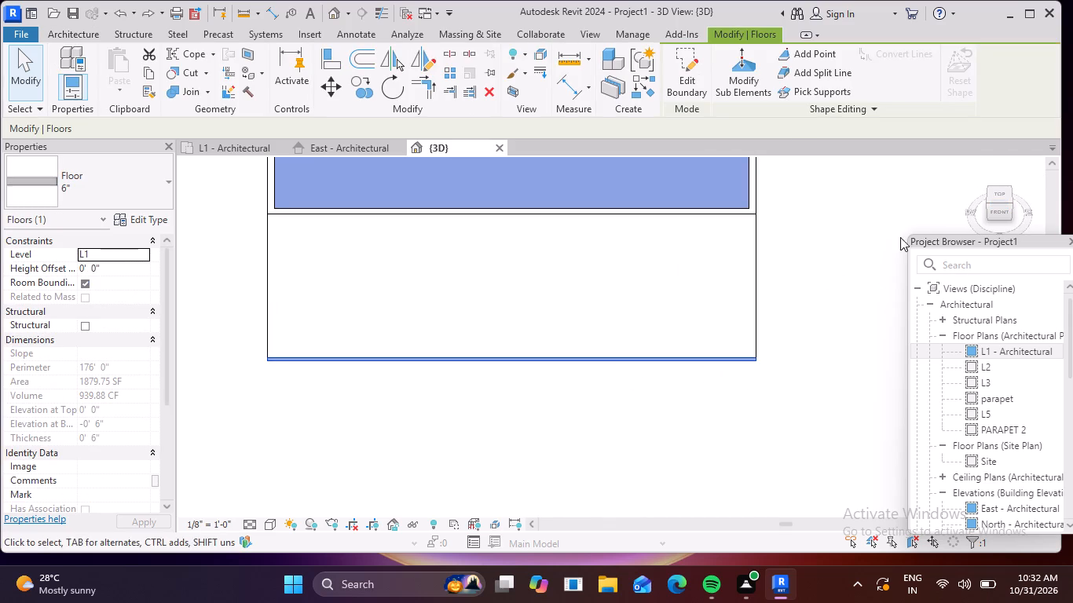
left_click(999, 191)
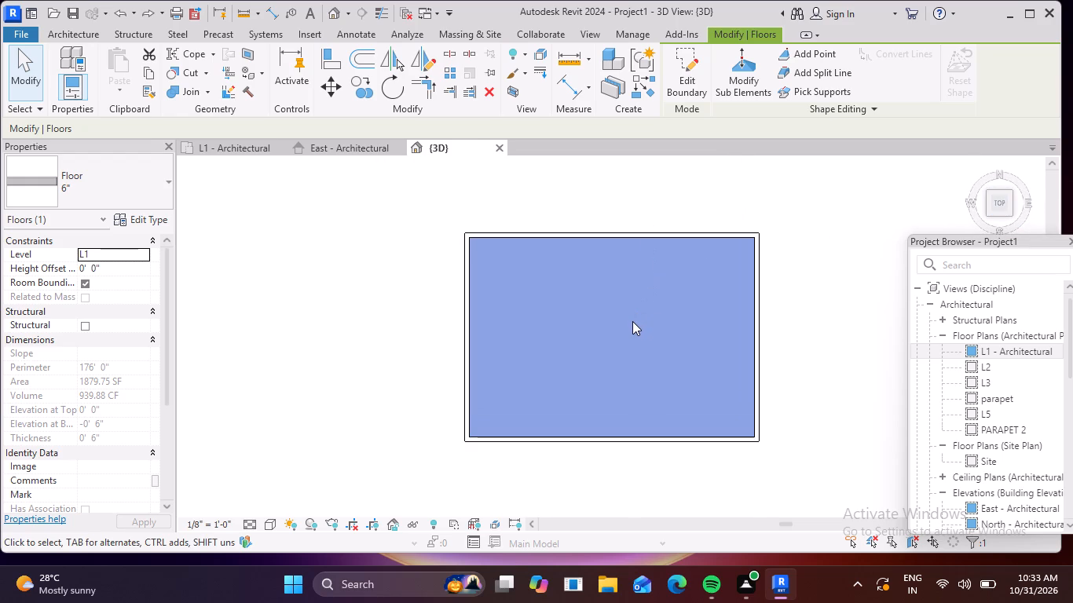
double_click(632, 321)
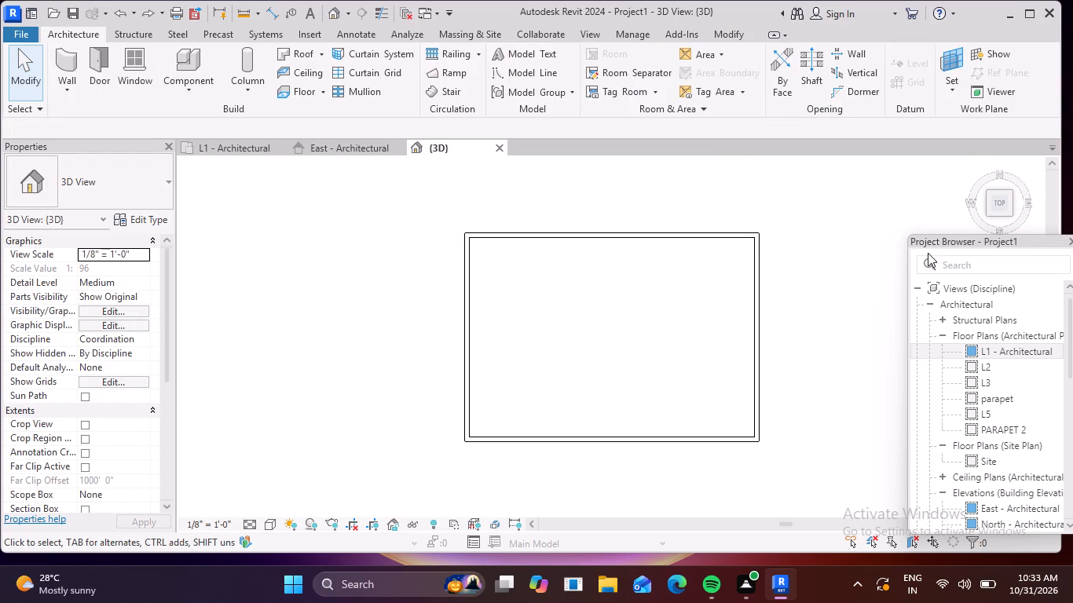
Select the 6" floor by its front edge, orient the 3D view to Top, and open the floor's boundary for editing.
left_click(1003, 215)
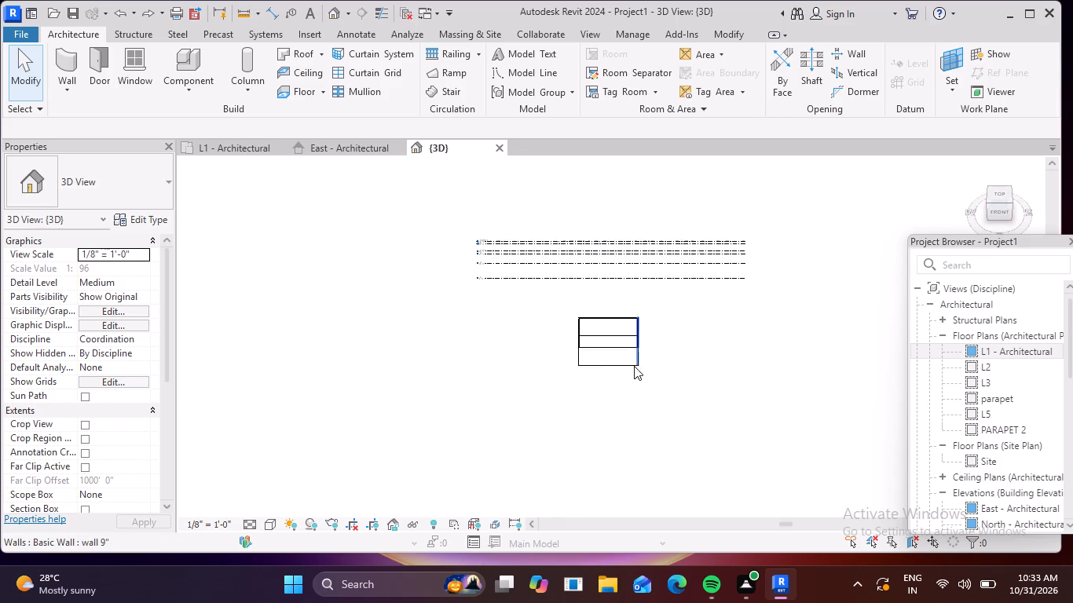
scroll(639, 349, "up", 15)
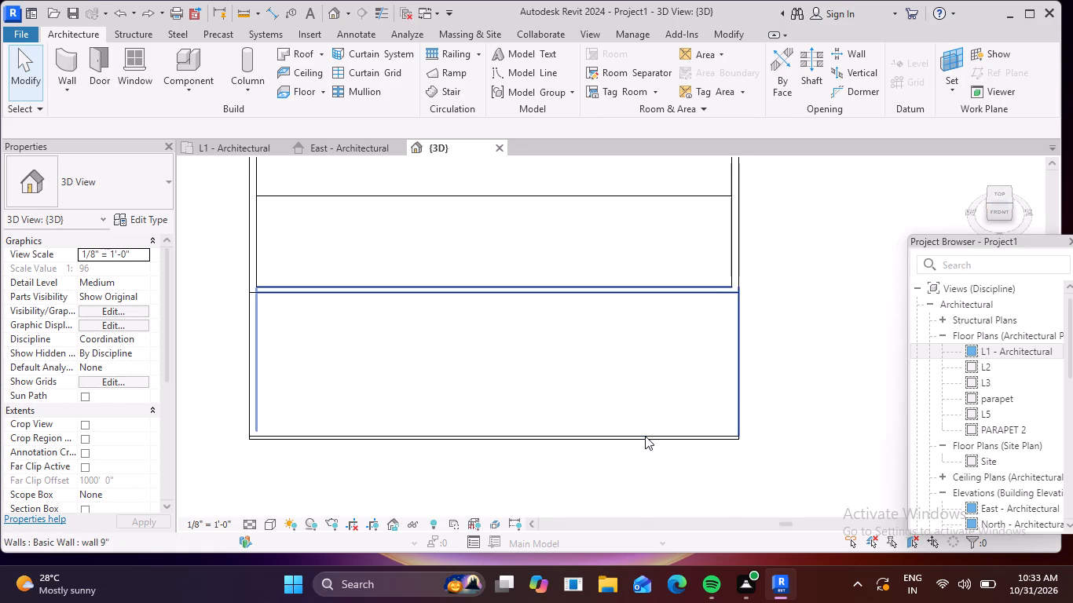
left_click(646, 437)
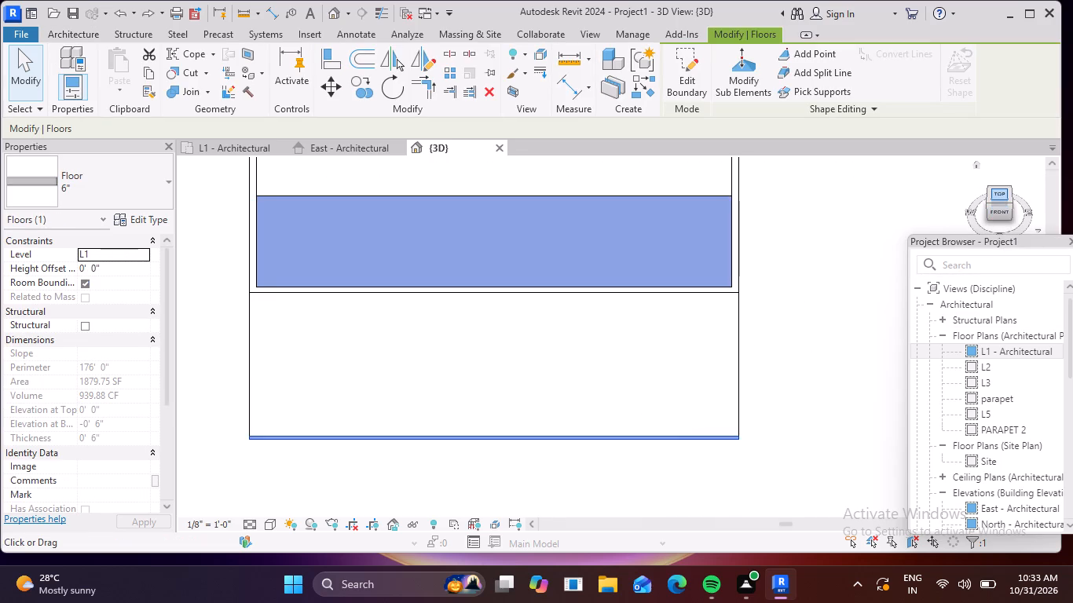
left_click(1005, 195)
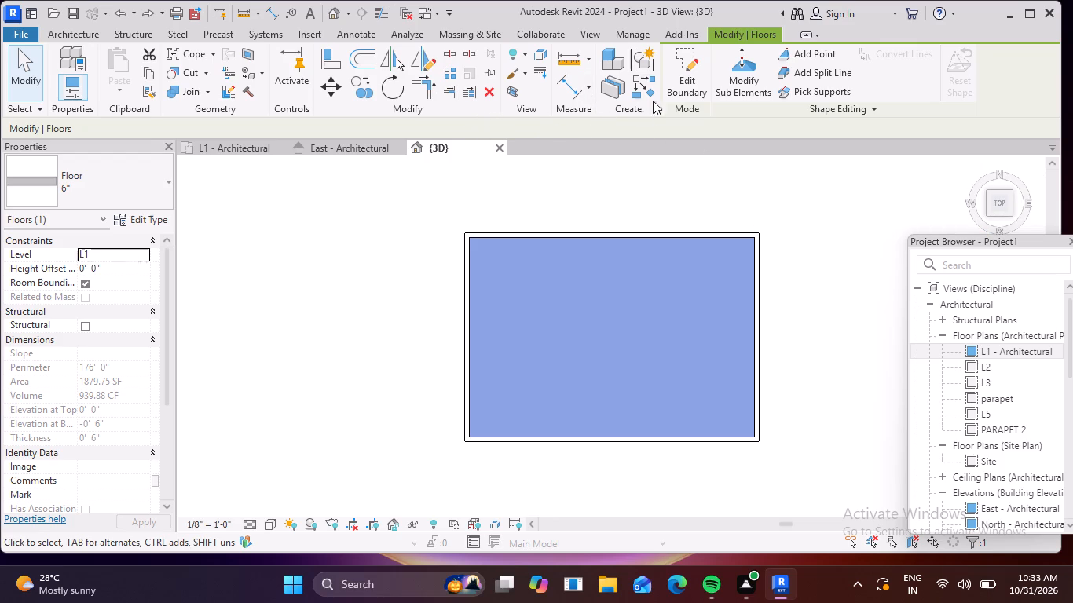
left_click(691, 83)
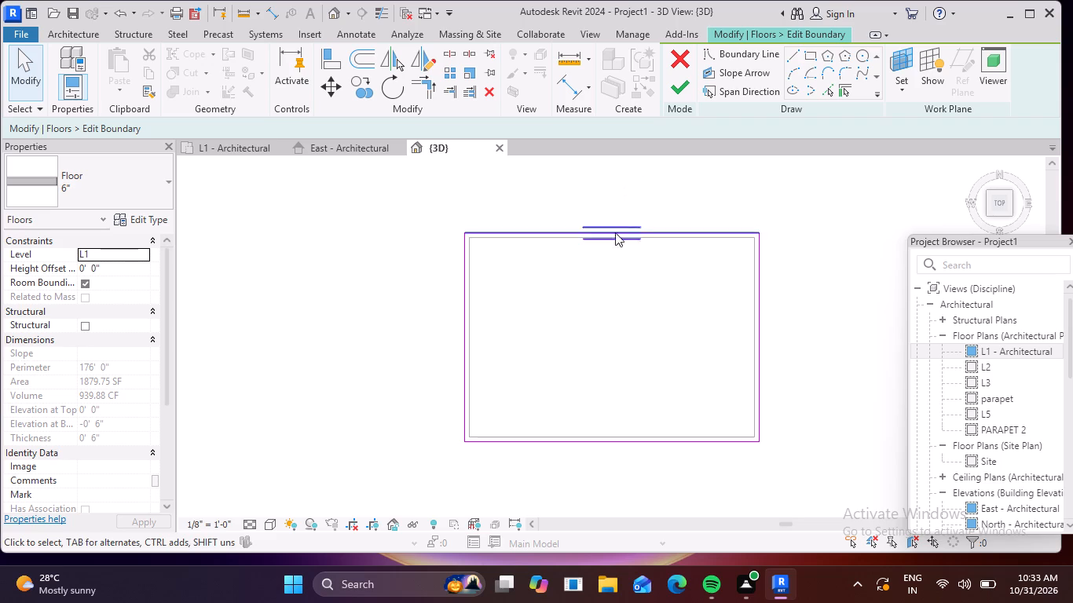
Draw a straight boundary line about 10'-4" long outward from the midpoint of the floor's front edge, perpendicular to it.
middle_click_drag(616, 305, 591, 239)
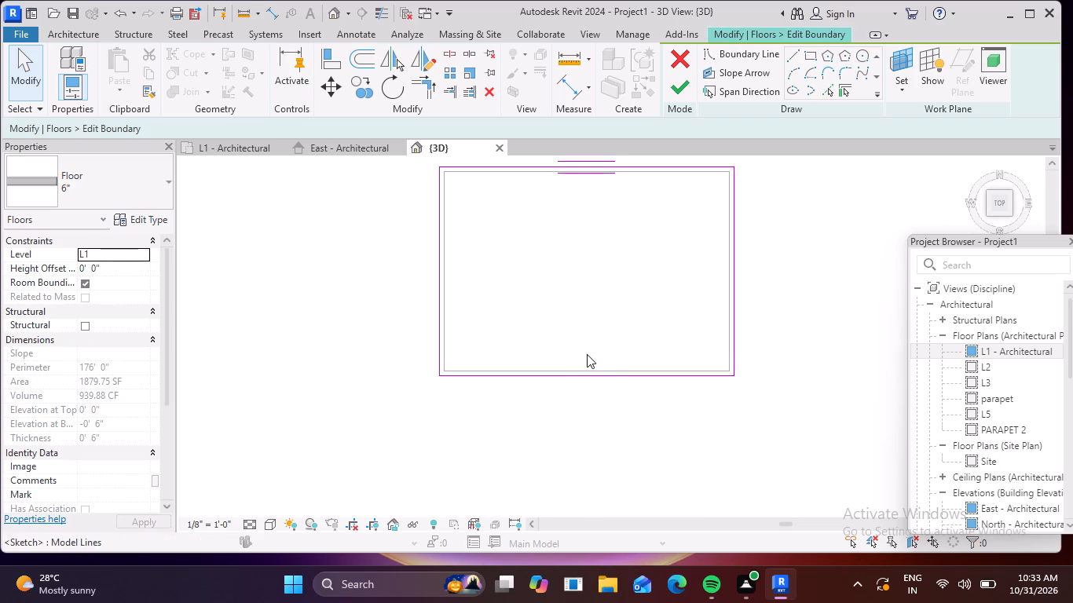
left_click(784, 60)
left_click(791, 57)
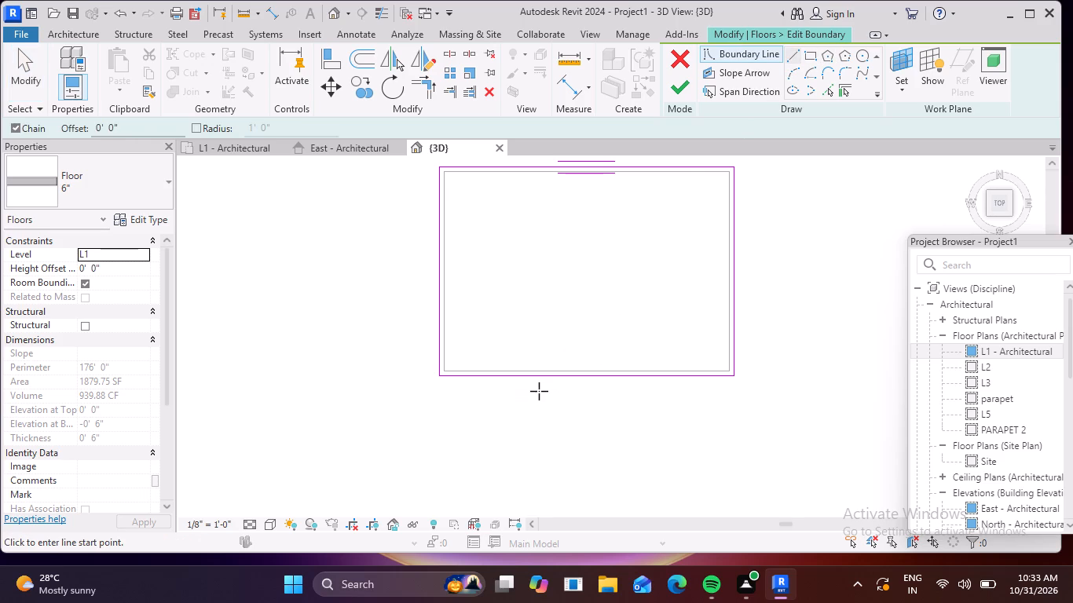
left_click(587, 375)
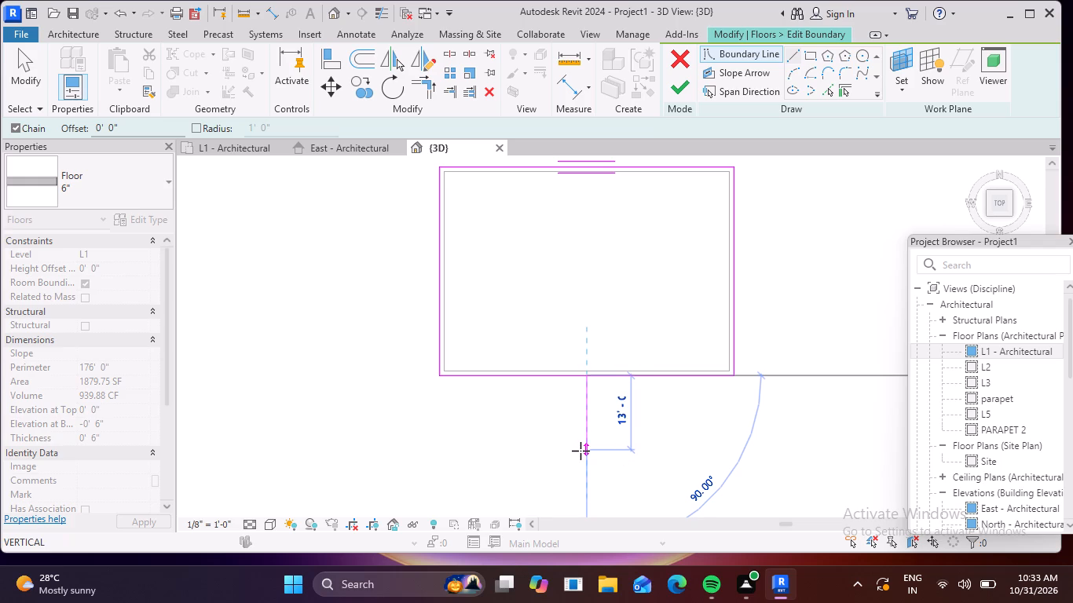
scroll(580, 451, "up", 2)
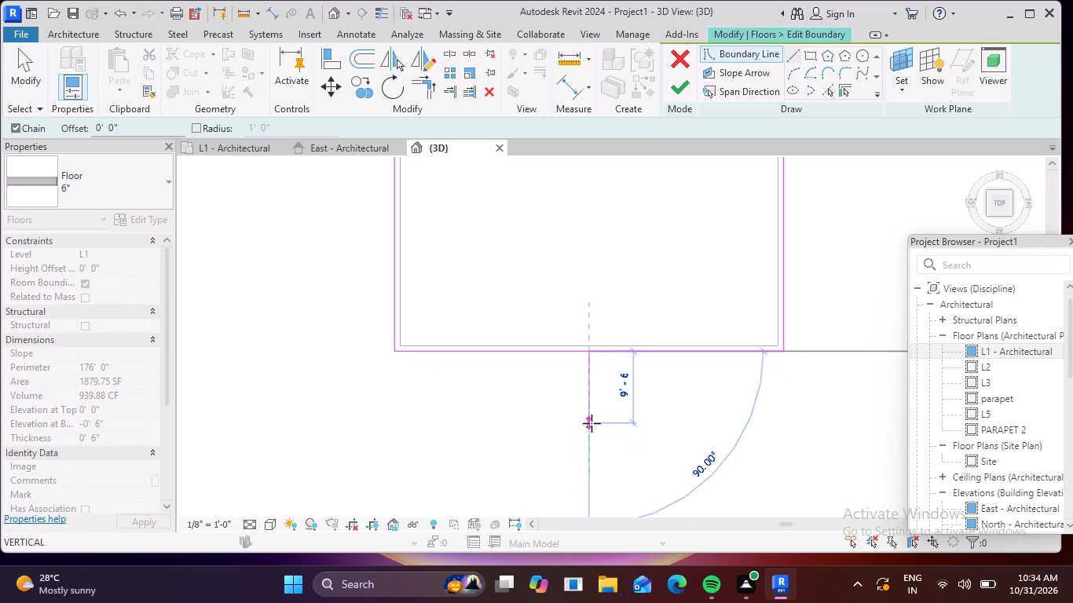
scroll(591, 423, "up", 3)
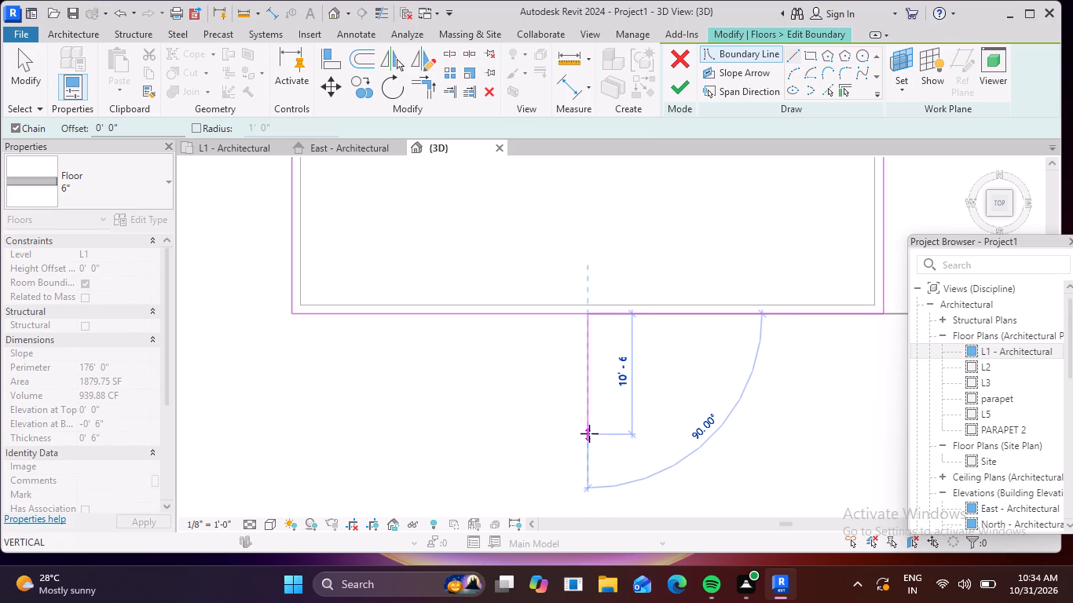
scroll(589, 433, "up", 3)
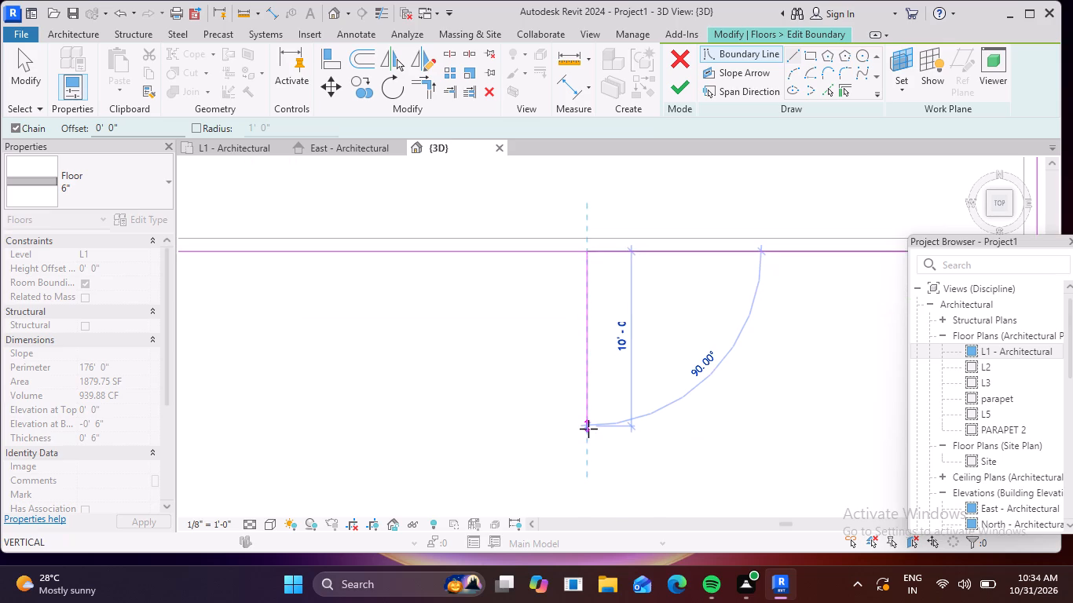
scroll(587, 433, "up", 3)
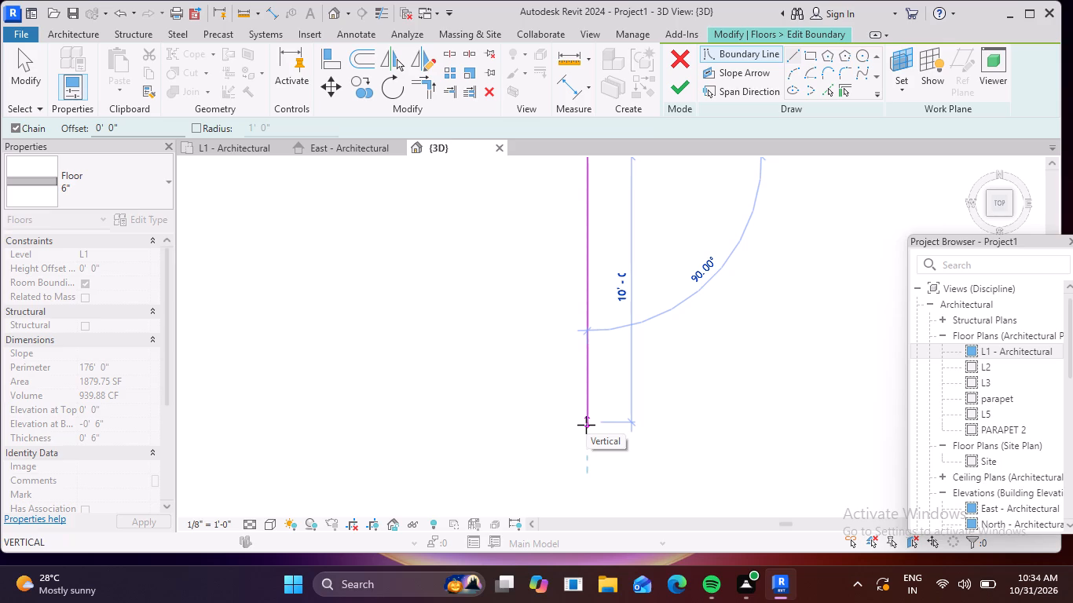
scroll(586, 425, "up", 6)
scroll(586, 425, "down", 2)
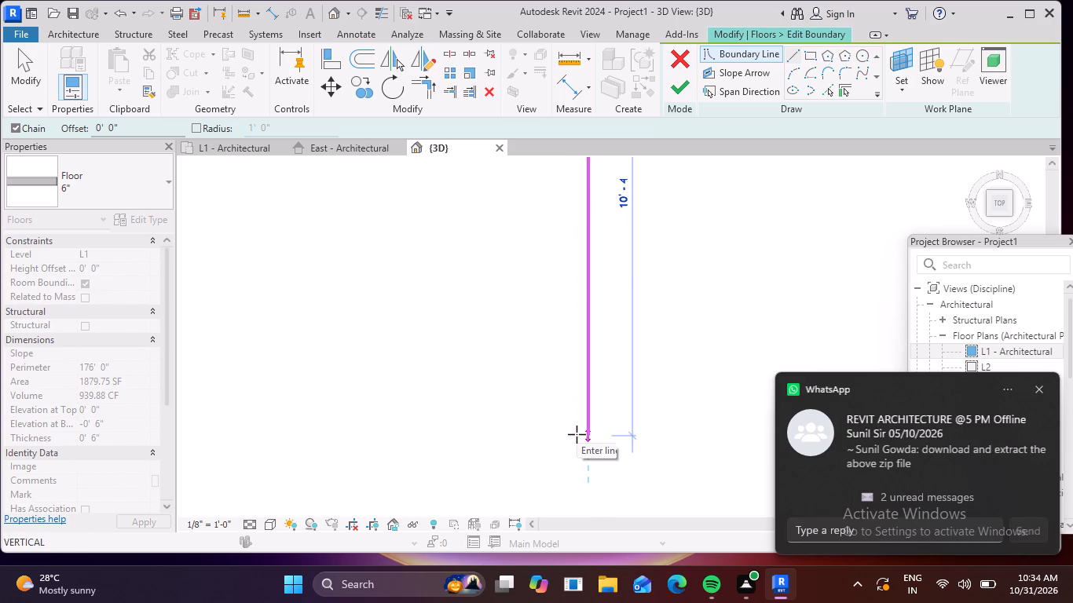
left_click(577, 434)
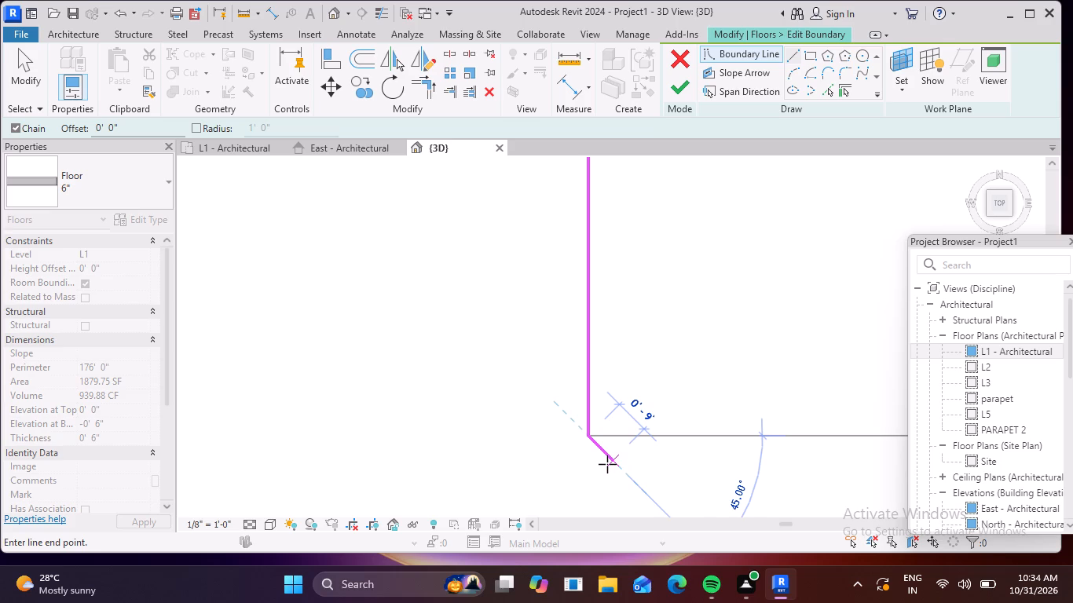
key("Escape")
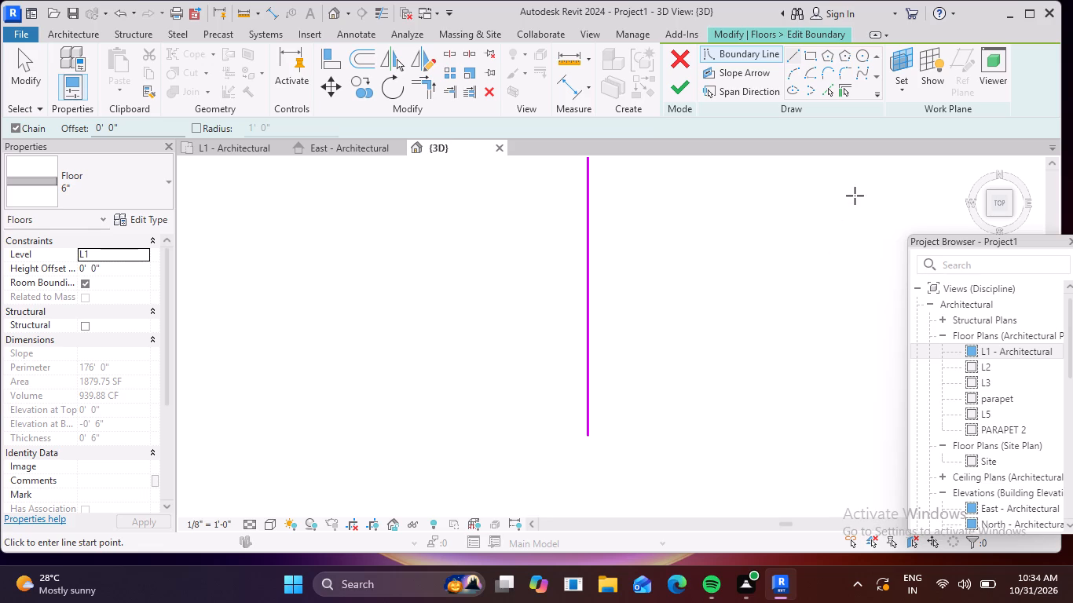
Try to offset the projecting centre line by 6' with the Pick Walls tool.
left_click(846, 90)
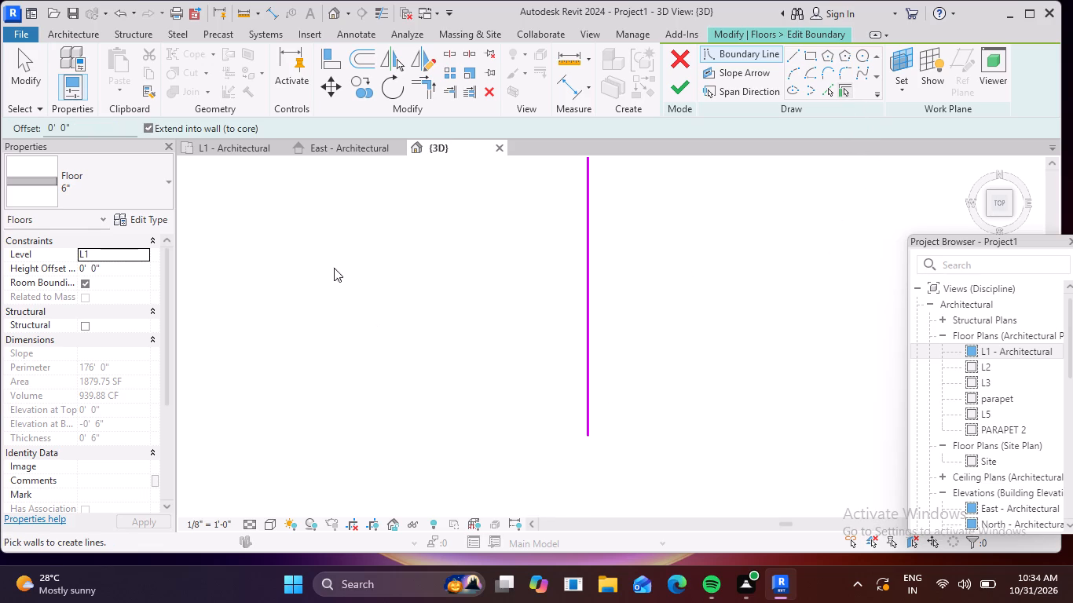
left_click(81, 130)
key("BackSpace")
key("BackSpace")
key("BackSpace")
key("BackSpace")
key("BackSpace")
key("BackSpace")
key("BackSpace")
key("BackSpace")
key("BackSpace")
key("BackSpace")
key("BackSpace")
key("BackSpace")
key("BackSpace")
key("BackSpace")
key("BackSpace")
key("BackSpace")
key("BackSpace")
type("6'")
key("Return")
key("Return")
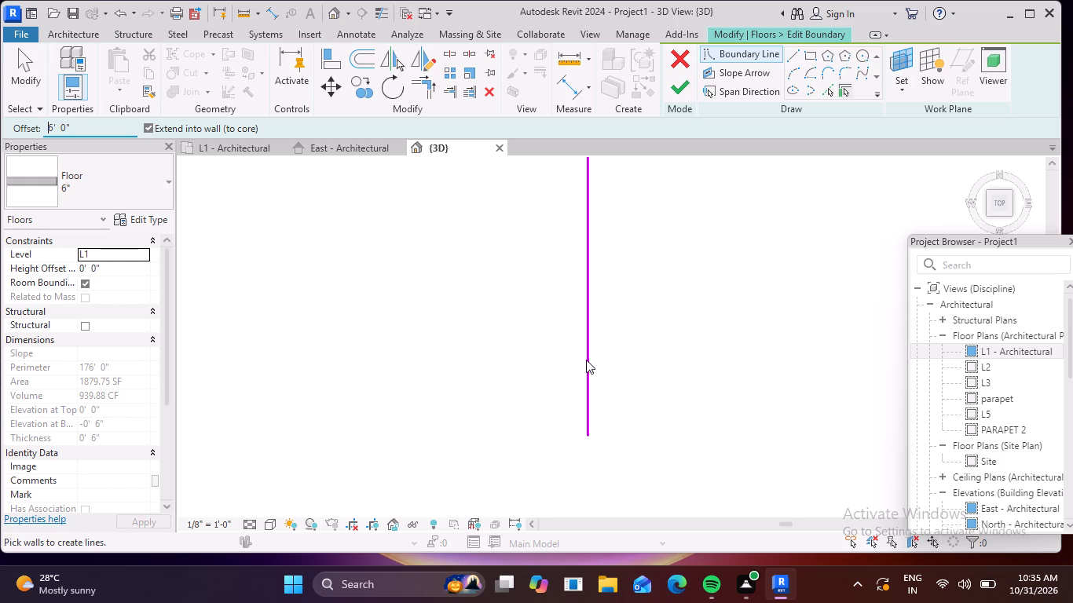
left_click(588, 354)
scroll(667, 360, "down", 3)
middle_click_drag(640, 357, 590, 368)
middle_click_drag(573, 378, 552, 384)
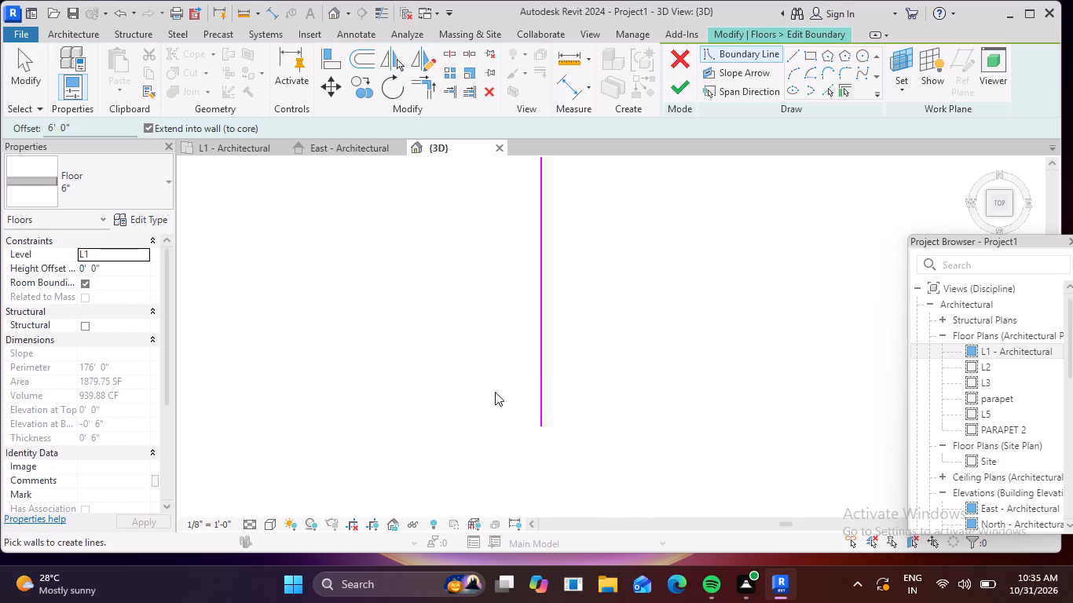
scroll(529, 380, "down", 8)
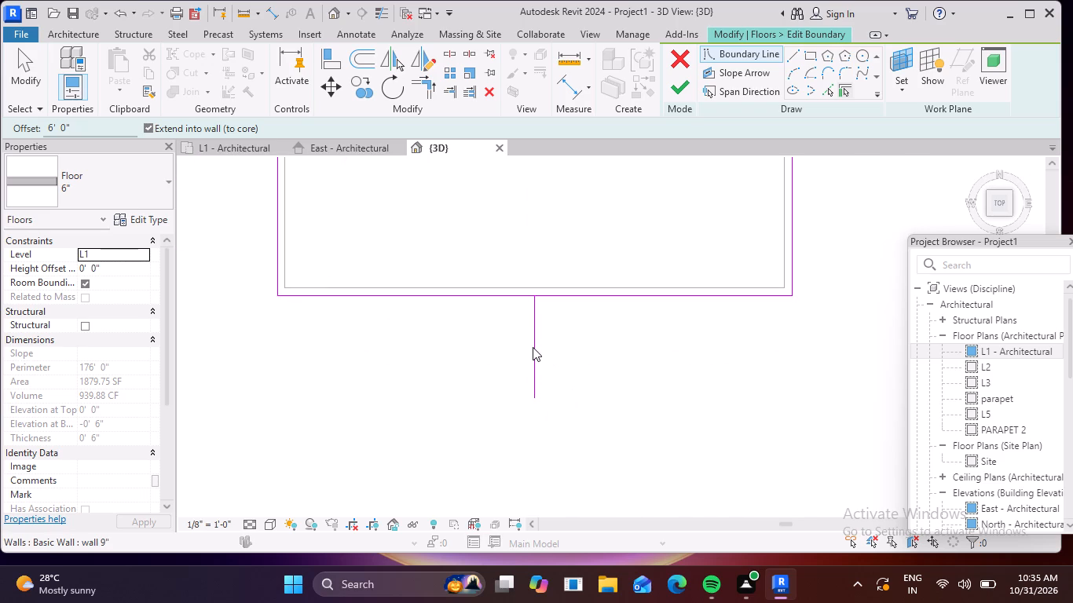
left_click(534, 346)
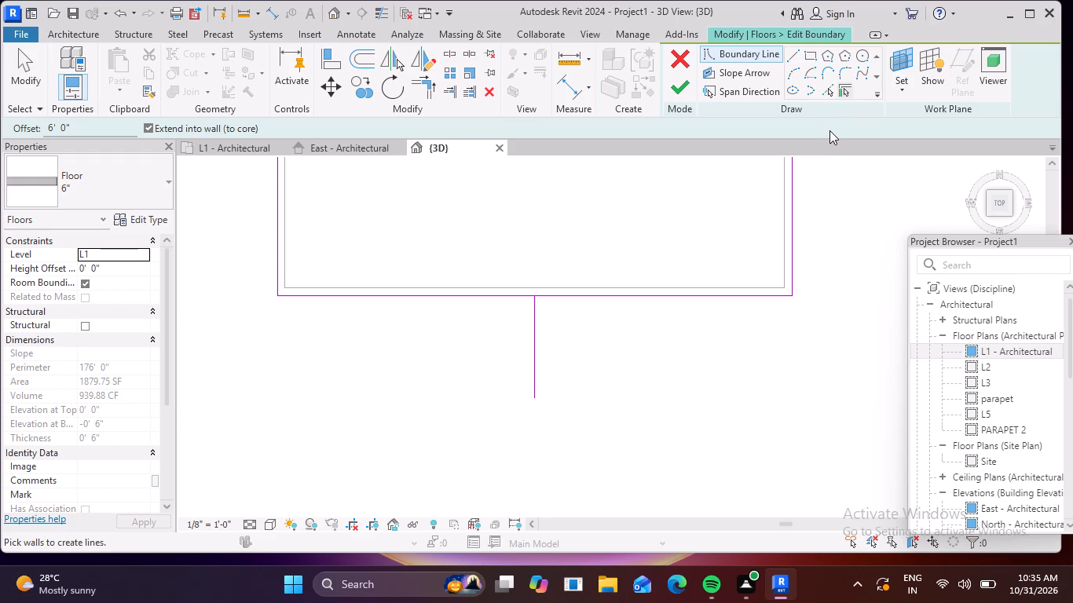
Offset the projecting centre line by 6' to both sides with the Pick Lines tool.
left_click(826, 91)
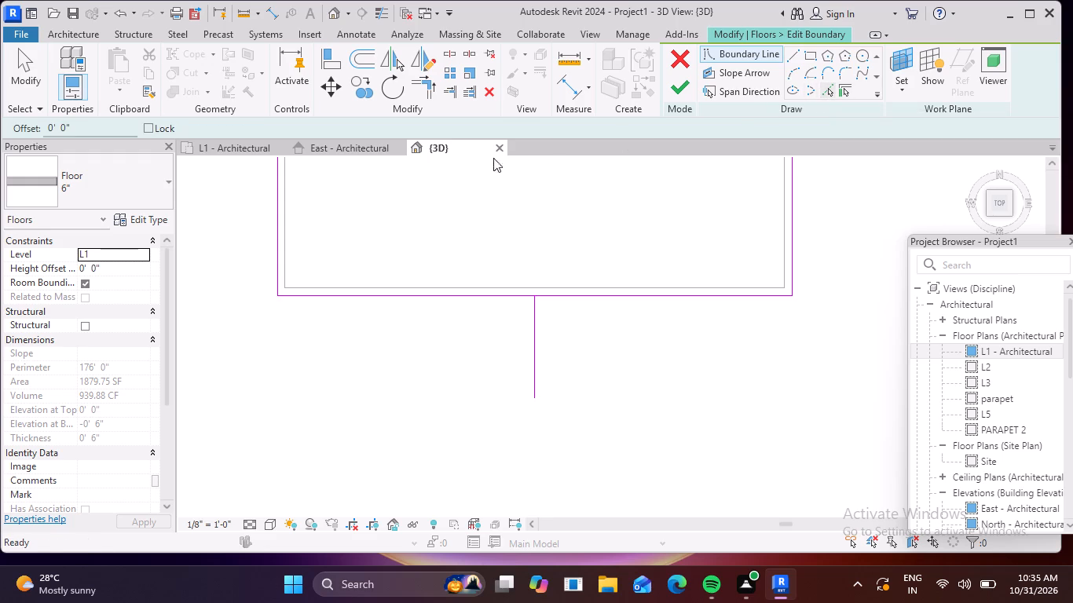
left_click(86, 133)
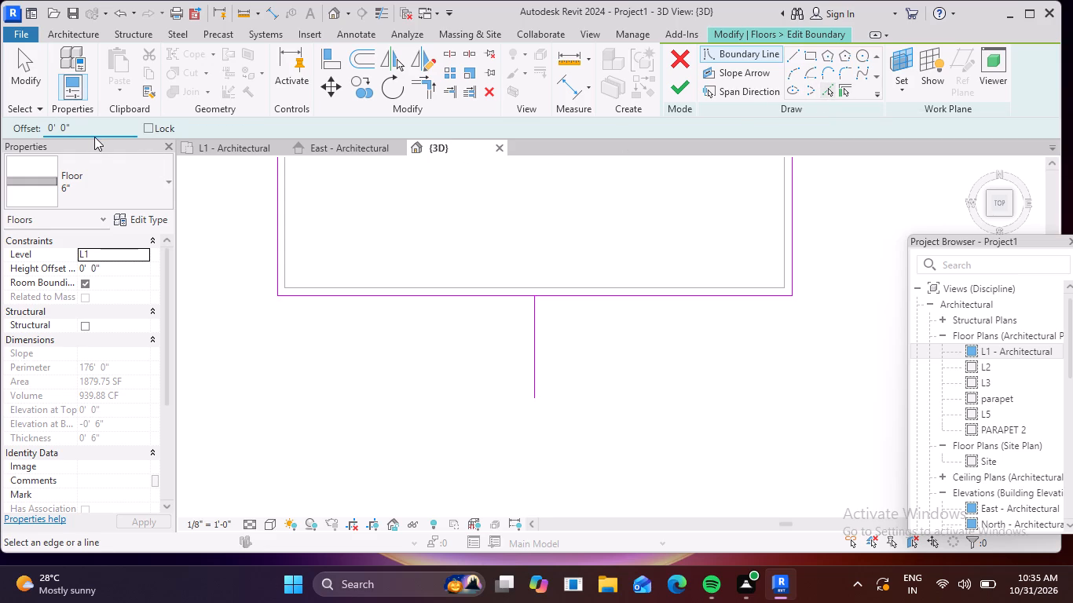
key("BackSpace")
key("BackSpace")
key("BackSpace")
key("BackSpace")
key("BackSpace")
key("BackSpace")
key("BackSpace")
key("BackSpace")
key("BackSpace")
key("BackSpace")
key("BackSpace")
type("6'")
key("Return")
left_click(536, 339)
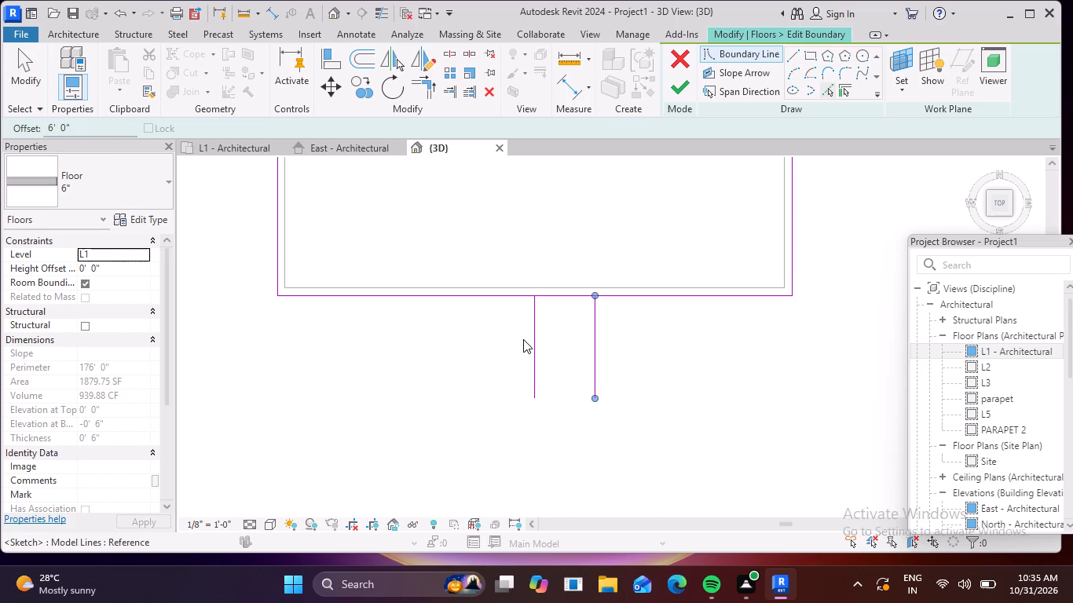
left_click(523, 339)
left_click(533, 342)
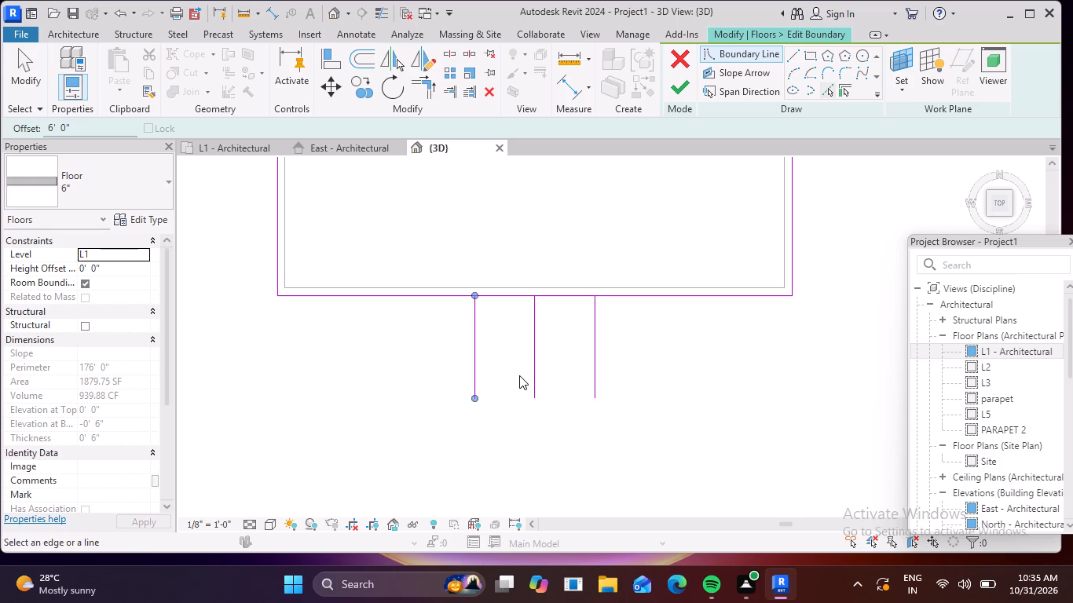
Delete the centre line between the two offset boundary lines, along with any overlapping duplicate.
key("Escape")
left_click(551, 373)
left_click(517, 357)
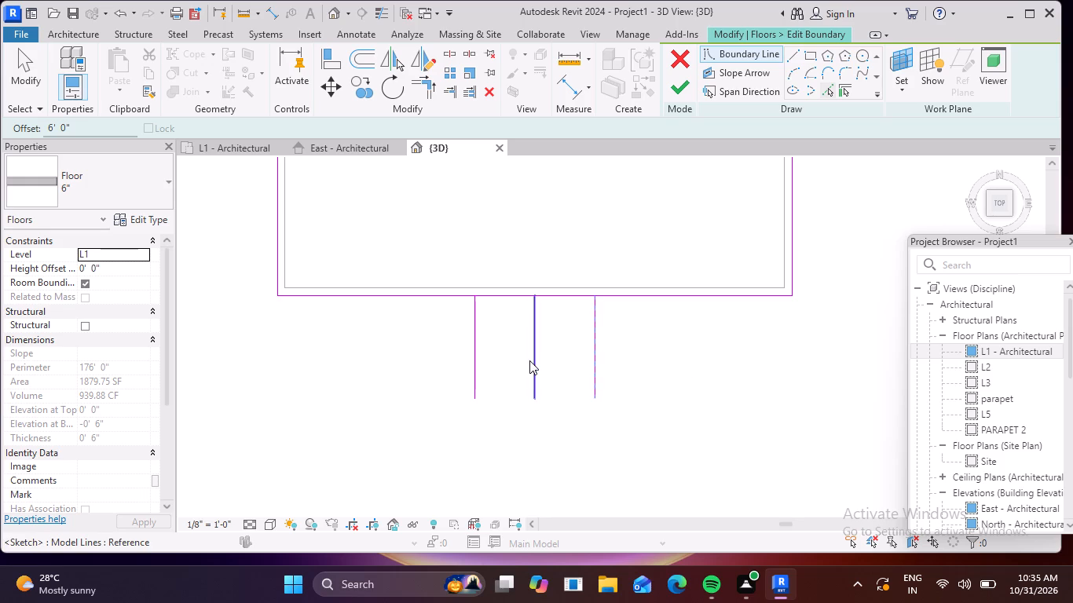
left_click(532, 360)
key("Delete")
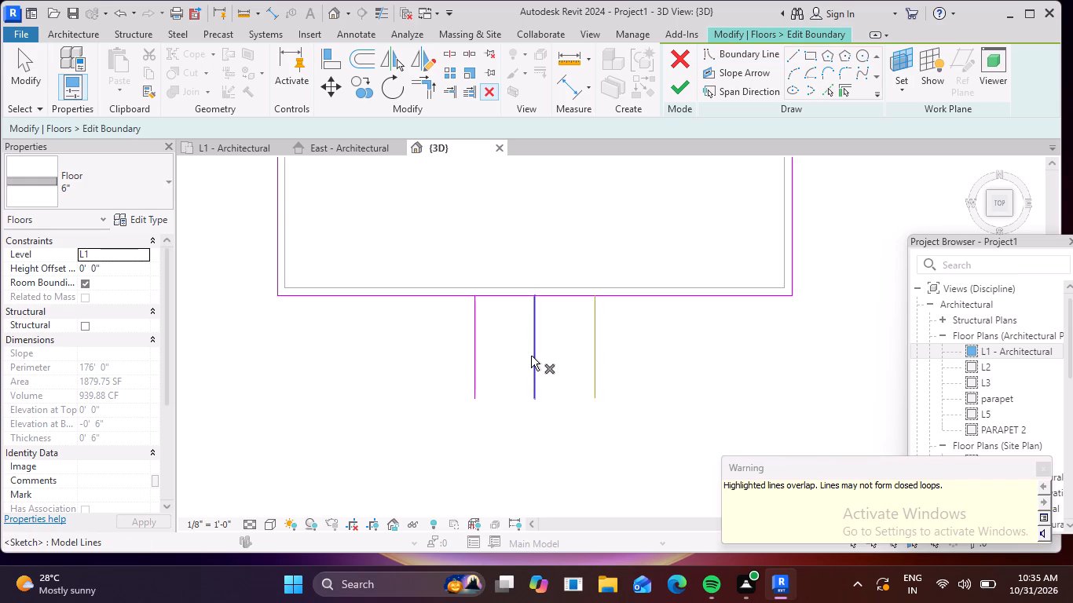
key("Delete")
left_click(531, 357)
key("Delete")
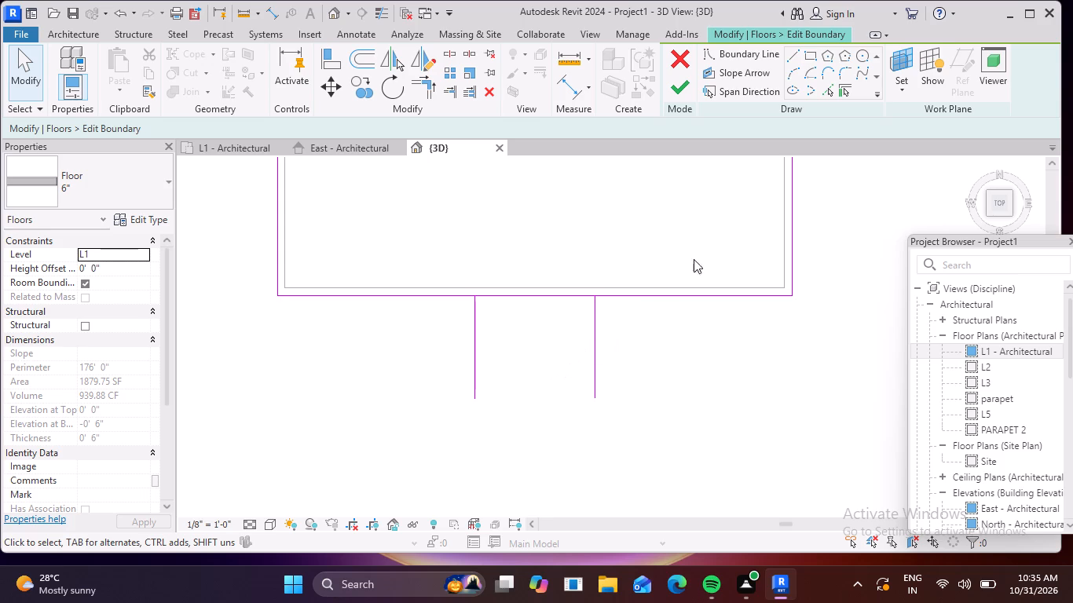
Draw a straight boundary line joining the outer ends of the two projecting lines.
left_click(795, 53)
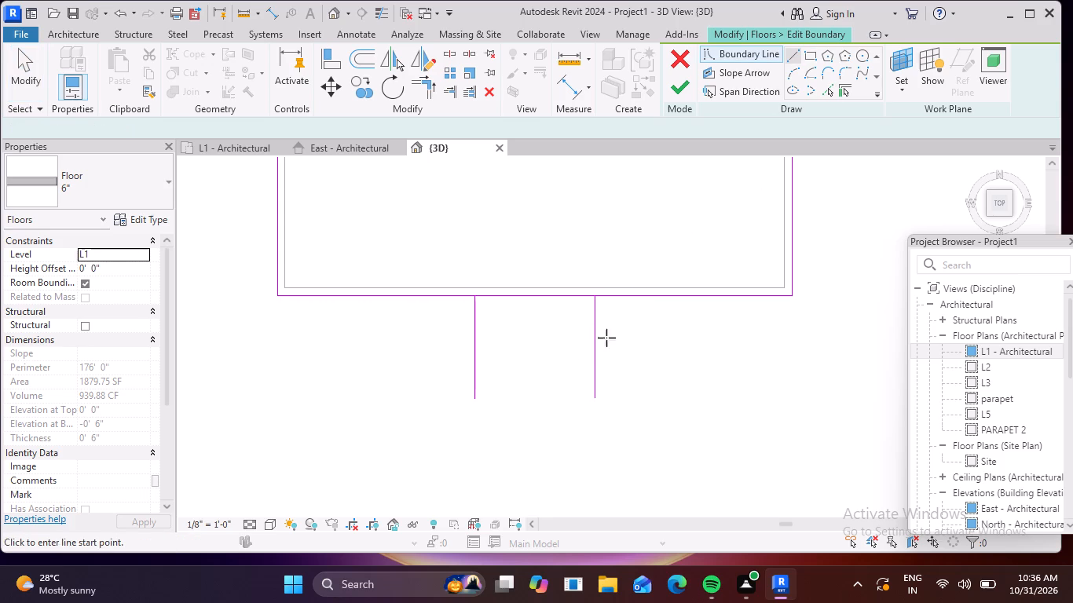
left_click(594, 400)
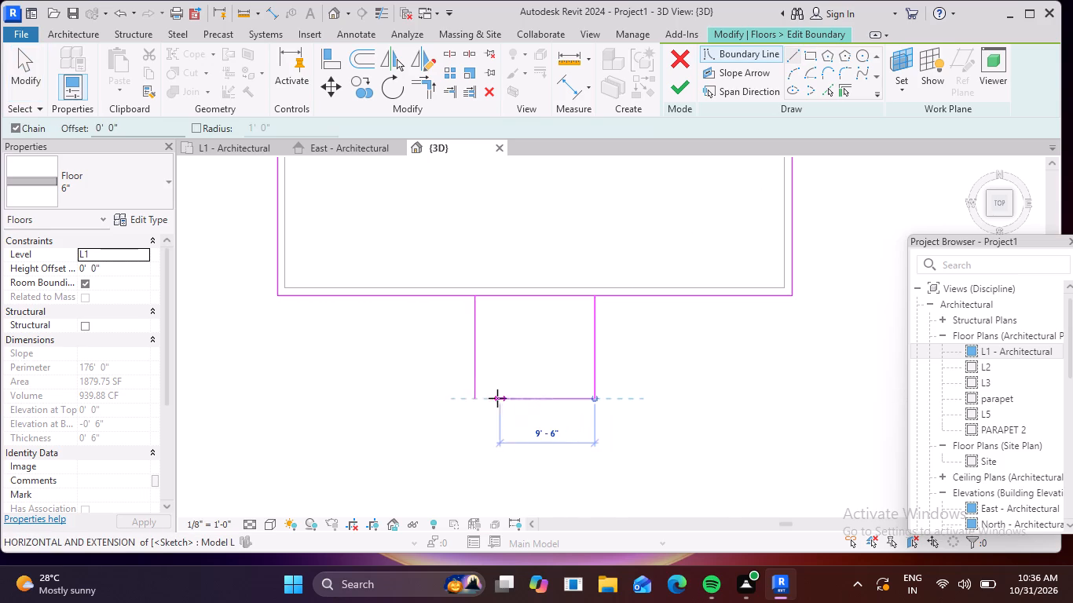
left_click(472, 397)
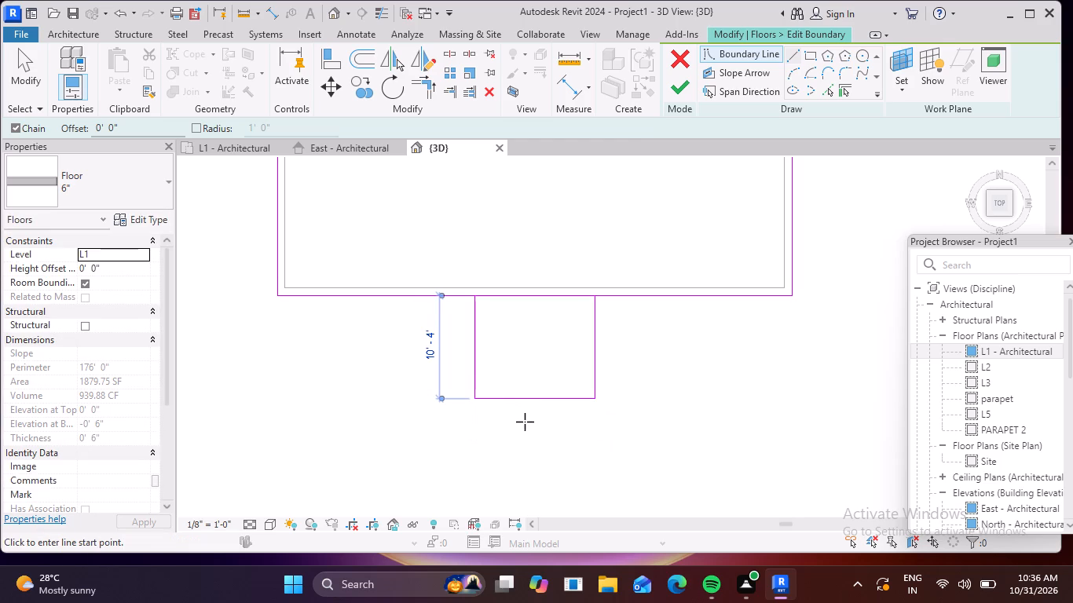
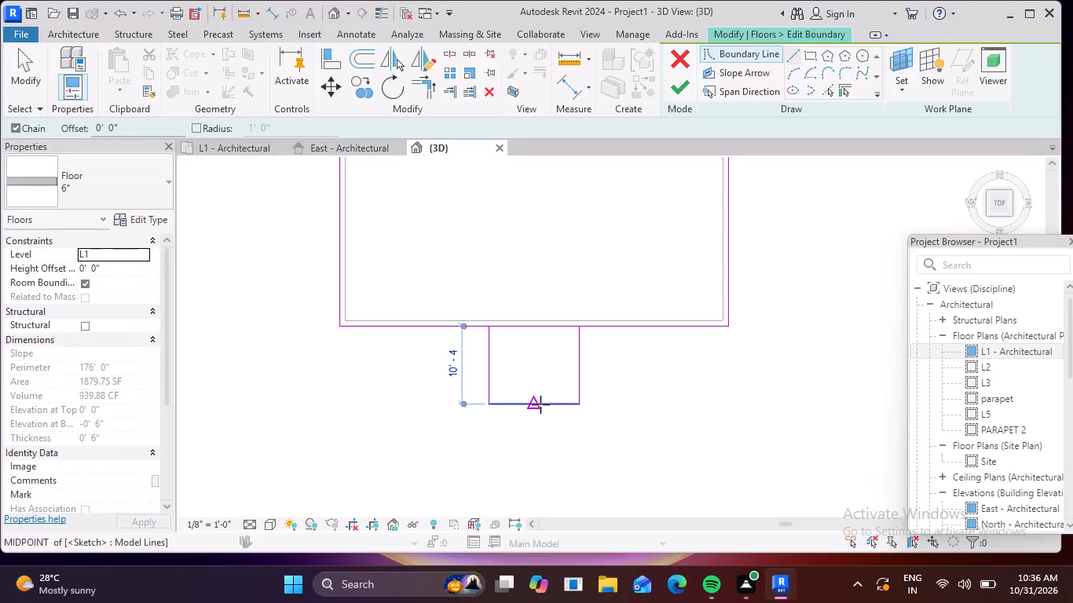
Stop drawing boundary lines and examine the floor sketch, from the front extension's junction with the main outline to the entire boundary.
key("Escape")
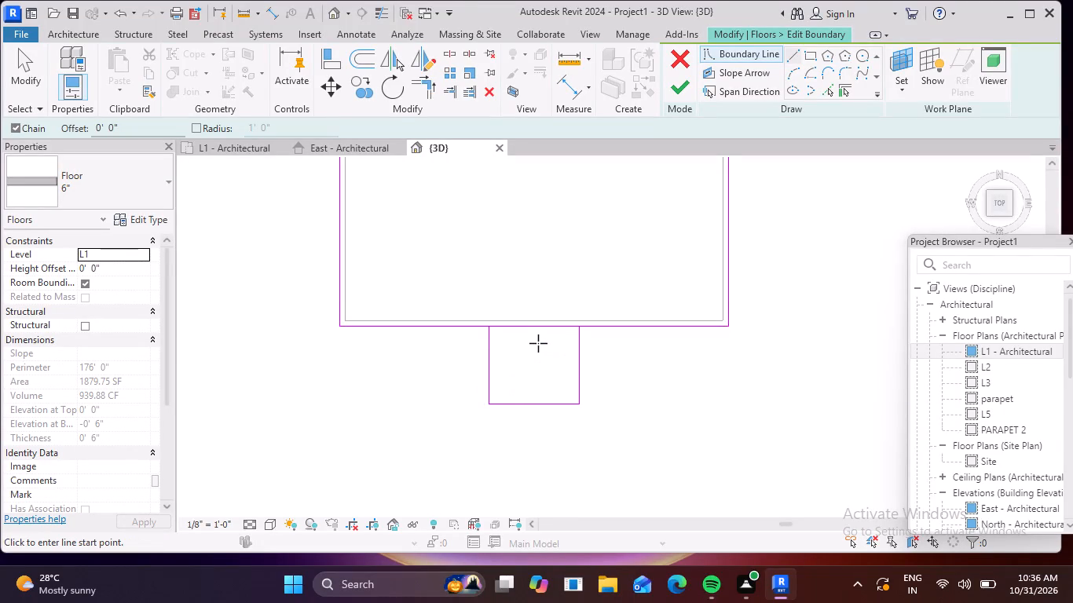
key("Escape")
scroll(553, 332, "up", 3)
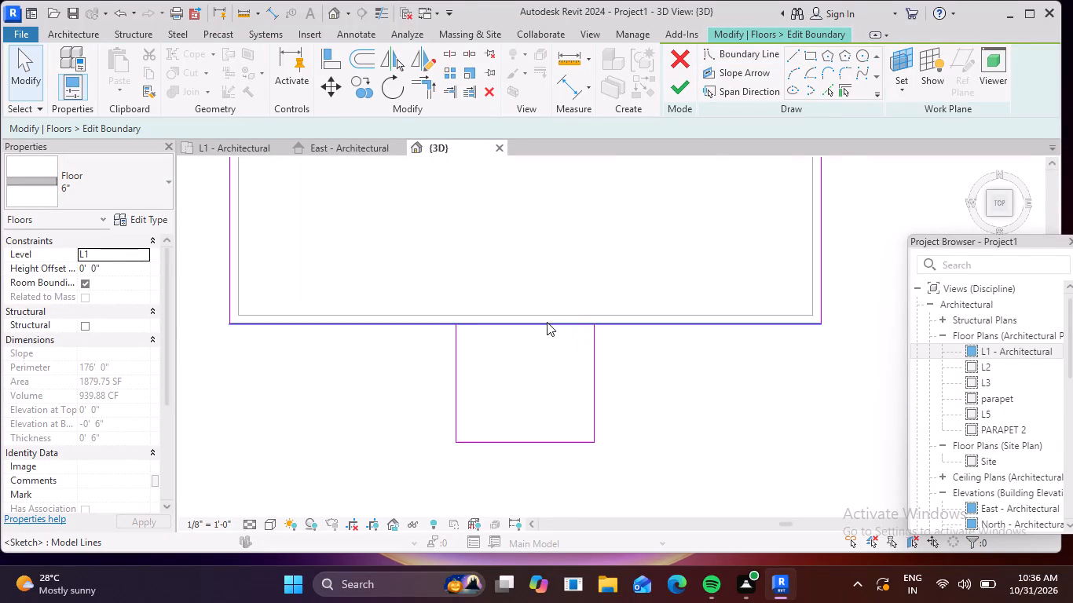
scroll(547, 322, "up", 5)
scroll(537, 330, "down", 5)
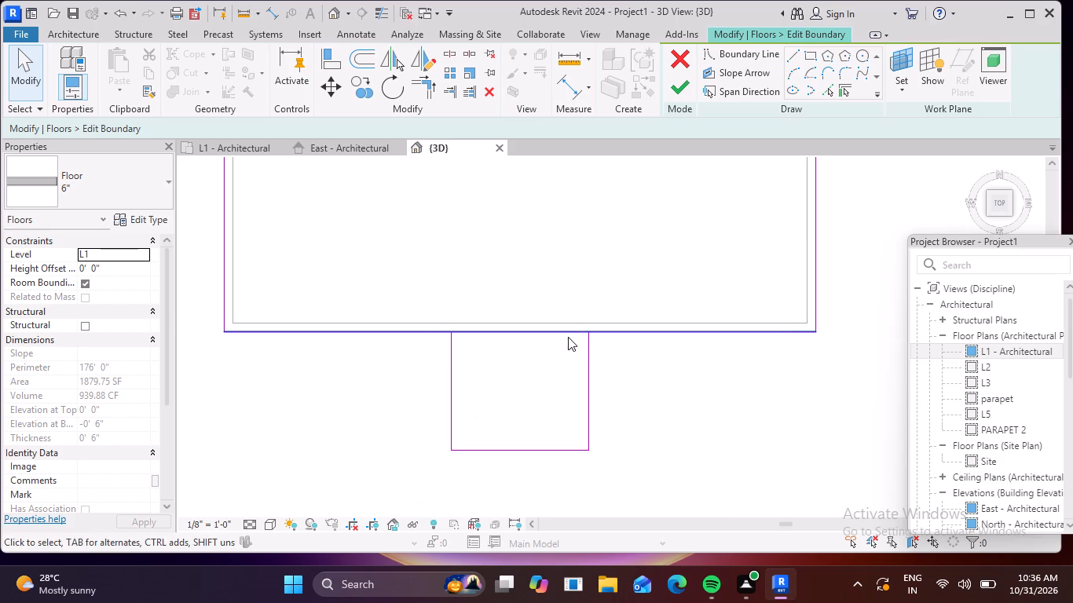
scroll(559, 348, "up", 3)
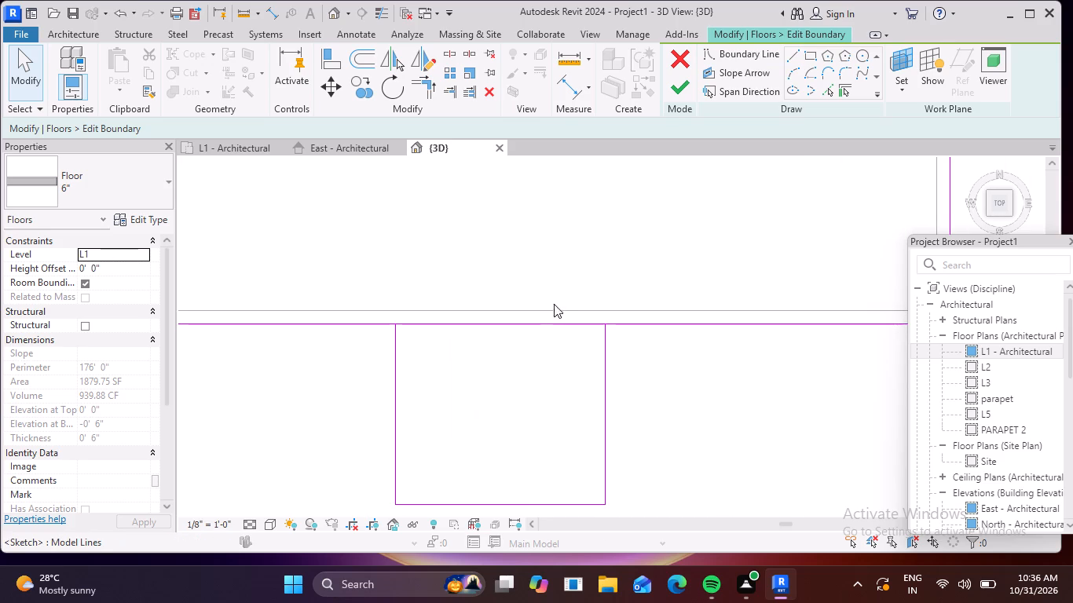
scroll(549, 322, "down", 4)
key("Escape")
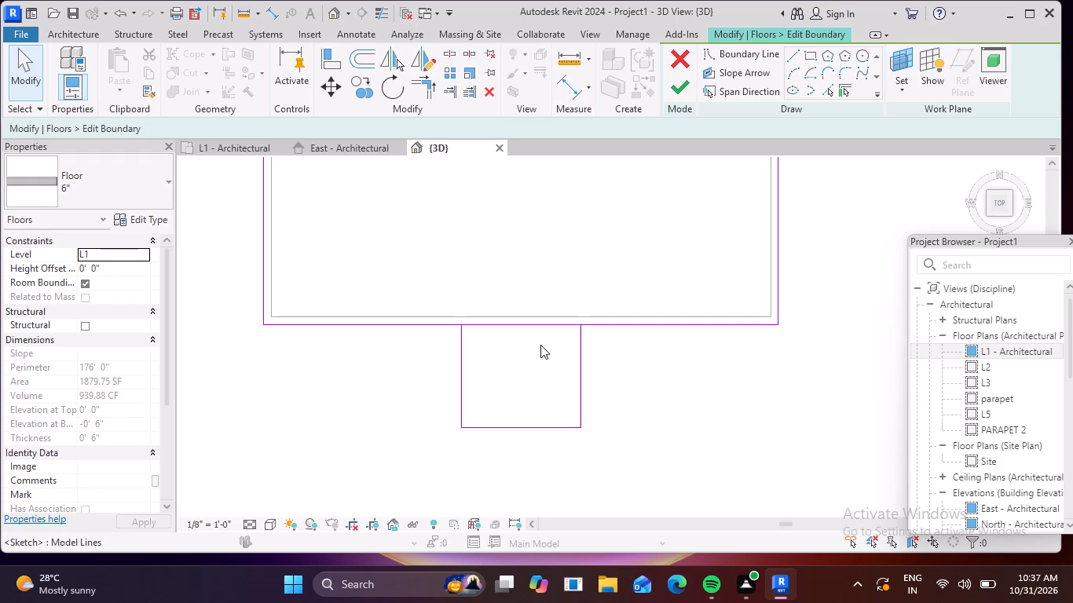
key("Escape")
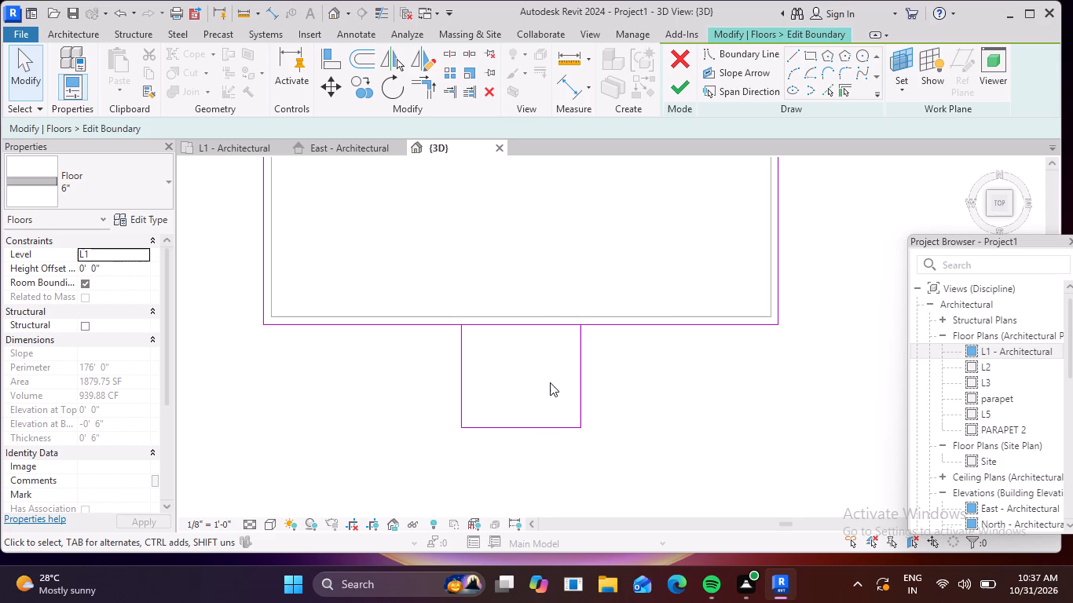
key("Escape")
key("Escape")
key("Escape")
key("Escape")
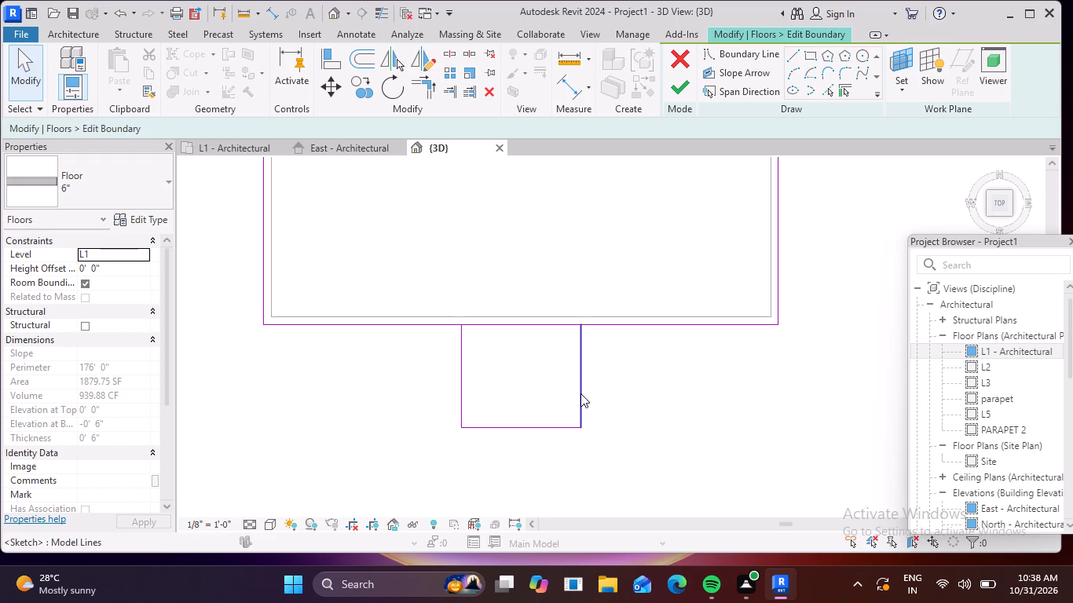
scroll(590, 376, "down", 2)
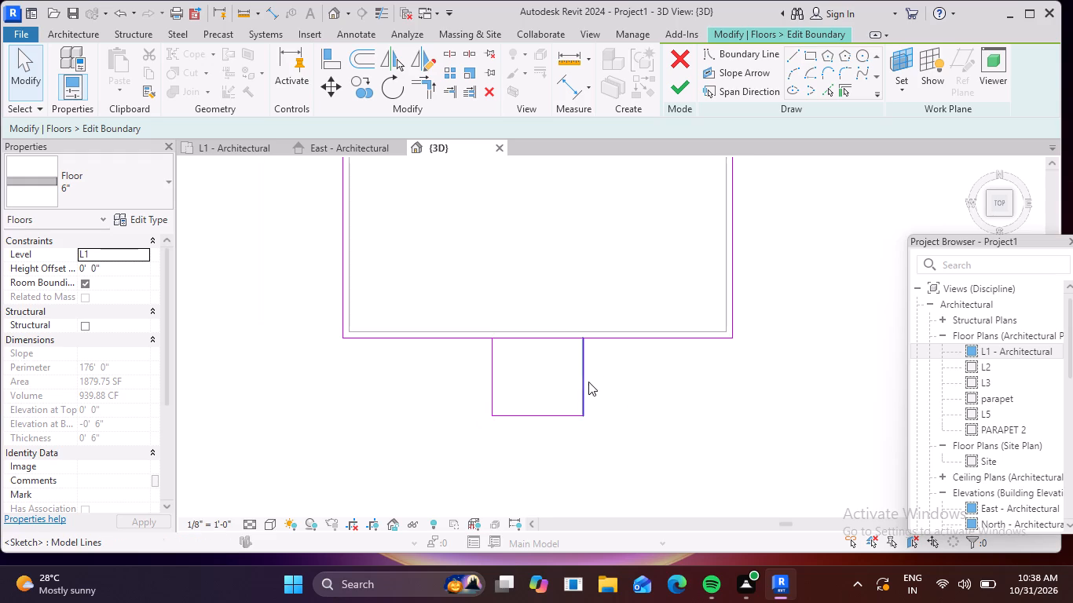
middle_click_drag(636, 392, 667, 477)
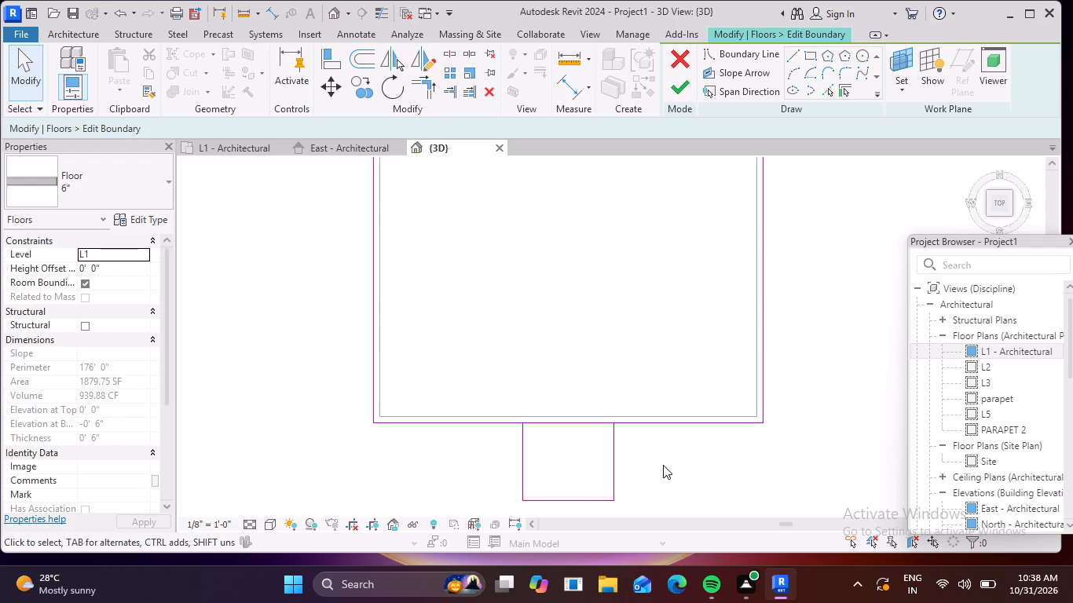
scroll(568, 345, "down", 2)
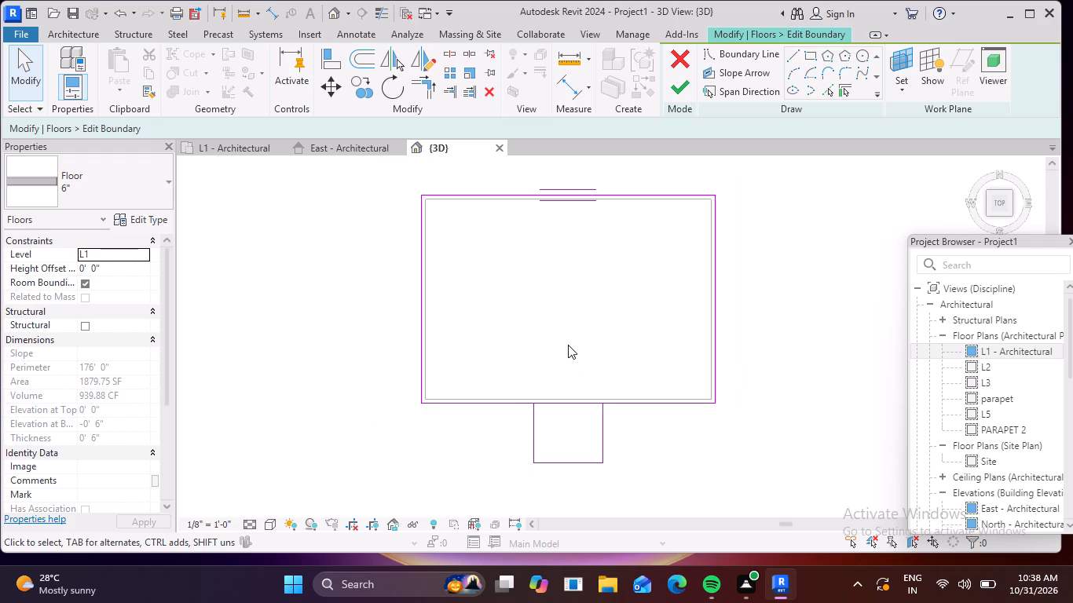
middle_click_drag(569, 338, 572, 370)
scroll(573, 375, "down", 1)
key("Escape")
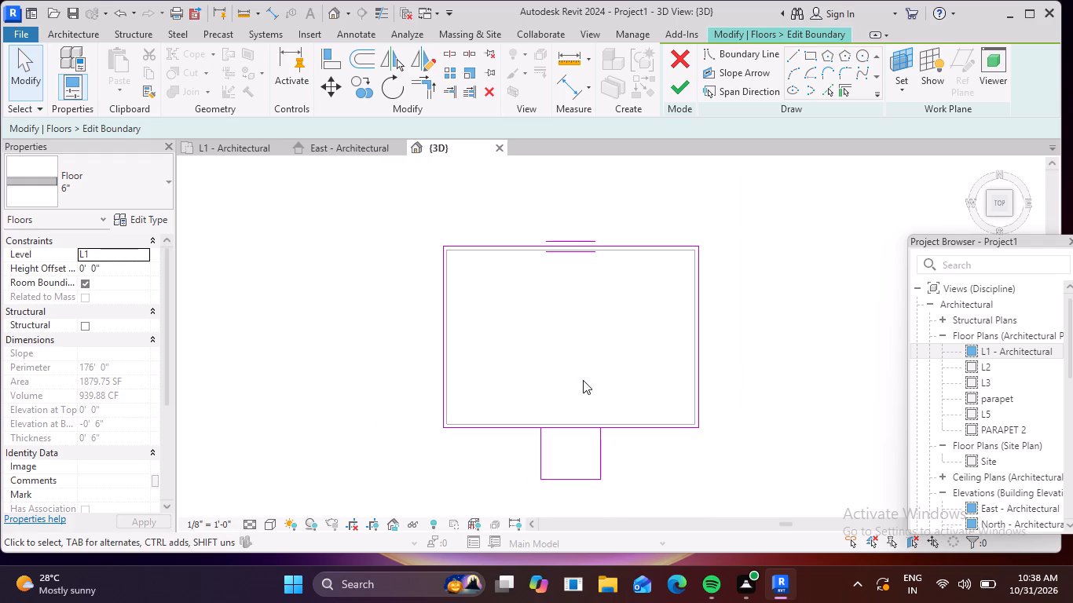
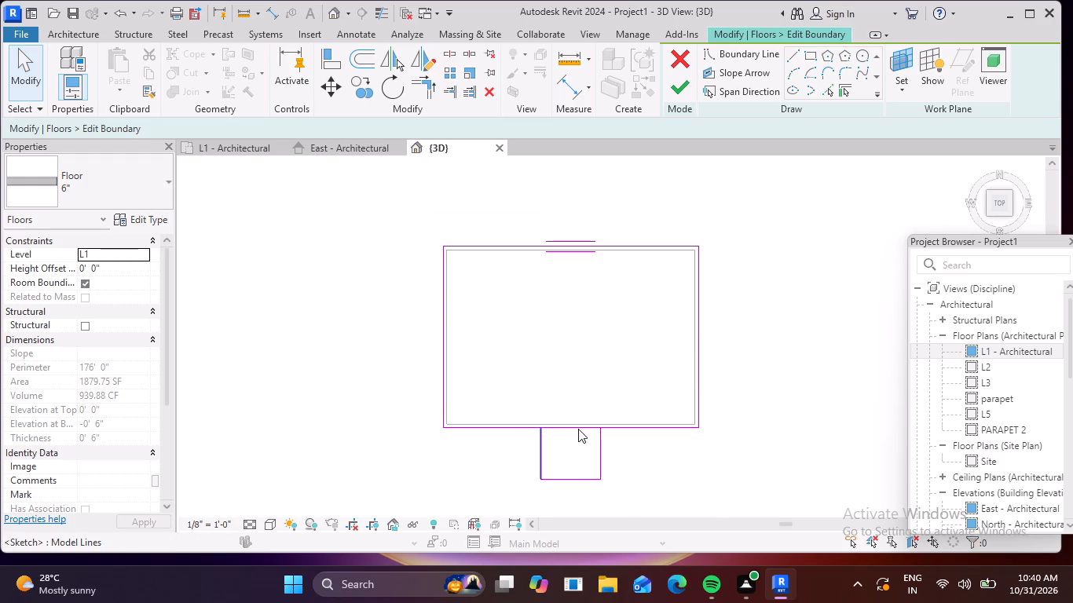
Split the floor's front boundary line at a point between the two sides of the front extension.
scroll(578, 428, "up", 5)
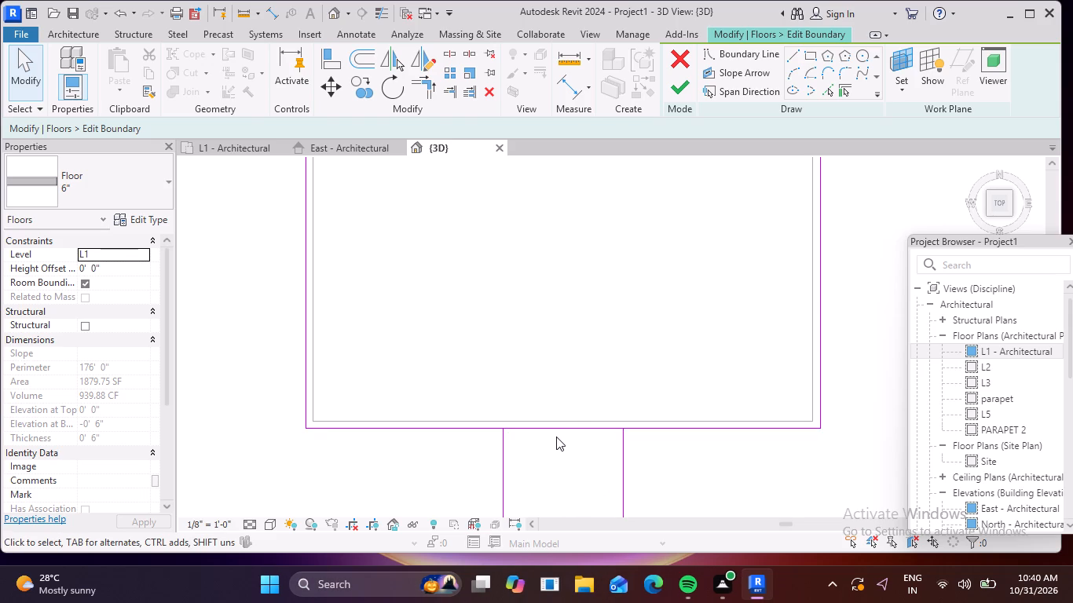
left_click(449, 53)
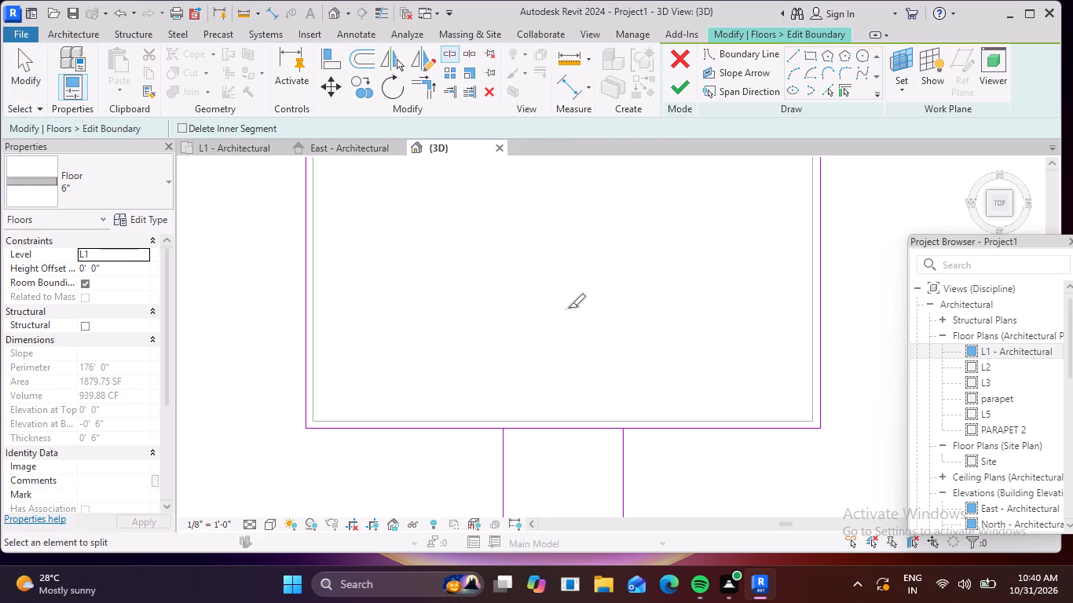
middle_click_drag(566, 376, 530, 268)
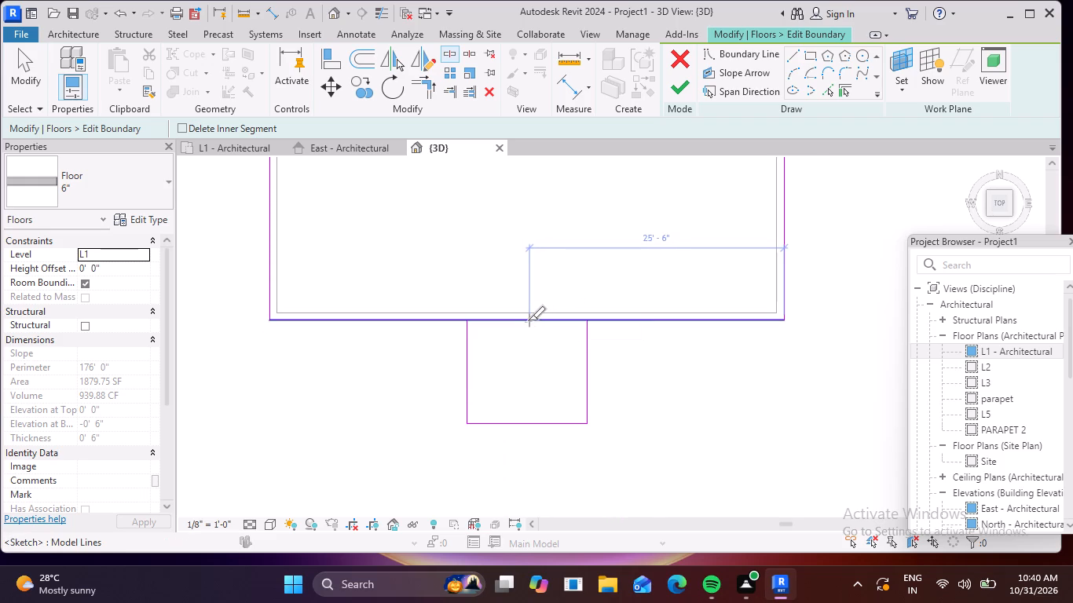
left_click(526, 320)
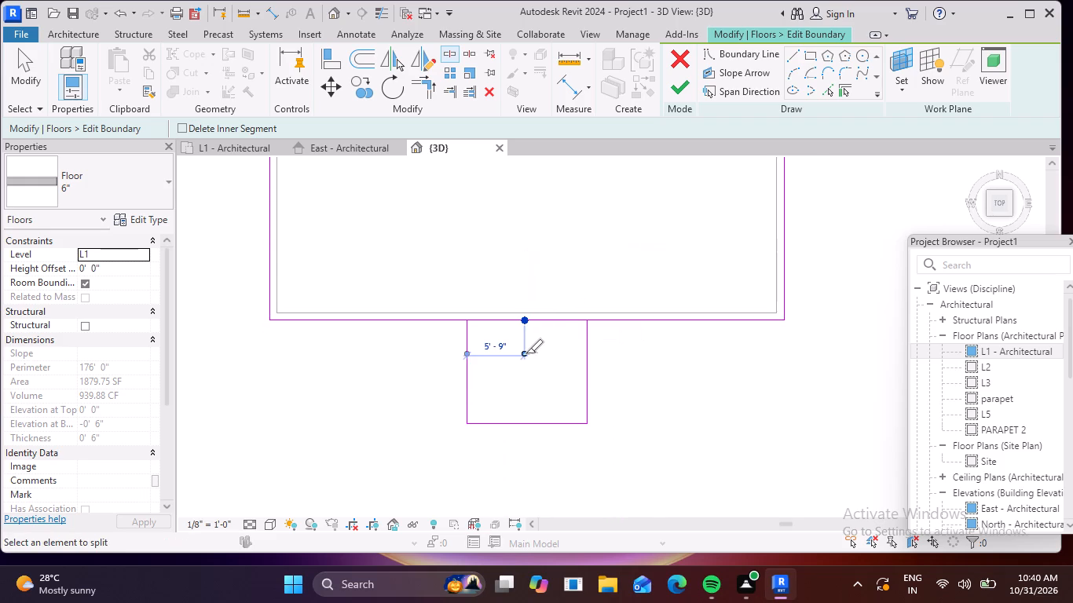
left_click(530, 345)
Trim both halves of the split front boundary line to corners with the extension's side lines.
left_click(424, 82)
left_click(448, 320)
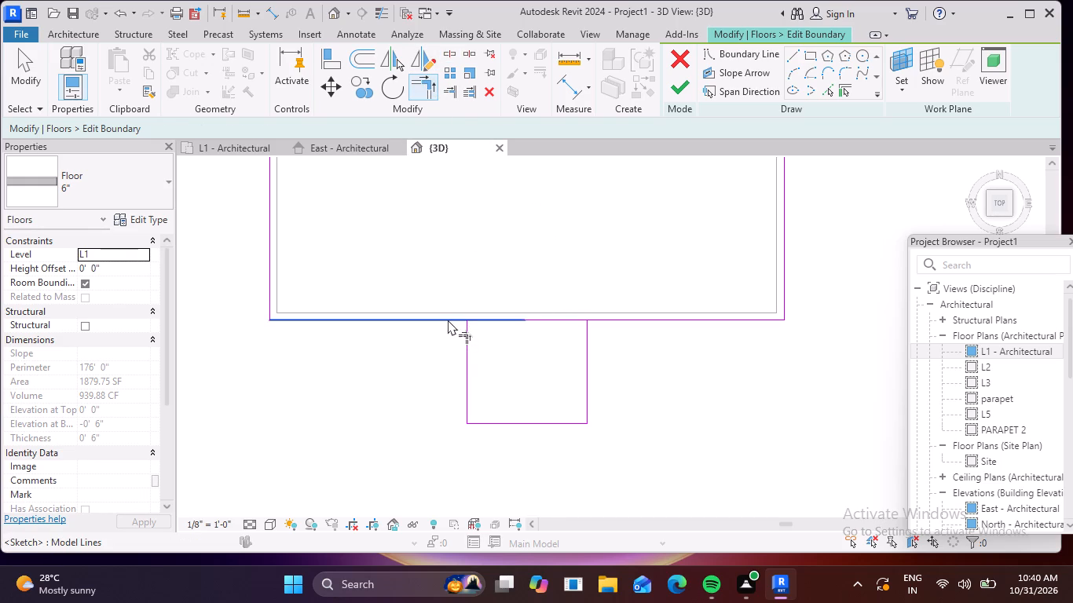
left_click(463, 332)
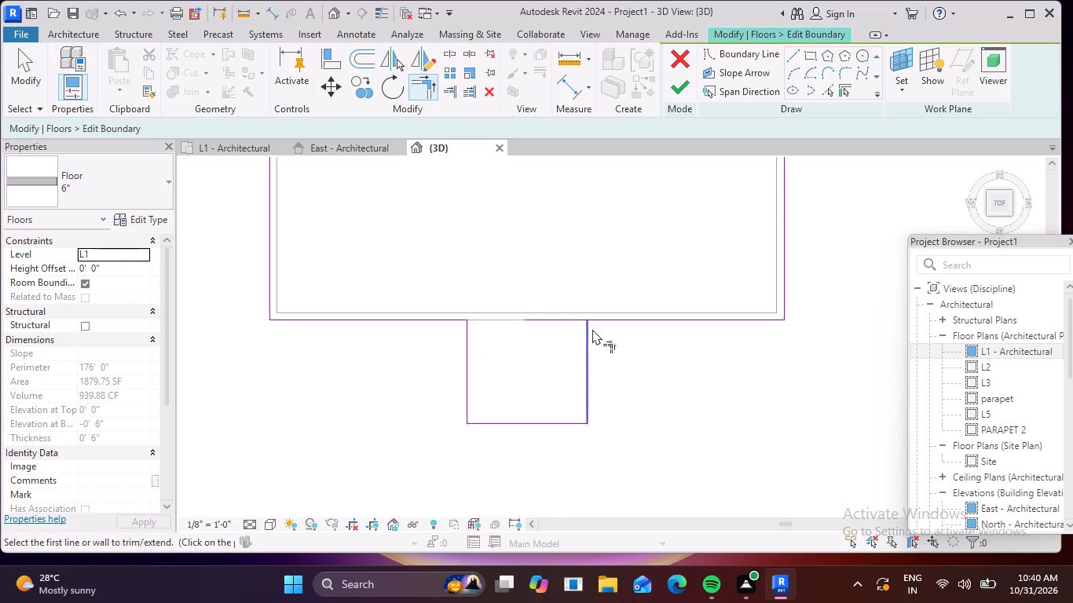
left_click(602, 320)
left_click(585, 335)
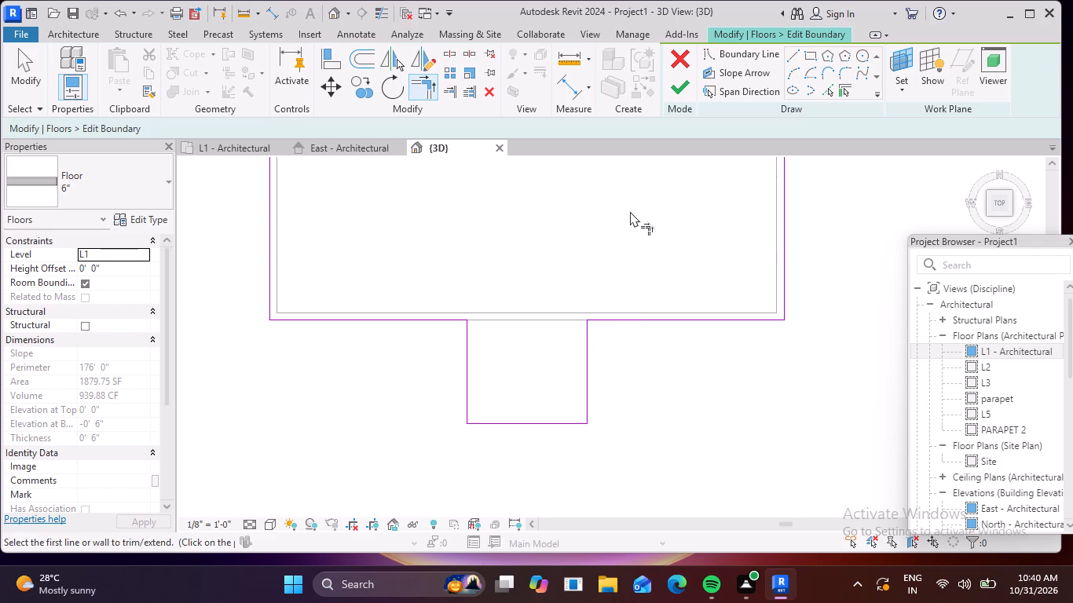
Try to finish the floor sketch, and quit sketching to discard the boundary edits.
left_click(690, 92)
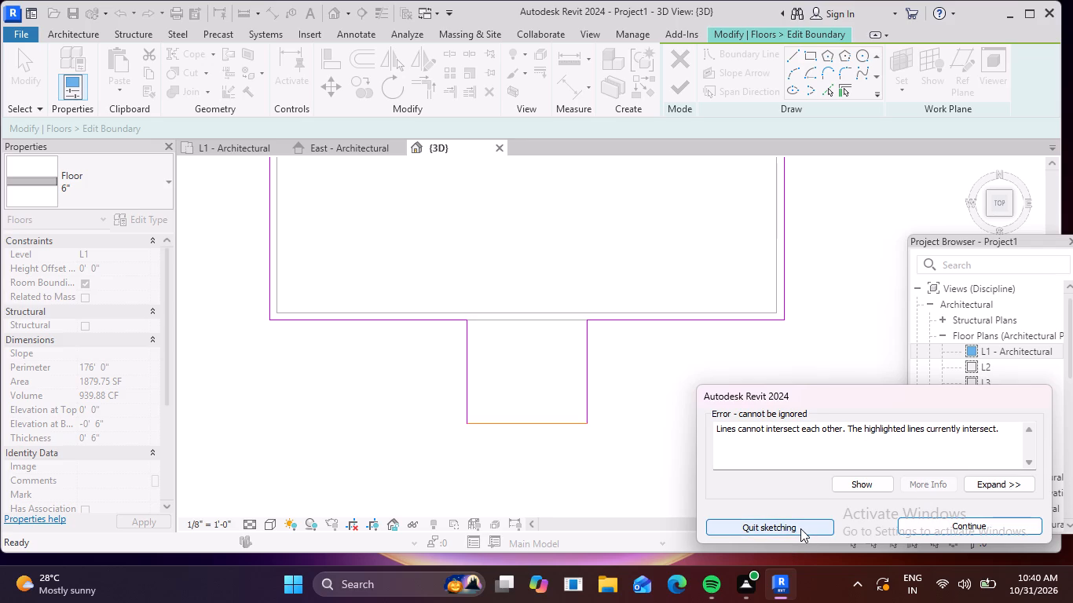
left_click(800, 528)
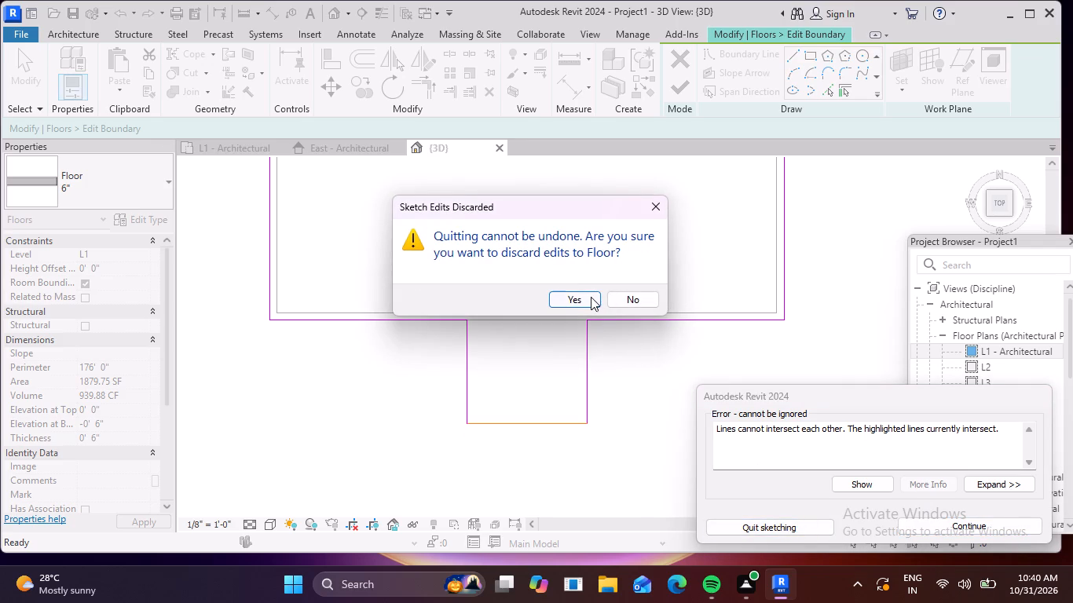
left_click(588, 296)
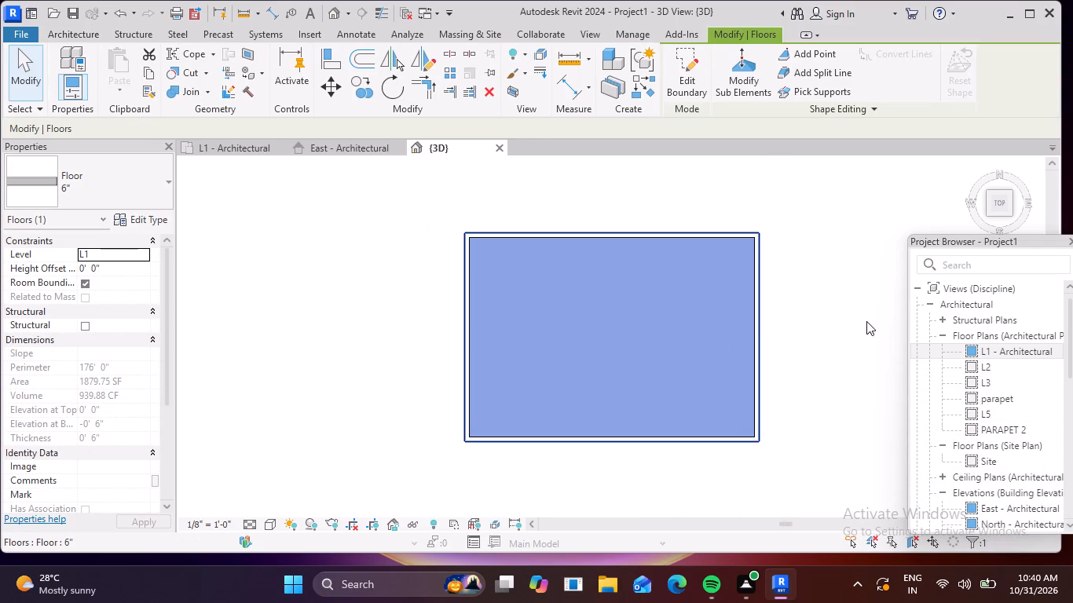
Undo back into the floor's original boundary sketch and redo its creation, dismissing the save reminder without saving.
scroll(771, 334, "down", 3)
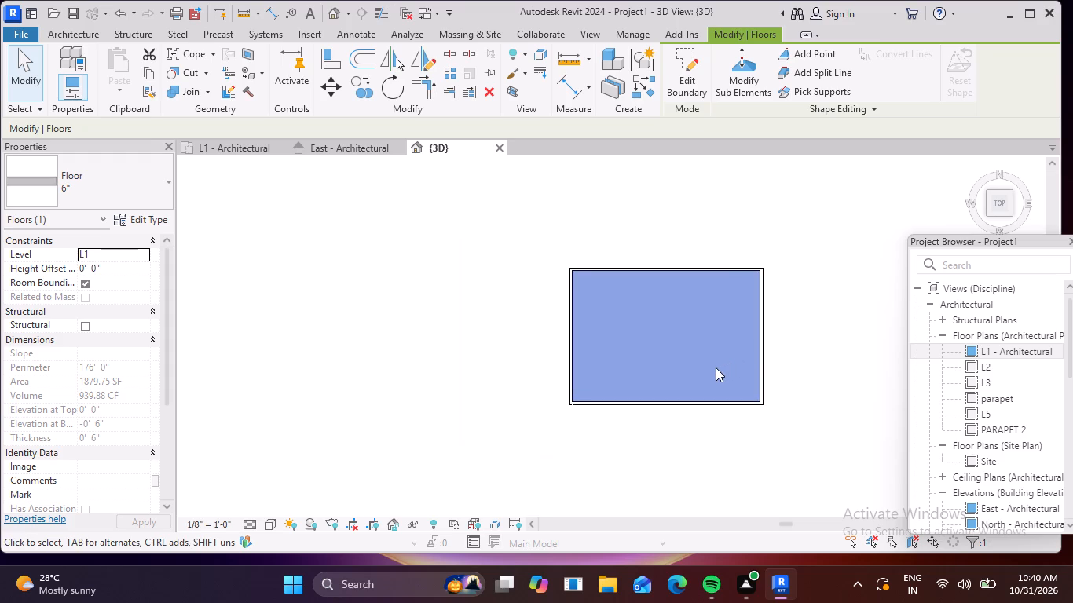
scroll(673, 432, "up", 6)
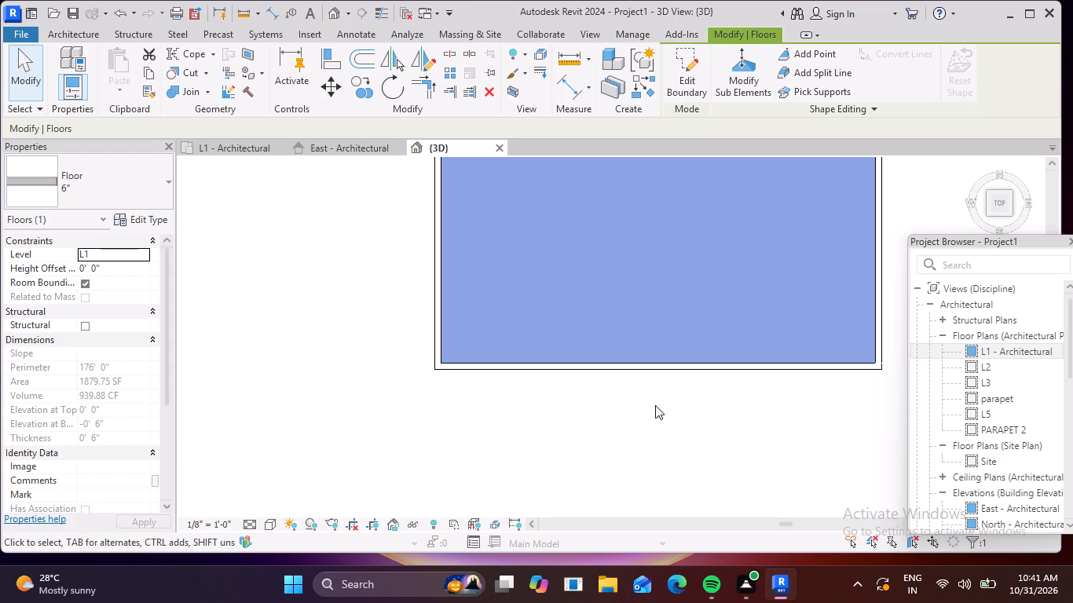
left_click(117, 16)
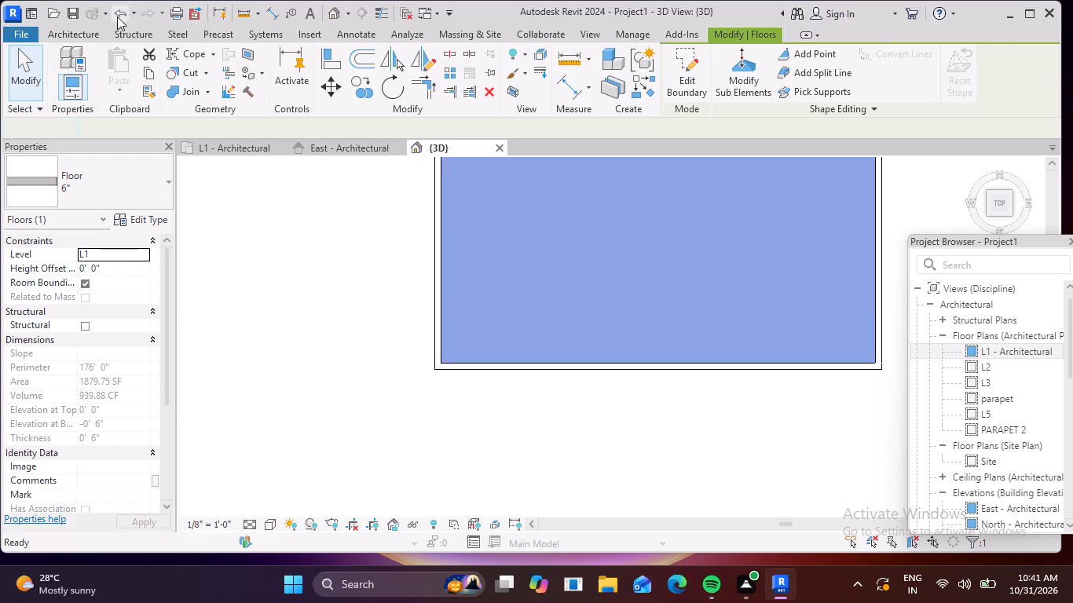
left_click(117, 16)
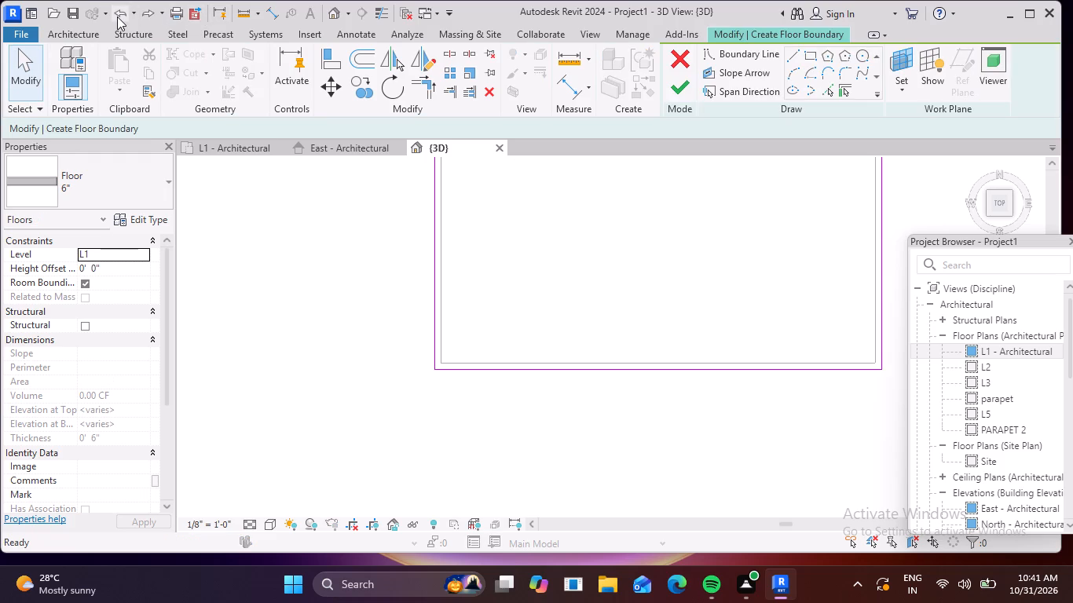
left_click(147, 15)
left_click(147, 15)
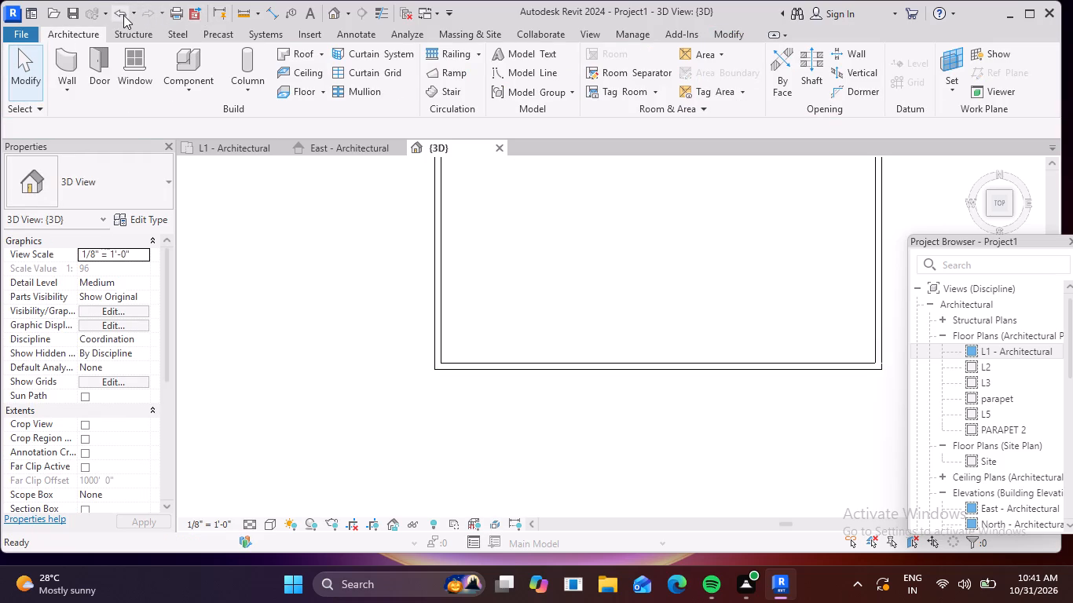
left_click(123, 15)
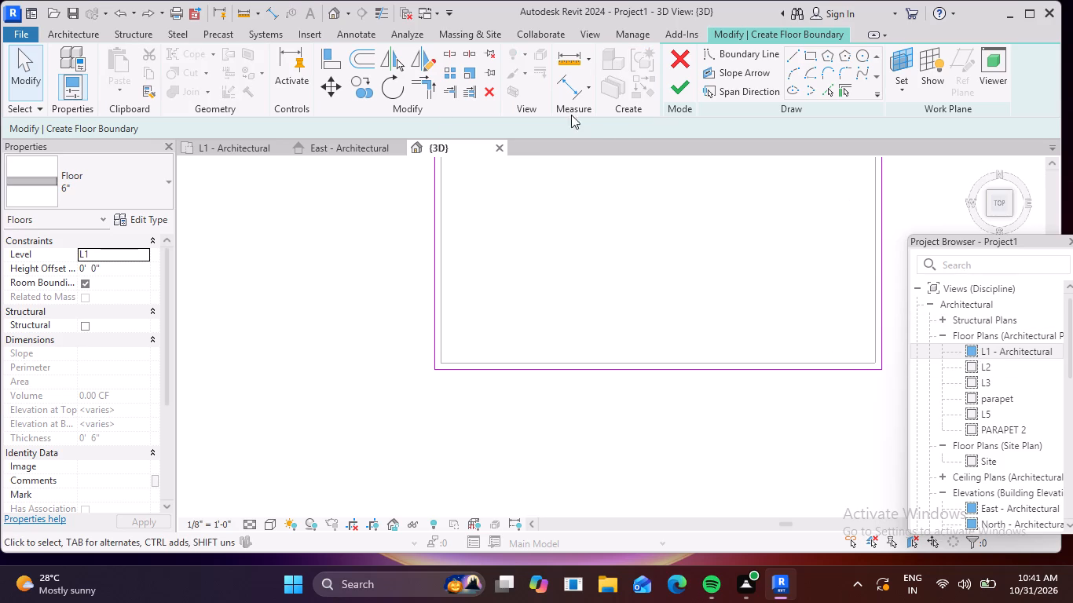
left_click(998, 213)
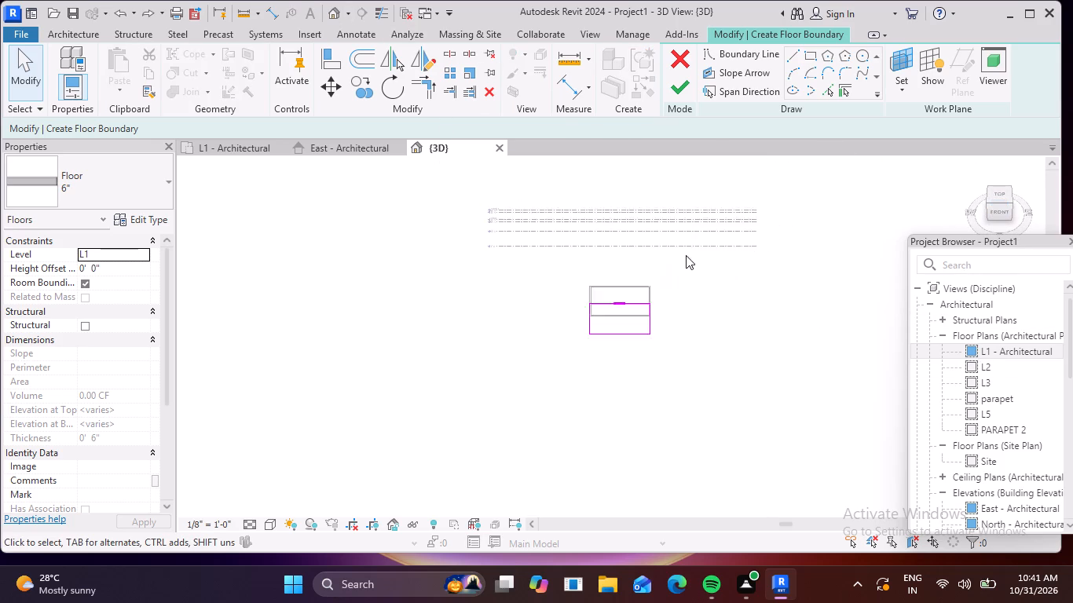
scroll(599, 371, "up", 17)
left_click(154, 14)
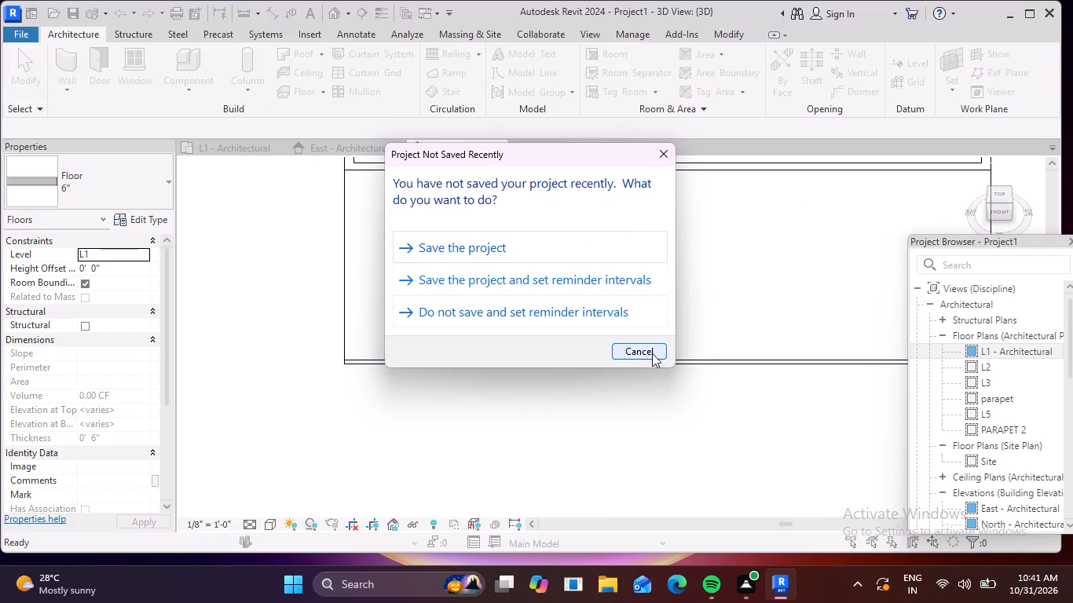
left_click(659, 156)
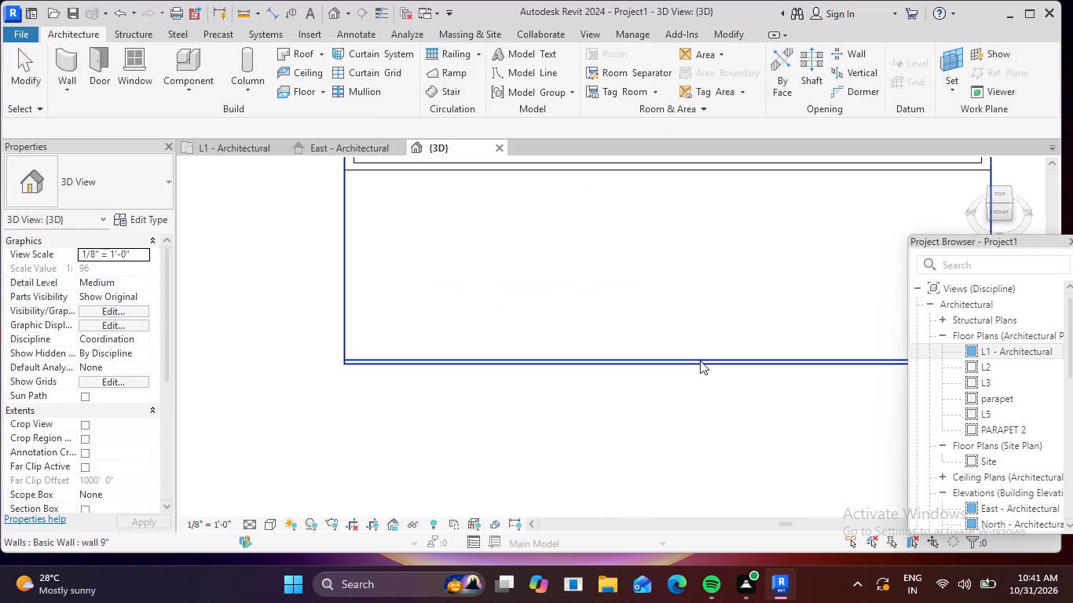
Edit the L1 floor's boundary and draw a perpendicular line about 10' long outward from the front edge's midpoint.
left_click(701, 363)
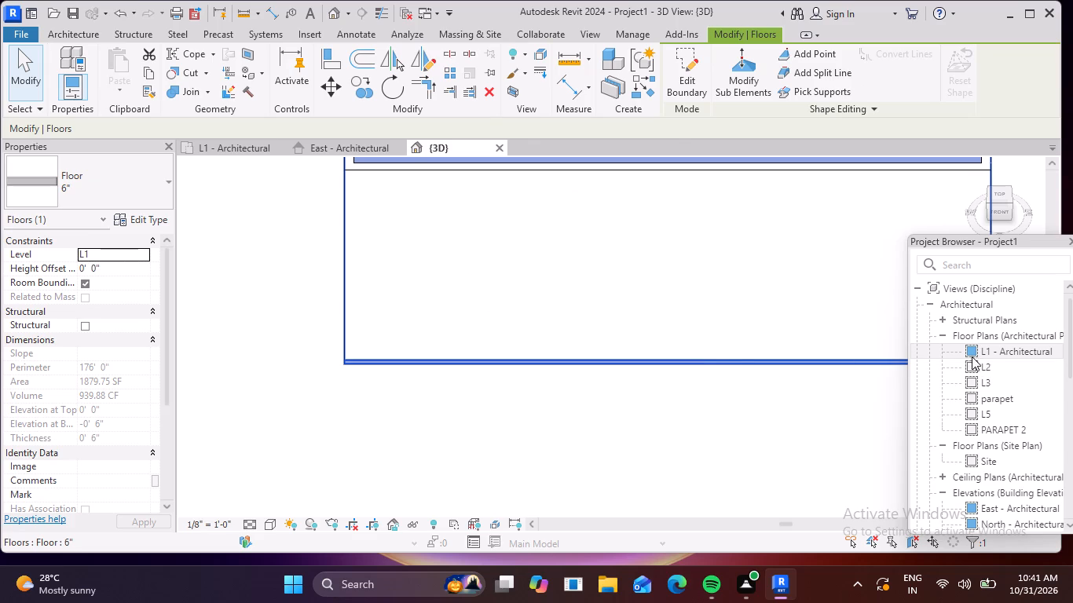
left_click(1001, 195)
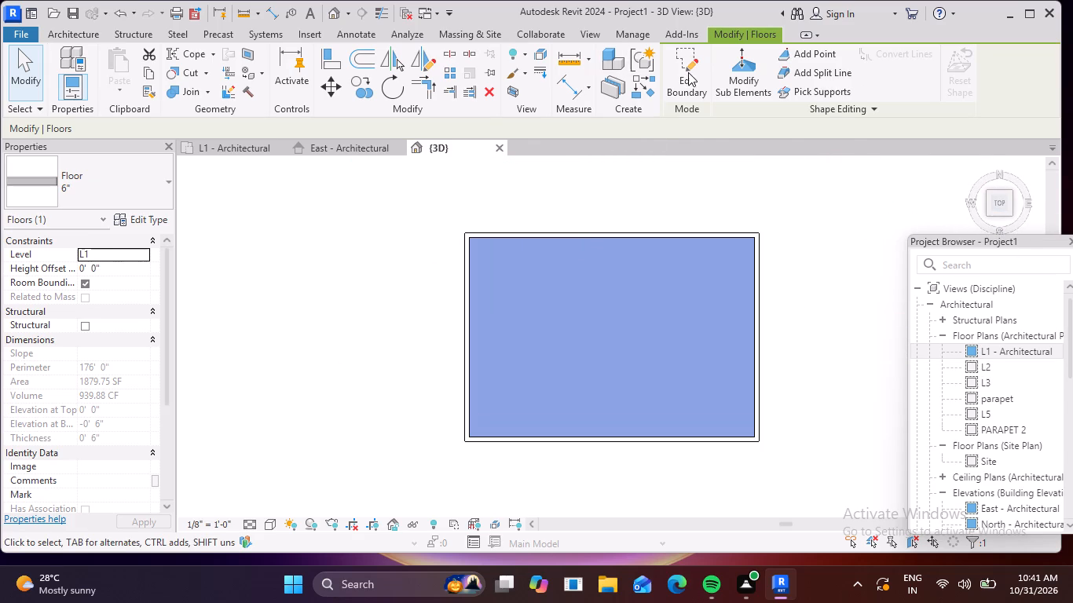
left_click(683, 74)
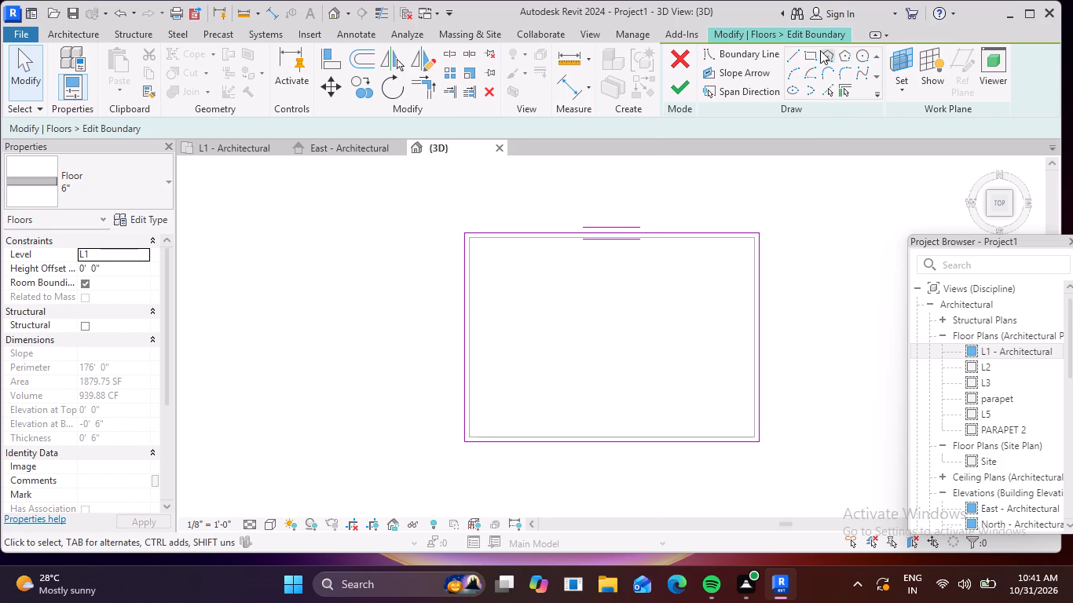
left_click(795, 57)
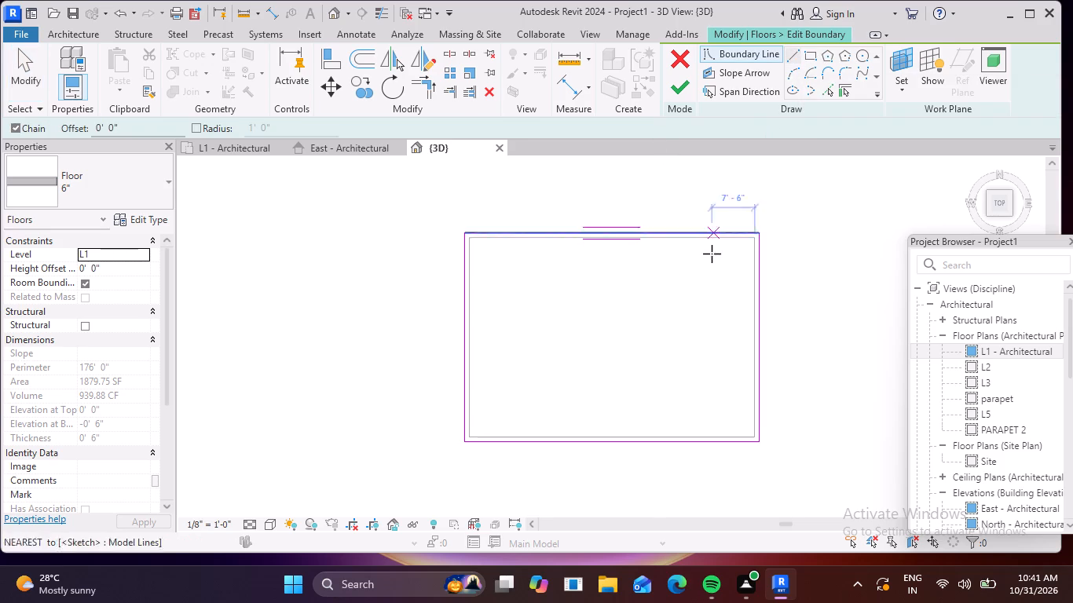
middle_click_drag(706, 263, 693, 102)
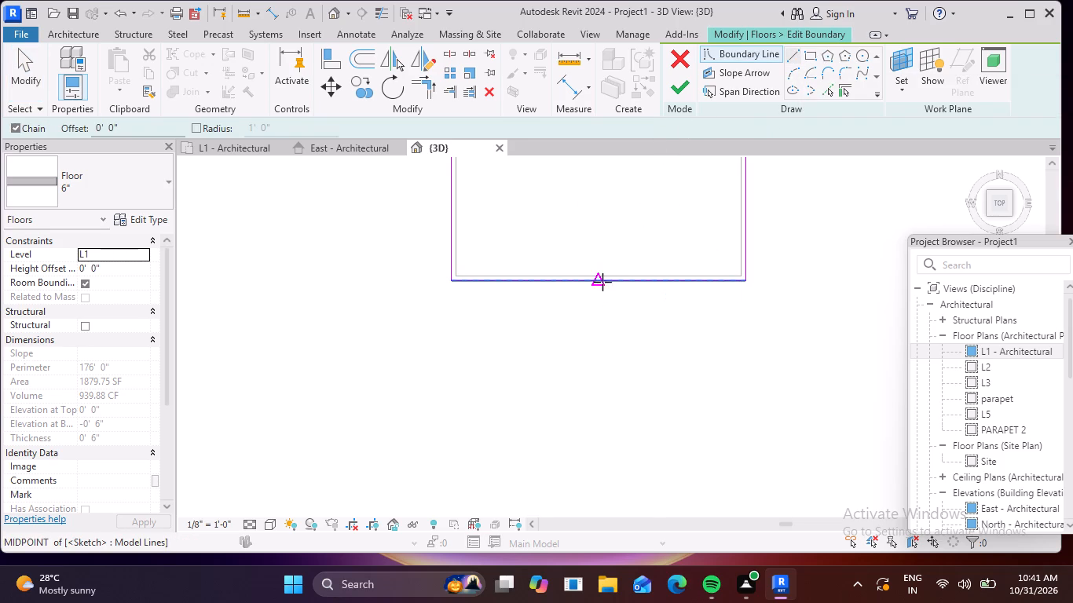
left_click(598, 280)
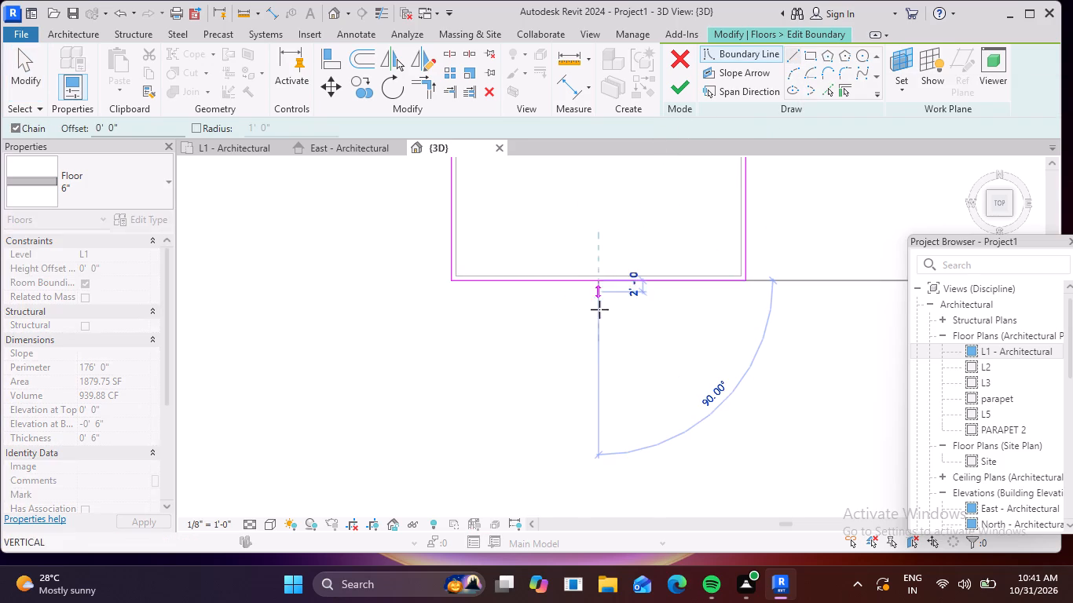
scroll(602, 385, "up", 5)
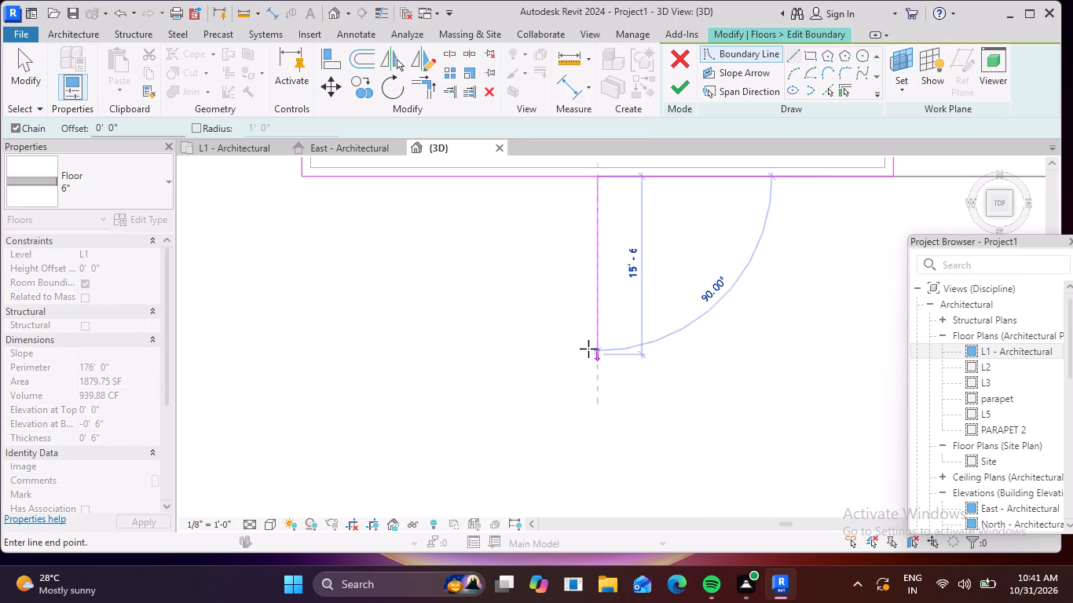
scroll(601, 279, "up", 4)
middle_click_drag(596, 293, 581, 393)
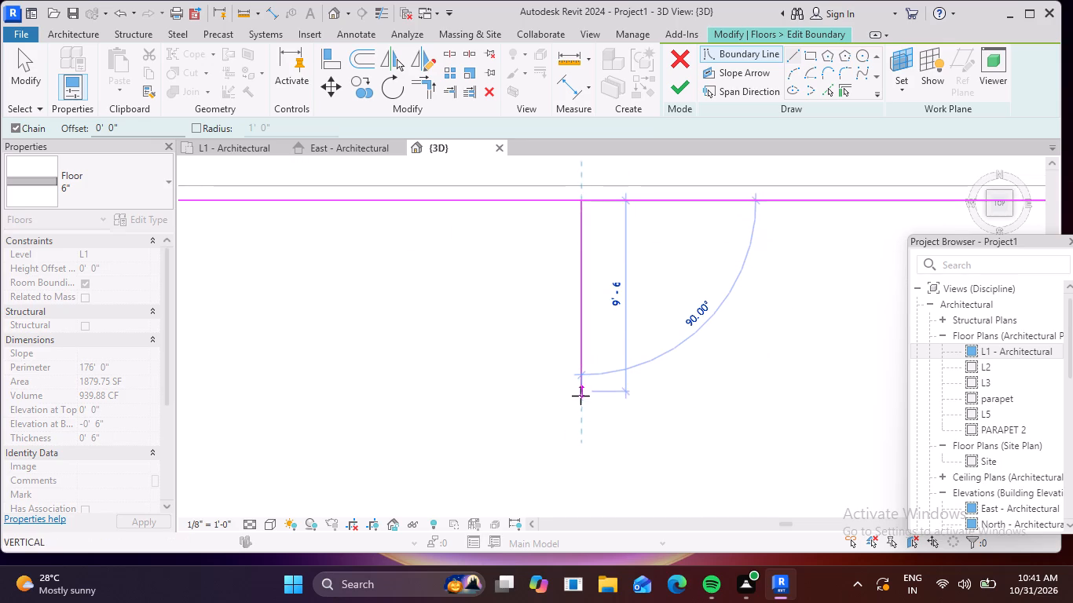
scroll(587, 415, "up", 4)
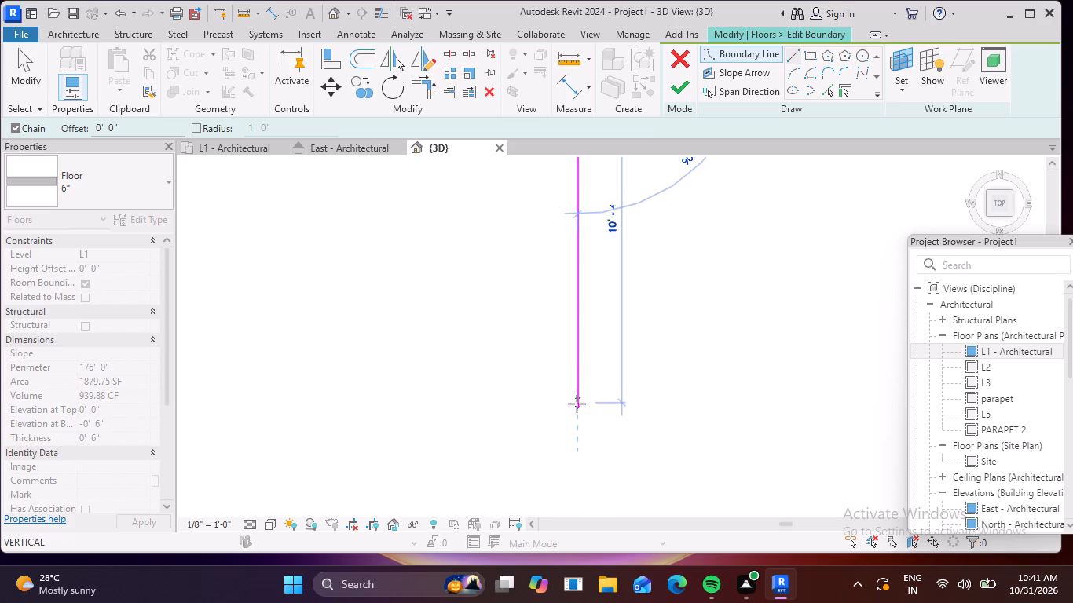
left_click(577, 404)
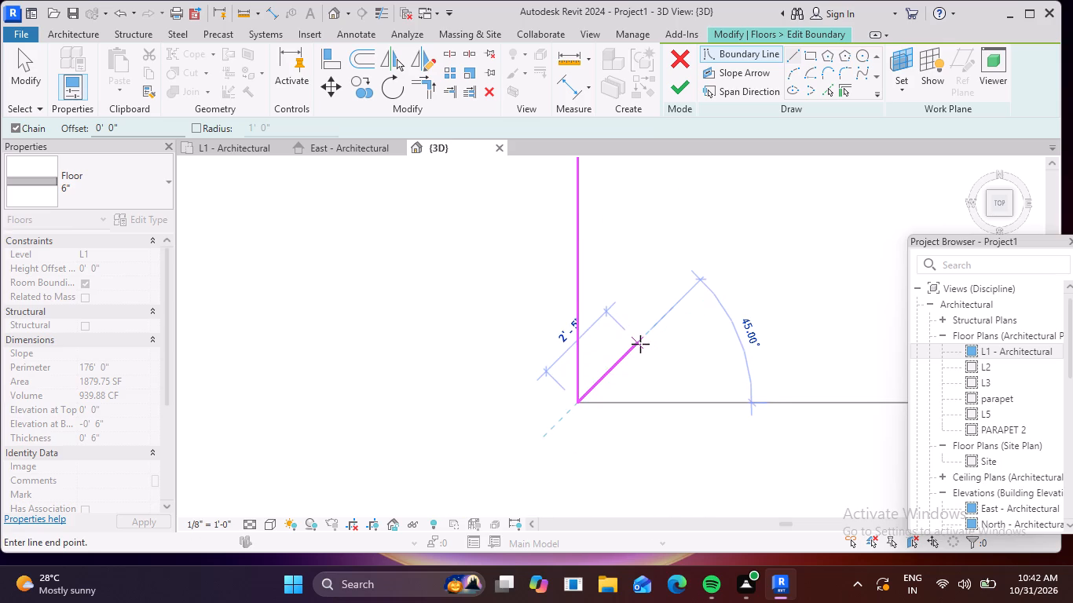
key("Escape")
Create boundary lines offset 6' 0" to both sides of the perpendicular line at the front edge's midpoint.
scroll(771, 167, "down", 5)
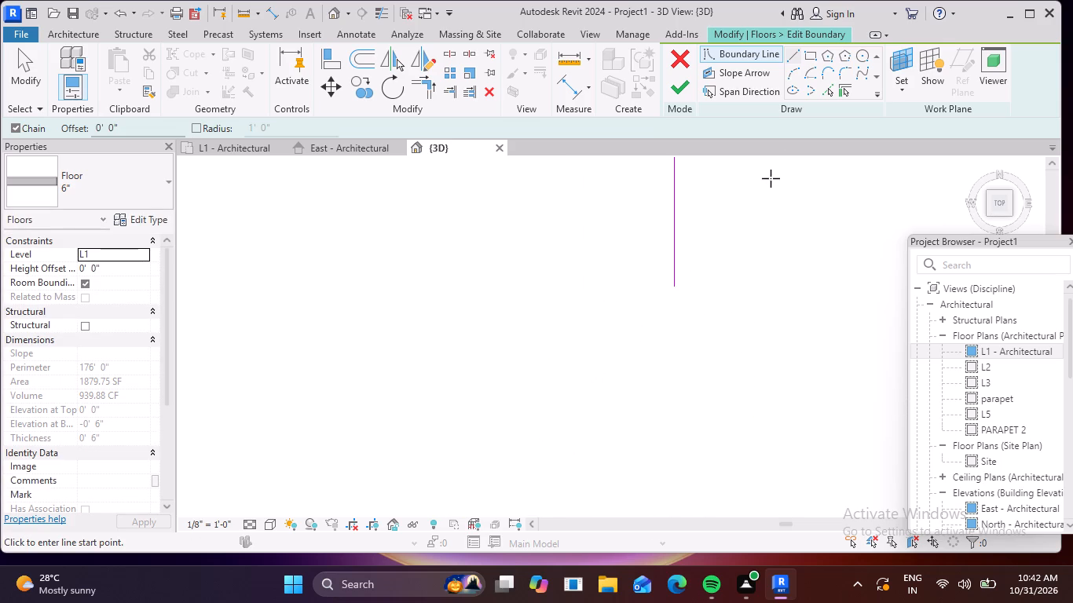
middle_click_drag(749, 218, 751, 329)
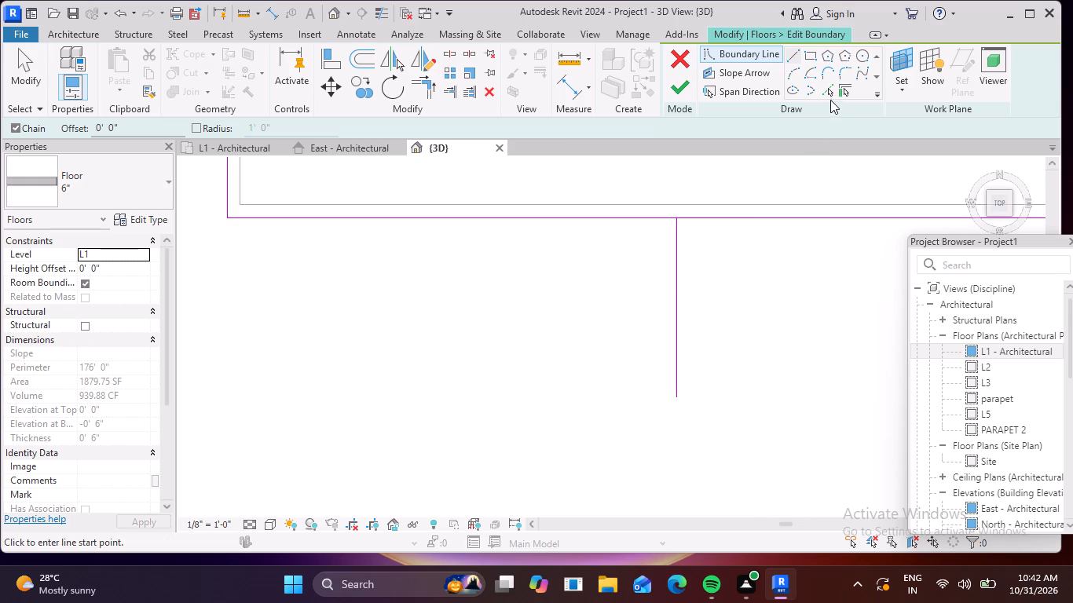
left_click(829, 91)
left_click(85, 126)
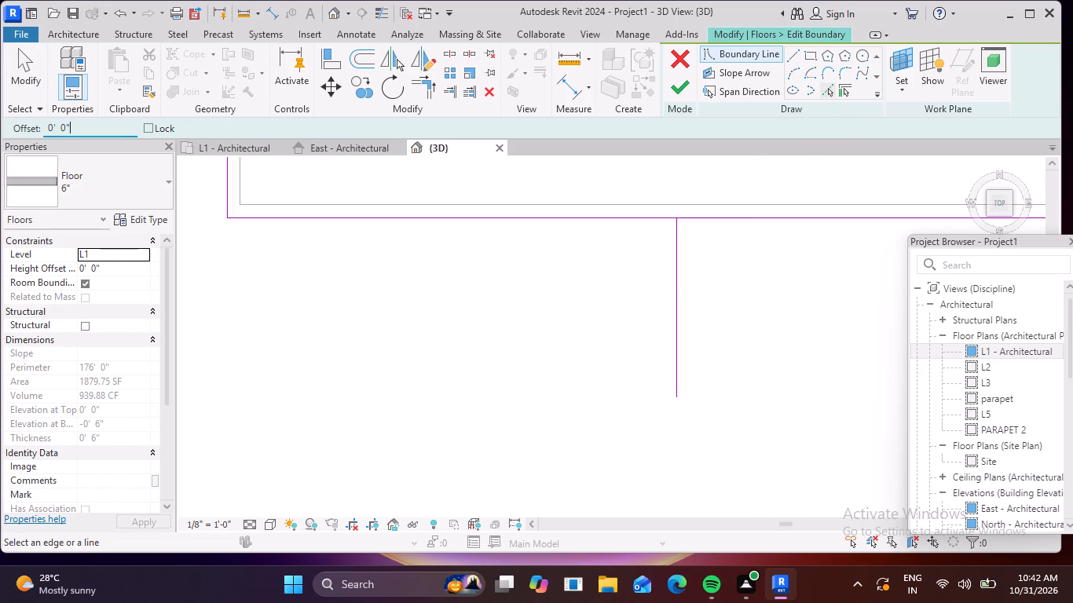
key("BackSpace")
type("6'")
key("Return")
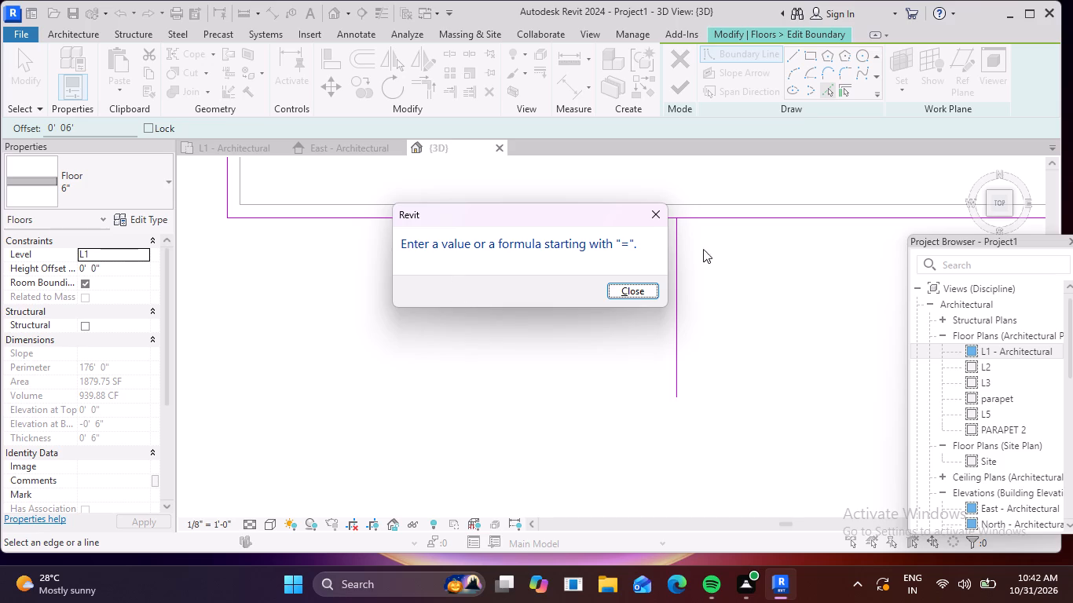
left_click(665, 217)
left_click(98, 126)
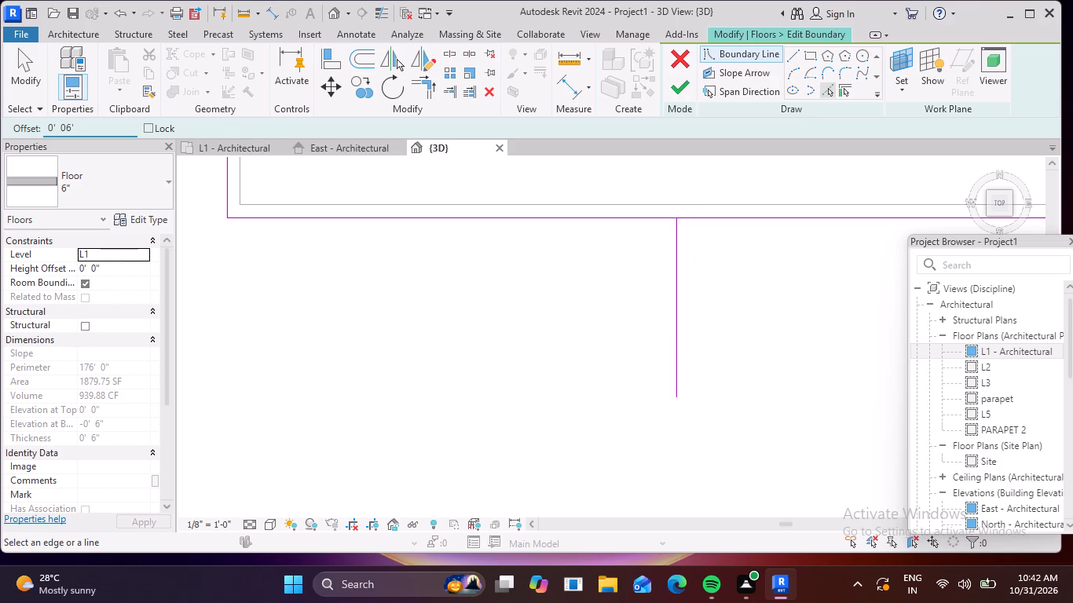
key("BackSpace")
key("BackSpace")
key("BackSpace")
key("BackSpace")
key("BackSpace")
key("BackSpace")
key("BackSpace")
key("BackSpace")
key("BackSpace")
key("BackSpace")
key("BackSpace")
key("BackSpace")
key("BackSpace")
key("BackSpace")
key("BackSpace")
key("BackSpace")
key("BackSpace")
key("BackSpace")
key("BackSpace")
type("6'")
key("Return")
left_click(683, 272)
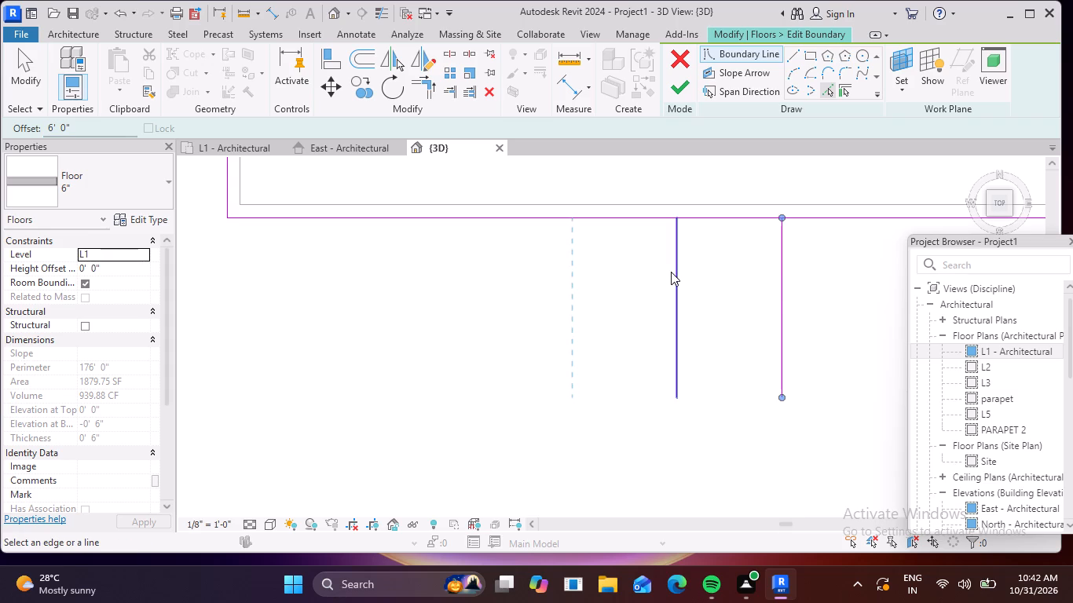
left_click(671, 272)
Delete the middle perpendicular line between the two offset lines.
key("Escape")
left_click(687, 291)
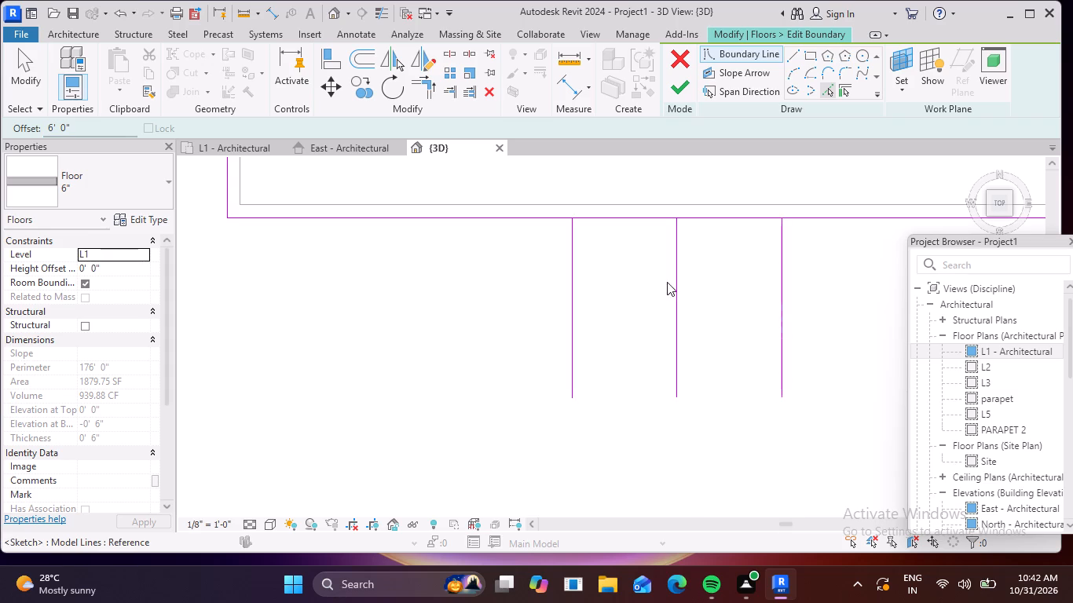
left_click(678, 283)
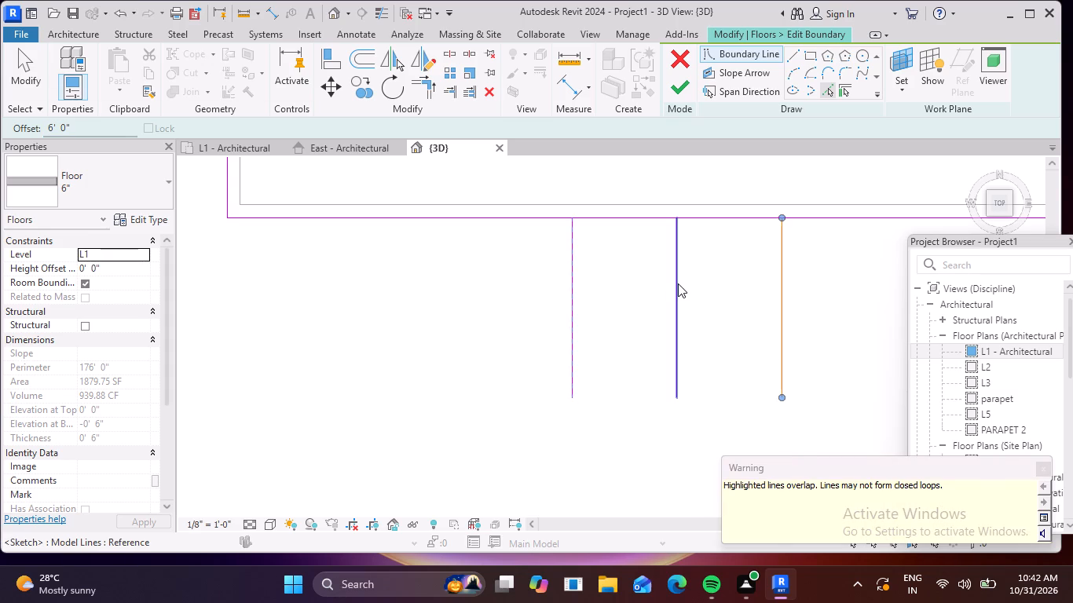
key("Delete")
left_click(676, 283)
key("Delete")
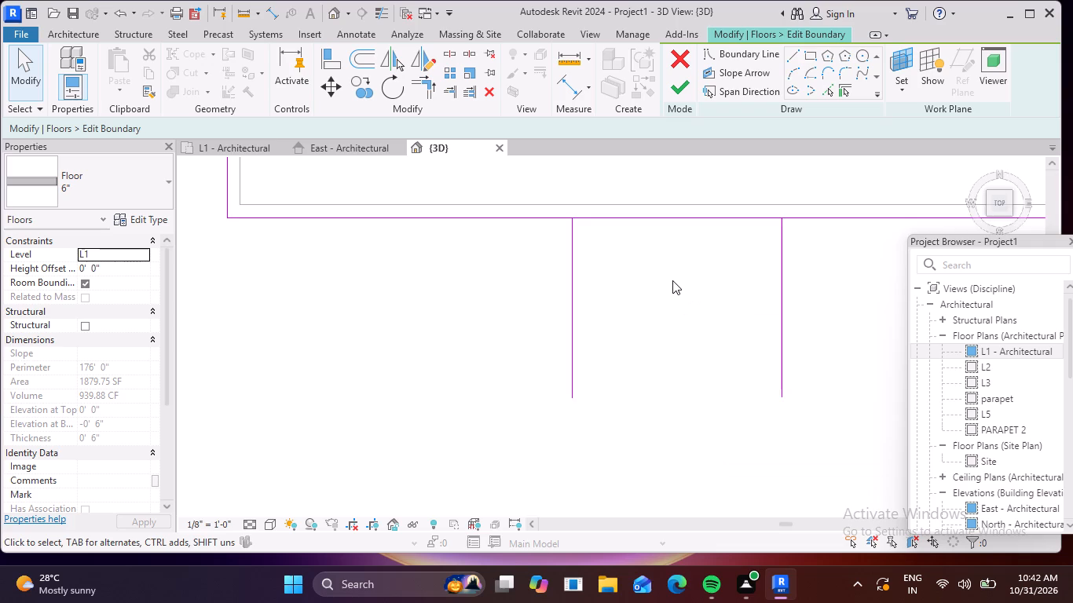
Draw a straight boundary line joining the outer ends of the two offset lines to close the extension's front.
scroll(672, 280, "down", 3)
middle_click_drag(670, 280, 573, 324)
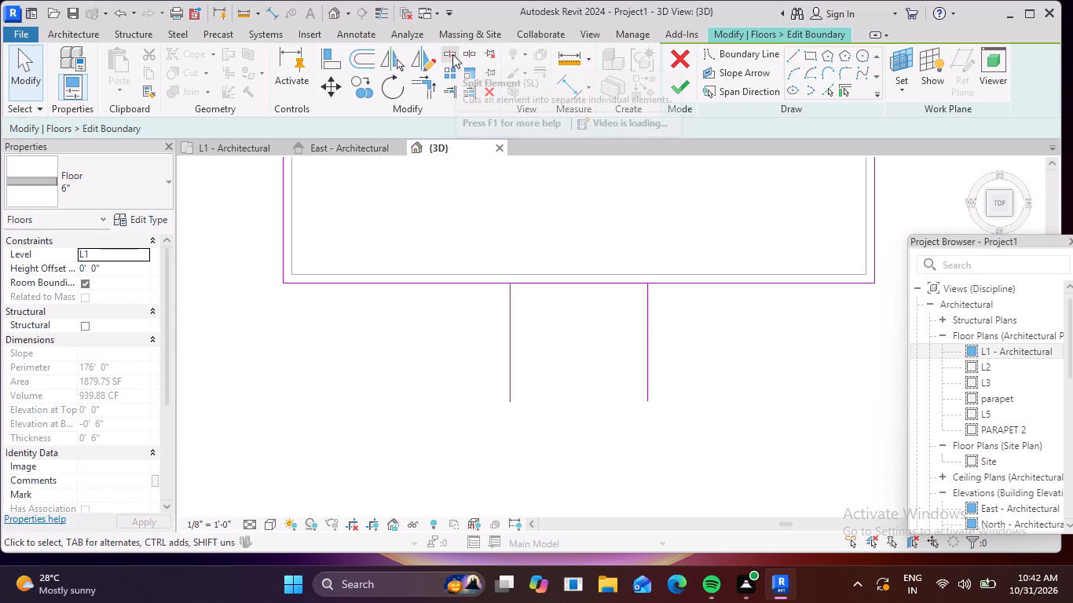
left_click(452, 54)
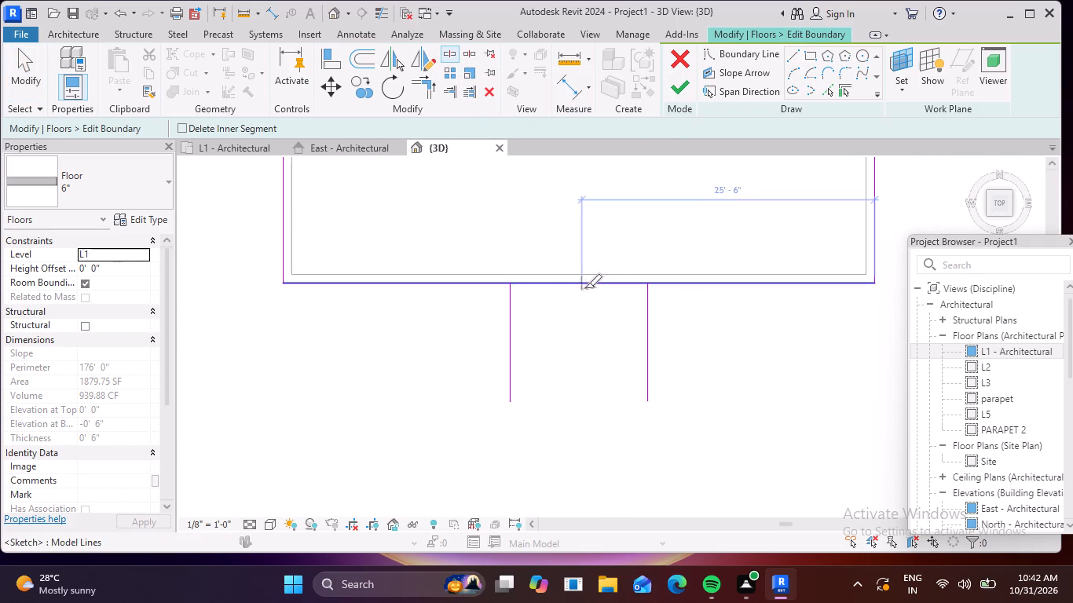
key("Escape")
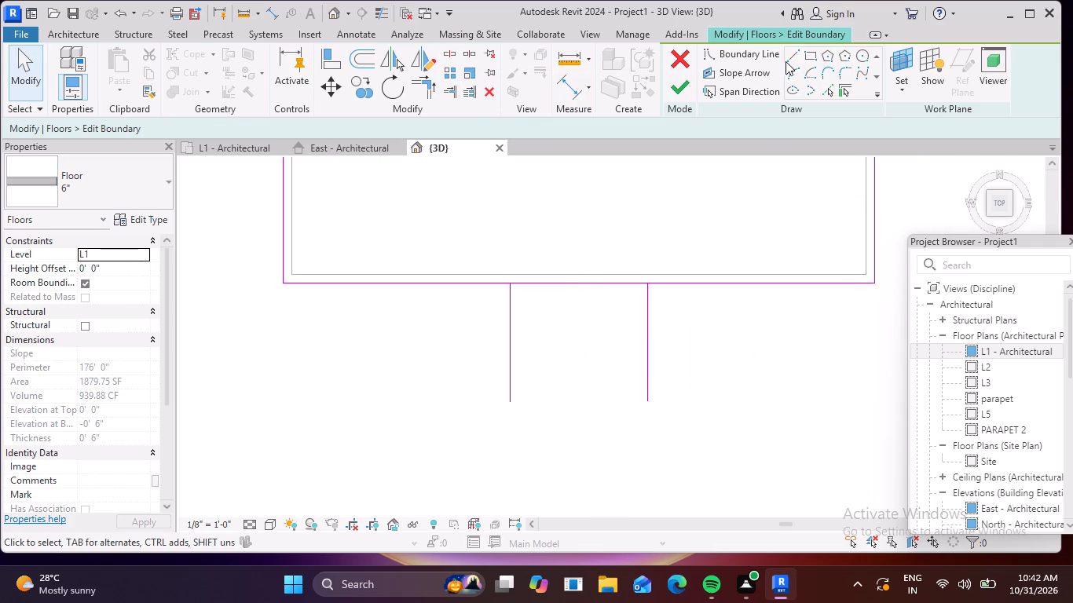
left_click(791, 59)
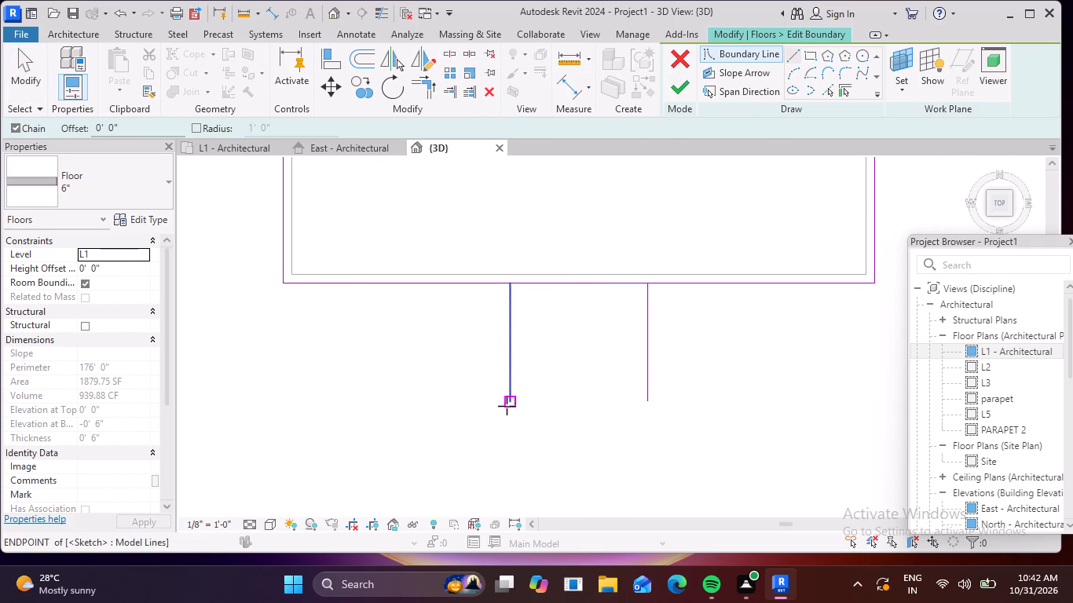
left_click(507, 401)
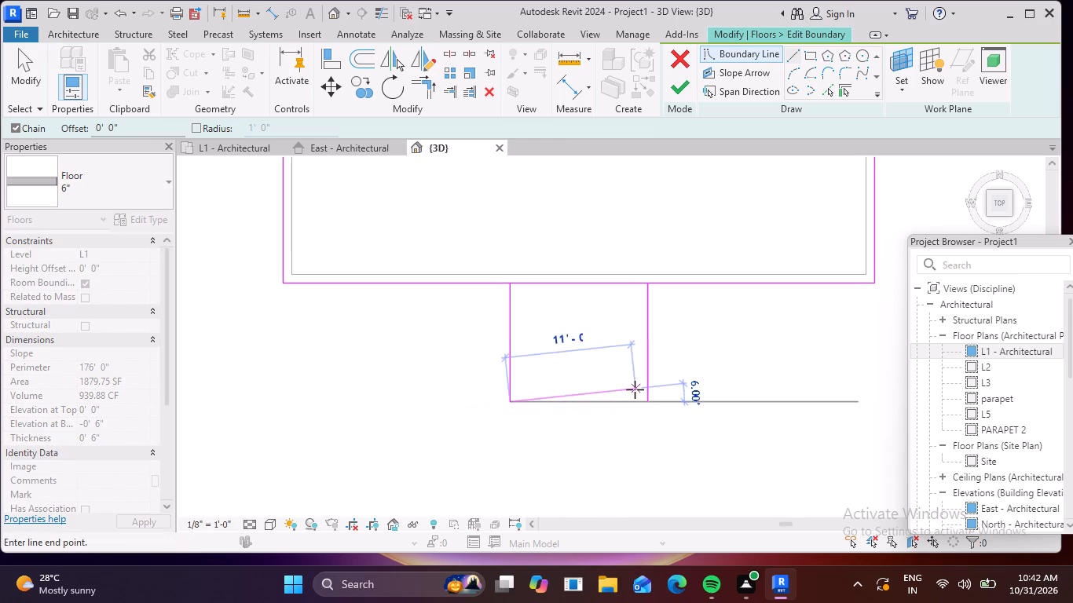
left_click(646, 397)
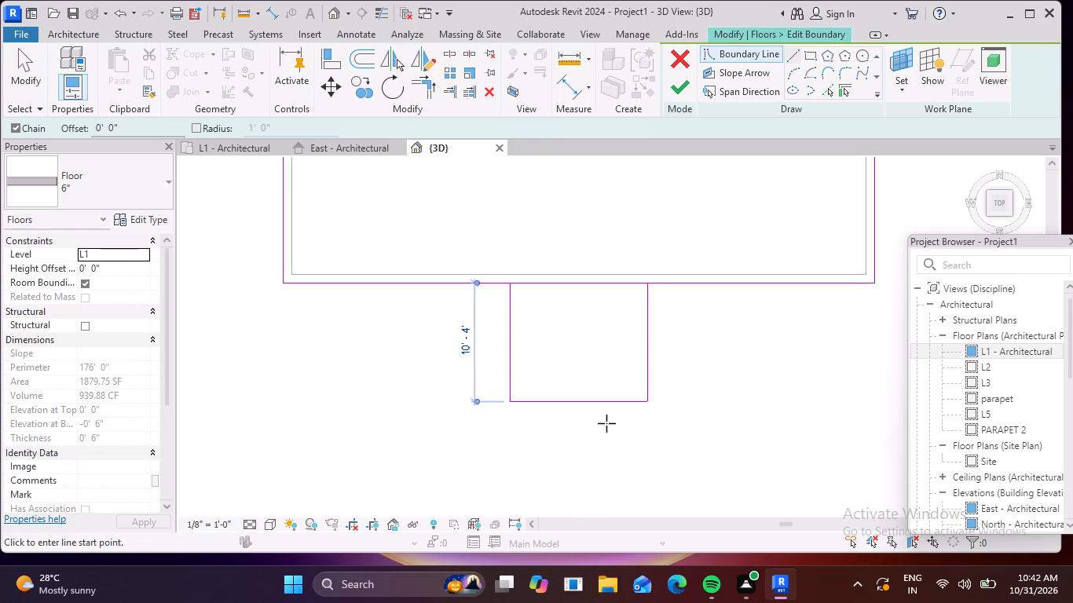
scroll(651, 396, "up", 7)
key("Escape")
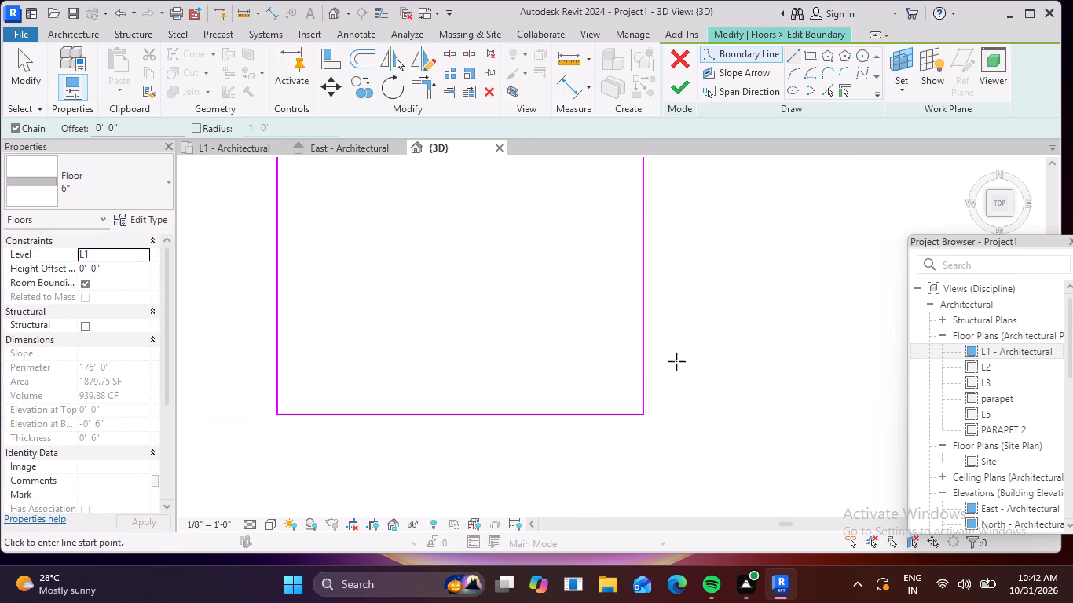
Split the floor's front boundary line between the extension's side lines, about 6' 3" from one of them.
scroll(669, 321, "down", 3)
middle_click_drag(676, 345, 701, 446)
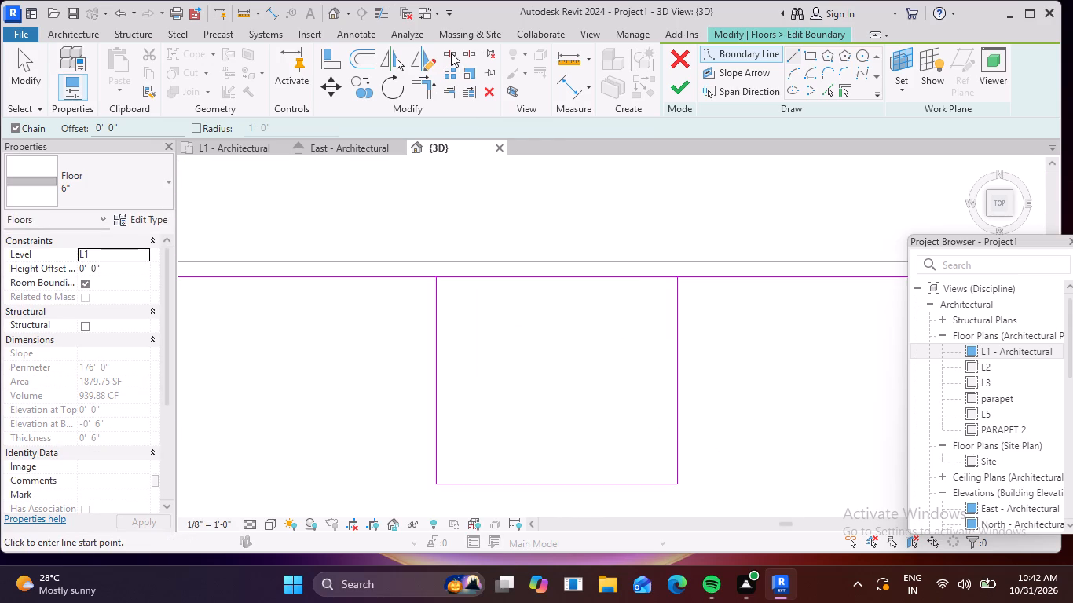
left_click(451, 53)
left_click(561, 279)
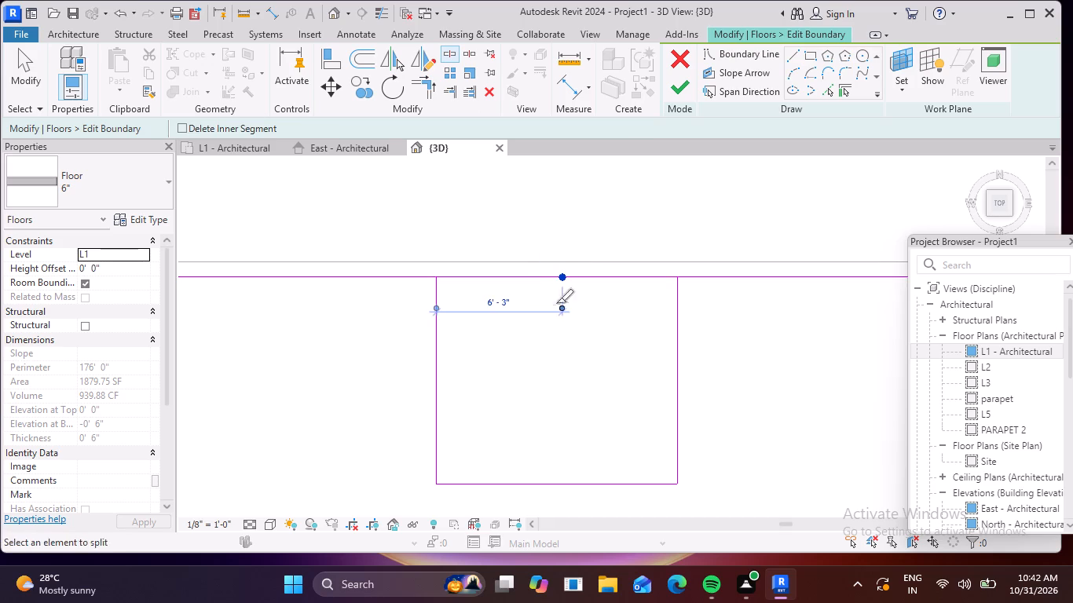
key("Escape")
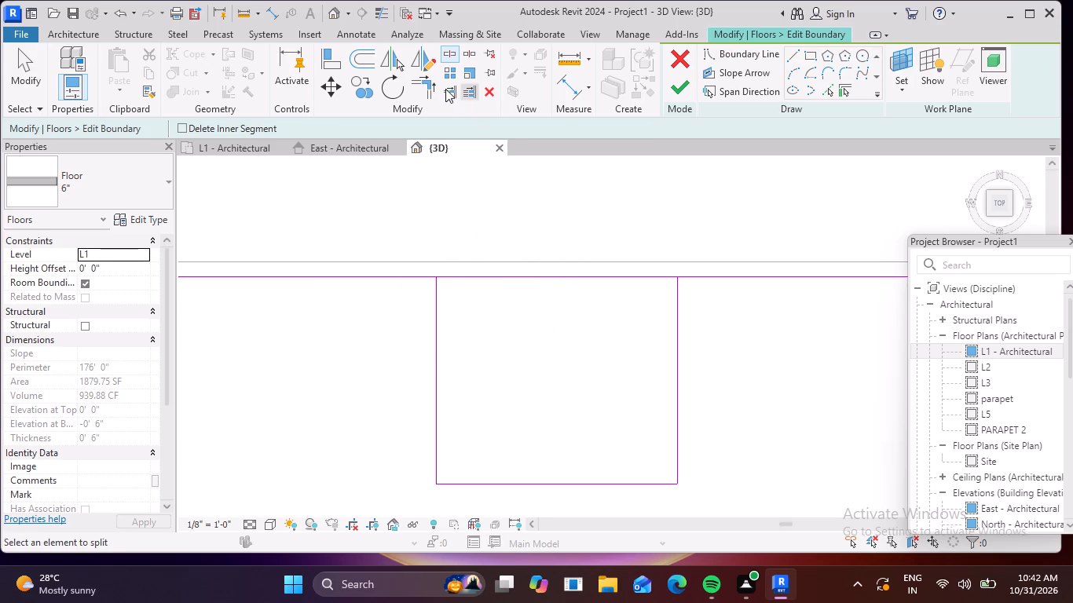
Trim both halves of the split front boundary line to corners with the extension's side lines.
left_click(427, 86)
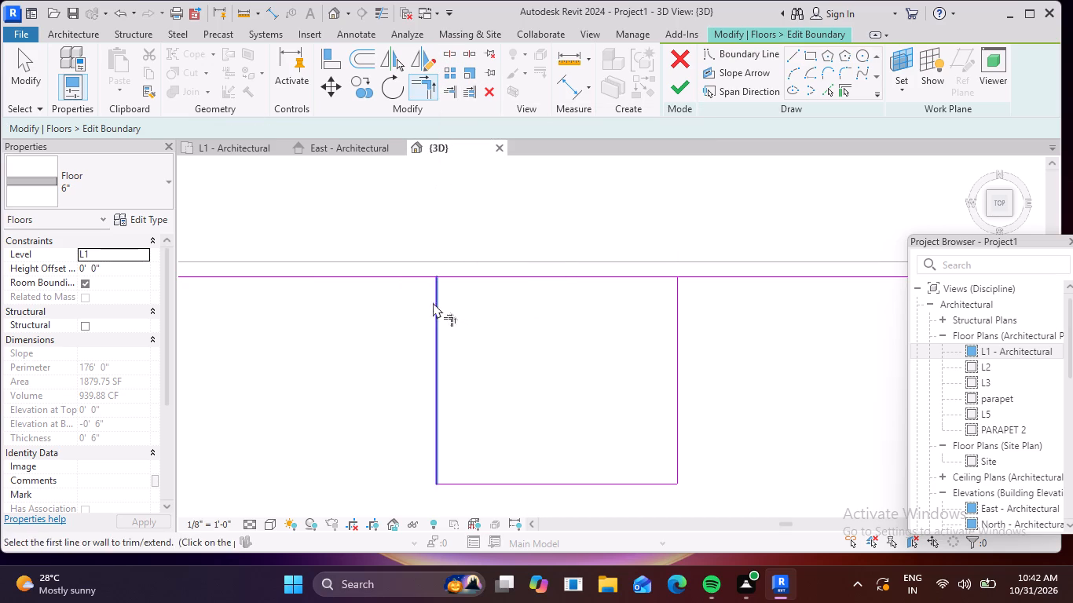
left_click(438, 297)
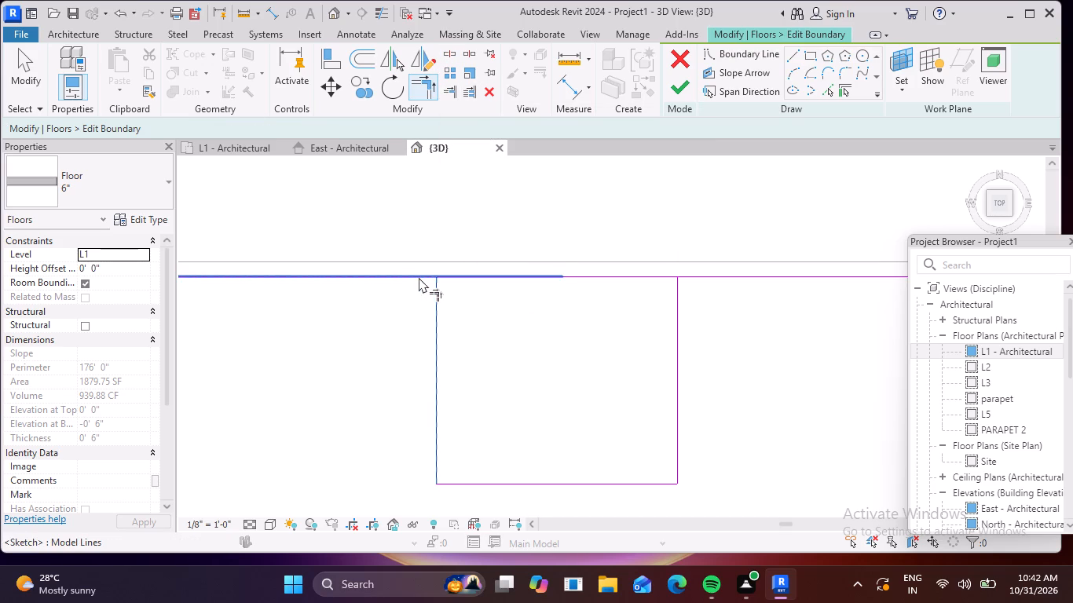
left_click(419, 277)
left_click(678, 305)
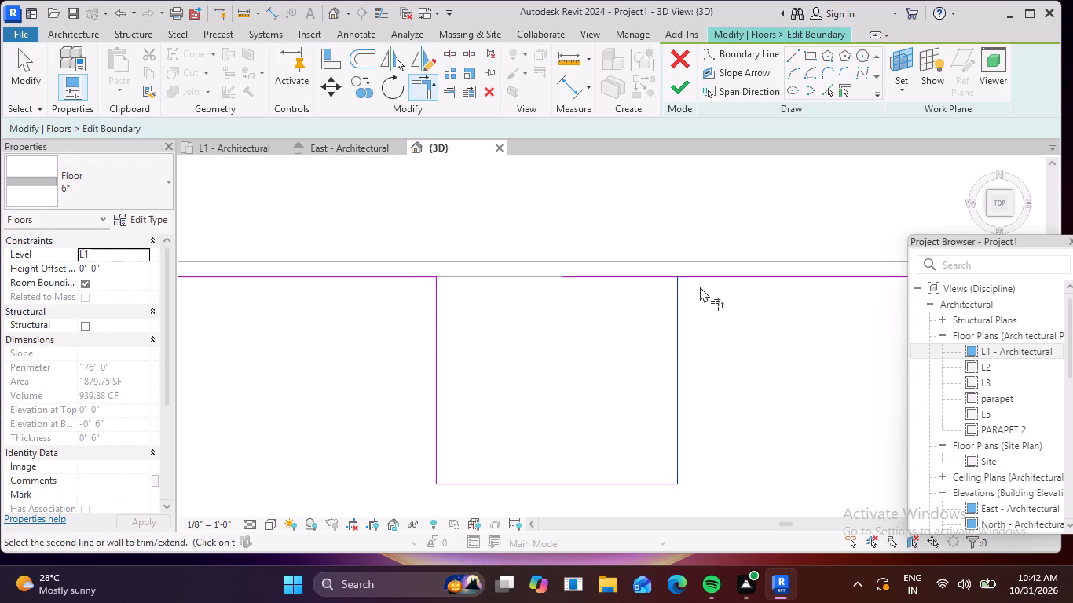
left_click(720, 275)
key("Escape")
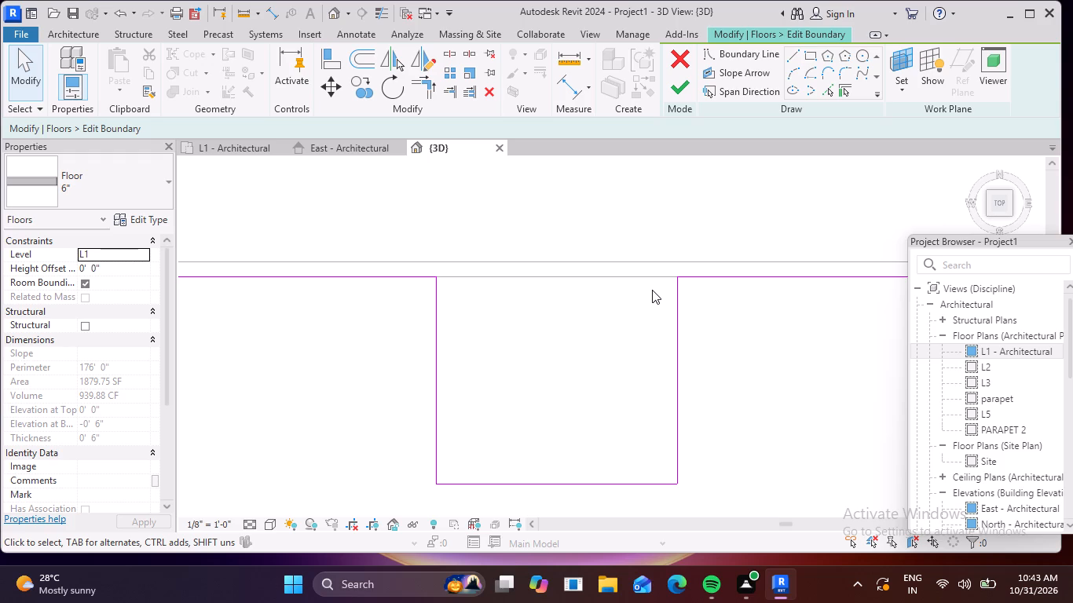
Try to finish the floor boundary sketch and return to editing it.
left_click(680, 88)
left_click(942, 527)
Examine the whole floor boundary sketch in 3D, from the front extension to the back edge, for stray or overlapping lines.
left_click(338, 16)
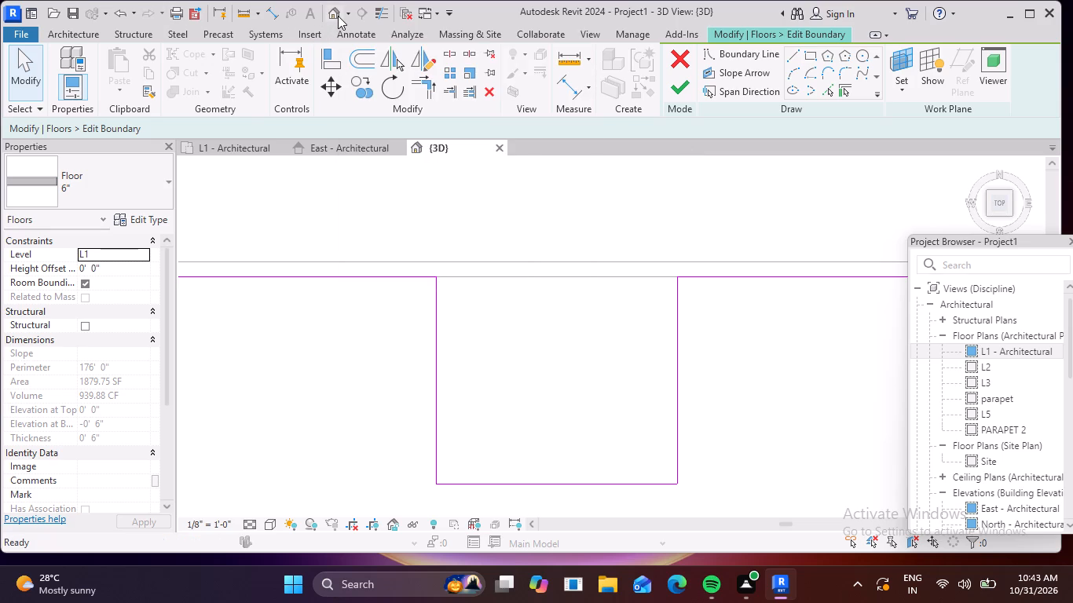
left_click(333, 10)
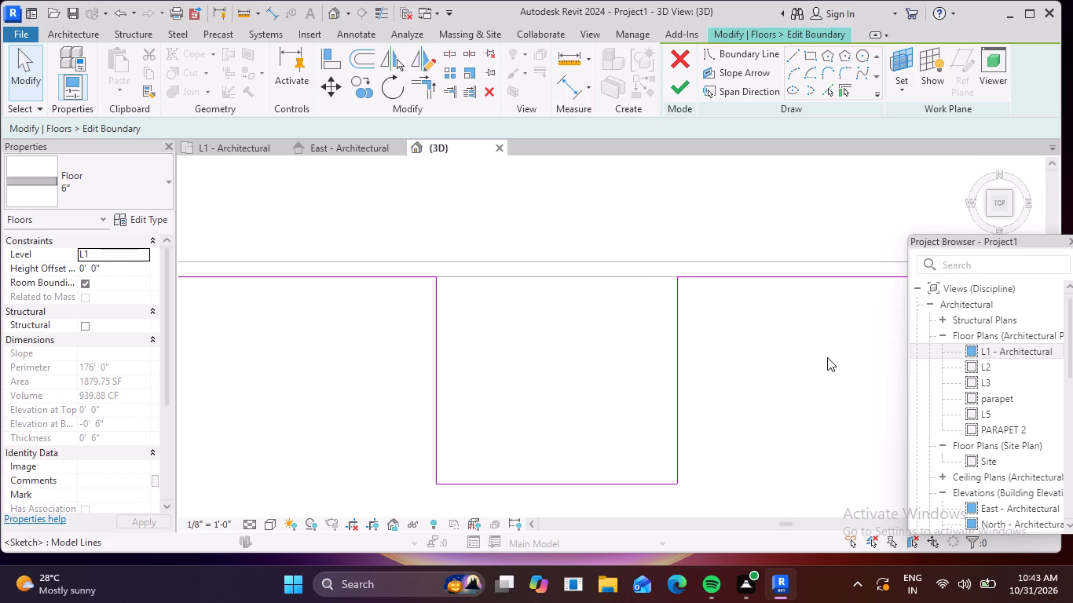
middle_click_drag(807, 376, 763, 263, "shift")
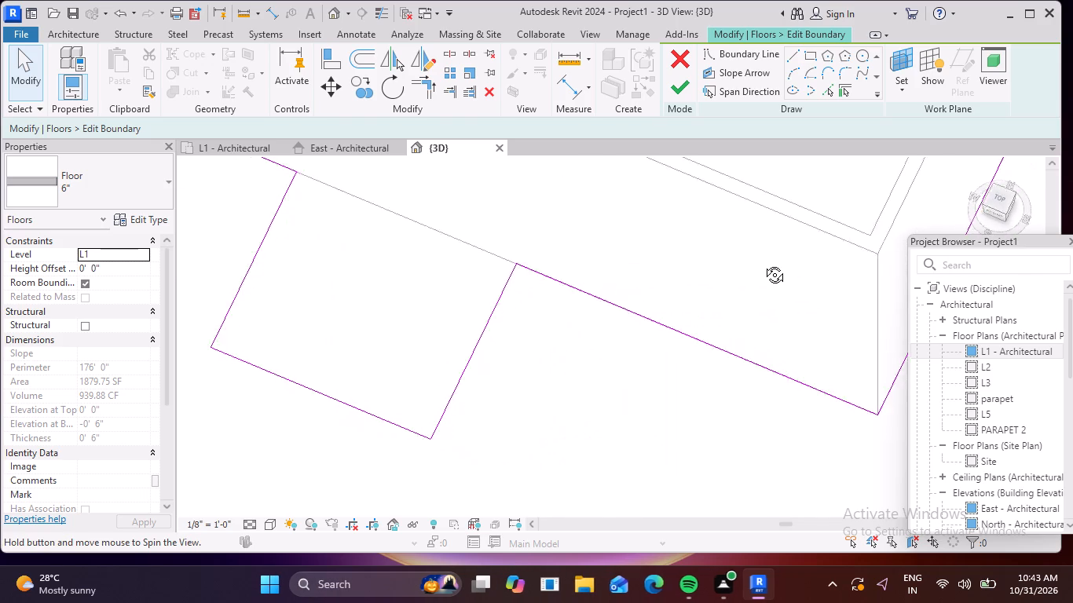
middle_click_drag(763, 263, 776, 253, "shift")
scroll(765, 265, "down", 9)
middle_click_drag(751, 353, 746, 359)
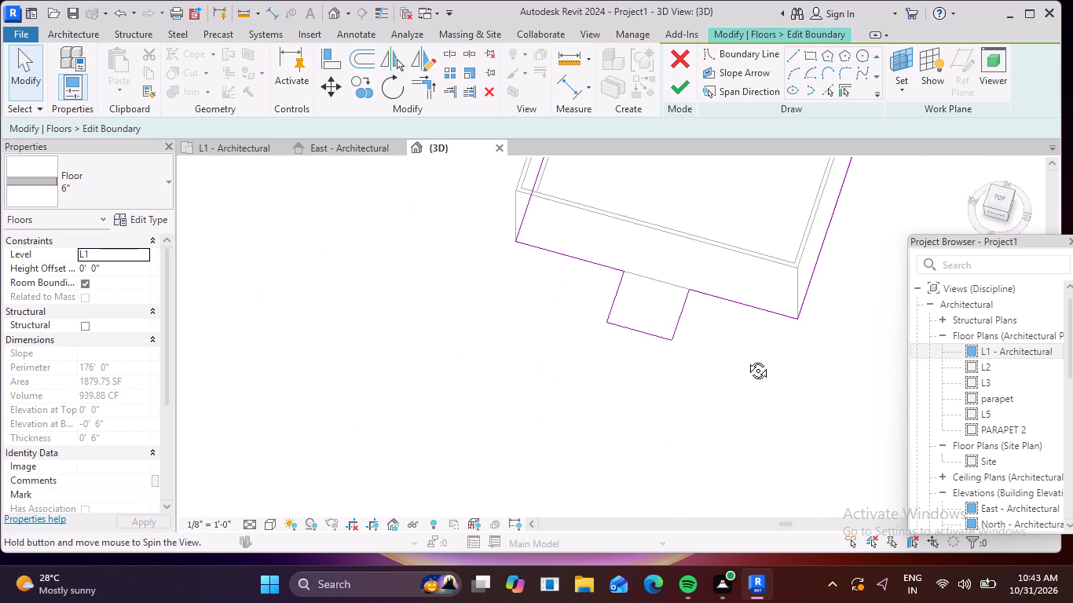
middle_click_drag(746, 359, 724, 327)
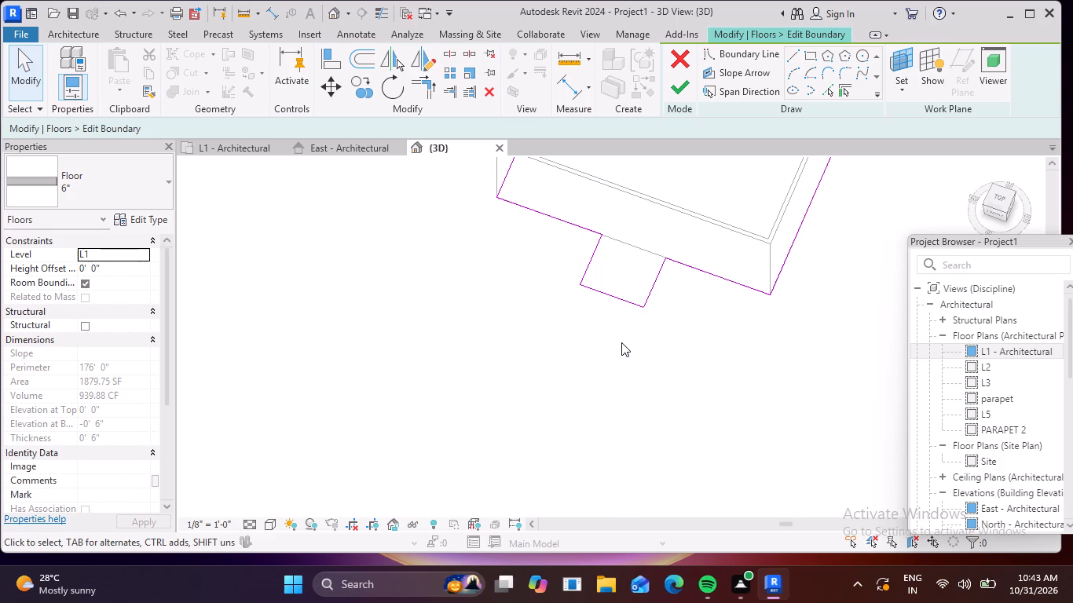
scroll(595, 327, "up", 4)
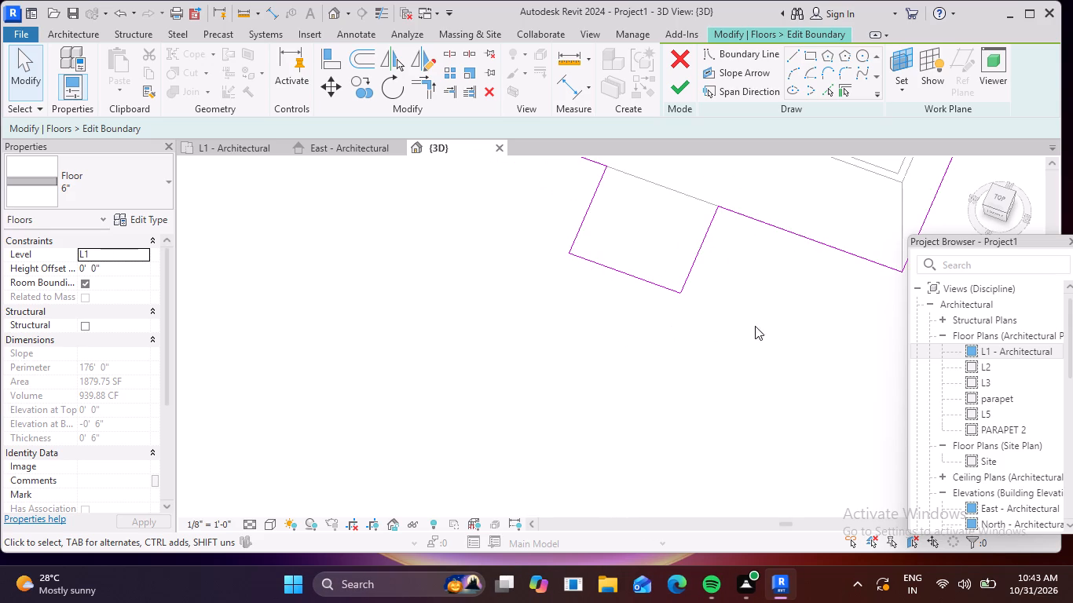
middle_click_drag(756, 326, 745, 223)
middle_click_drag(732, 286, 694, 418)
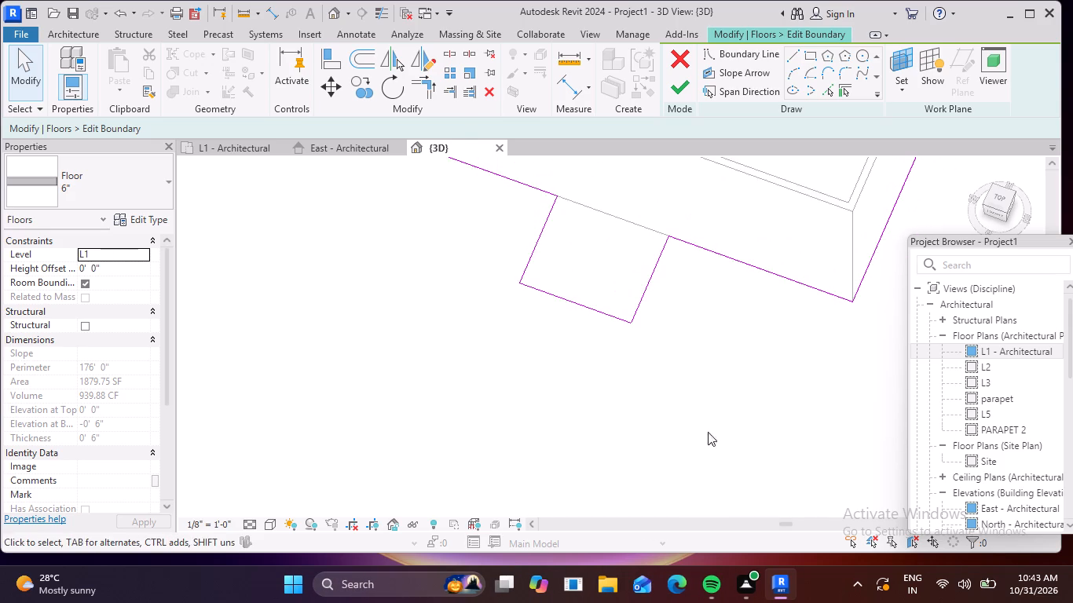
middle_click_drag(722, 430, 699, 376, "shift")
scroll(716, 353, "down", 1)
middle_click_drag(716, 353, 703, 462)
middle_click_drag(769, 448, 753, 327, "shift")
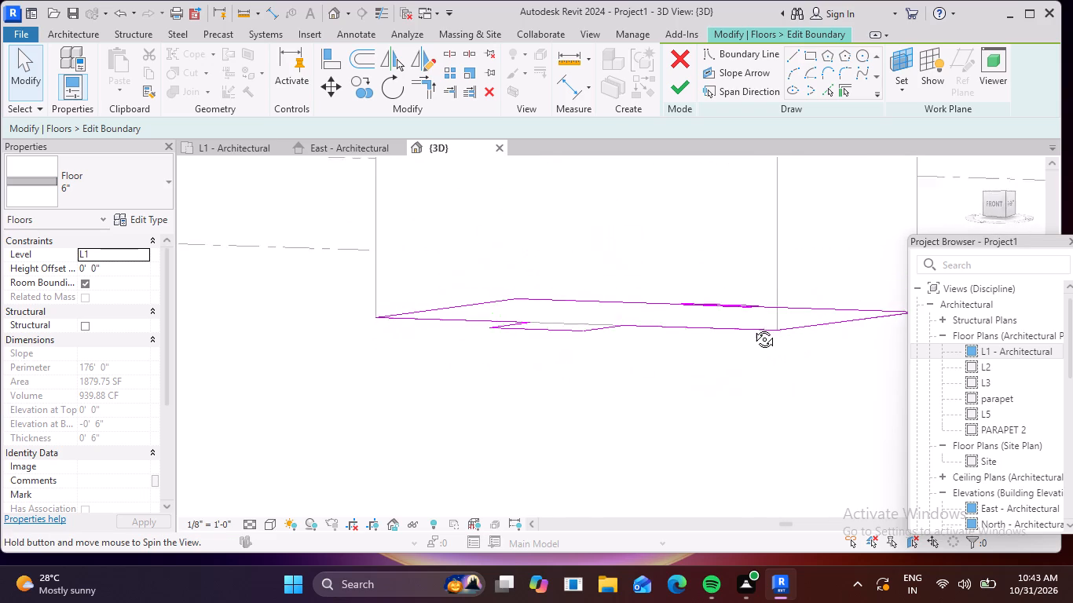
middle_click_drag(753, 327, 778, 483, "shift")
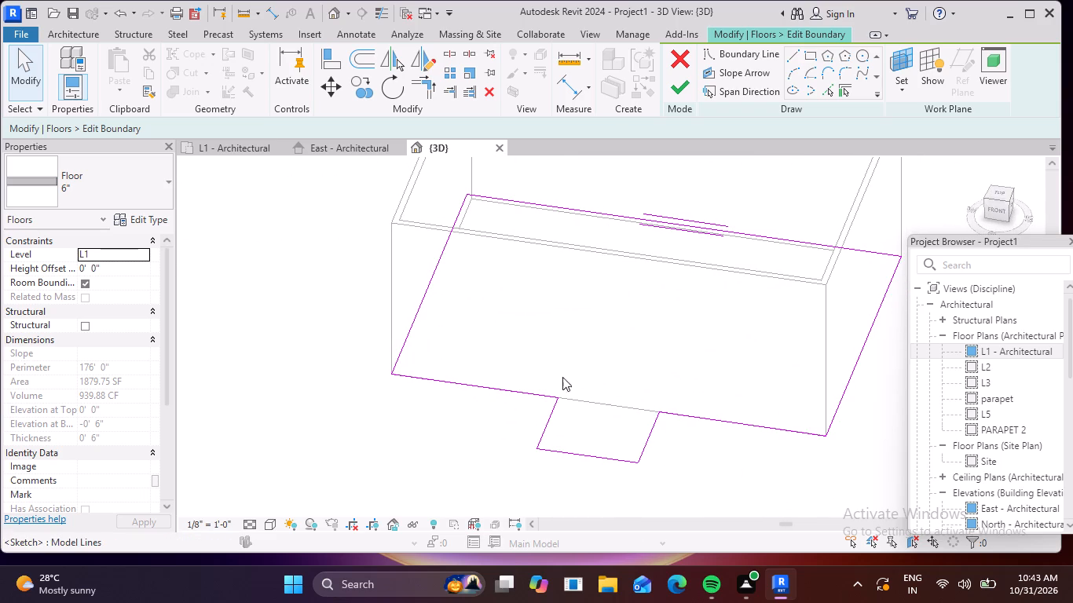
Undo the front extension's trims, split and closing line, back to its three parallel projecting lines.
left_click(120, 12)
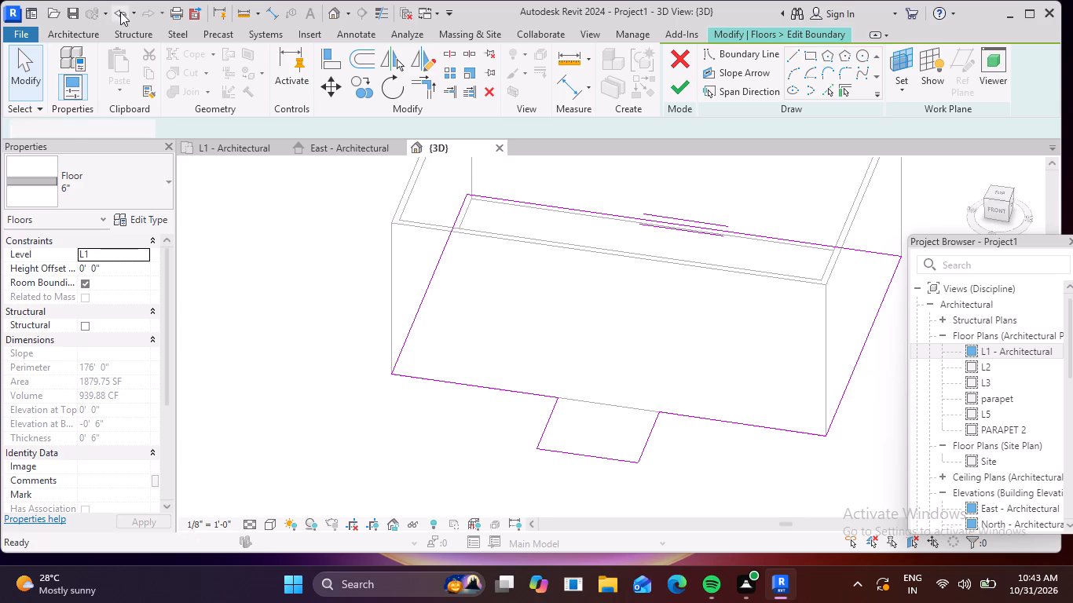
left_click(120, 12)
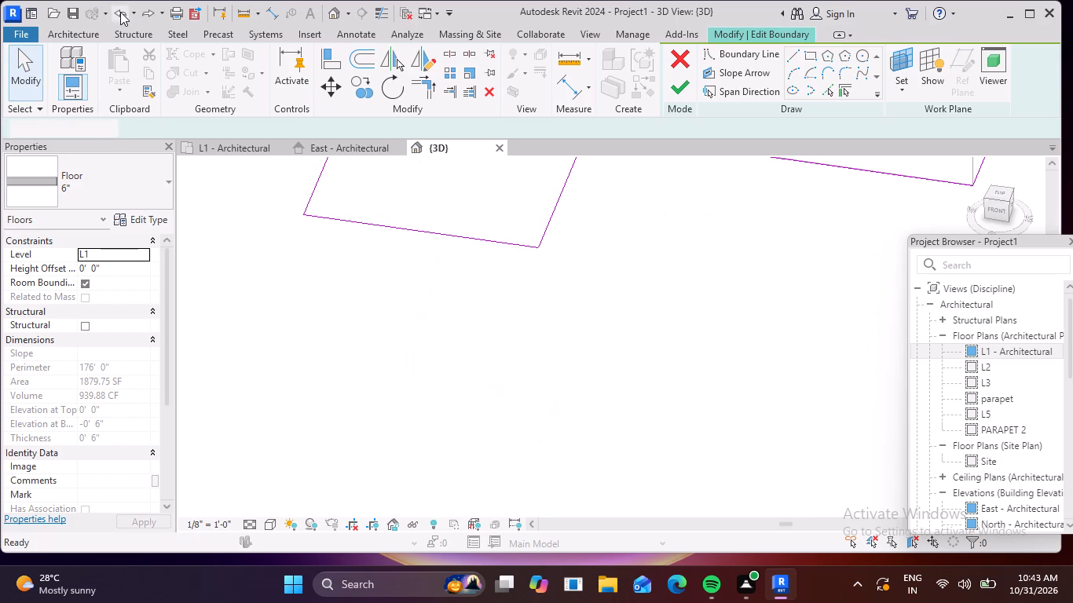
left_click(120, 12)
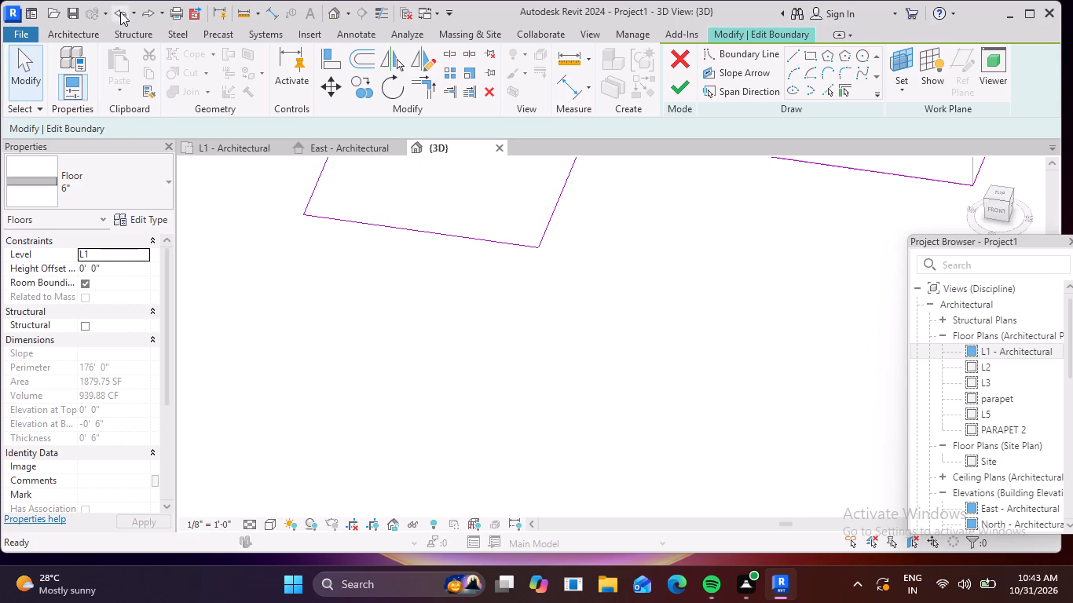
left_click(120, 13)
left_click(120, 13)
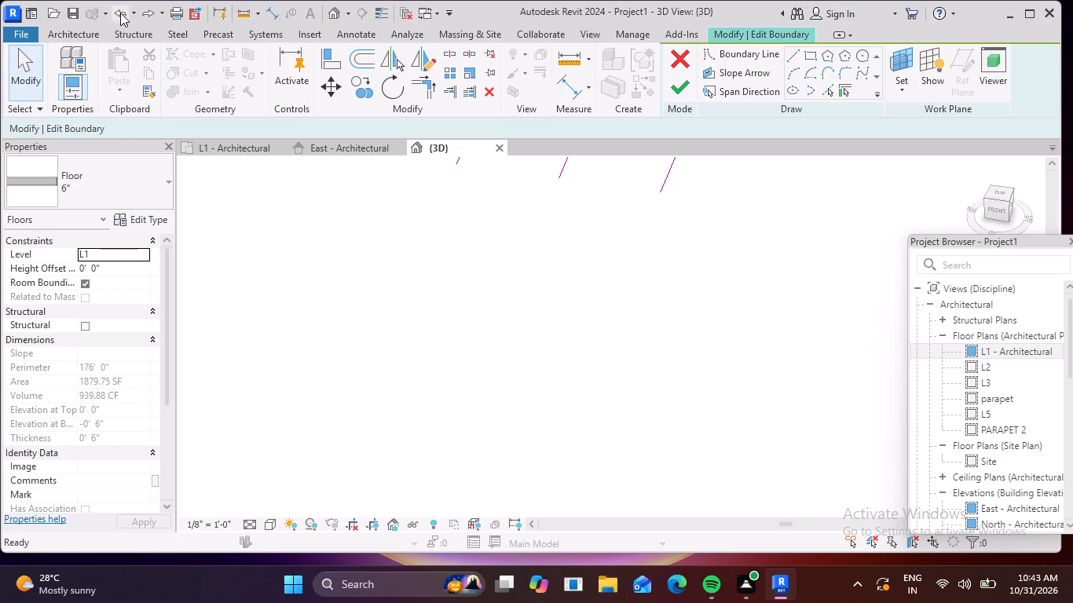
scroll(465, 266, "down", 2)
middle_click_drag(496, 259, 463, 382)
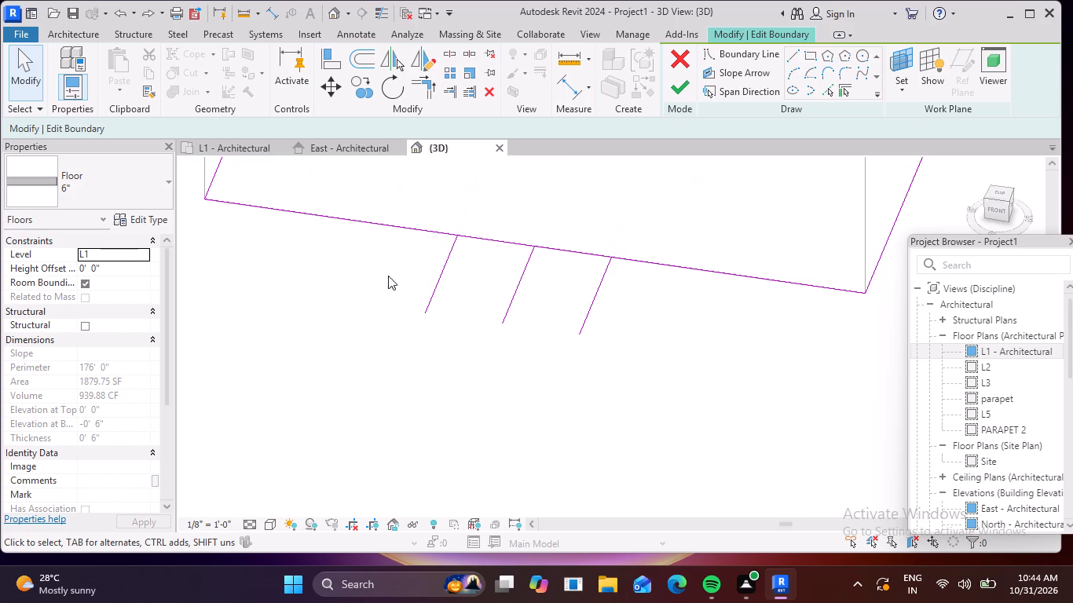
middle_click_drag(588, 398, 577, 320, "shift")
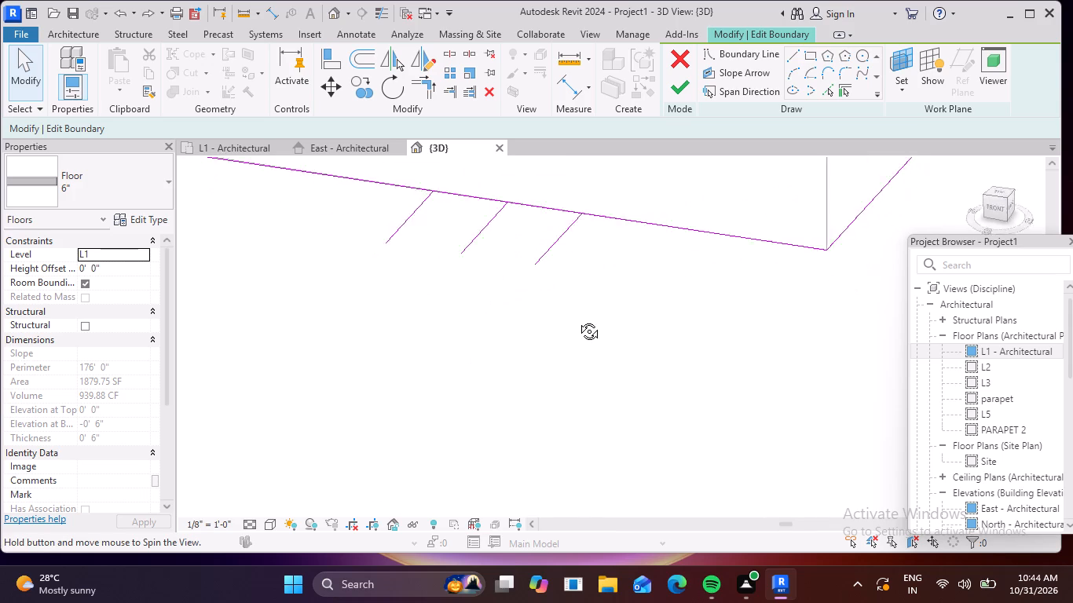
middle_click_drag(577, 320, 596, 283, "shift")
middle_click_drag(596, 283, 549, 422)
scroll(595, 286, "down", 1)
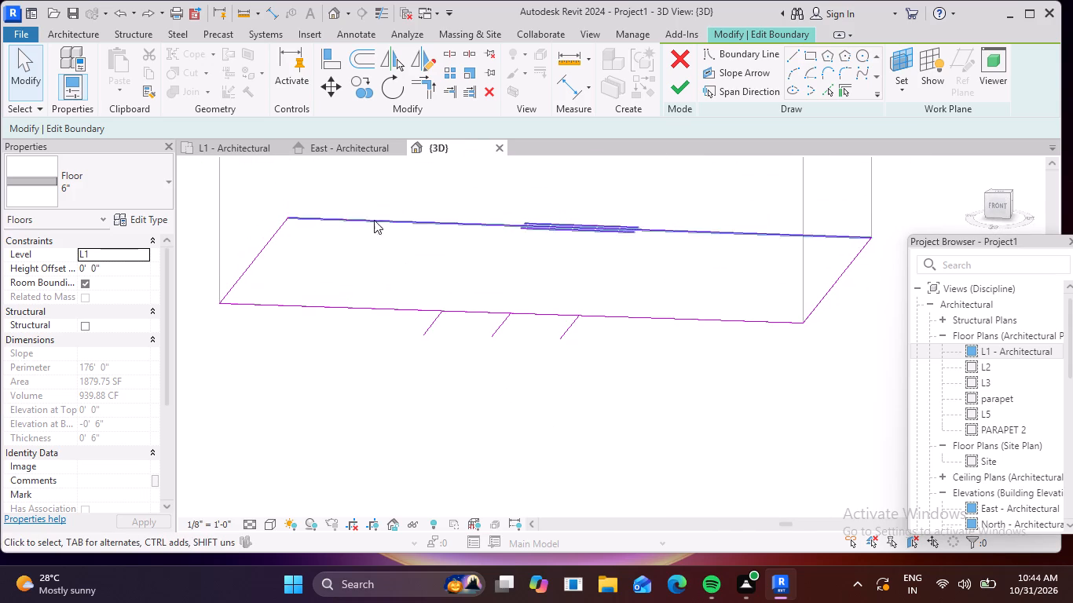
Undo the extension's remaining side lines and middle line until the floor boundary edit is exited.
left_click(114, 16)
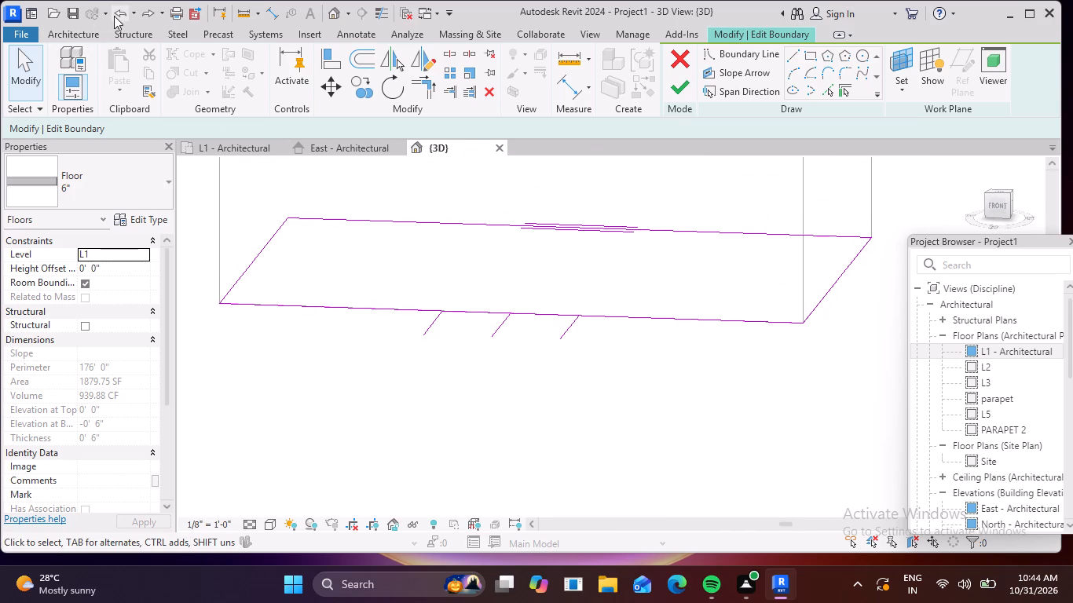
scroll(372, 214, "down", 4)
scroll(495, 315, "down", 5)
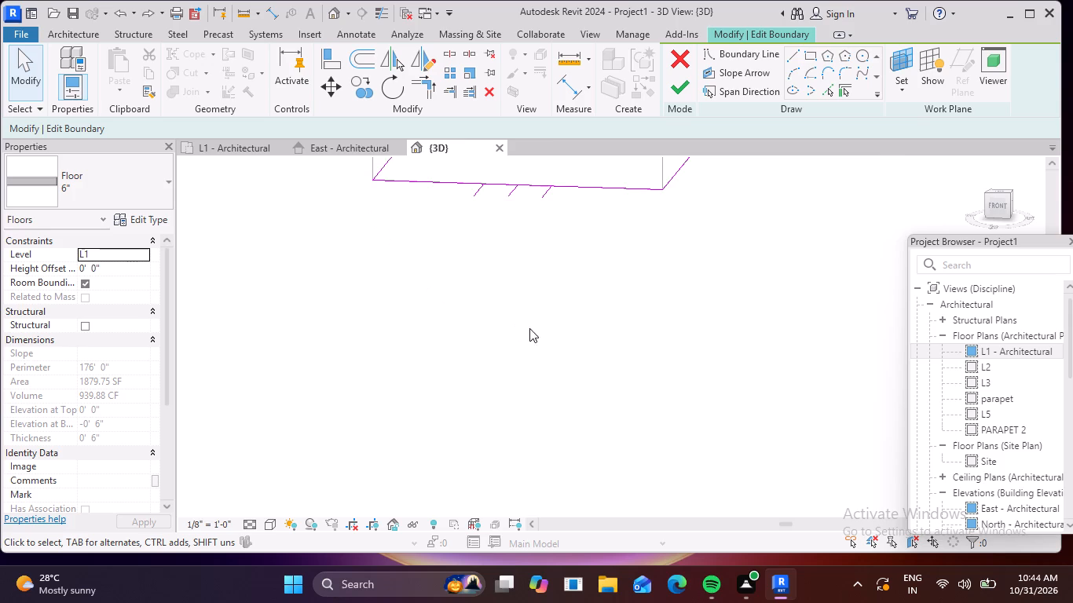
scroll(602, 310, "down", 2)
scroll(606, 235, "up", 6)
scroll(583, 169, "up", 5)
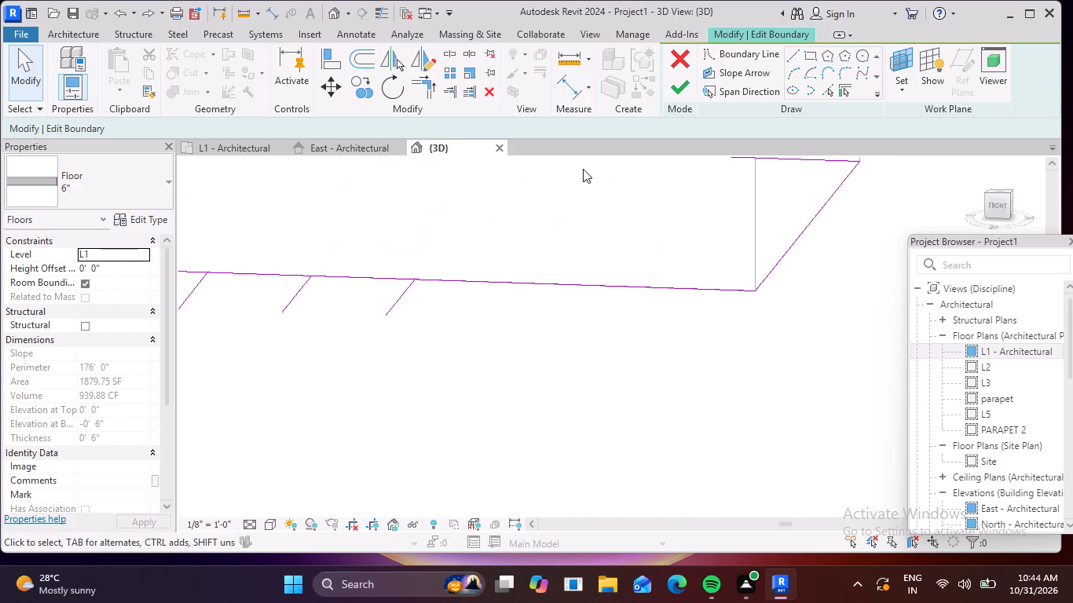
left_click(111, 16)
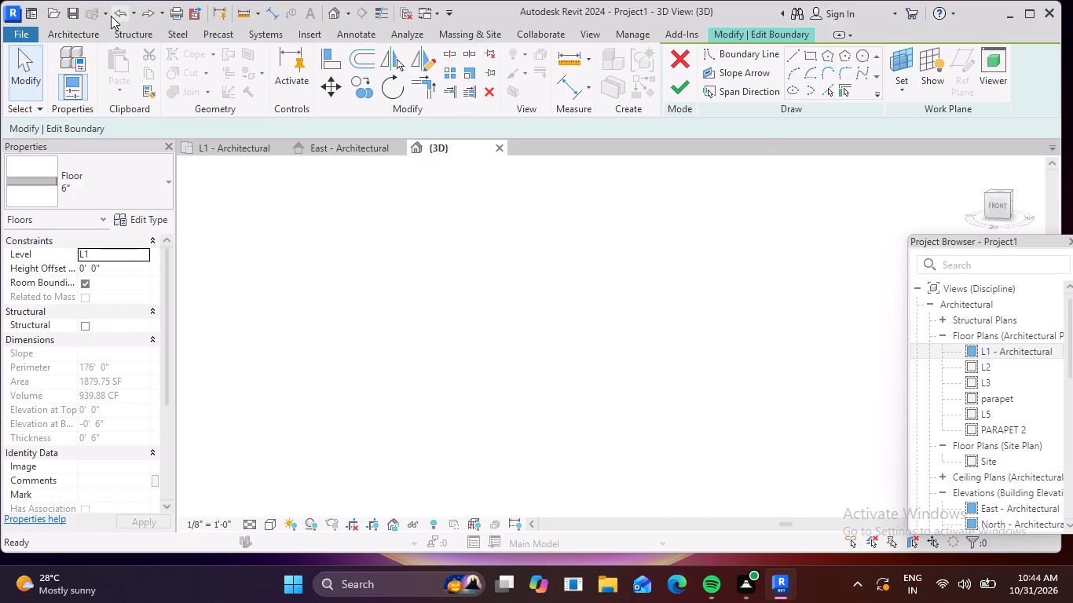
left_click(111, 16)
scroll(411, 287, "down", 7)
scroll(467, 332, "down", 2)
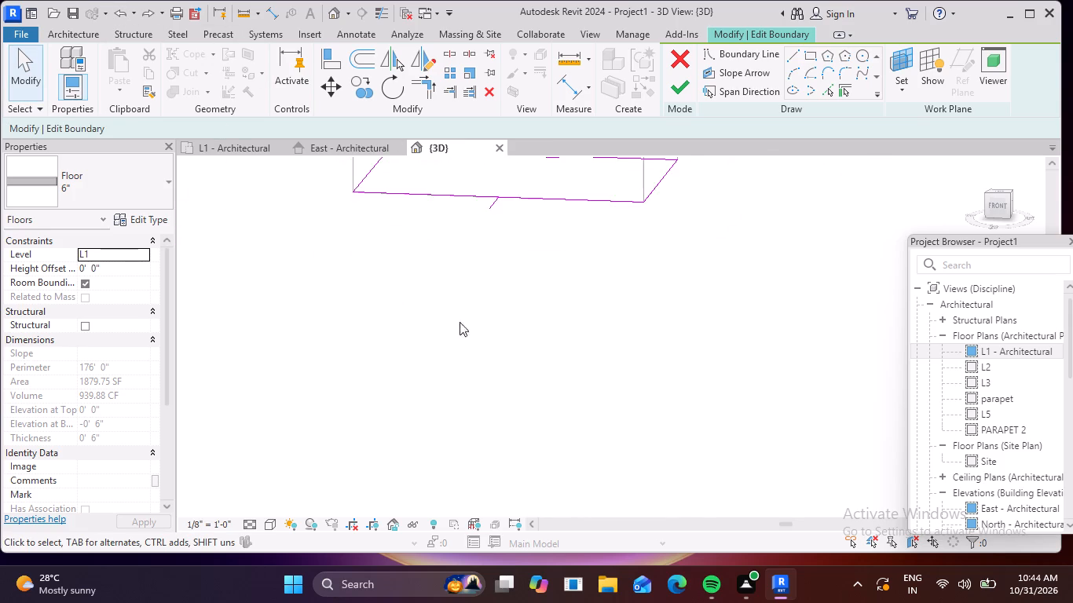
scroll(530, 253, "up", 3)
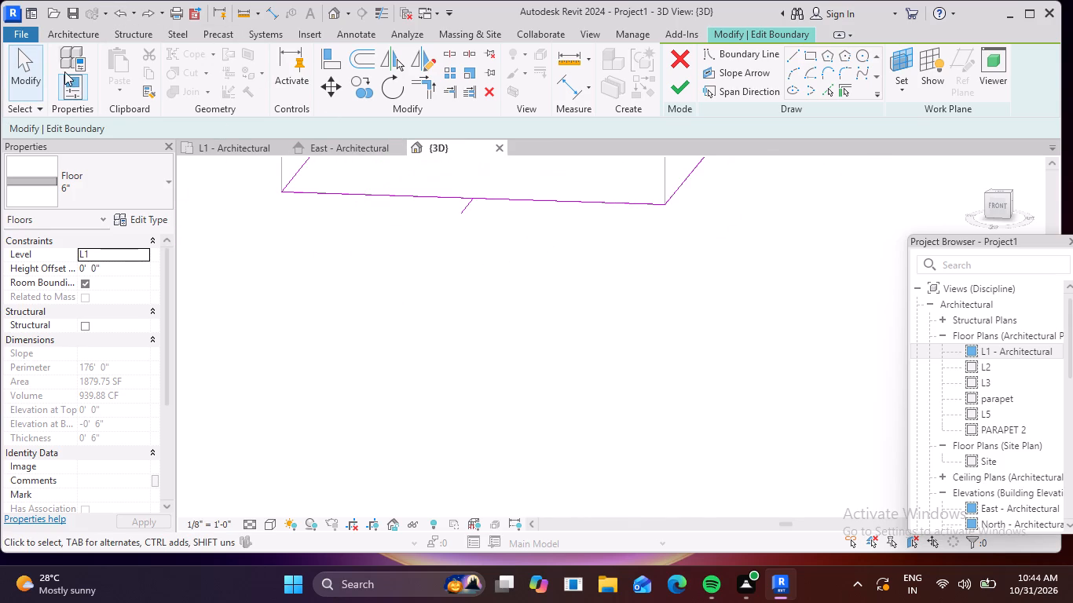
double_click(115, 12)
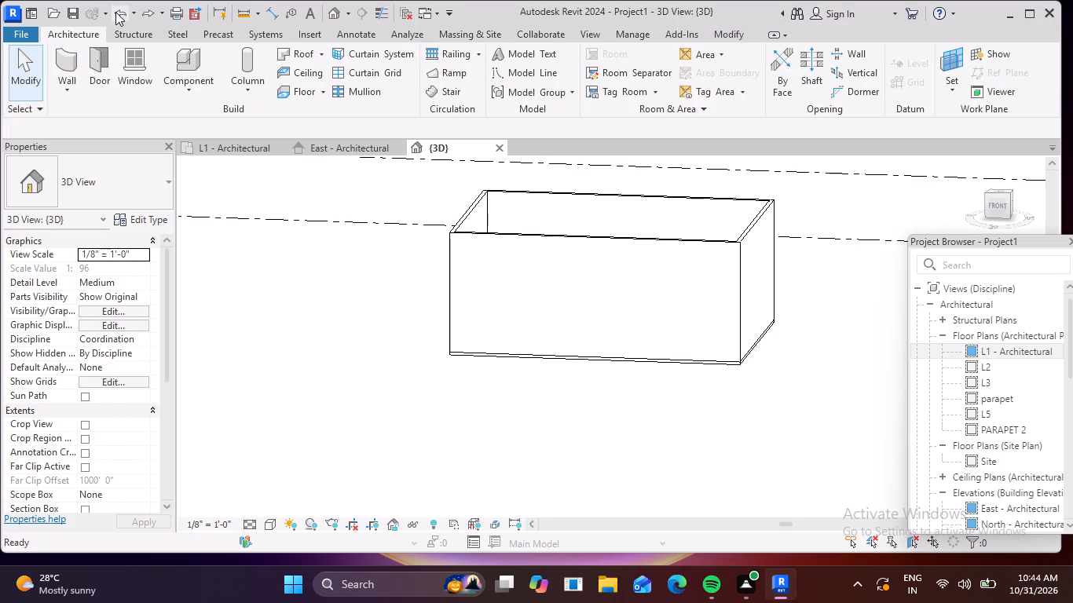
Open the L1 floor's boundary sketch for editing, seen from the top.
left_click(690, 364)
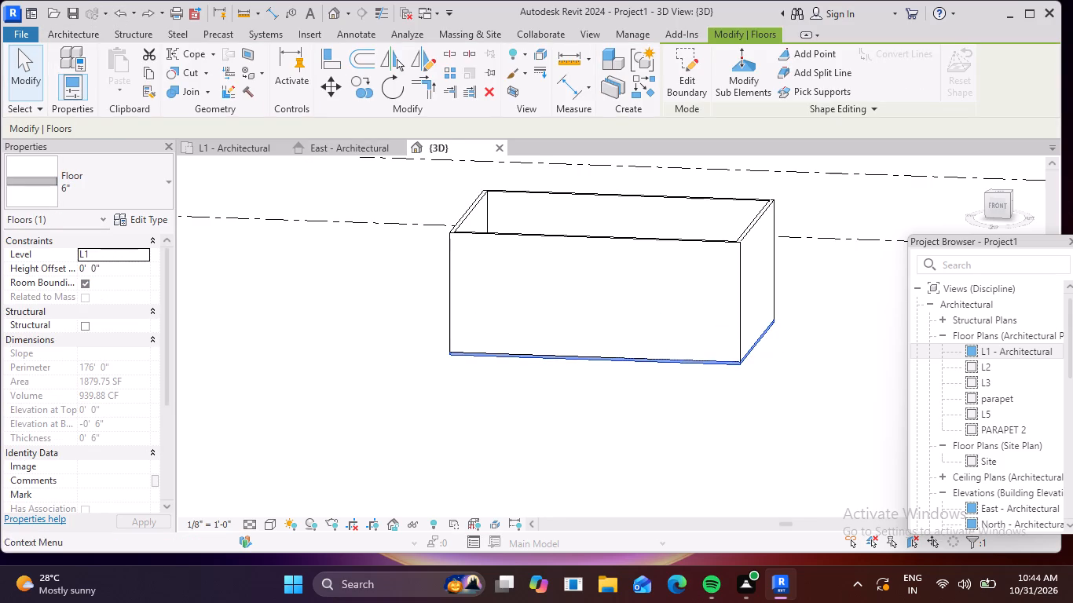
left_click(998, 192)
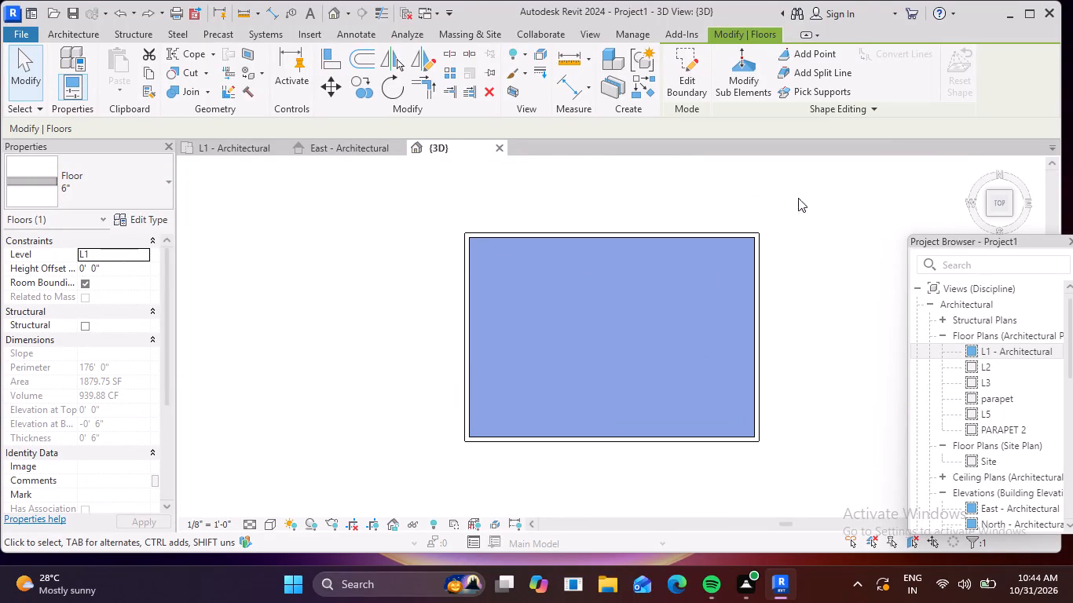
left_click(687, 70)
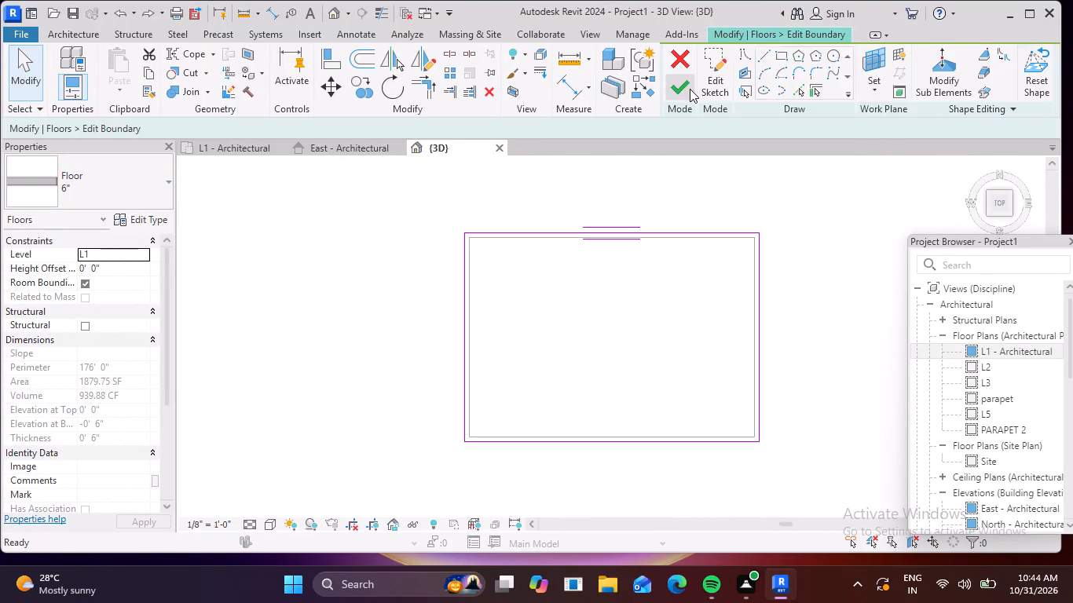
Draw a boundary line about 10' 4" long, perpendicular and outward from the midpoint of the floor's front edge.
middle_click_drag(645, 403, 633, 301)
scroll(624, 327, "up", 1)
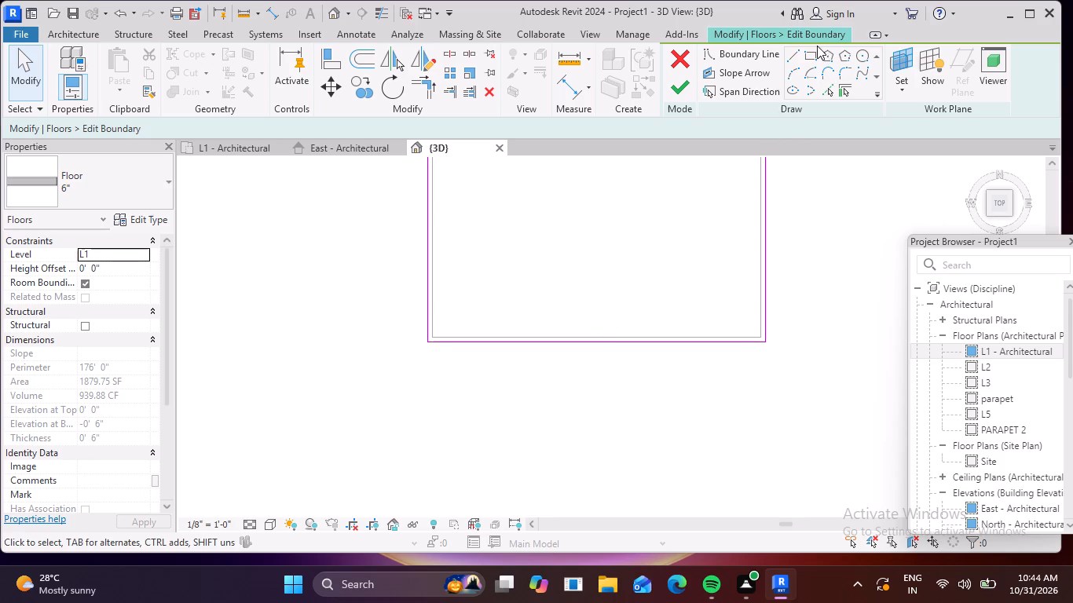
left_click(792, 54)
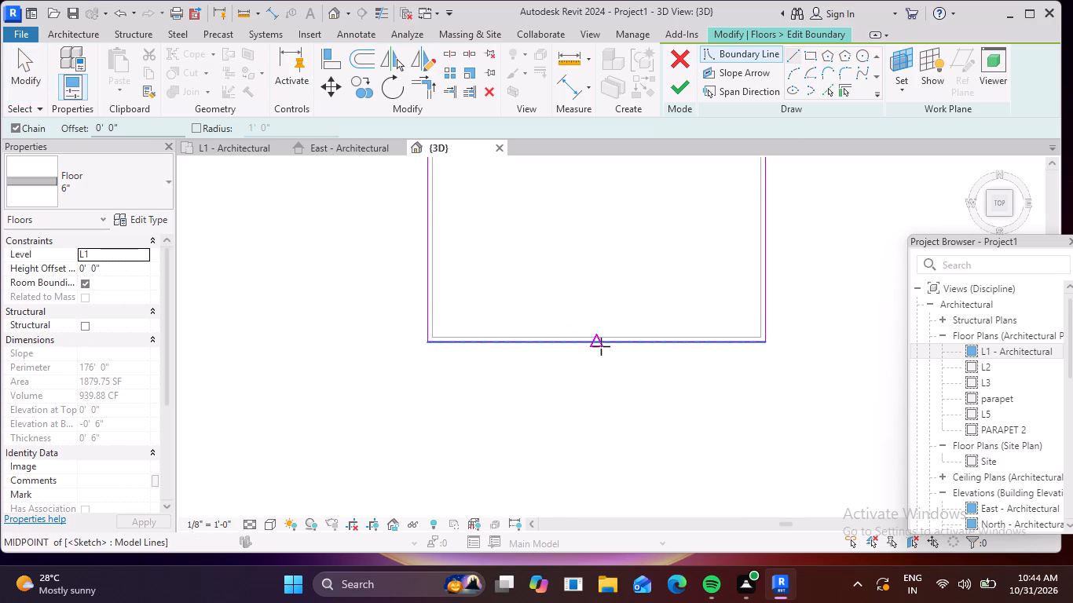
left_click(596, 342)
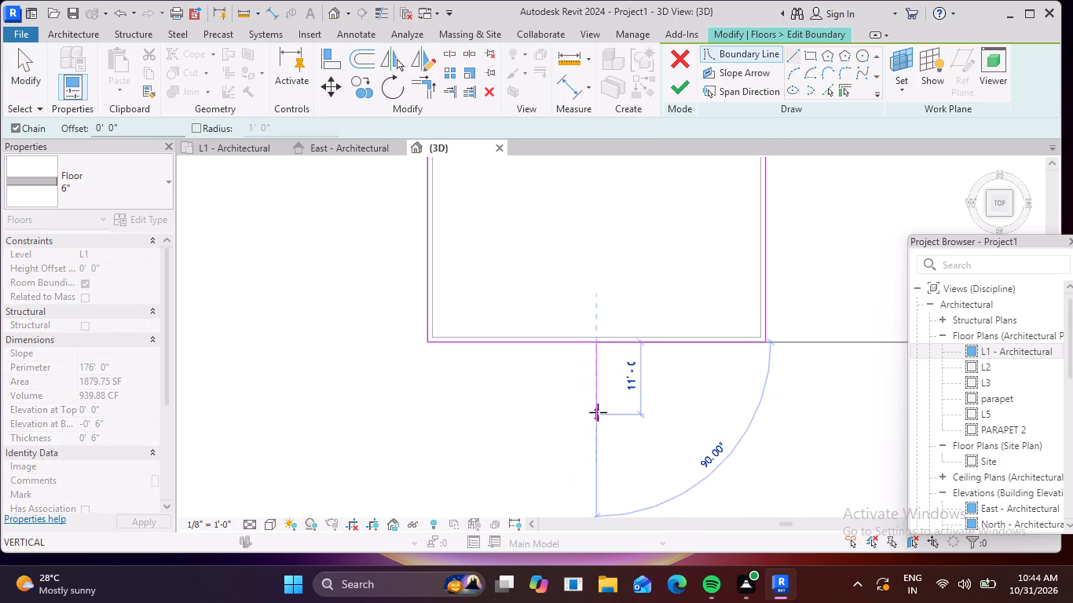
scroll(606, 406, "up", 10)
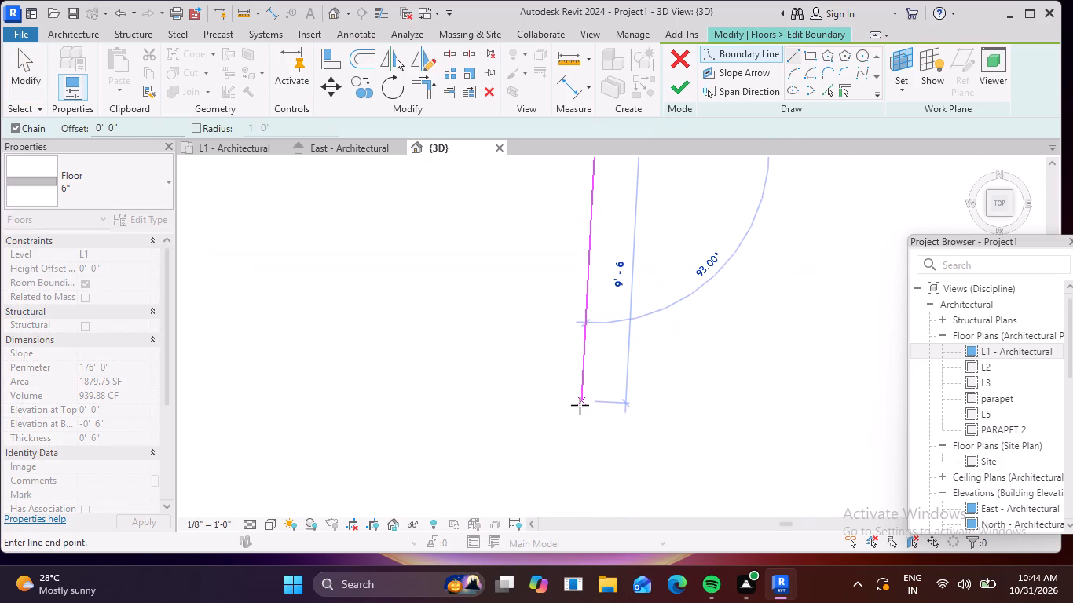
scroll(580, 405, "up", 4)
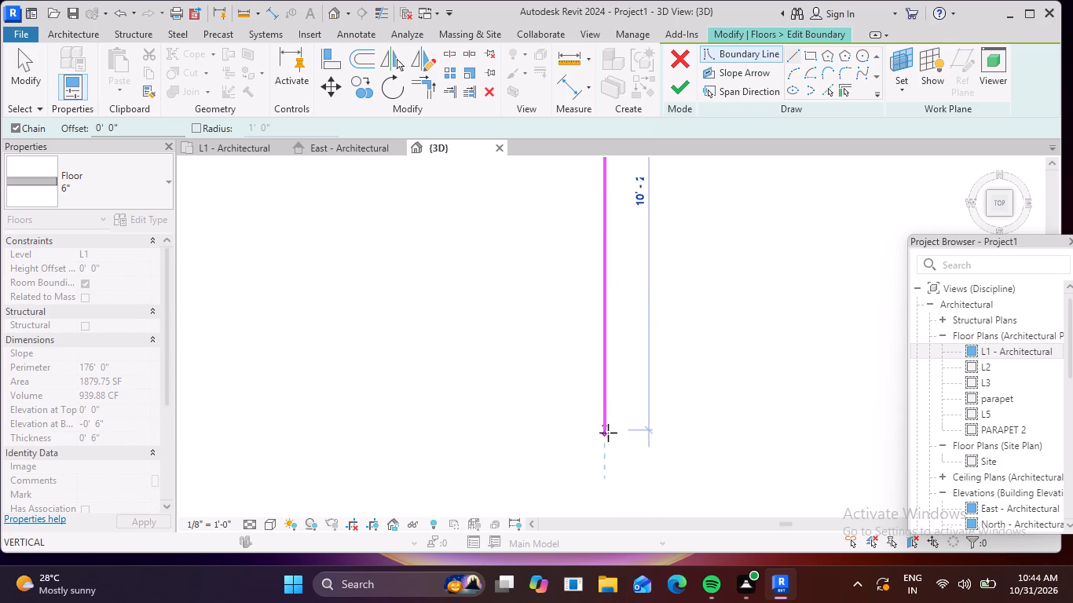
left_click(606, 438)
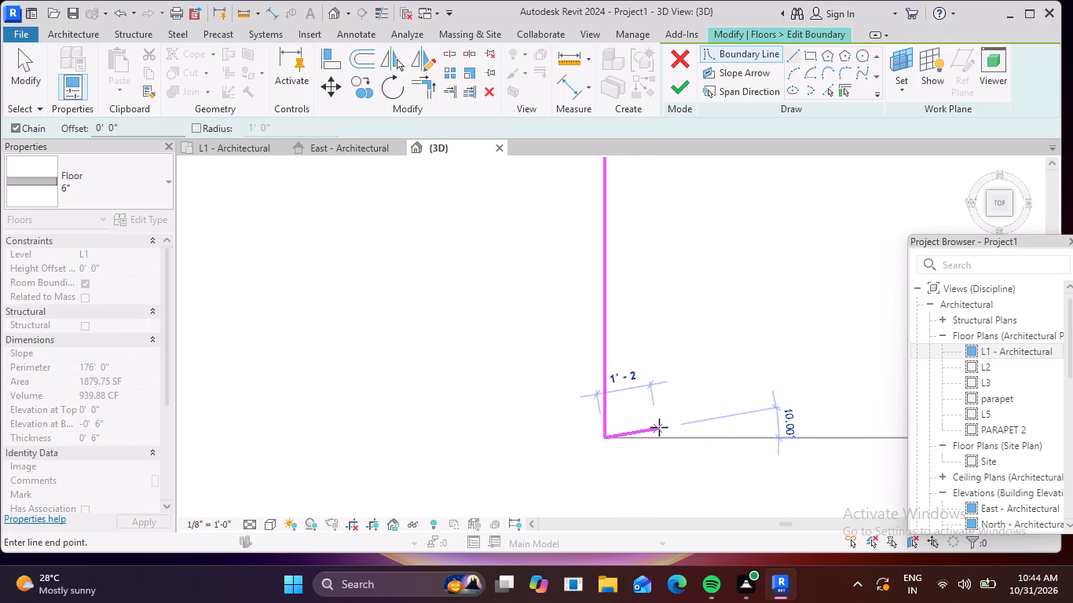
key("Escape")
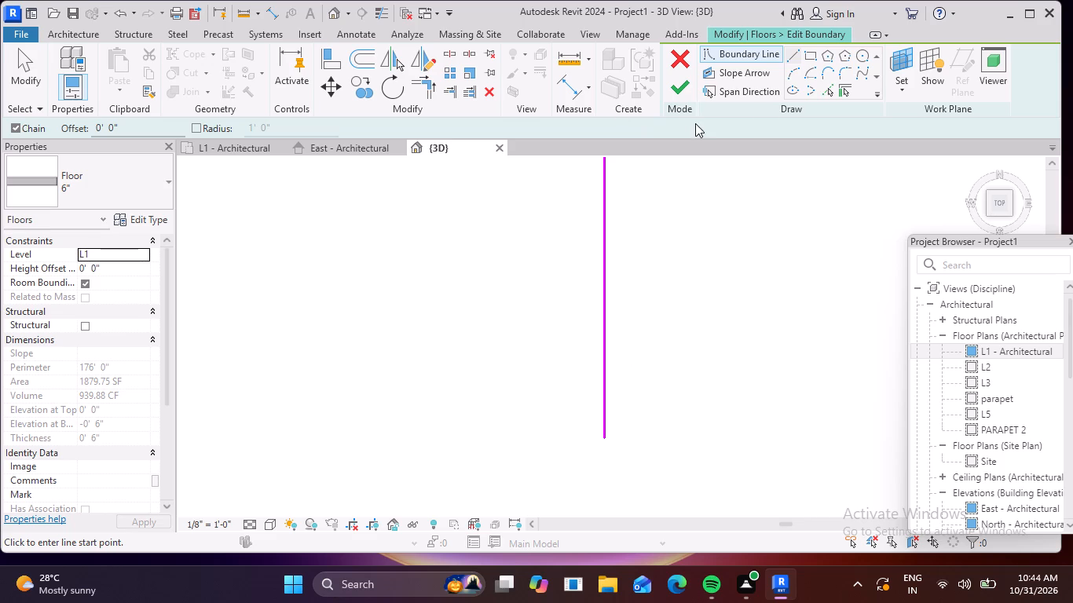
Create parallel boundary lines offset 6' on both sides of the projecting middle line using Pick Lines.
left_click(826, 93)
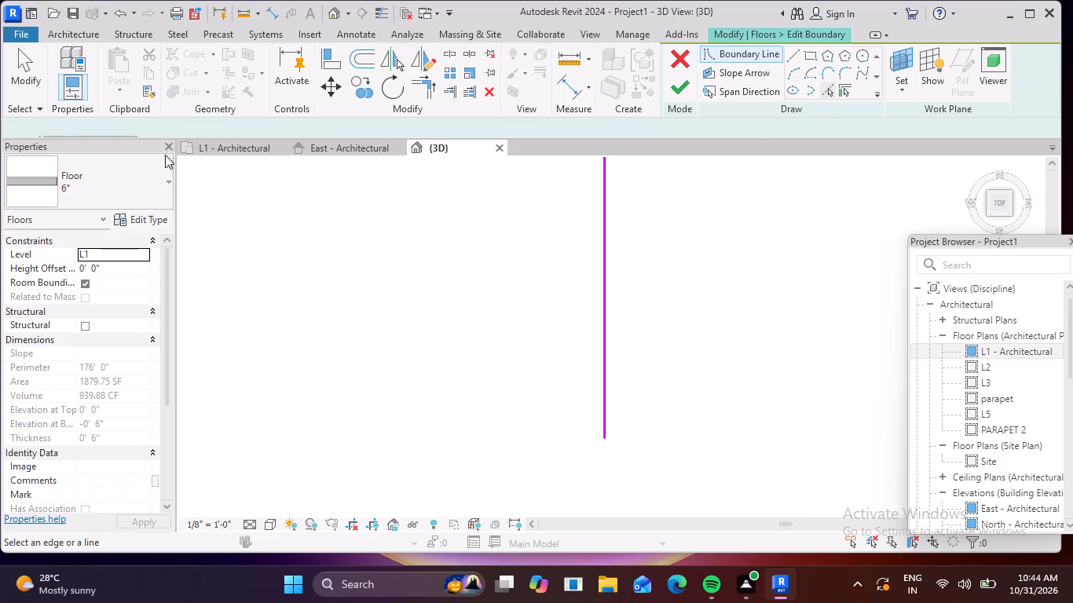
left_click(87, 130)
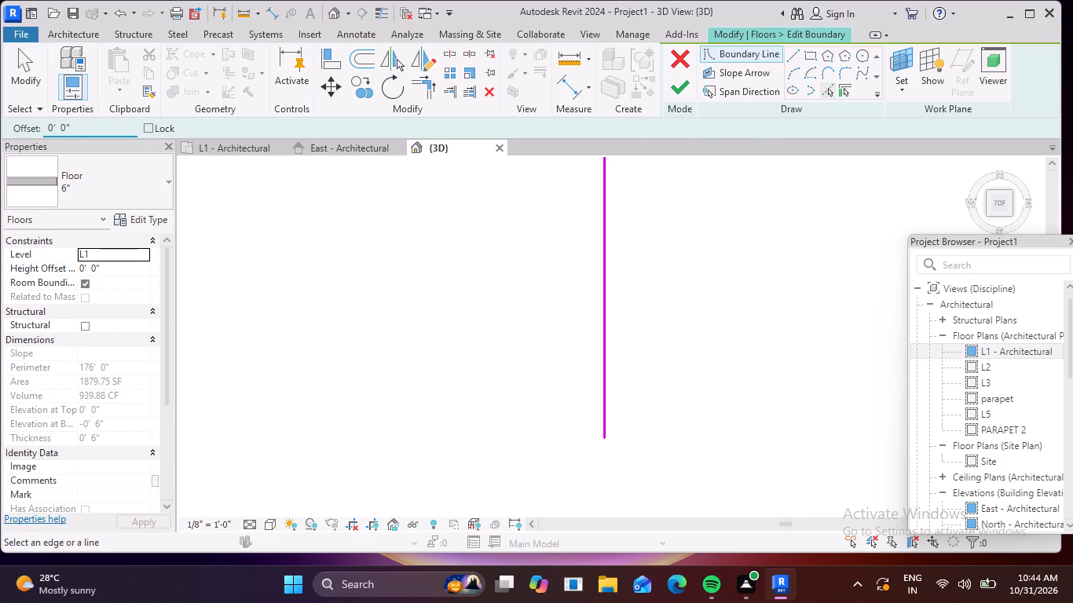
key("BackSpace")
key("BackSpace")
key("BackSpace")
key("BackSpace")
key("BackSpace")
key("BackSpace")
key("BackSpace")
key("BackSpace")
key("BackSpace")
key("BackSpace")
key("BackSpace")
key("BackSpace")
key("BackSpace")
key("BackSpace")
key("BackSpace")
key("BackSpace")
key("BackSpace")
key("BackSpace")
key("BackSpace")
key("BackSpace")
type("6'")
key("Return")
scroll(281, 210, "down", 4)
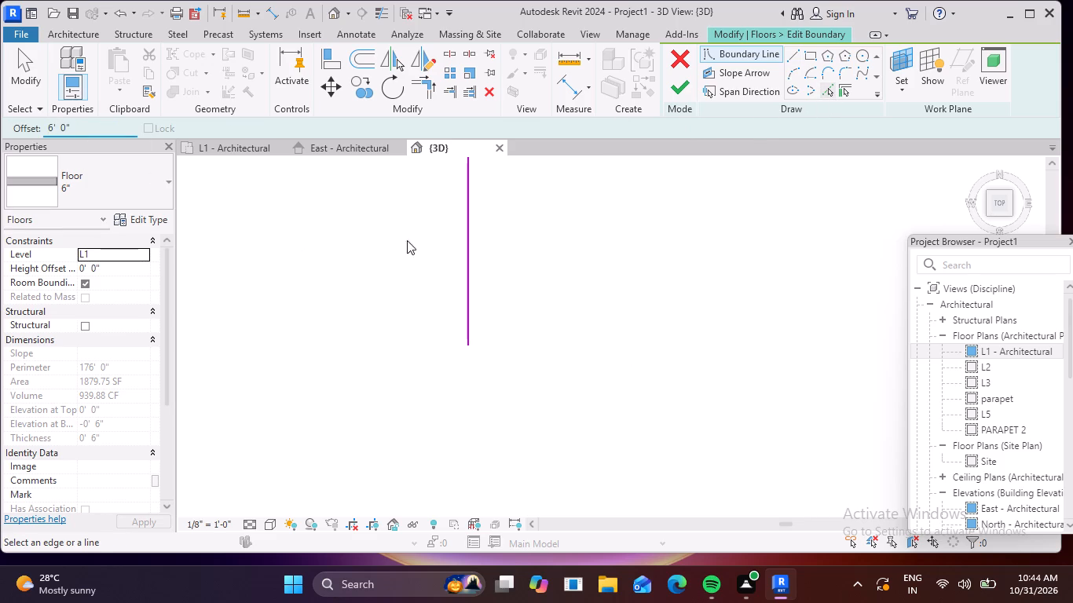
middle_click_drag(438, 239, 450, 396)
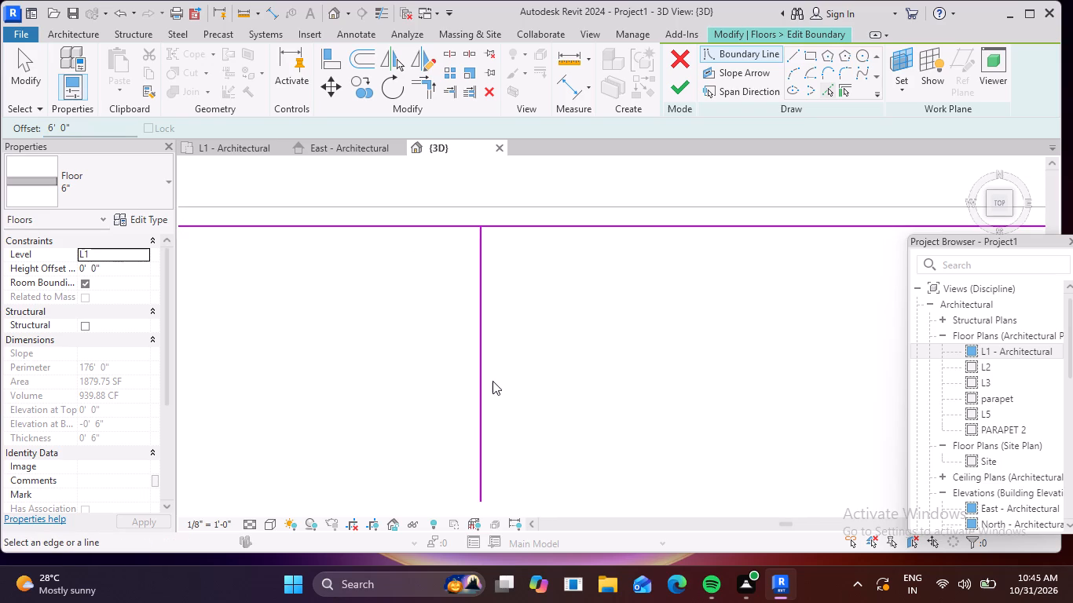
left_click(487, 377)
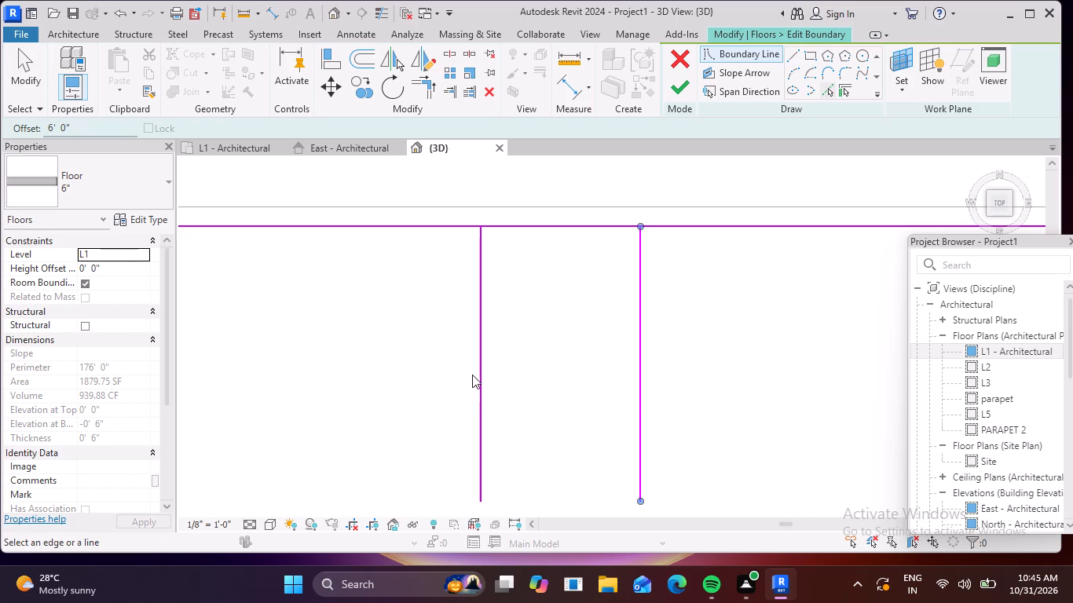
left_click(478, 378)
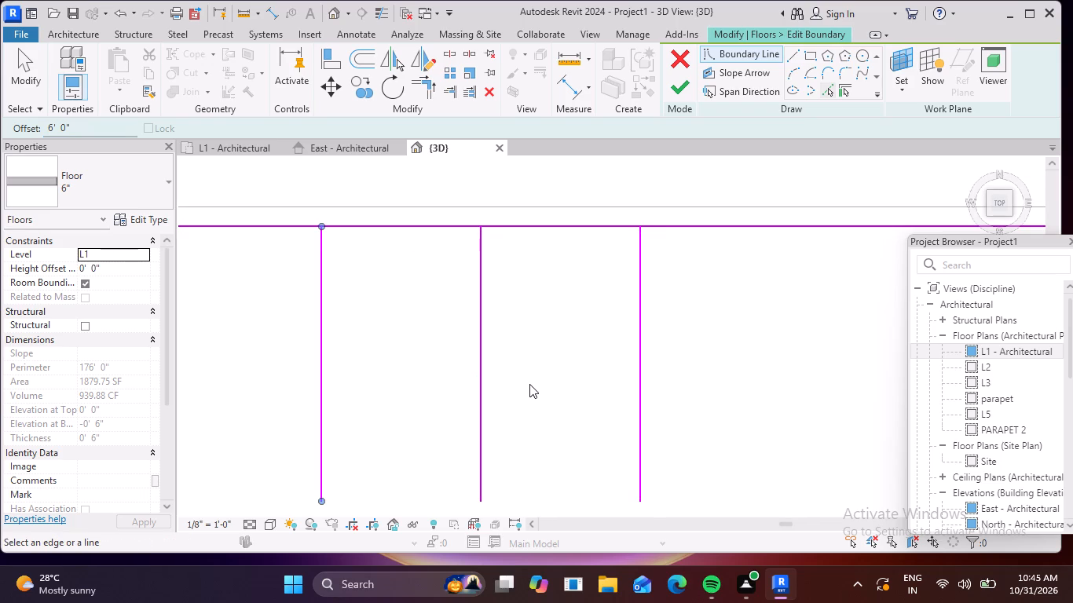
key("Escape")
Delete the middle line between the extension's two side lines.
left_click(480, 362)
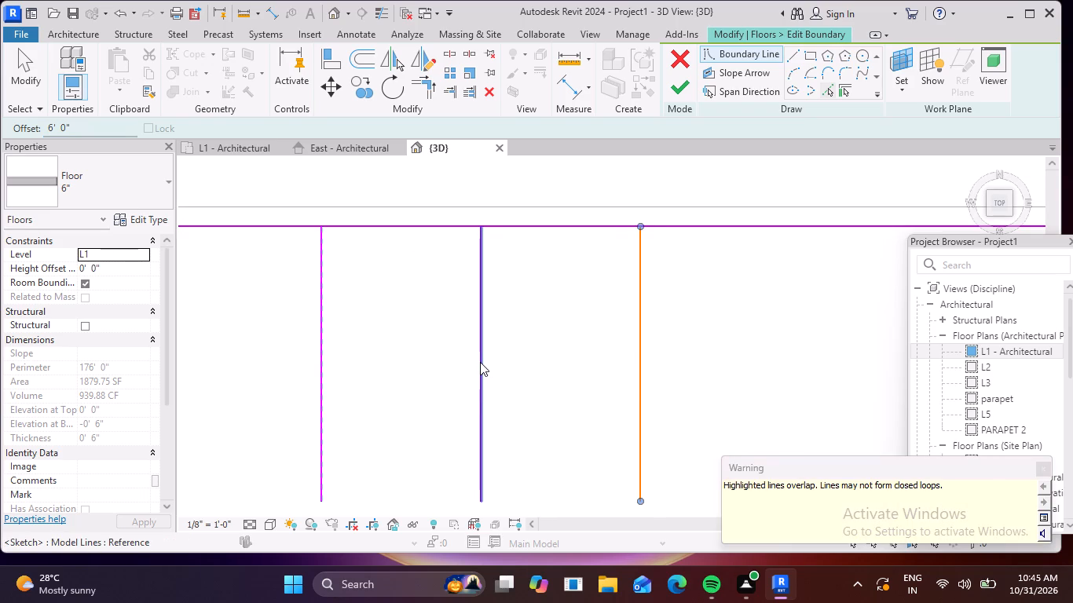
key("Delete")
left_click(480, 362)
key("Delete")
Draw the extension's front boundary line joining the outer ends of its two side lines.
scroll(496, 355, "down", 4)
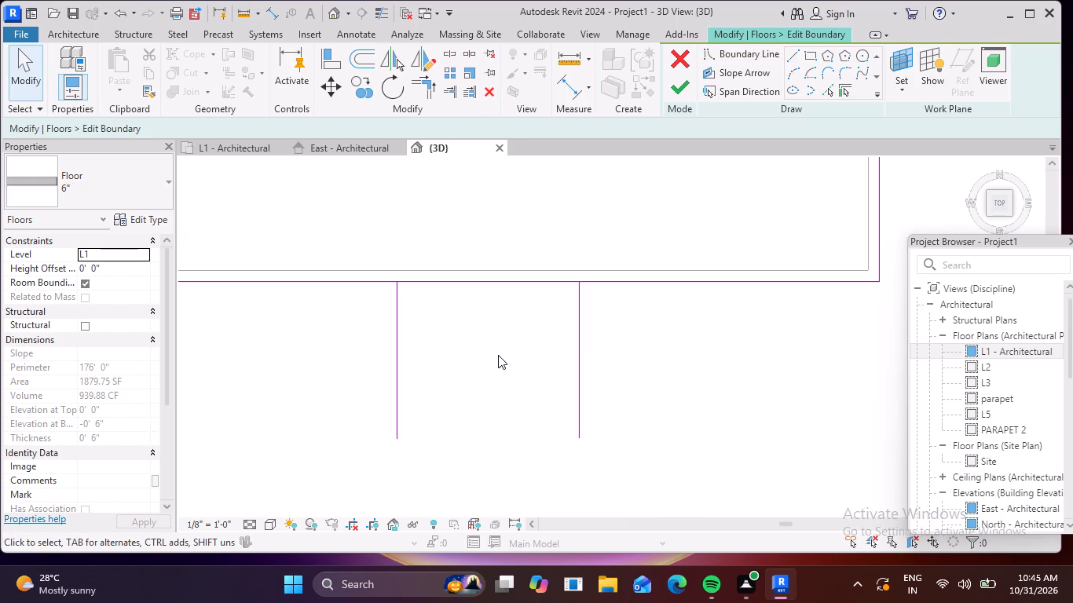
left_click(789, 56)
left_click(395, 438)
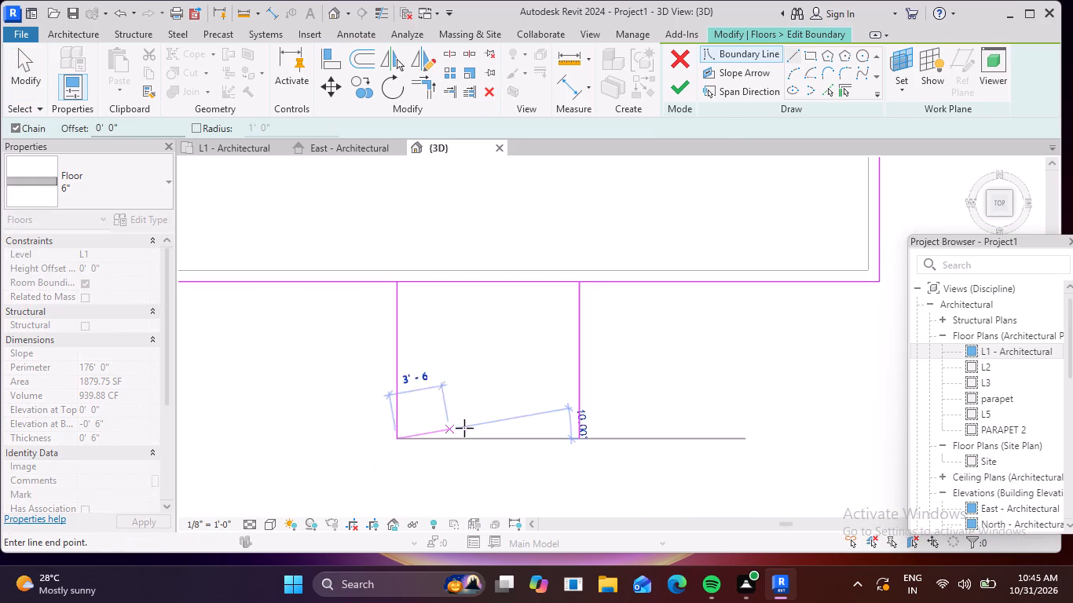
left_click(579, 437)
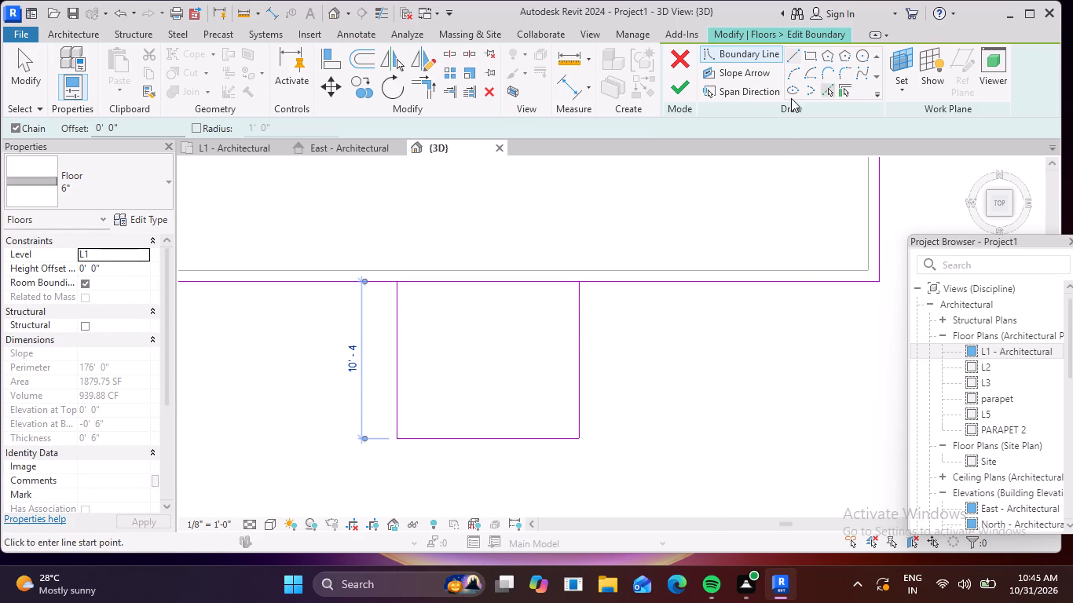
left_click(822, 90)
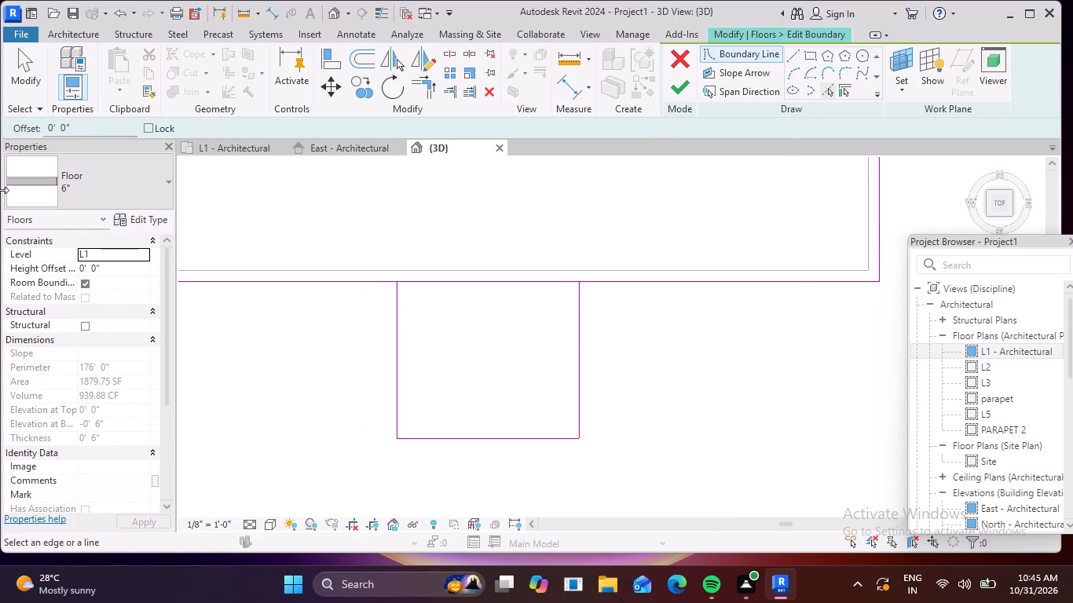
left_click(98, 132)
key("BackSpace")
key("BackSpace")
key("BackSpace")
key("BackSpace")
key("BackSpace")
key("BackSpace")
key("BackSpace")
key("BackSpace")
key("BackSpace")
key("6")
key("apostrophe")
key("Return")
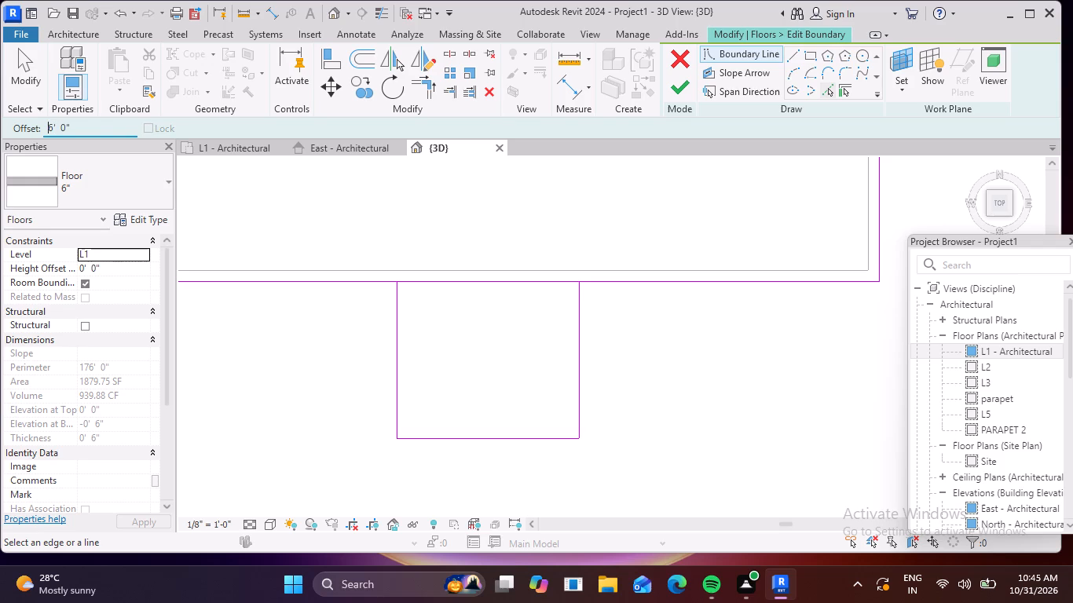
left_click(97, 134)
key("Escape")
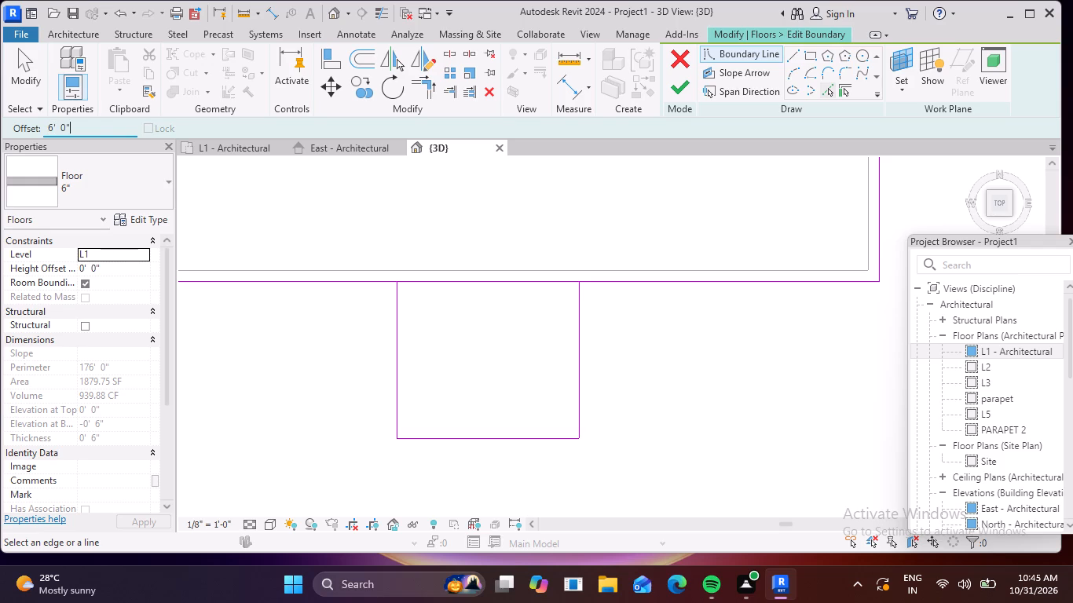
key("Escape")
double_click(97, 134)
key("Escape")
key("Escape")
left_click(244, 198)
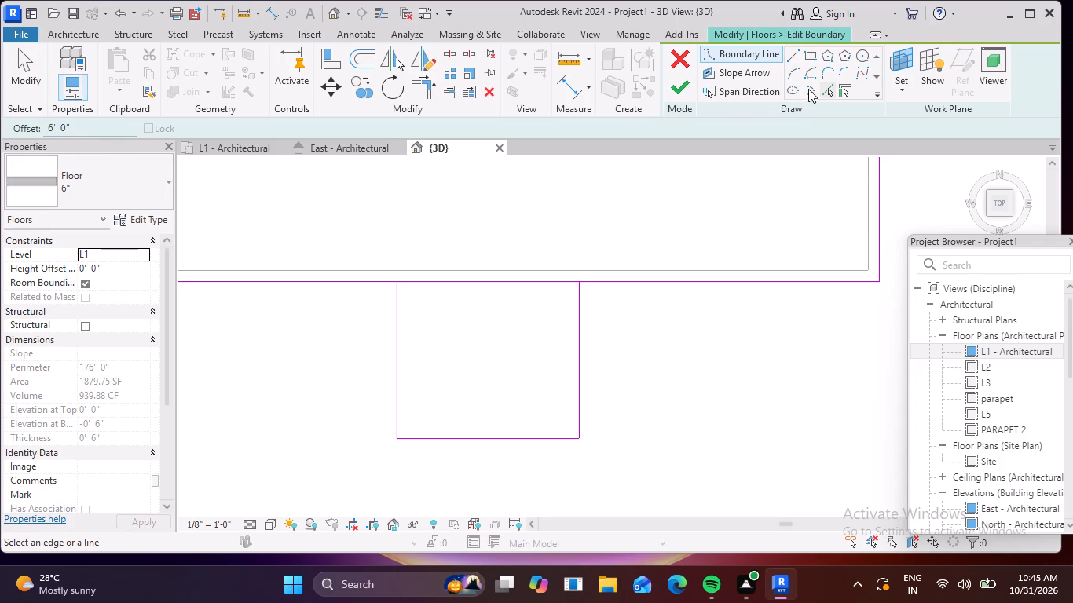
Split the floor's front boundary line between the extension's two side lines.
left_click(445, 51)
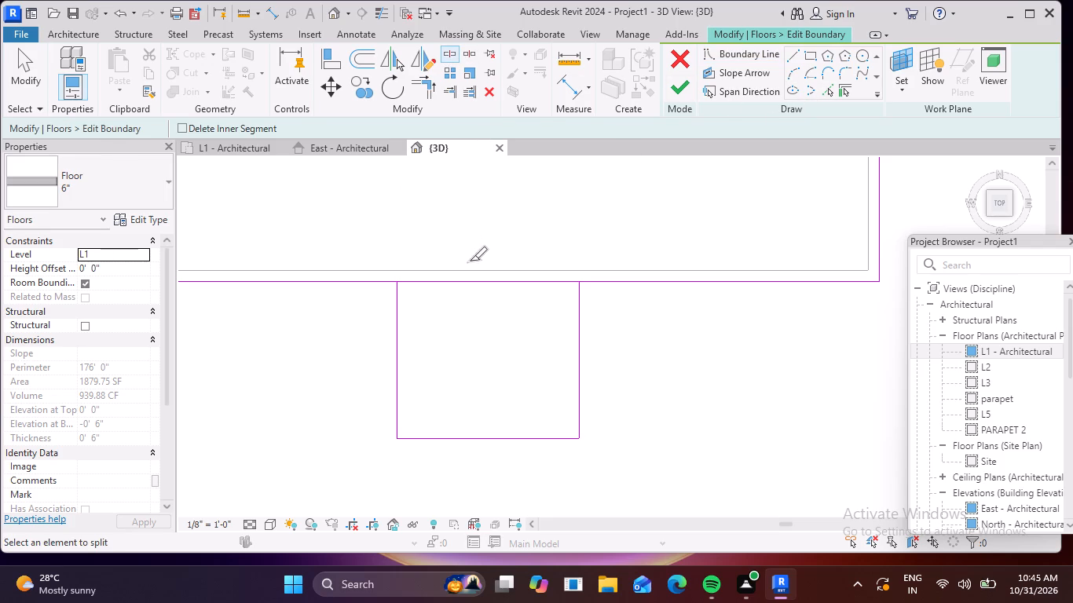
left_click(492, 282)
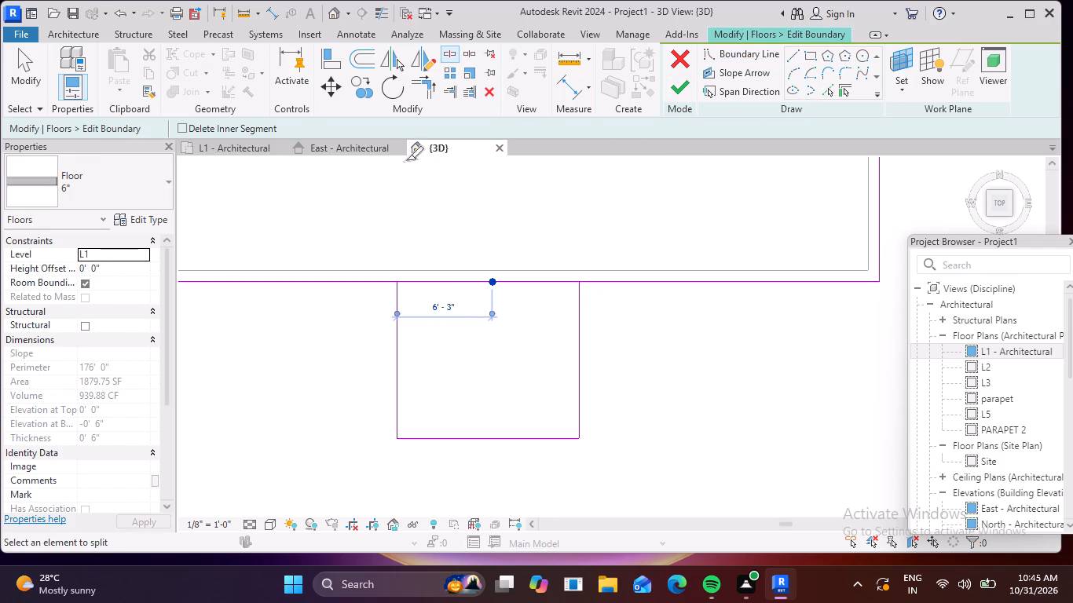
Trim both halves of the split front boundary line to corners with the extension's side lines, opening the floor into the extension.
left_click(427, 87)
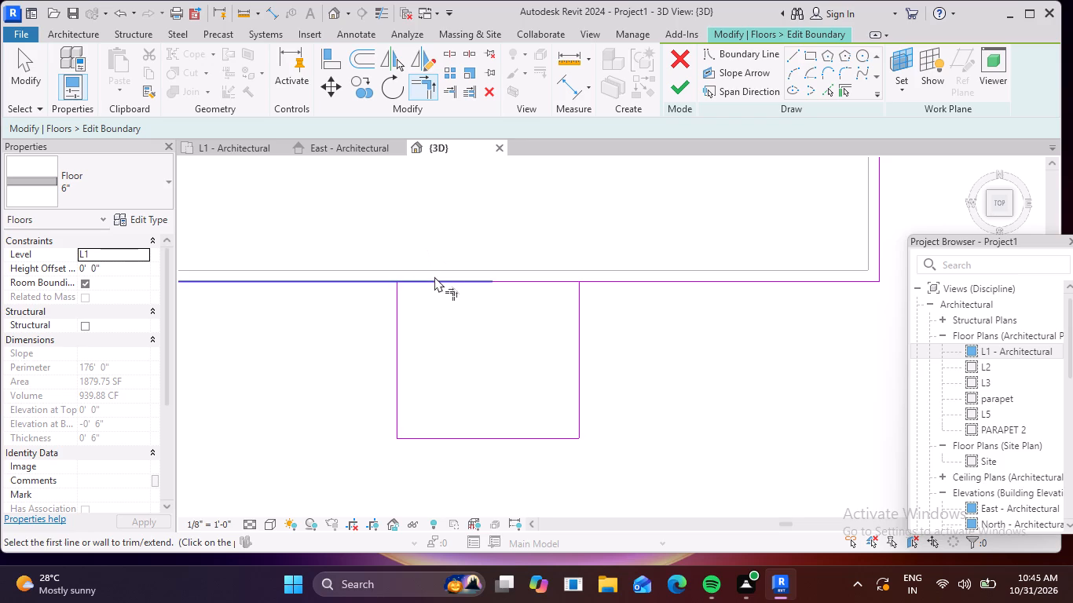
left_click(434, 276)
key("Escape")
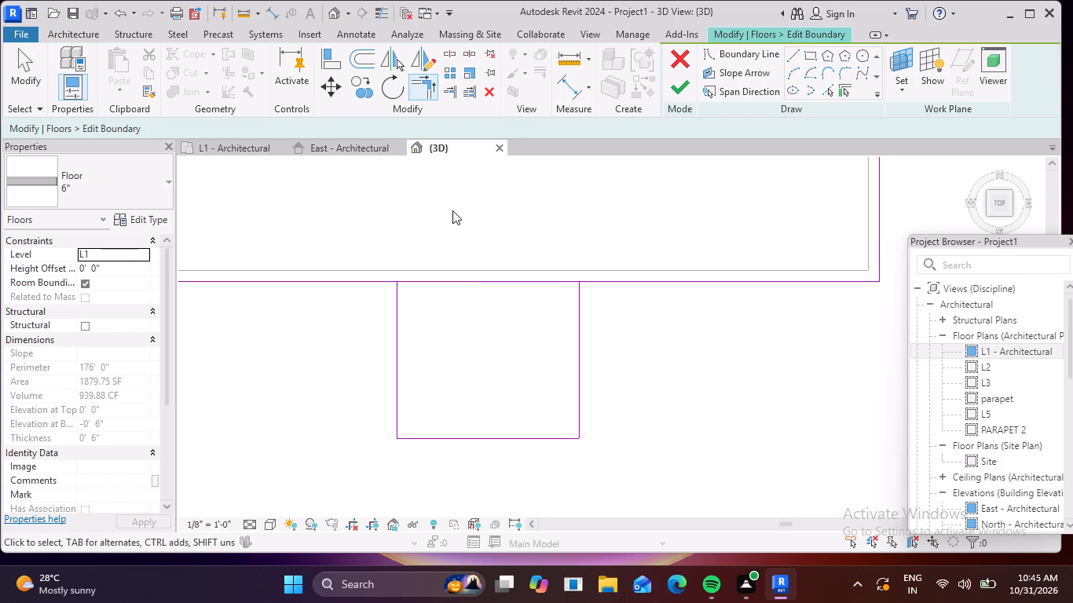
left_click(430, 82)
left_click(350, 281)
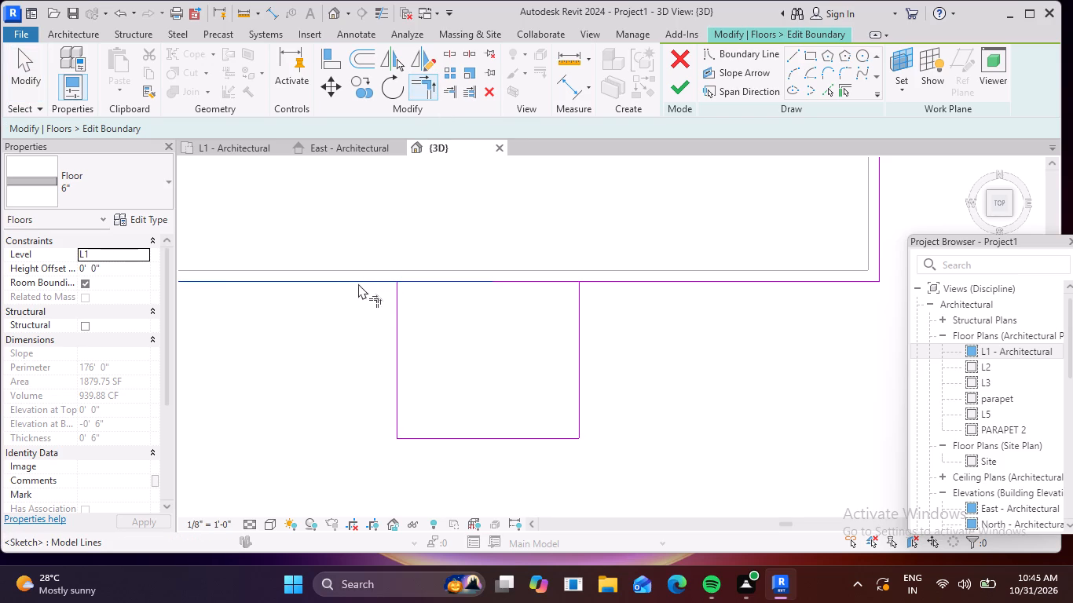
left_click(394, 305)
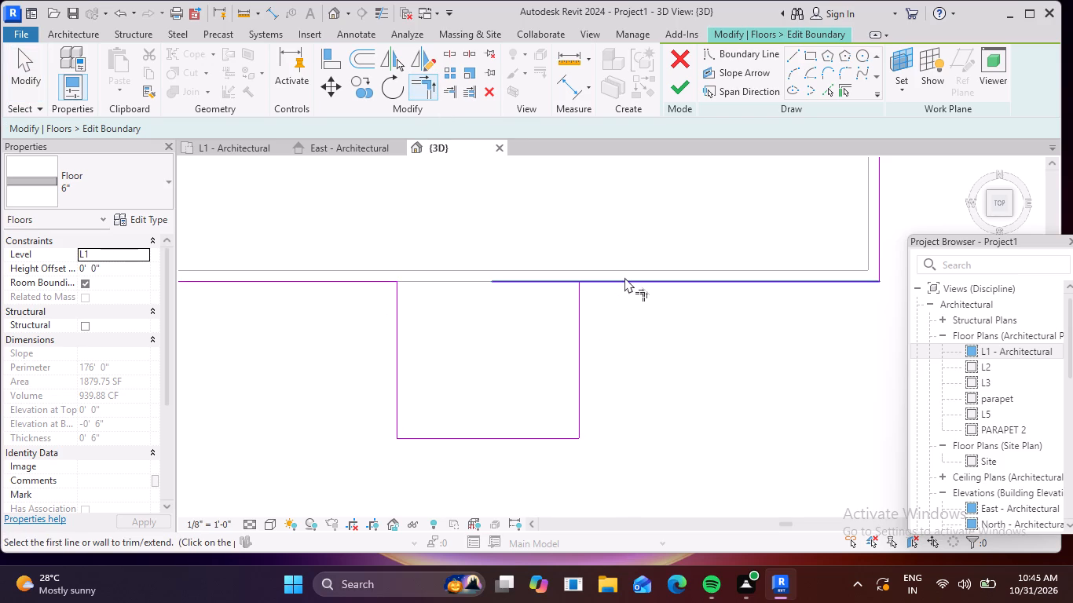
left_click(624, 277)
left_click(583, 320)
key("Escape")
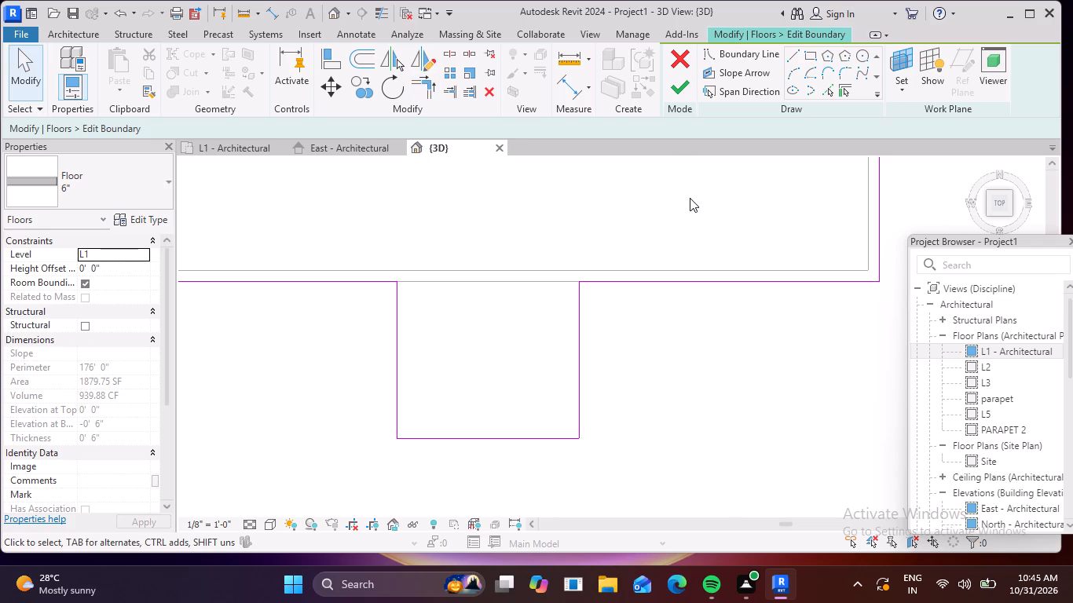
key("Escape")
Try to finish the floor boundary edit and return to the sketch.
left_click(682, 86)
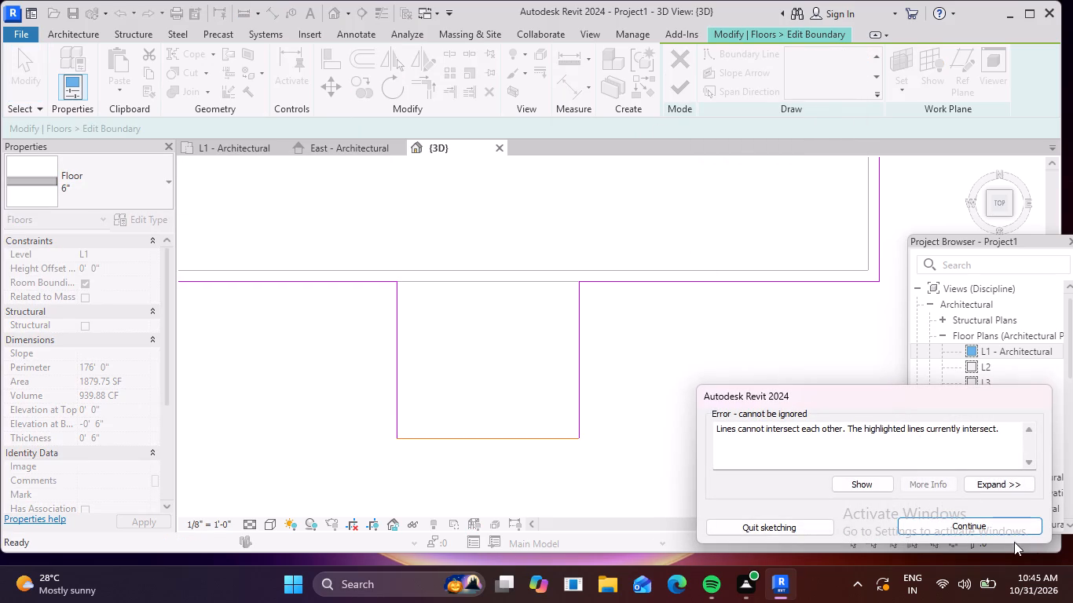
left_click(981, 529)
Inspect the whole floor boundary sketch in 3D and from the top for intersecting or stray lines.
middle_click_drag(774, 410, 763, 403)
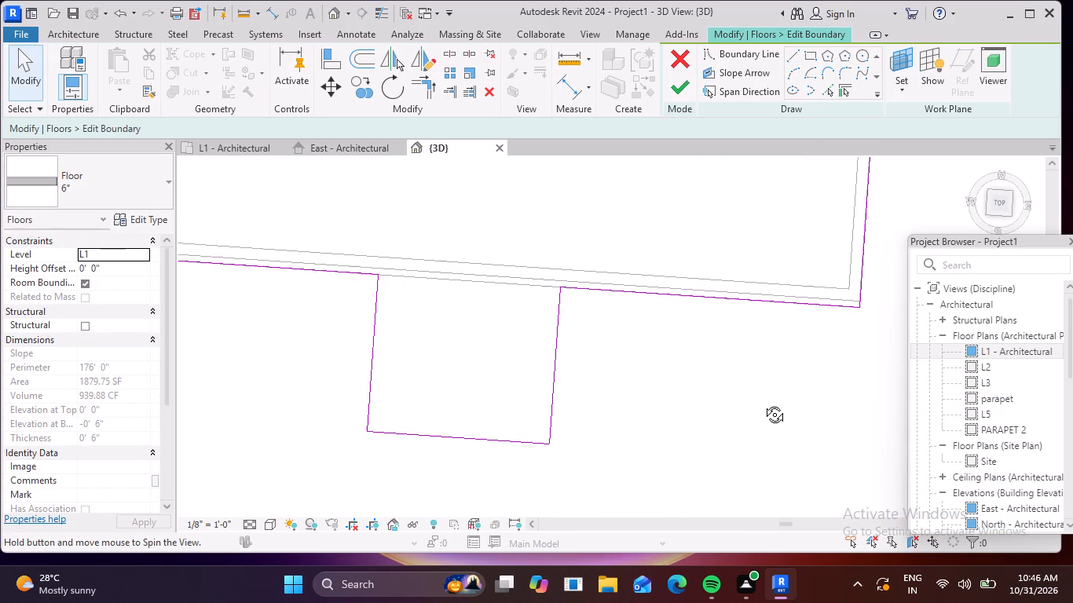
middle_click_drag(763, 403, 799, 203)
middle_click_drag(790, 307, 669, 228, "shift")
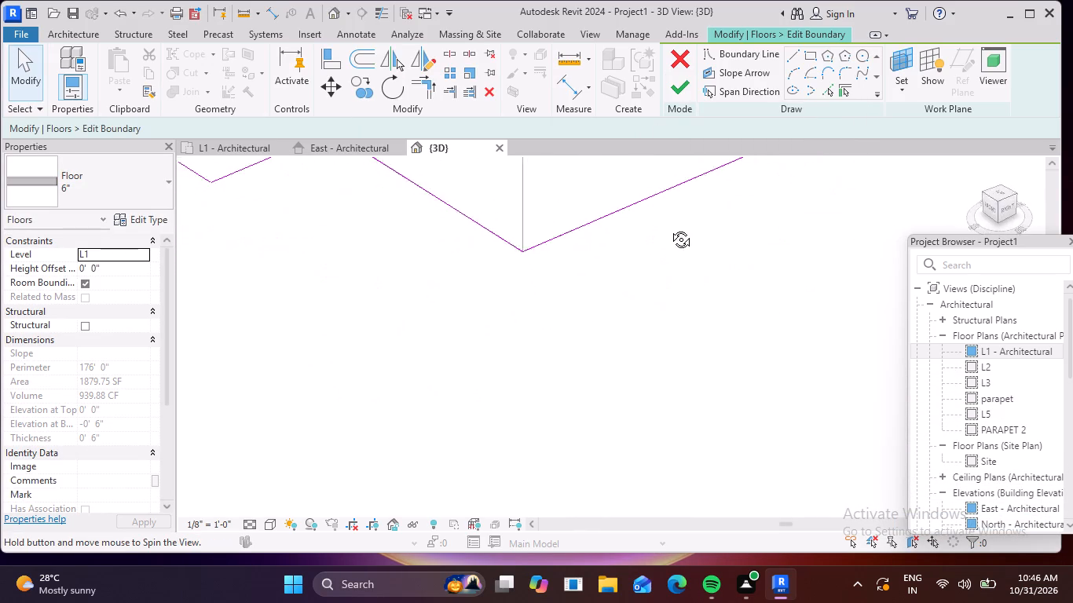
middle_click_drag(669, 228, 774, 221, "shift")
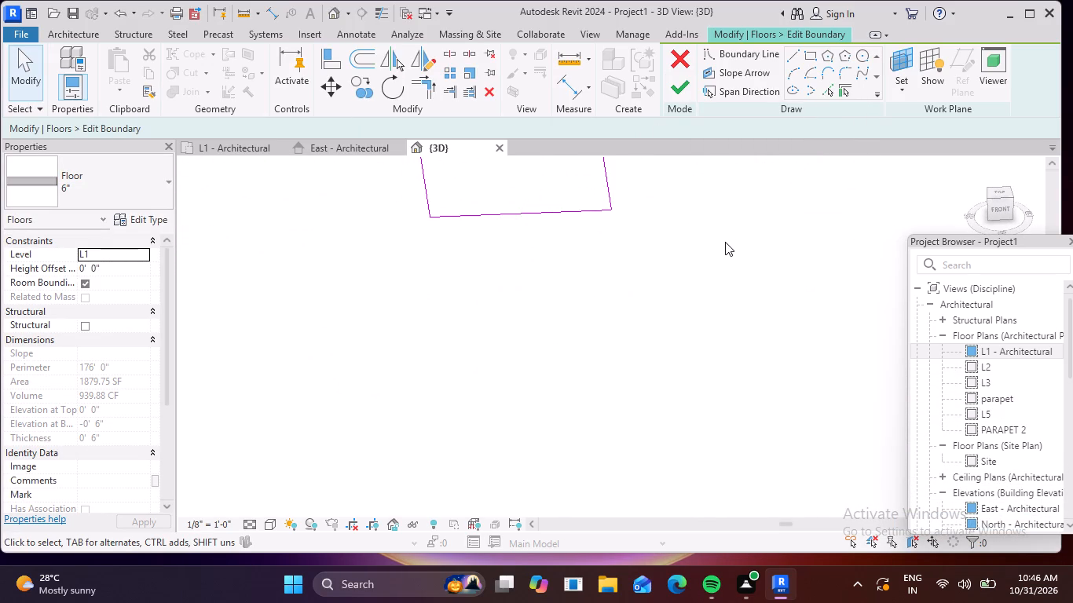
middle_click_drag(723, 242, 673, 385)
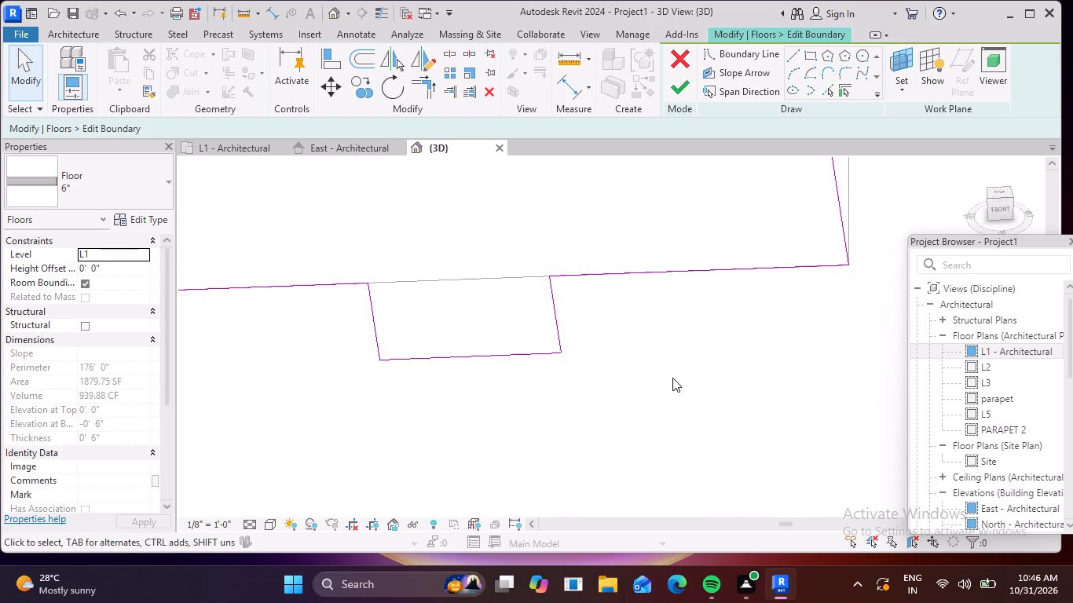
scroll(672, 378, "down", 5)
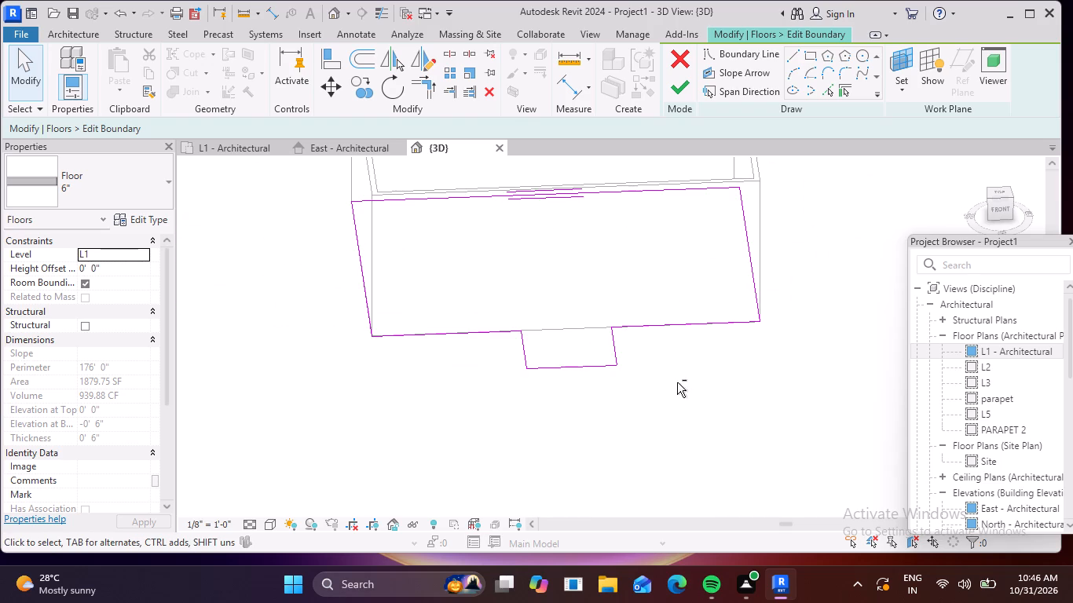
middle_click_drag(671, 379, 678, 174, "shift")
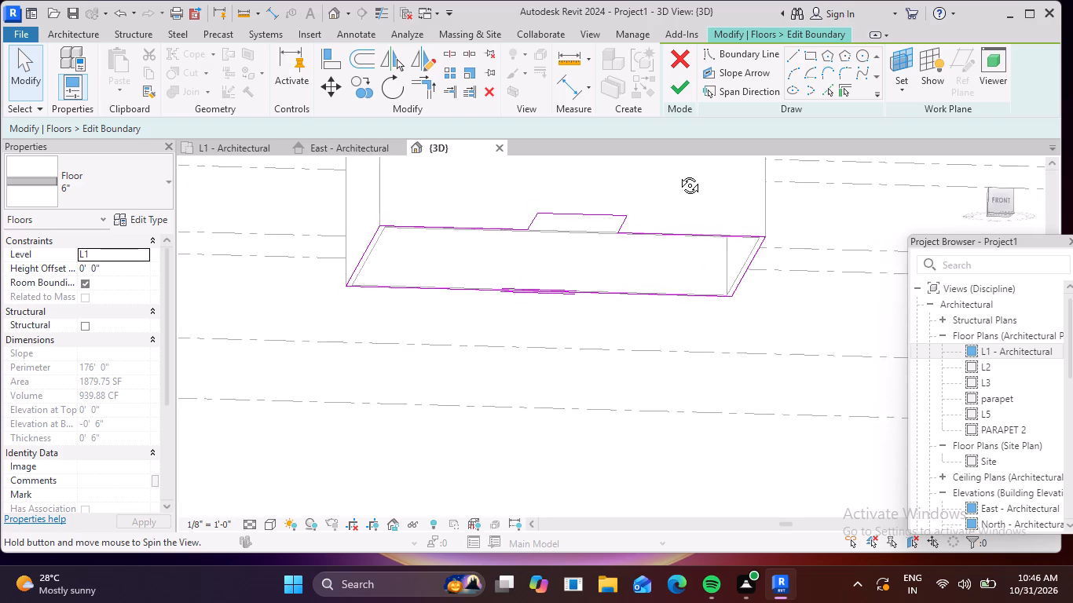
middle_click_drag(678, 174, 656, 357, "shift")
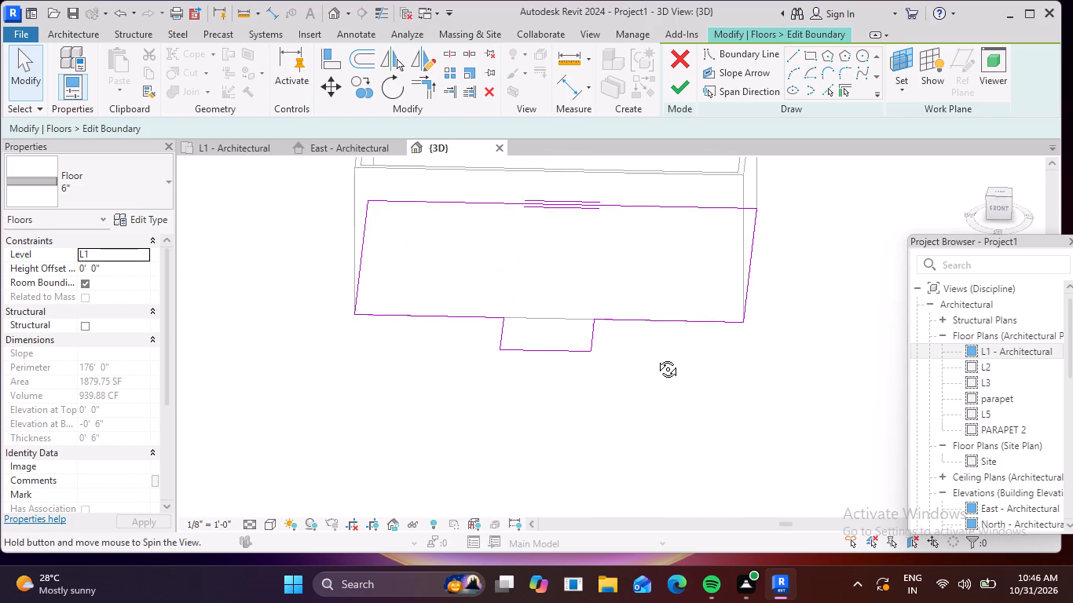
middle_click_drag(656, 357, 655, 382, "shift")
scroll(640, 372, "down", 2)
middle_click_drag(640, 372, 647, 394)
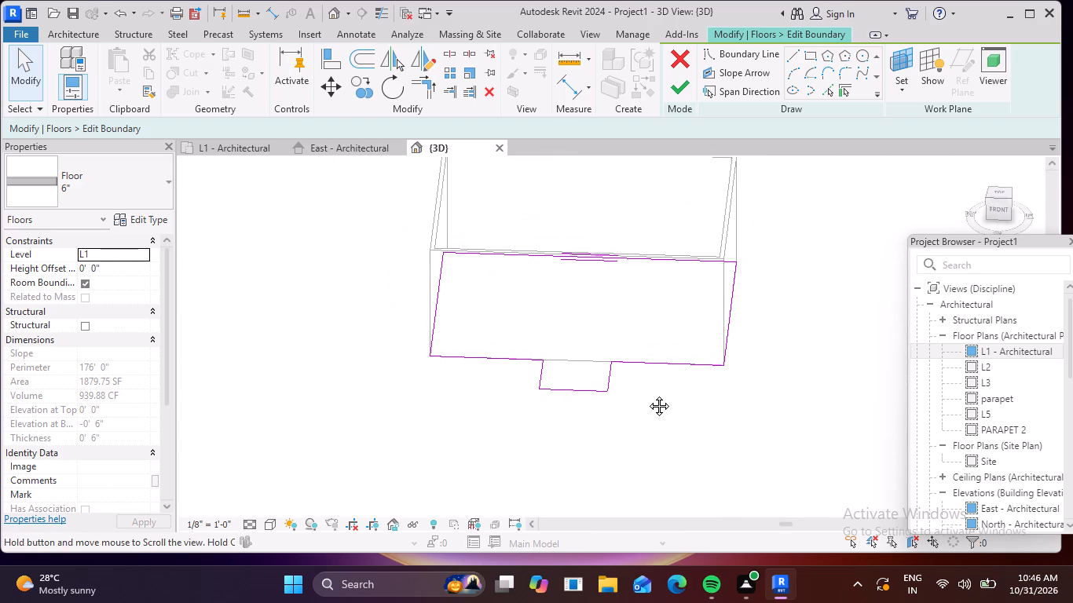
middle_click_drag(647, 394, 647, 400)
middle_click_drag(660, 375, 652, 474, "shift")
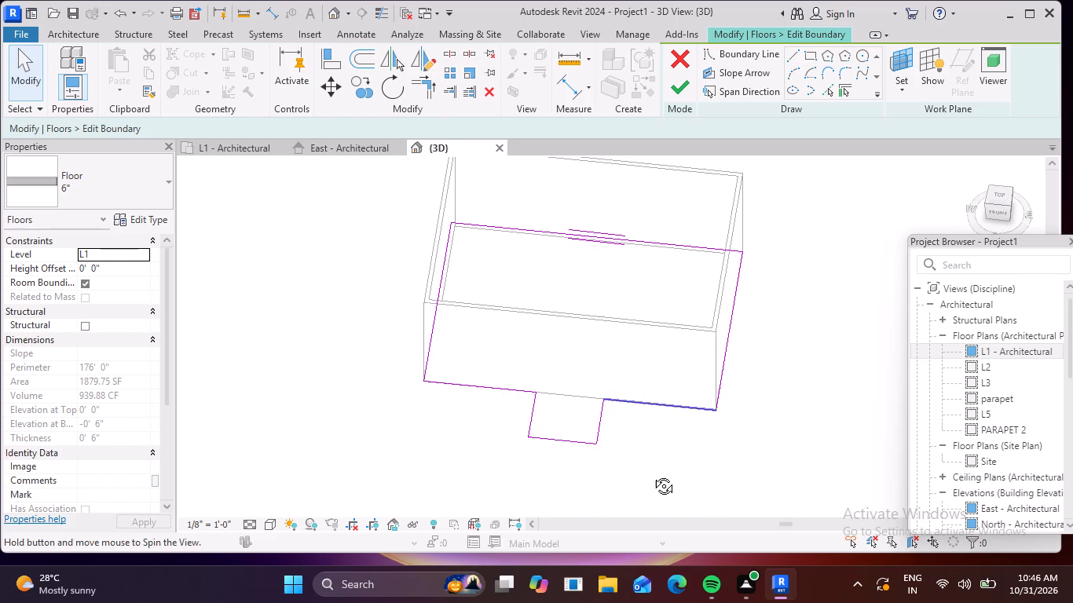
middle_click_drag(652, 474, 652, 476, "shift")
left_click(1005, 194)
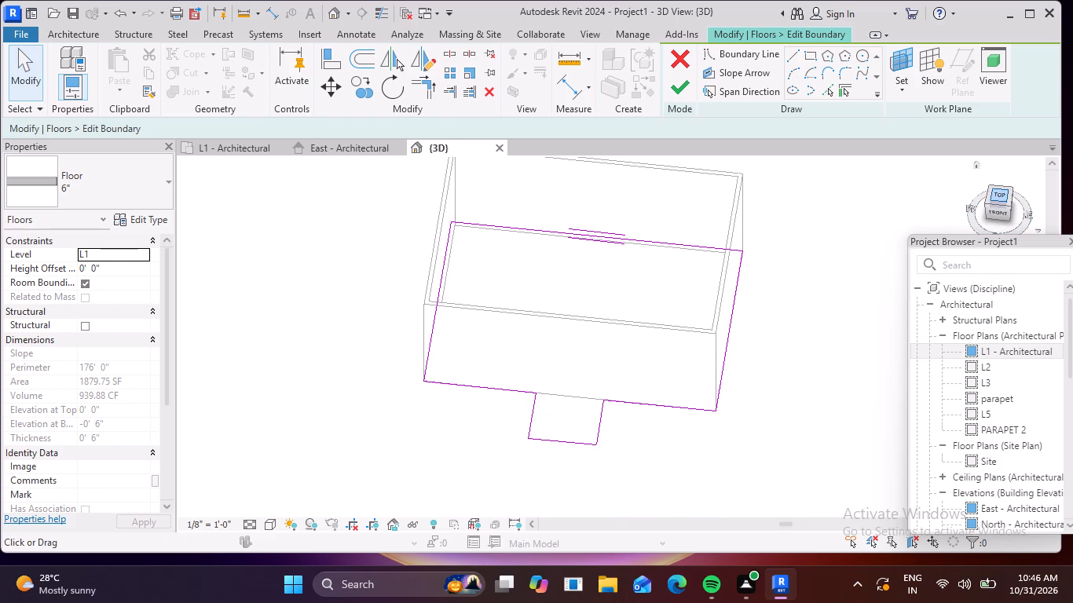
scroll(566, 305, "up", 6)
scroll(634, 360, "up", 3)
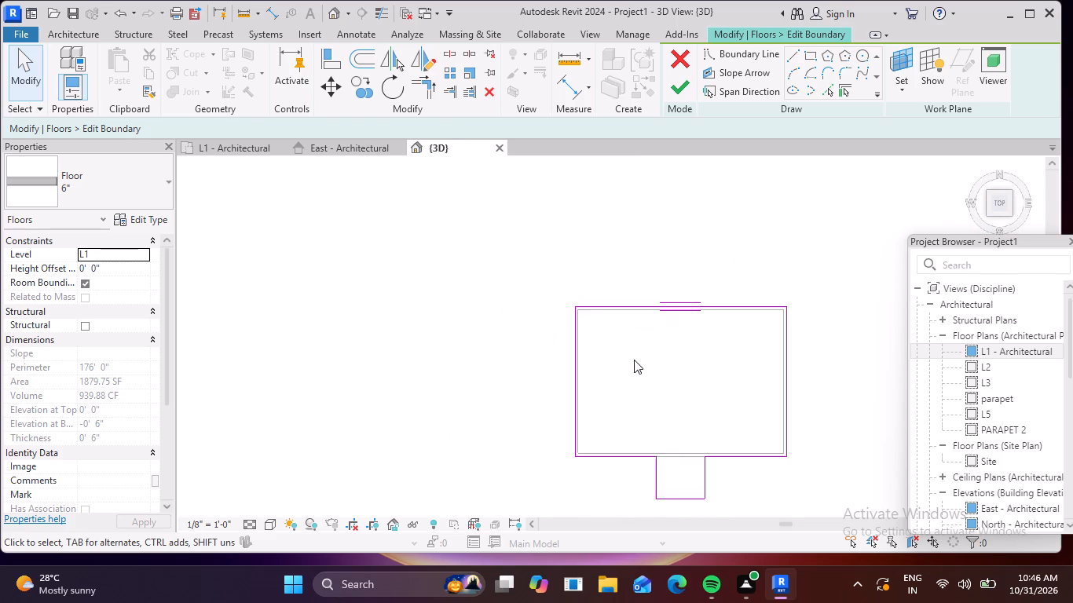
scroll(634, 360, "up", 3)
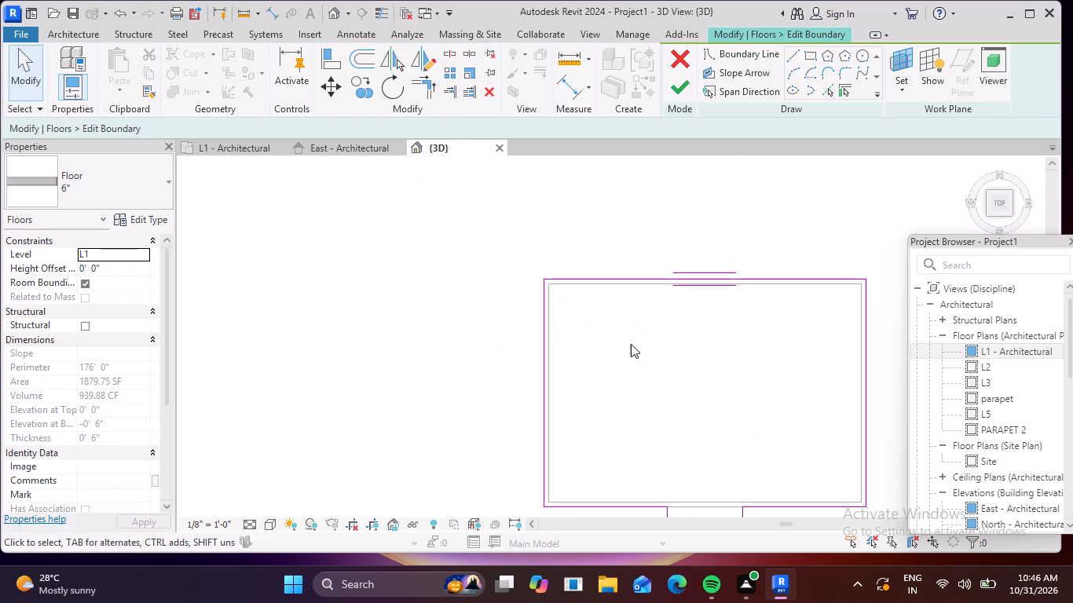
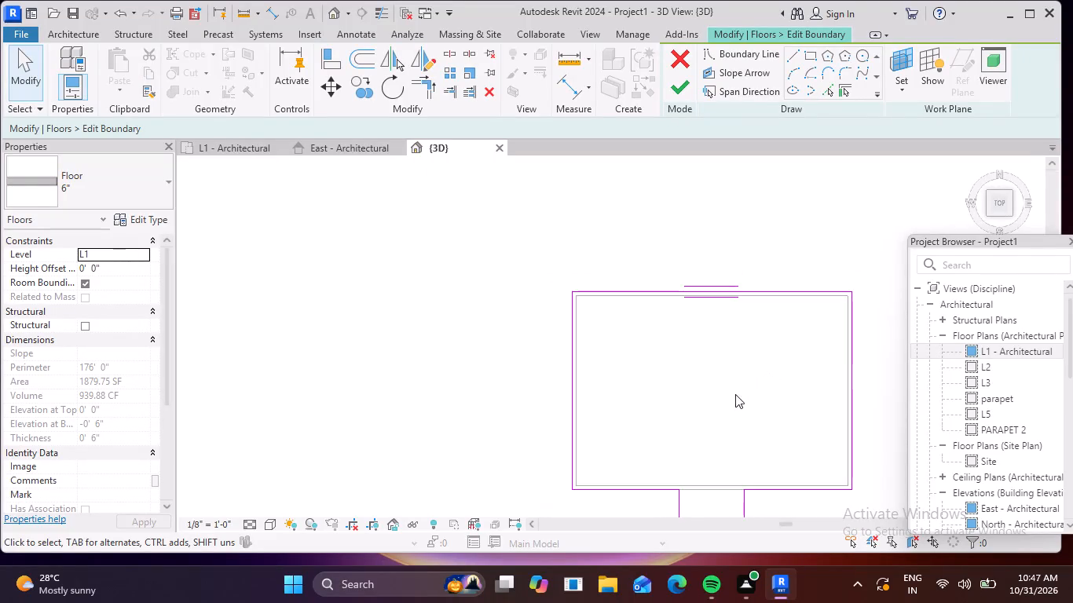
Inspect the floor boundary sketch from the top, front and tilted 3D angles, including the front extension's outer line.
middle_click_drag(709, 413, 583, 323)
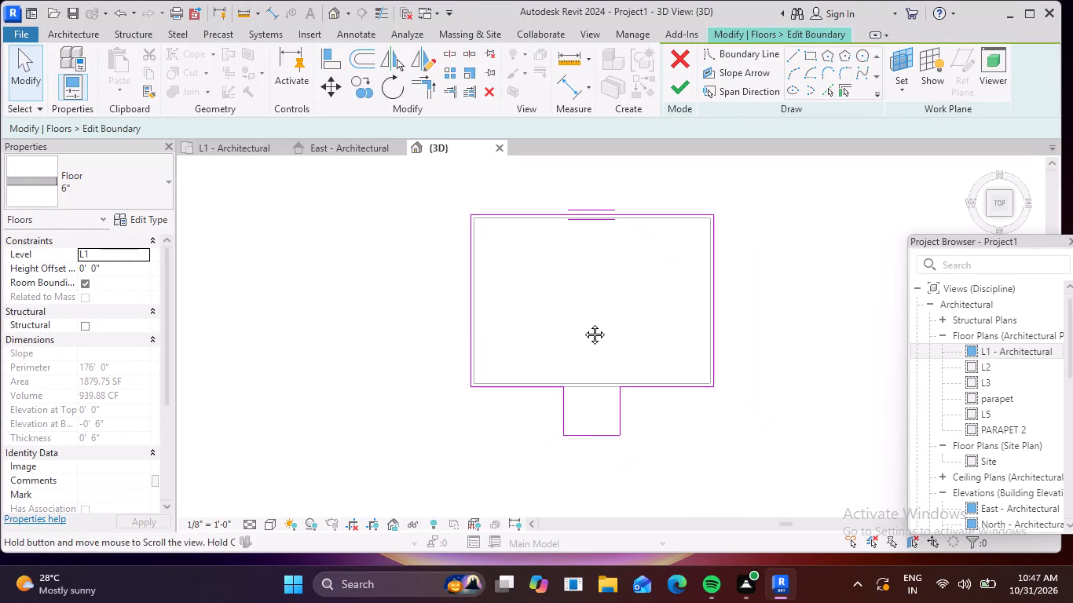
middle_click_drag(583, 323, 582, 322)
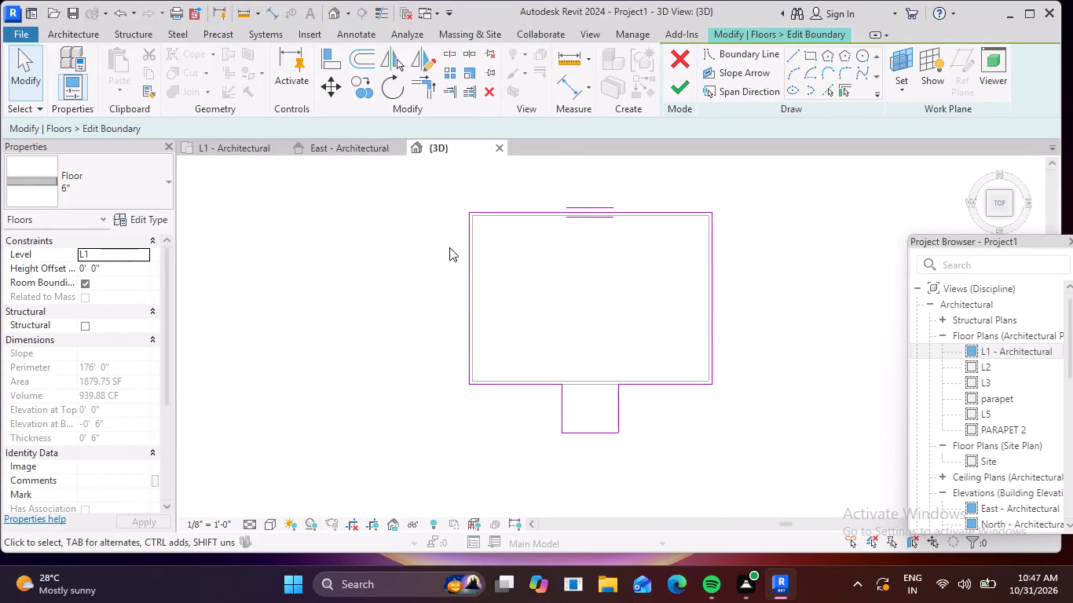
left_click(333, 11)
middle_click_drag(558, 265, 558, 265, "shift")
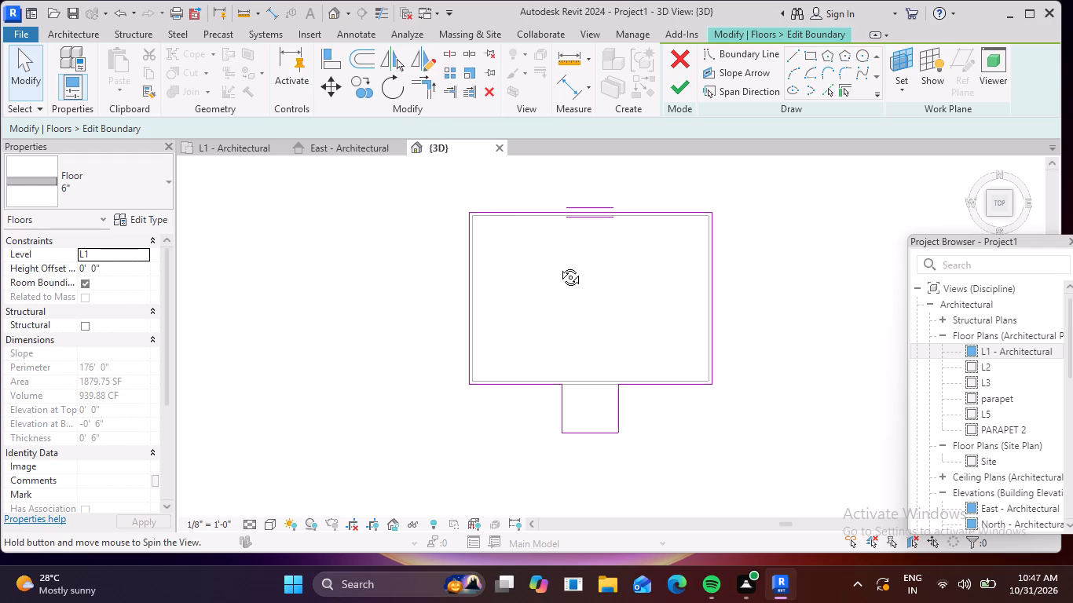
middle_click_drag(558, 265, 573, 153, "shift")
middle_click_drag(606, 339, 613, 140, "shift")
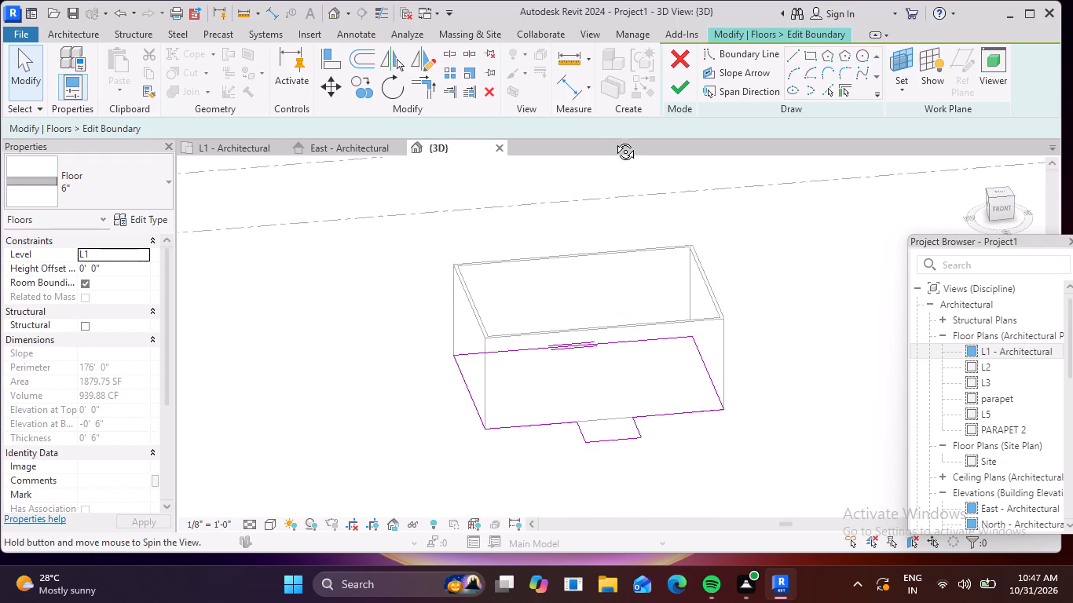
middle_click_drag(613, 140, 618, 133, "shift")
middle_click_drag(644, 245, 619, 155, "shift")
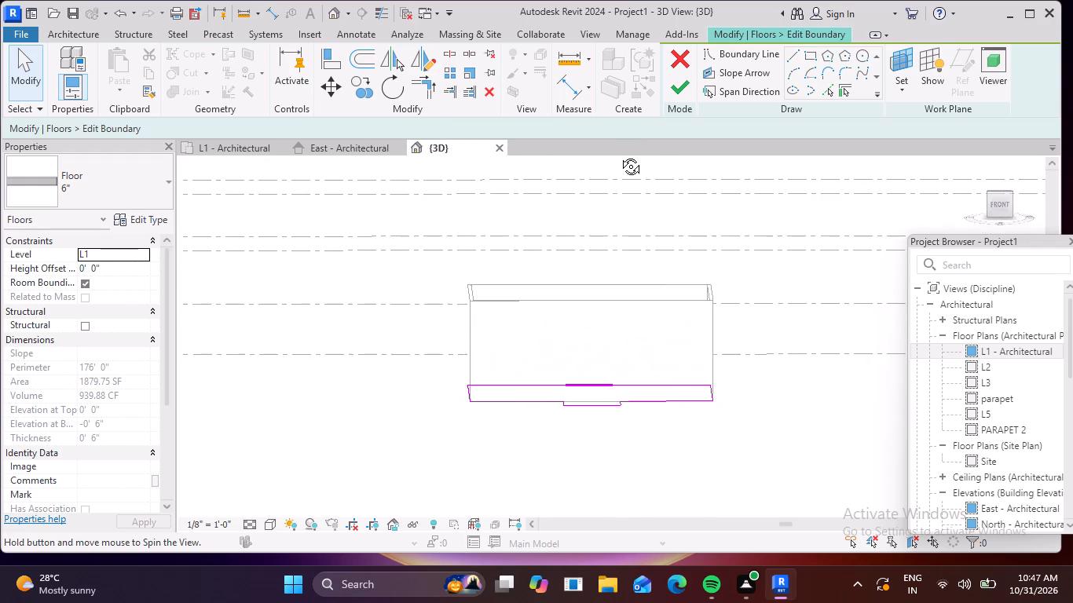
middle_click_drag(619, 155, 629, 180, "shift")
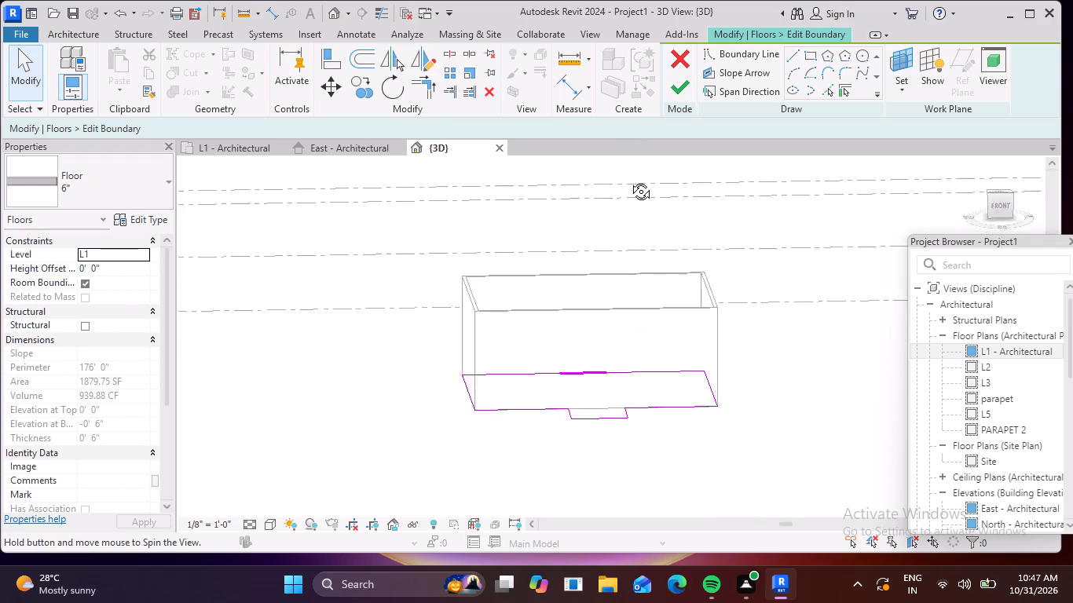
middle_click_drag(629, 180, 634, 178, "shift")
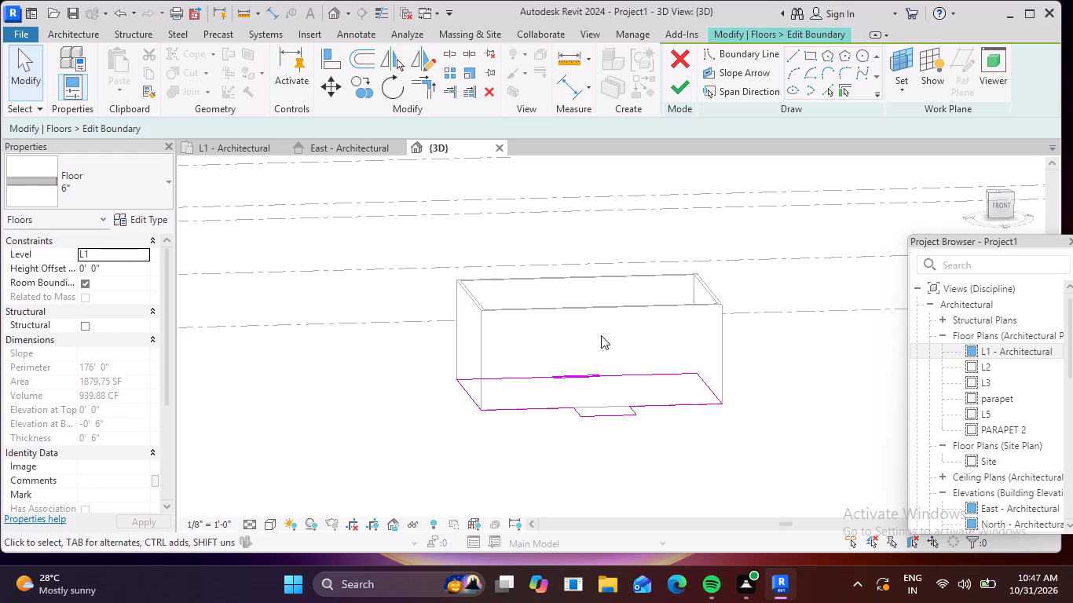
left_click(608, 415)
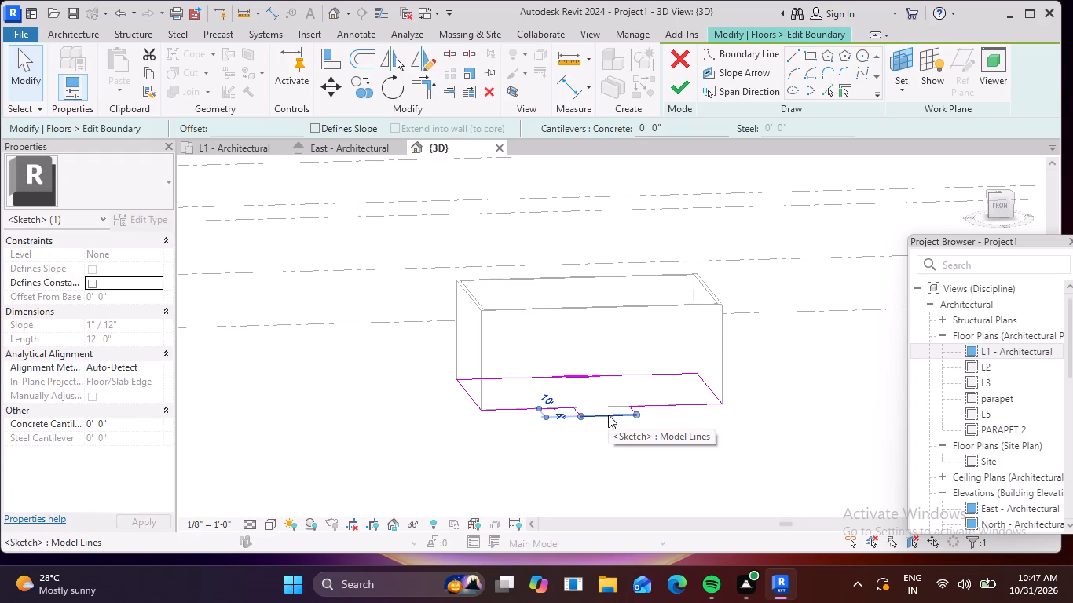
key("Escape")
scroll(600, 368, "down", 2)
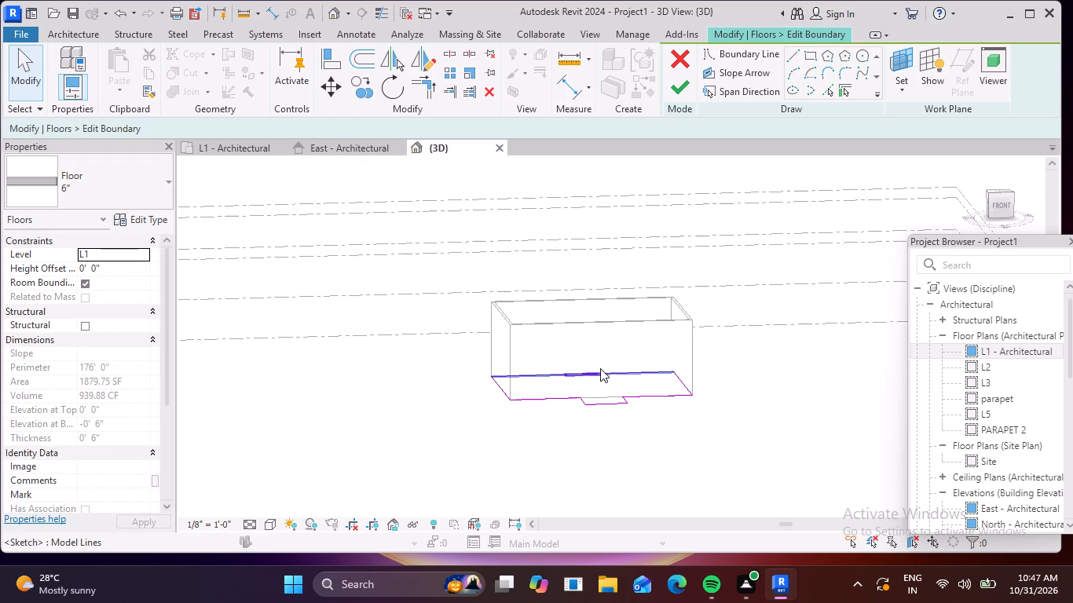
middle_click_drag(613, 330, 605, 409, "shift")
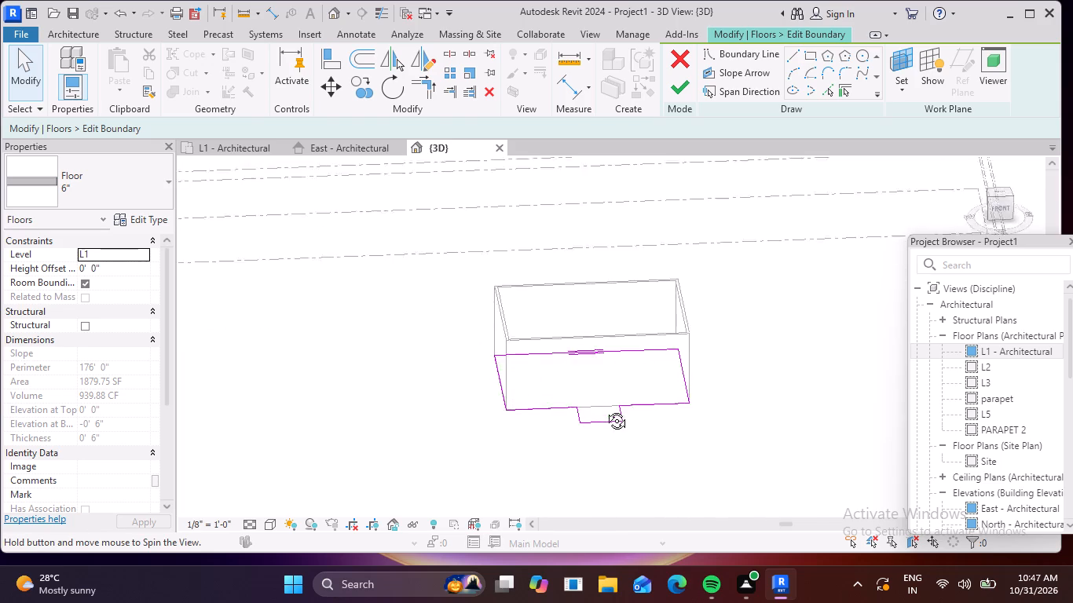
middle_click_drag(605, 409, 609, 540, "shift")
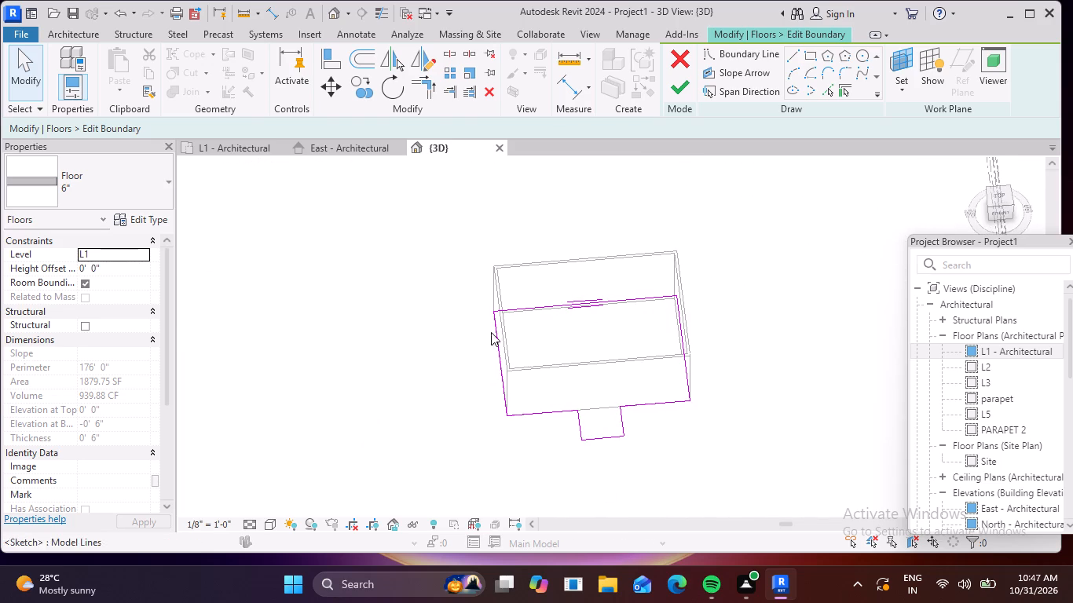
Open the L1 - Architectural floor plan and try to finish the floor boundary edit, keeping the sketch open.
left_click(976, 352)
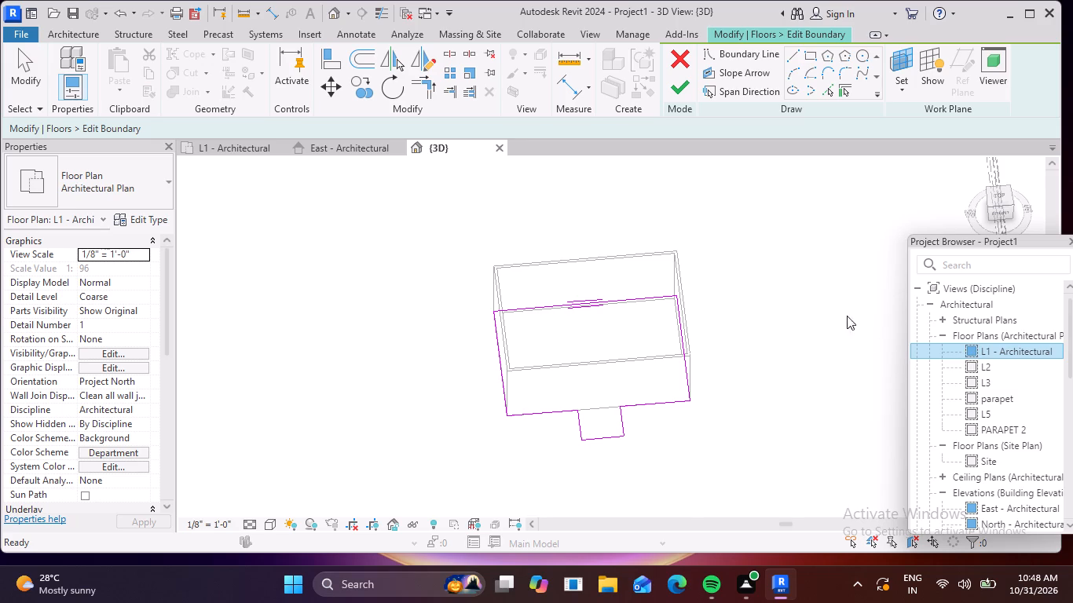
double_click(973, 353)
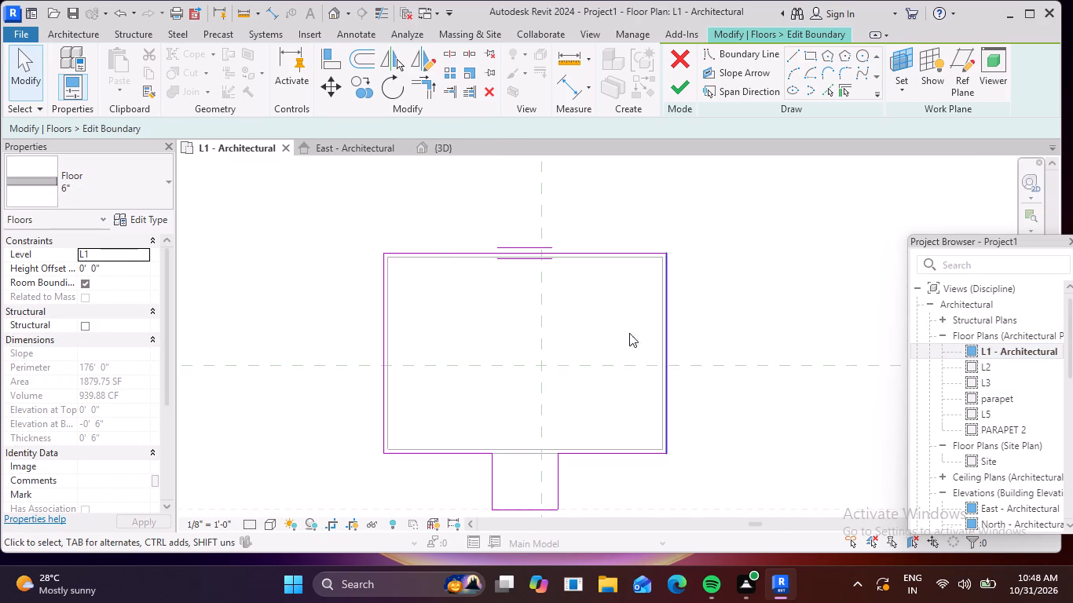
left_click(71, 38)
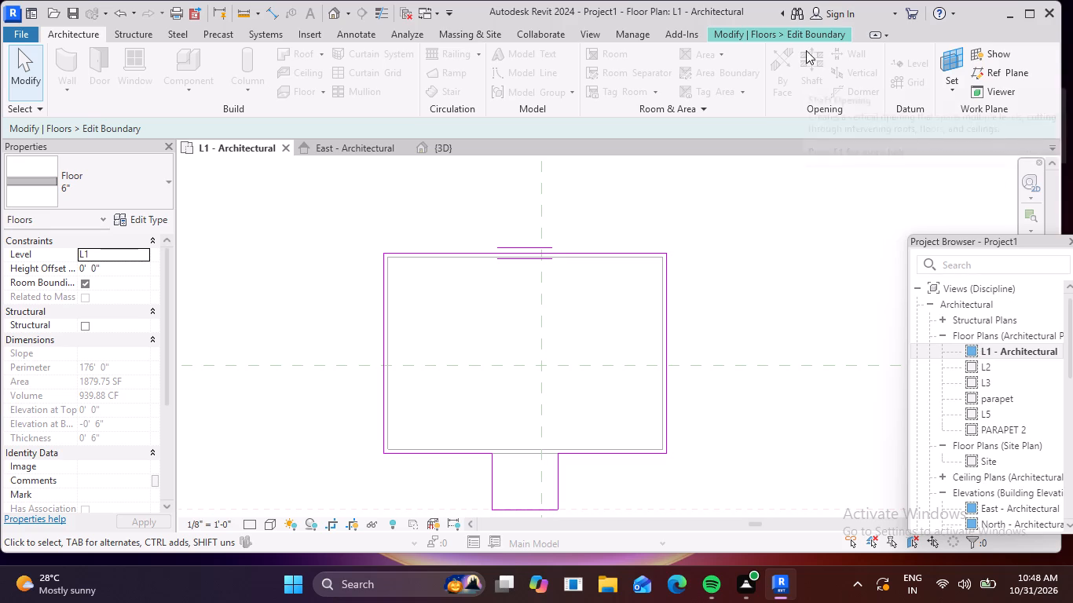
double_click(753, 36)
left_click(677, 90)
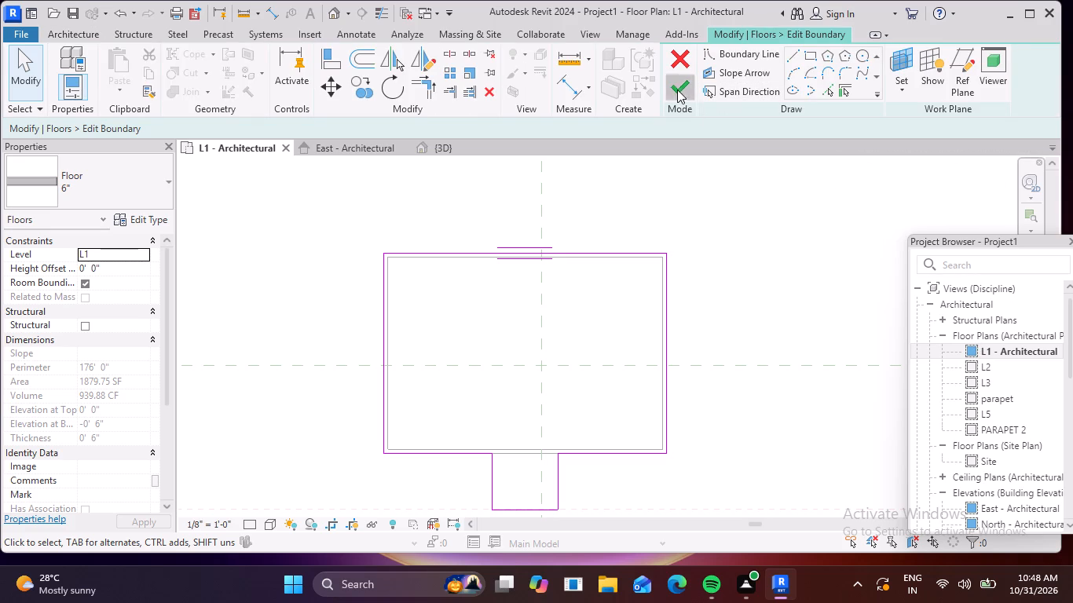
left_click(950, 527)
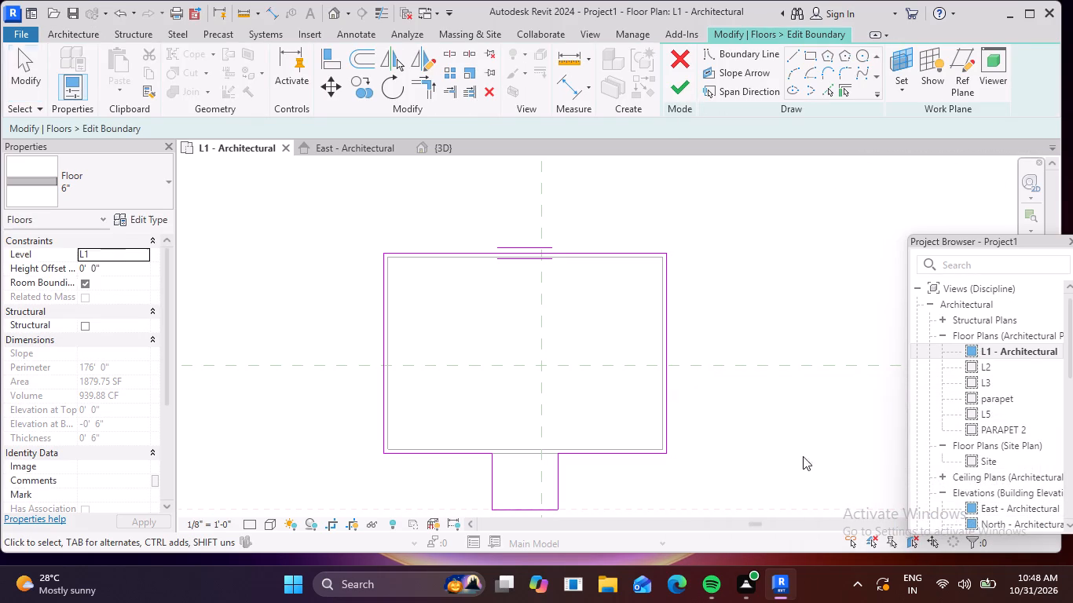
Examine the front extension in plan and the whole boundary sketch in 3D, ending in the L1 - Architectural plan.
middle_click_drag(741, 399, 719, 294, "shift")
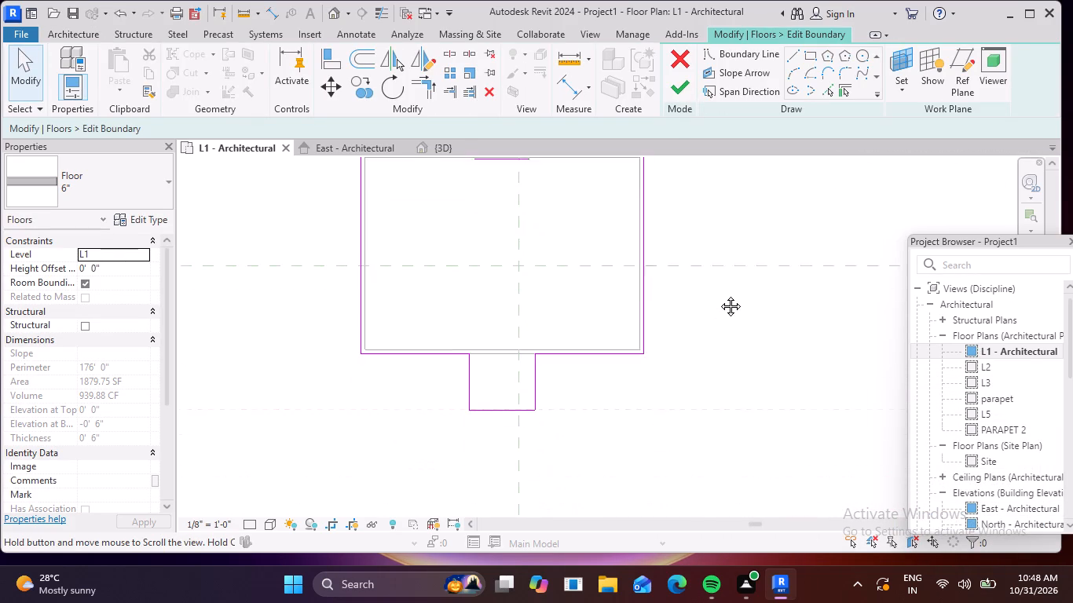
middle_click_drag(719, 294, 719, 287, "shift")
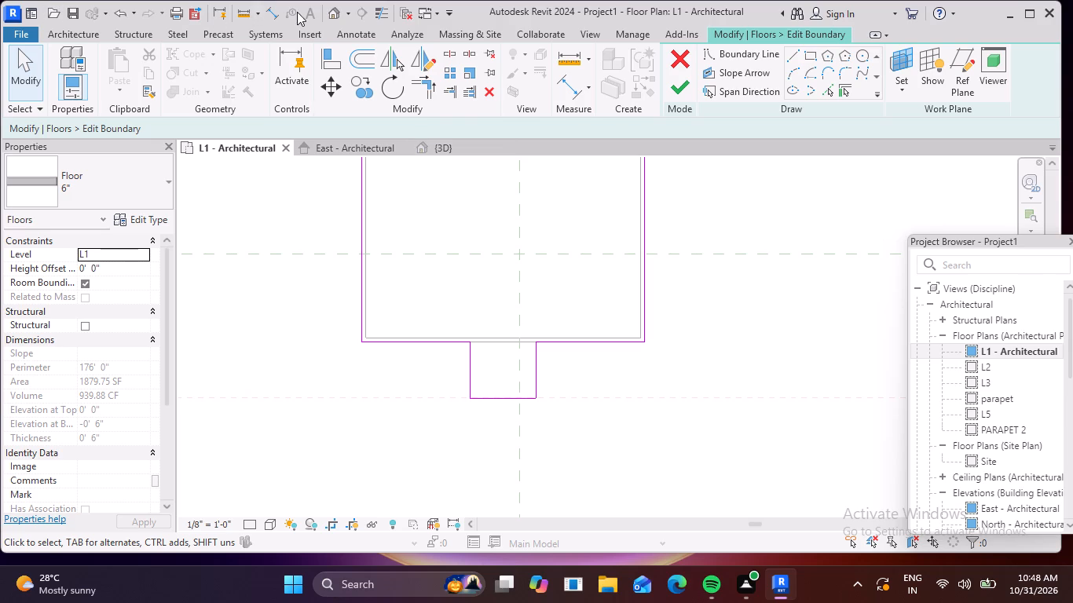
left_click(335, 9)
middle_click_drag(742, 382, 723, 312, "shift")
scroll(739, 385, "down", 1, "shift")
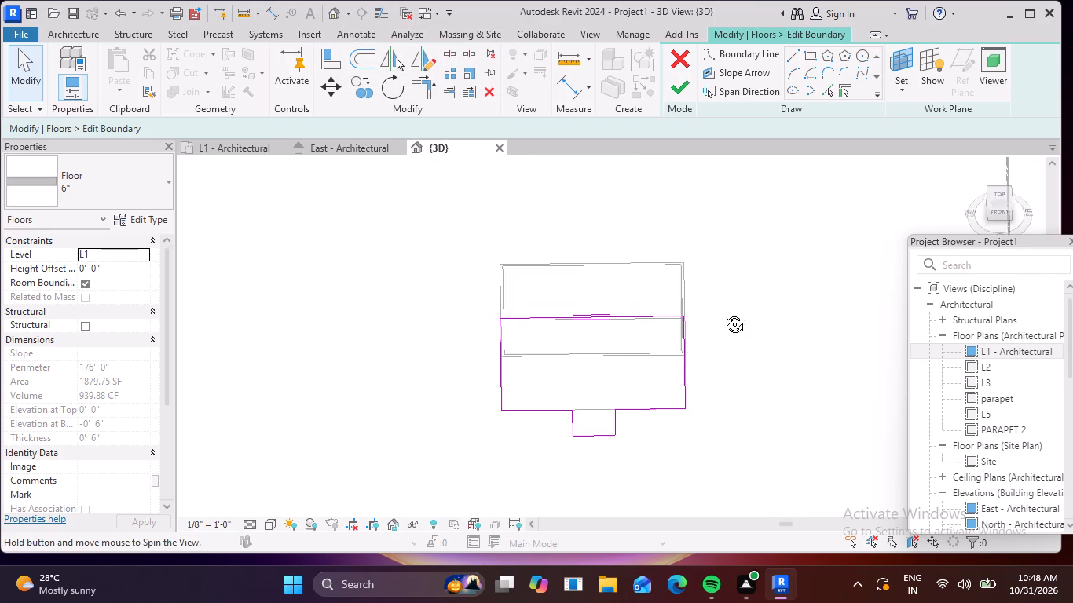
middle_click_drag(723, 312, 701, 396, "shift")
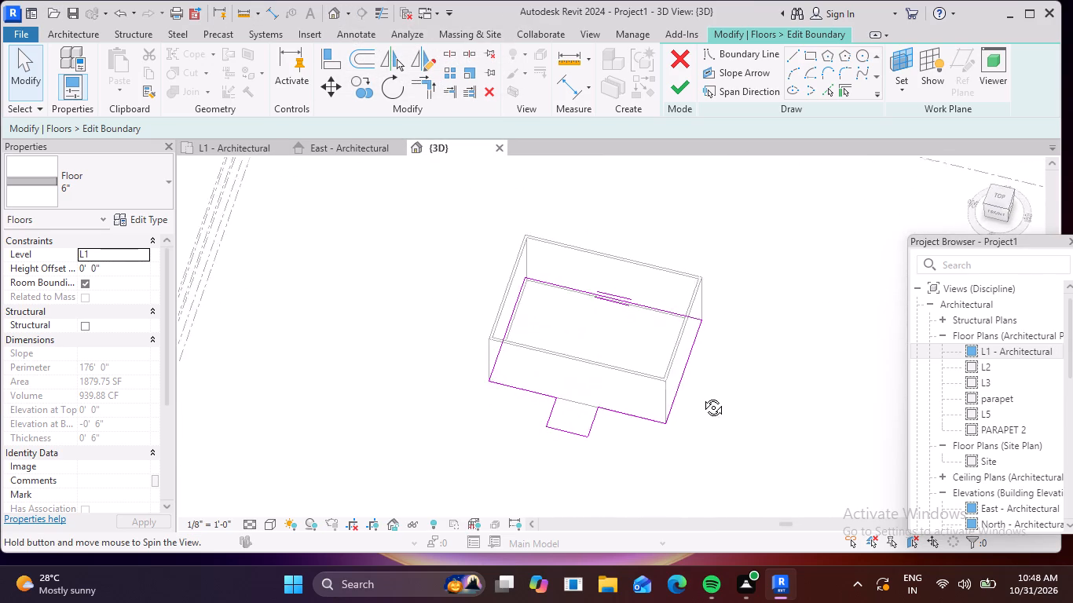
middle_click_drag(701, 396, 709, 410, "shift")
scroll(709, 410, "up", 1, "shift")
double_click(979, 349)
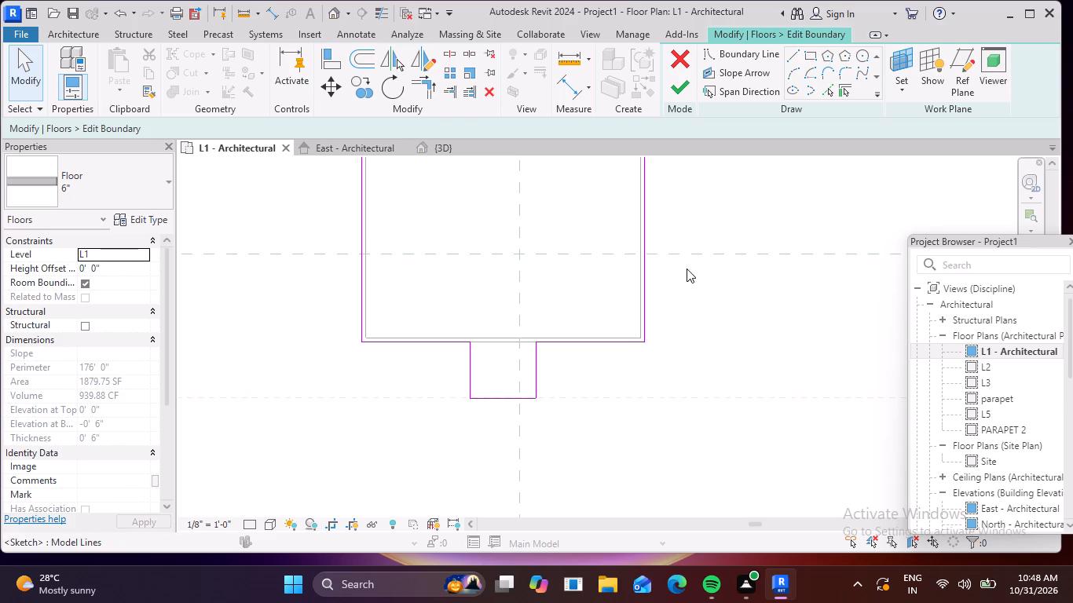
middle_click_drag(681, 259, 705, 348)
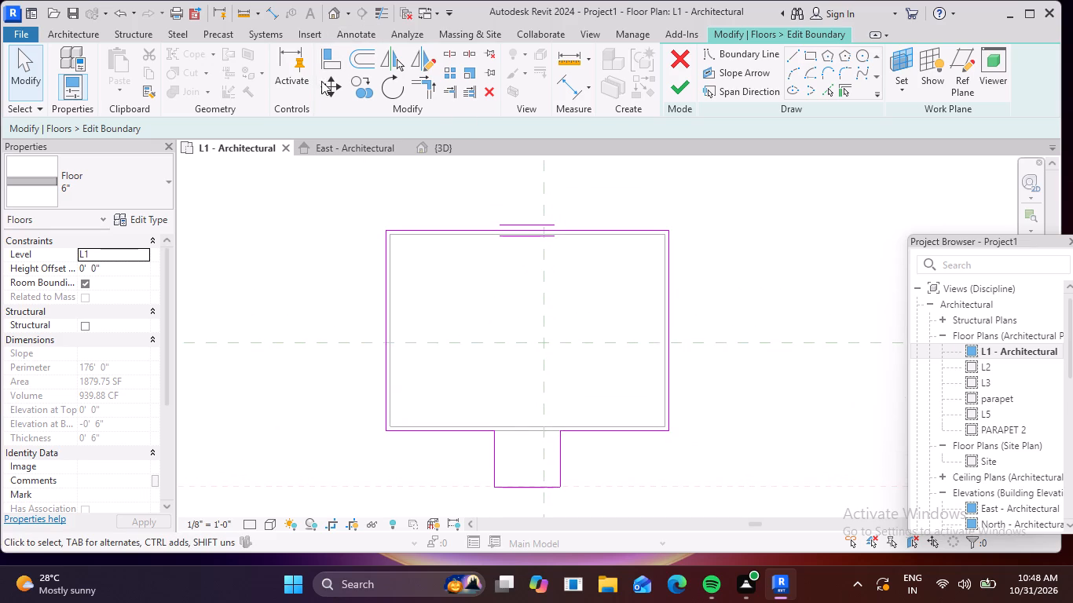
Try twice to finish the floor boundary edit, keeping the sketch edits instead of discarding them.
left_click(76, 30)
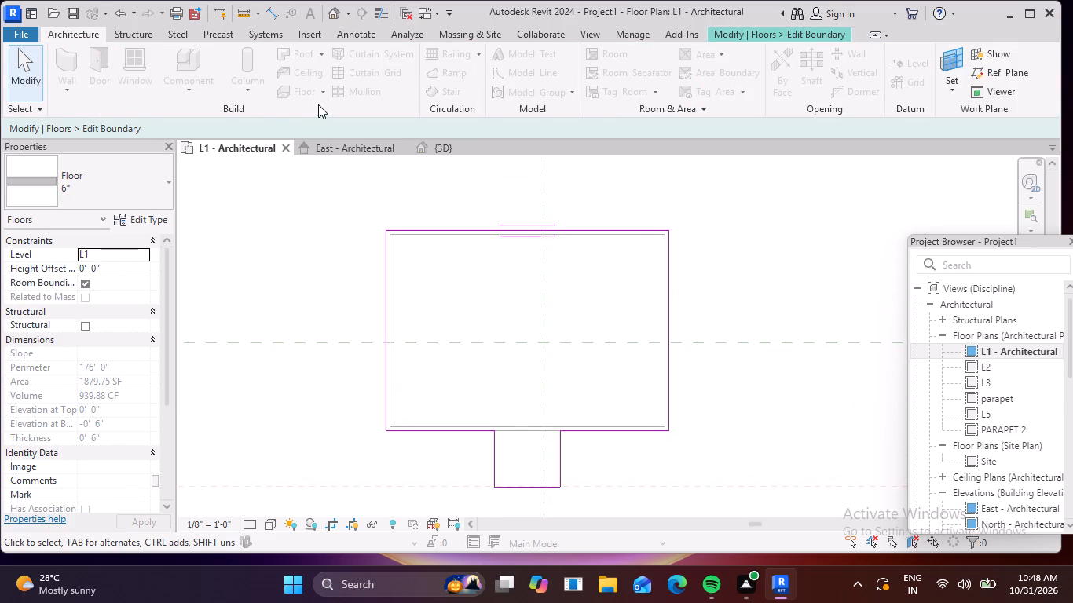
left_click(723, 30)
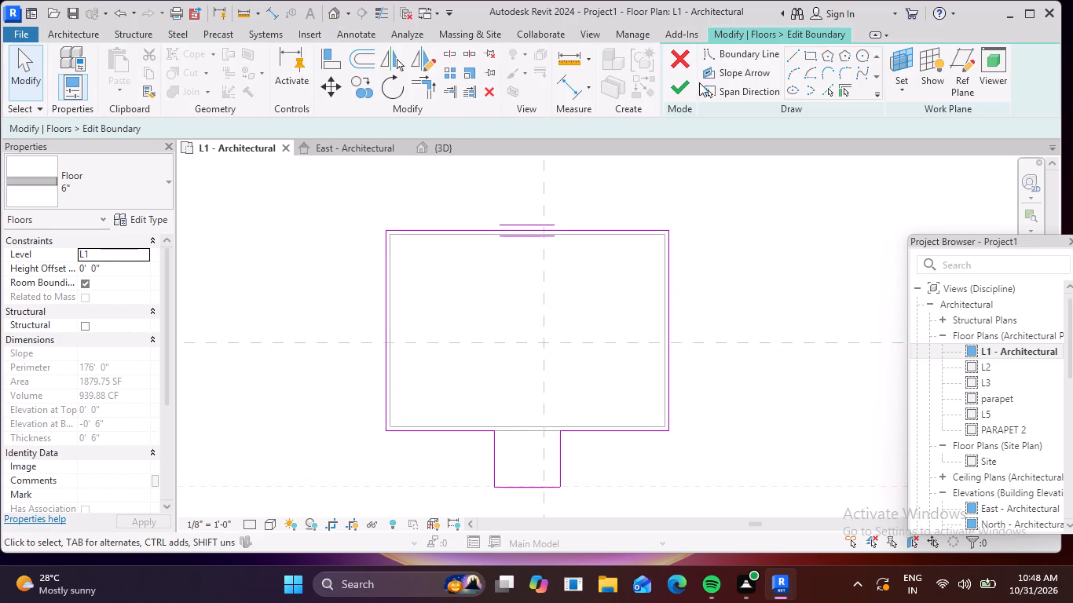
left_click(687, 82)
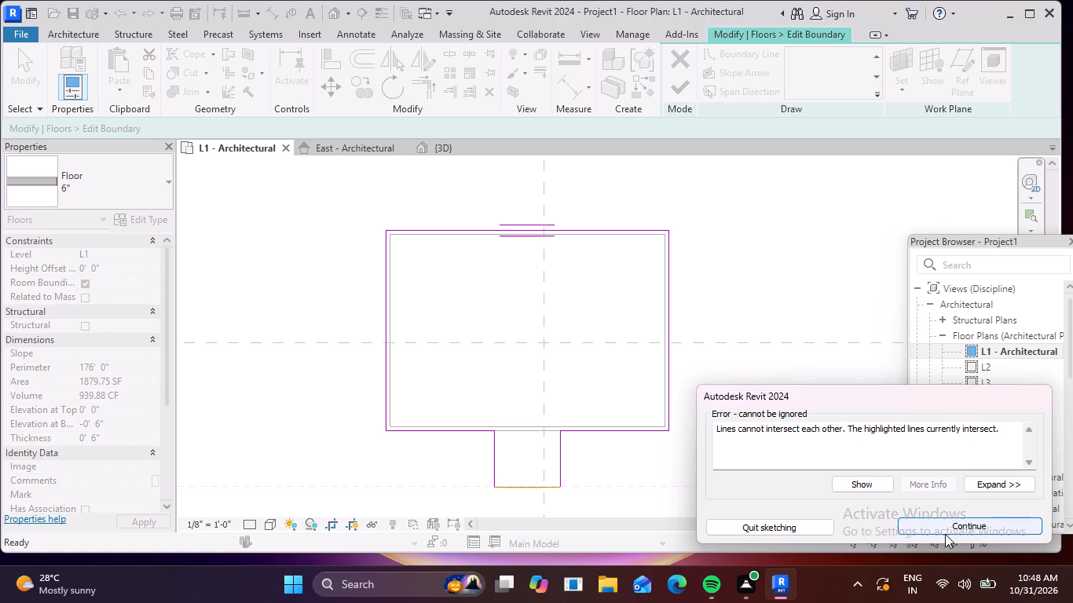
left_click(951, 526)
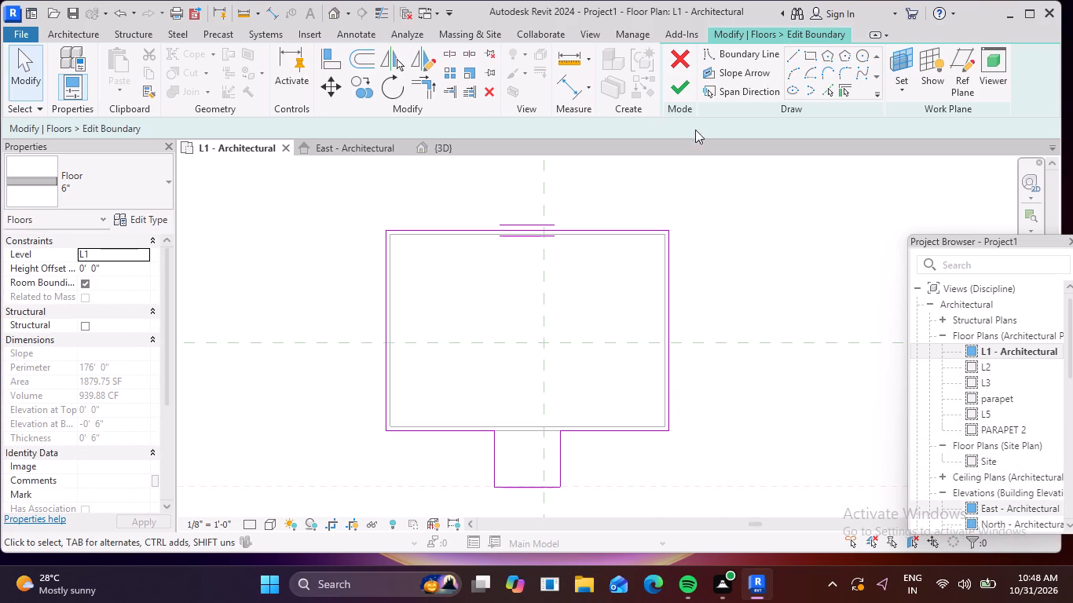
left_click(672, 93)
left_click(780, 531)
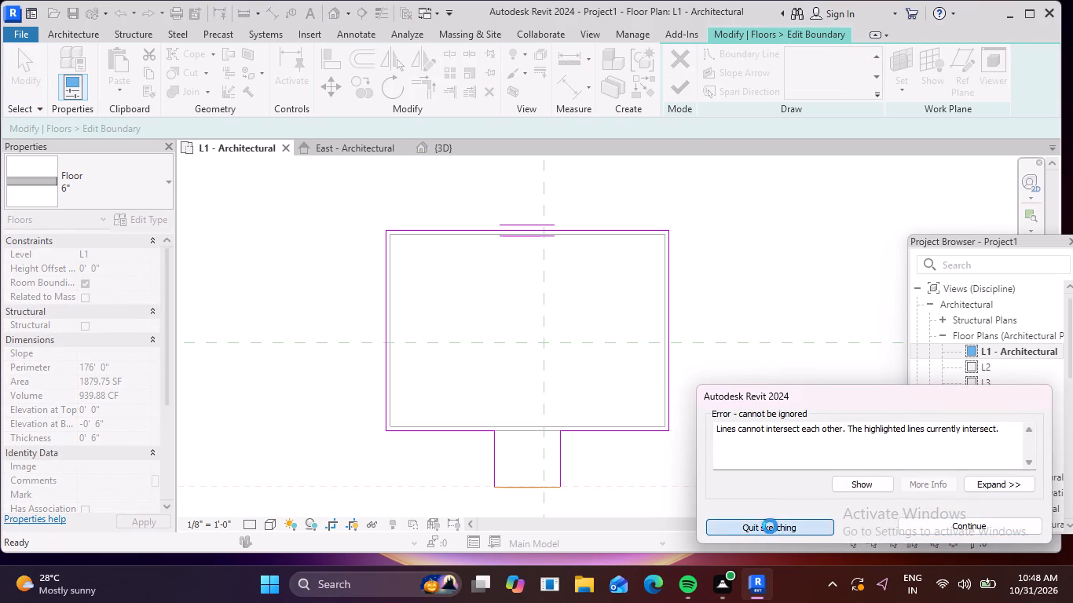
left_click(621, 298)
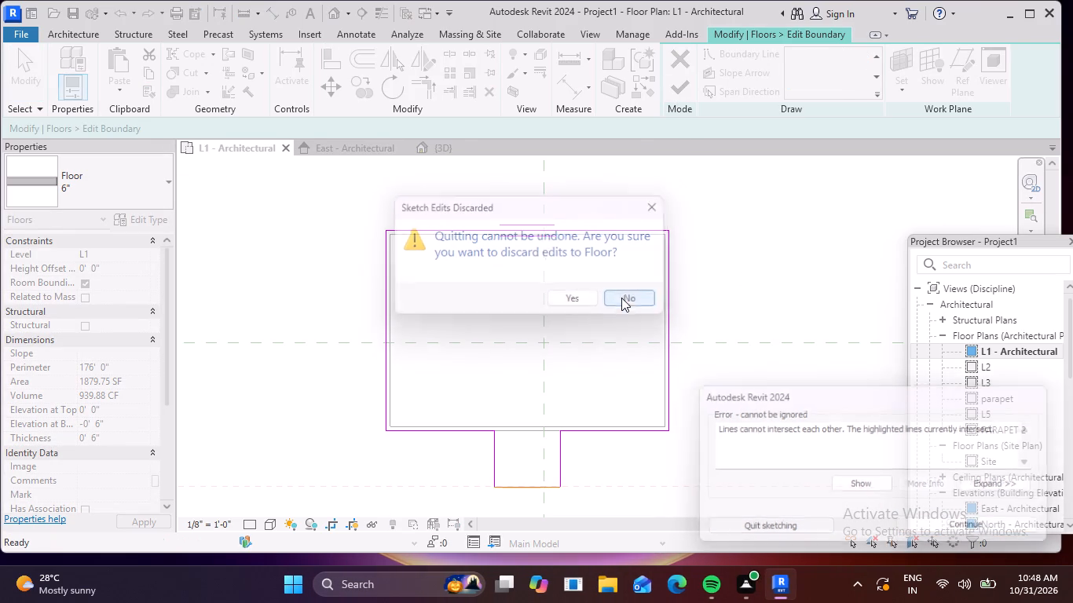
Retry finishing the floor boundary edit and examine the front extension's outer line and both outer corners, keeping the sketch open.
left_click(682, 84)
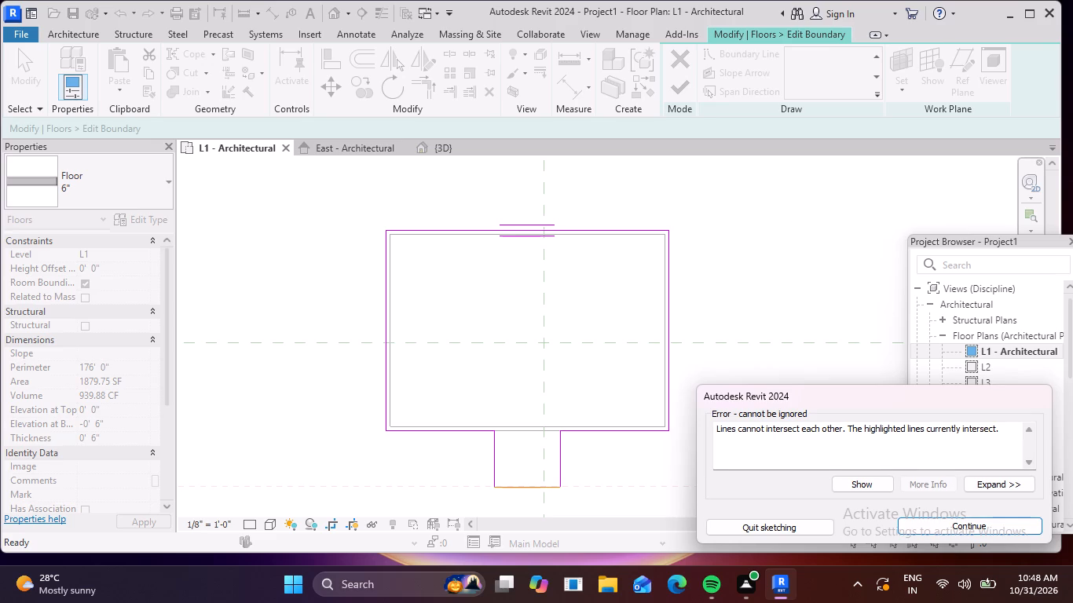
scroll(579, 475, "up", 9)
middle_click_drag(611, 435, 701, 288)
scroll(583, 365, "up", 14)
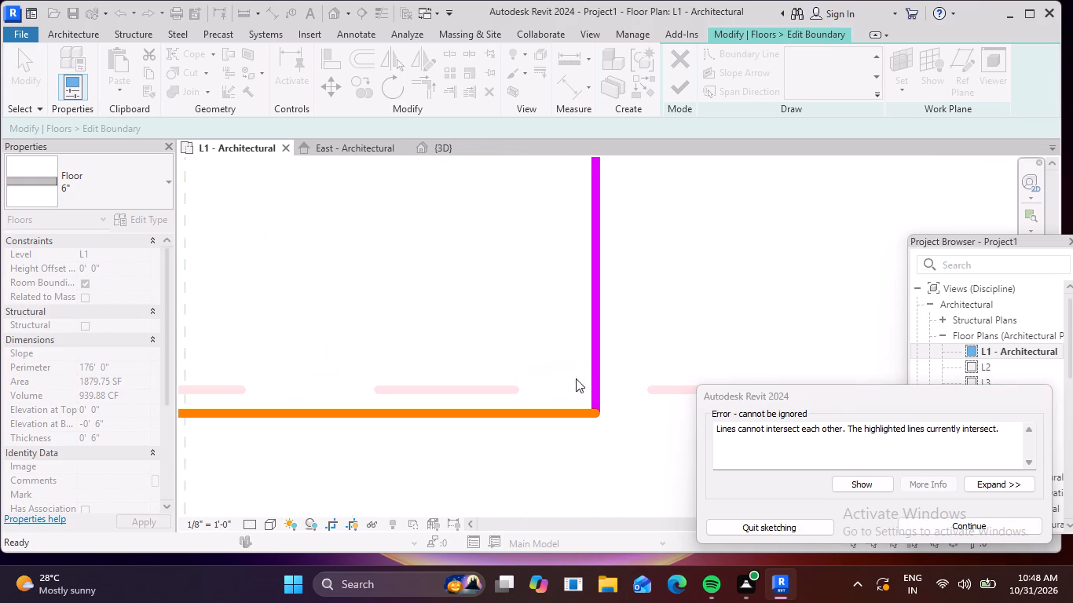
scroll(606, 392, "down", 8)
scroll(515, 409, "down", 6)
scroll(310, 408, "up", 7)
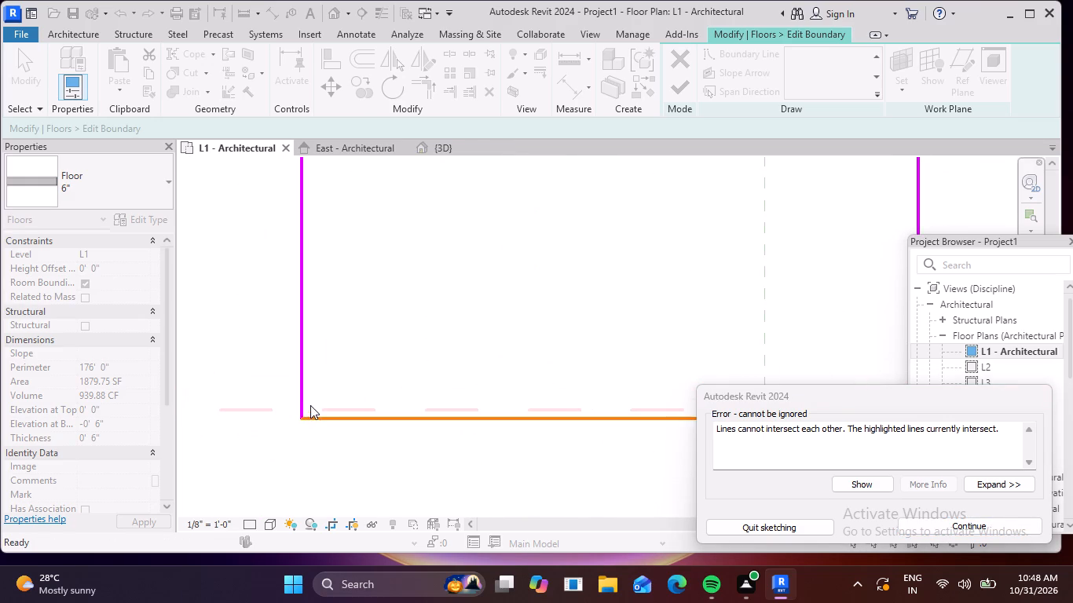
scroll(283, 423, "up", 15)
scroll(331, 401, "down", 9)
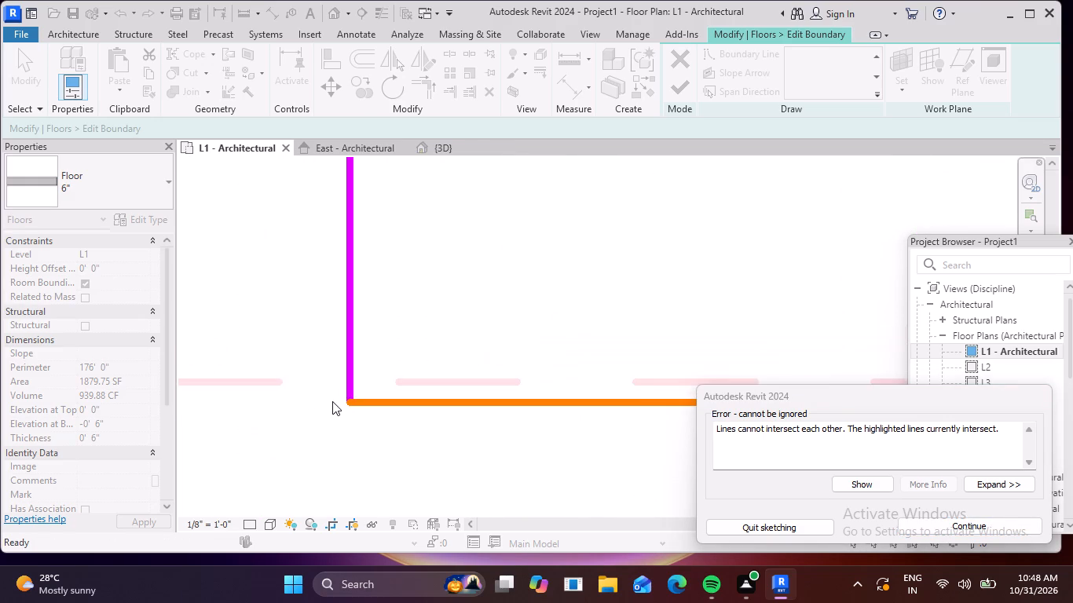
scroll(332, 401, "down", 17)
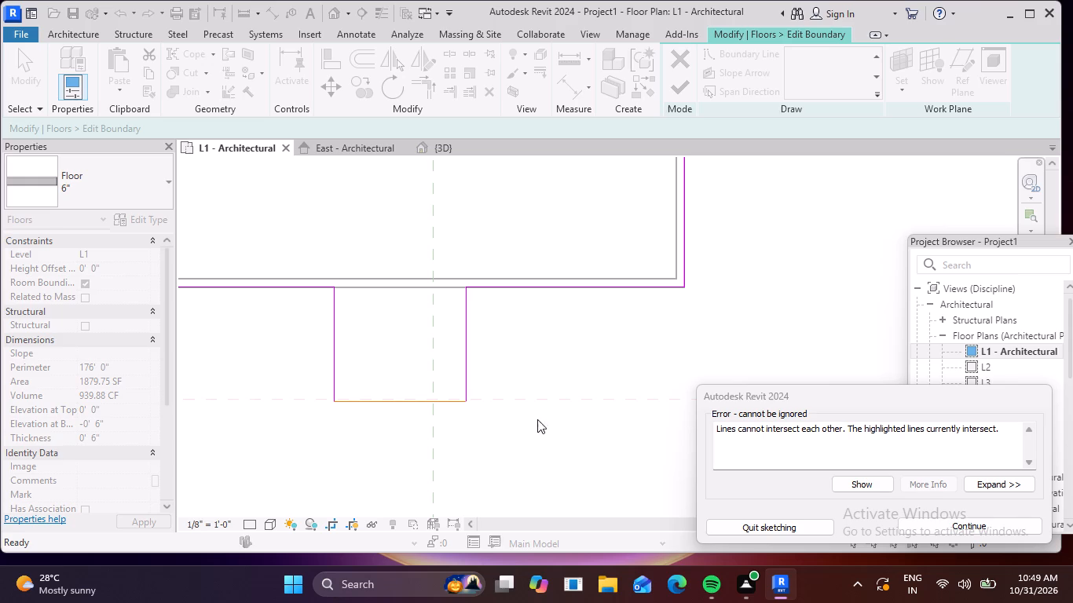
scroll(437, 402, "up", 5)
left_click(445, 395)
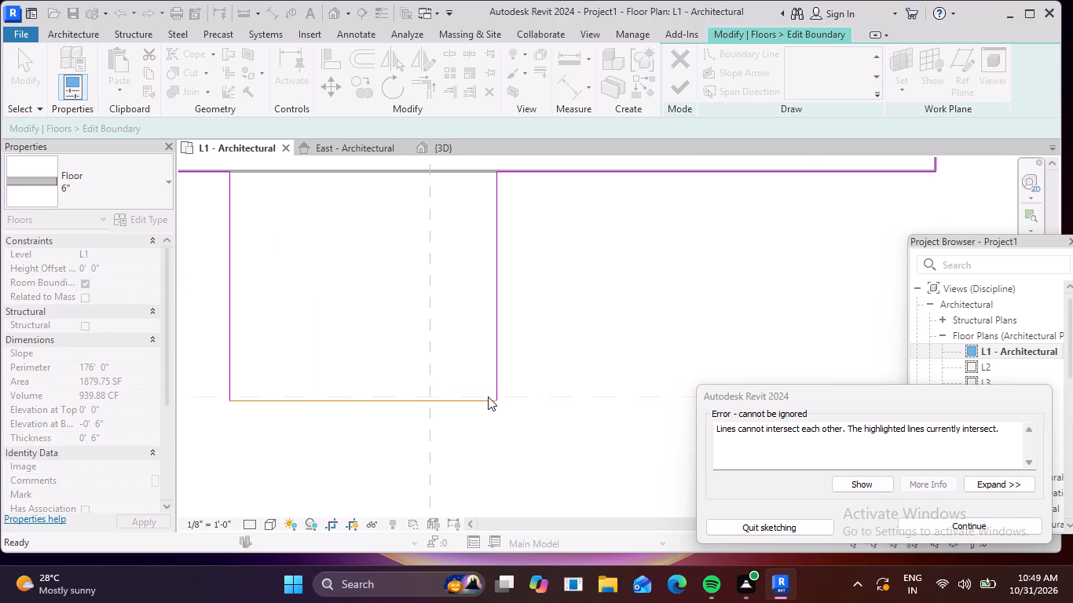
left_click(491, 397)
left_click(969, 521)
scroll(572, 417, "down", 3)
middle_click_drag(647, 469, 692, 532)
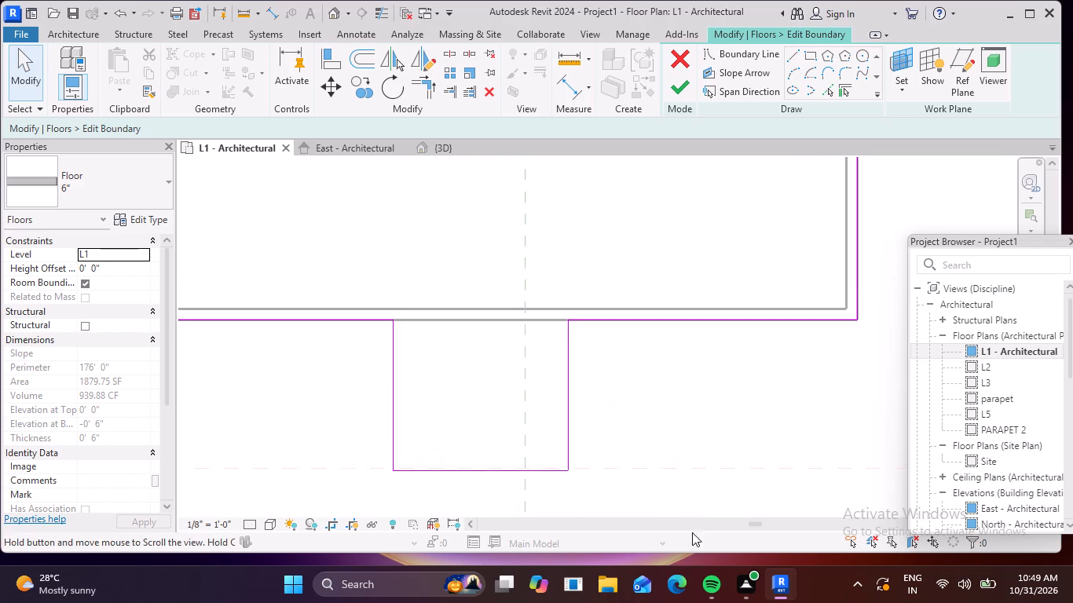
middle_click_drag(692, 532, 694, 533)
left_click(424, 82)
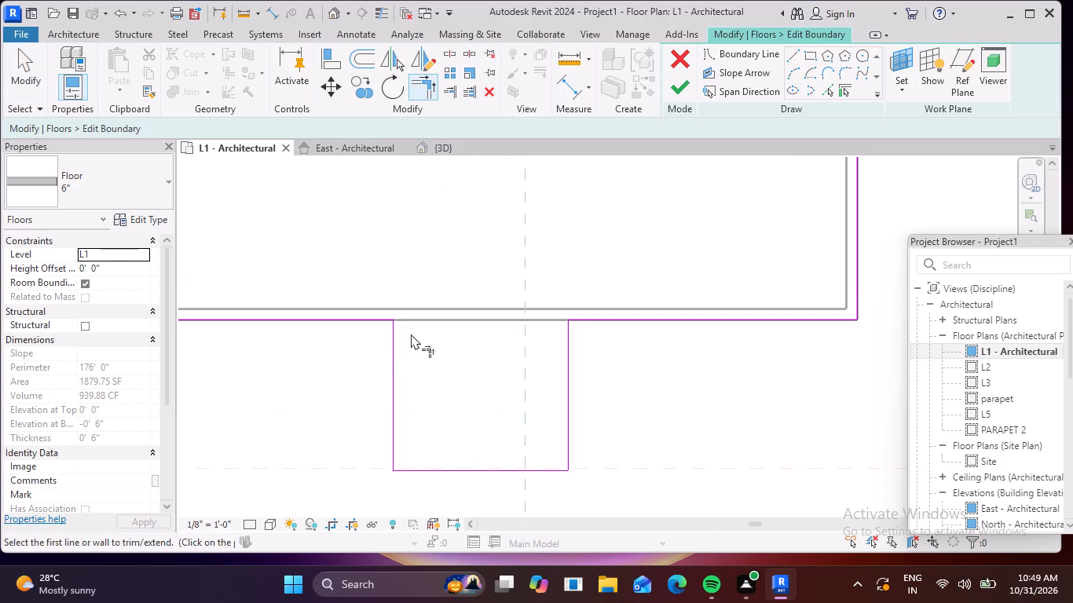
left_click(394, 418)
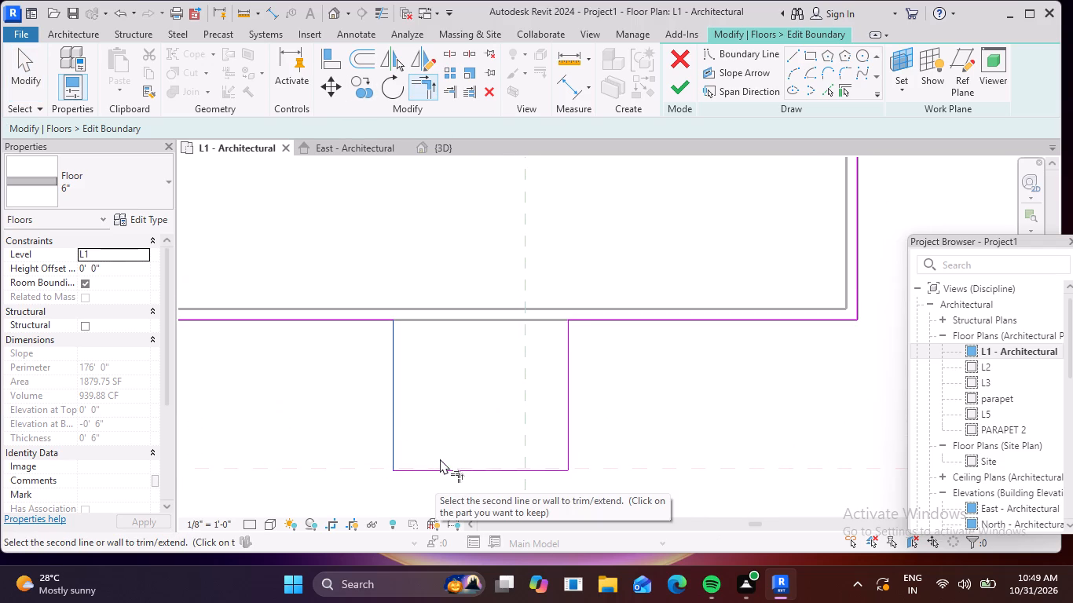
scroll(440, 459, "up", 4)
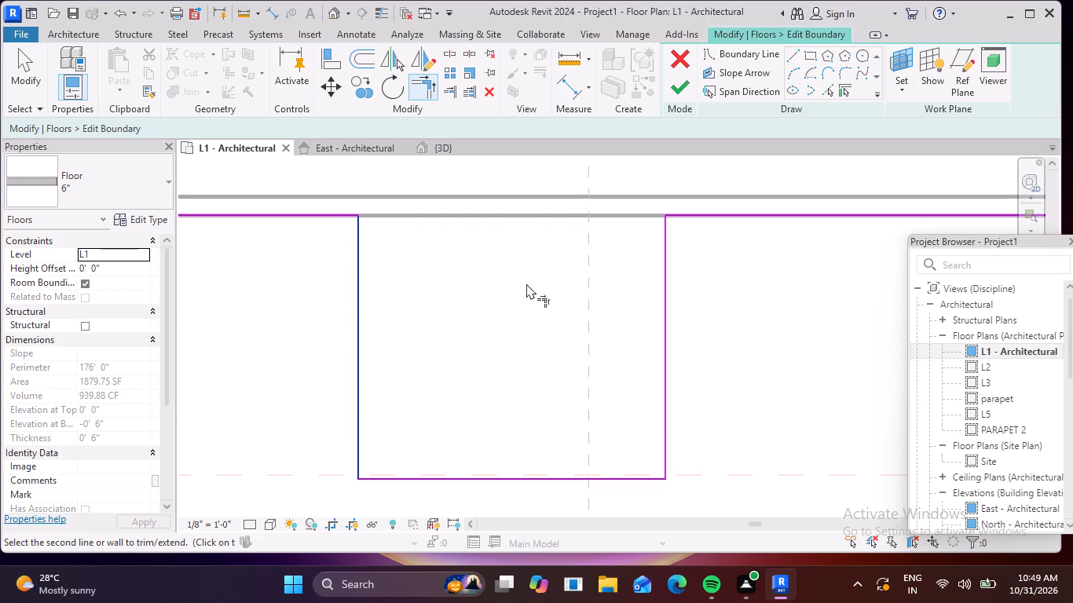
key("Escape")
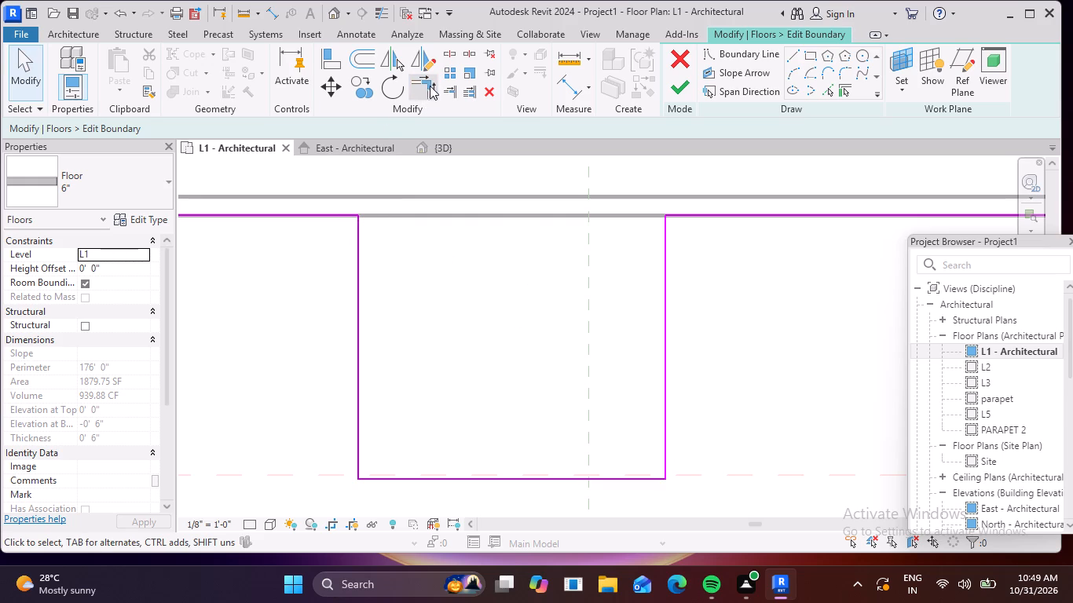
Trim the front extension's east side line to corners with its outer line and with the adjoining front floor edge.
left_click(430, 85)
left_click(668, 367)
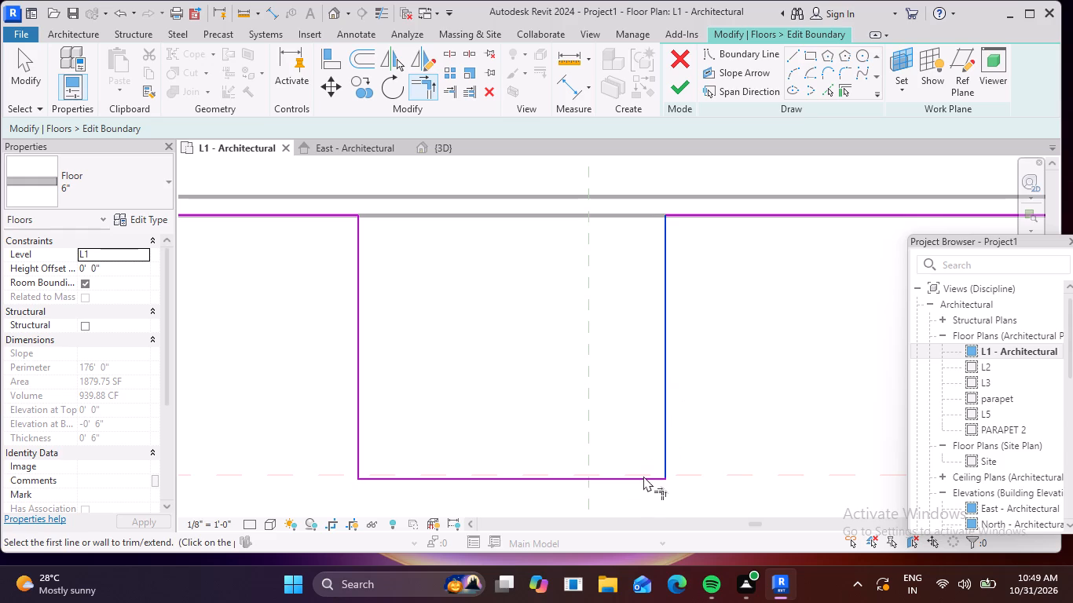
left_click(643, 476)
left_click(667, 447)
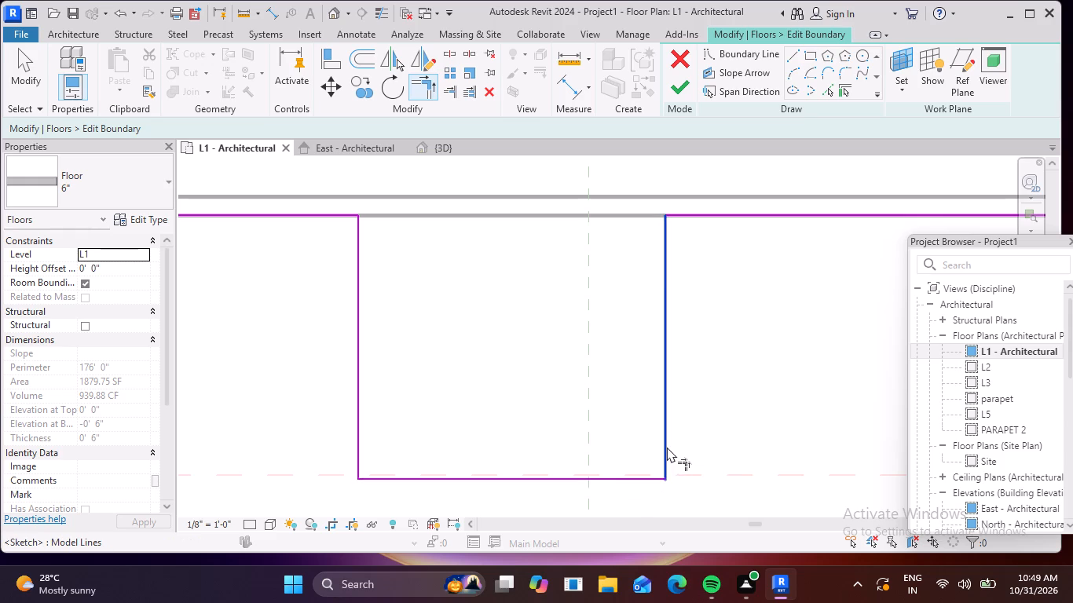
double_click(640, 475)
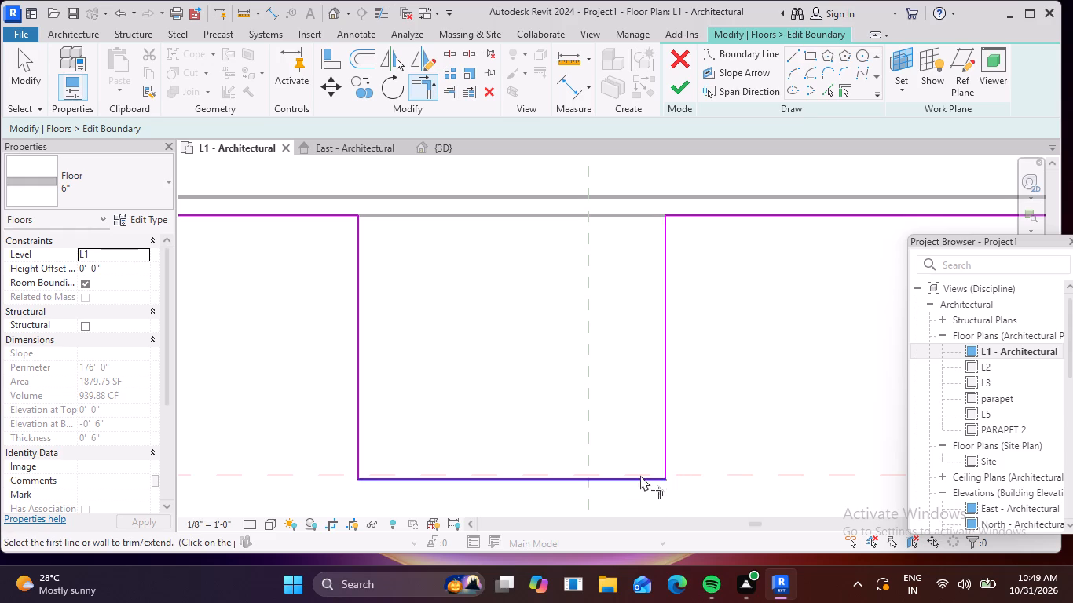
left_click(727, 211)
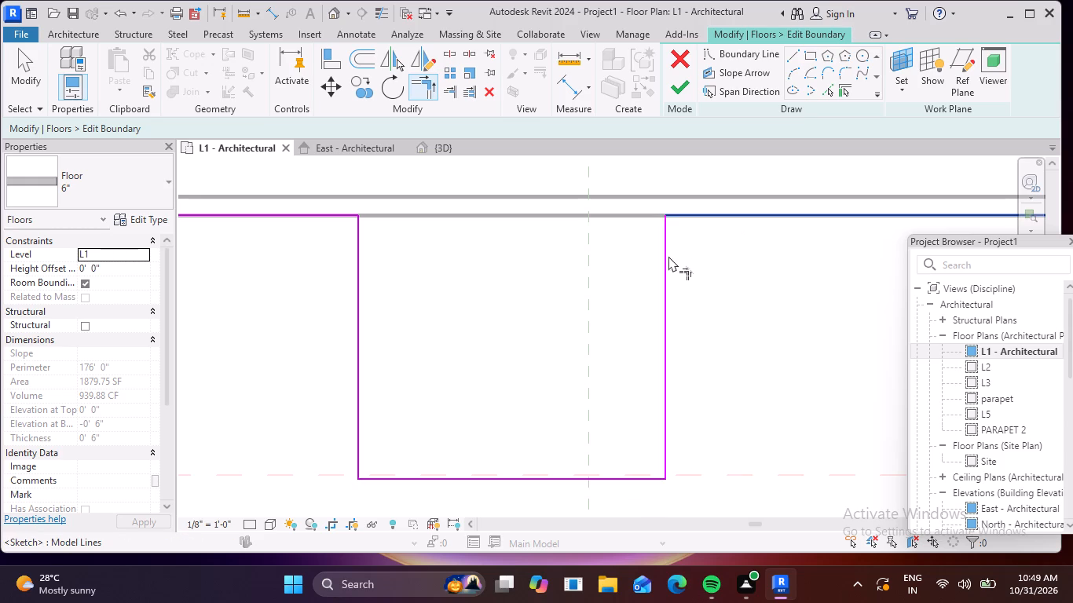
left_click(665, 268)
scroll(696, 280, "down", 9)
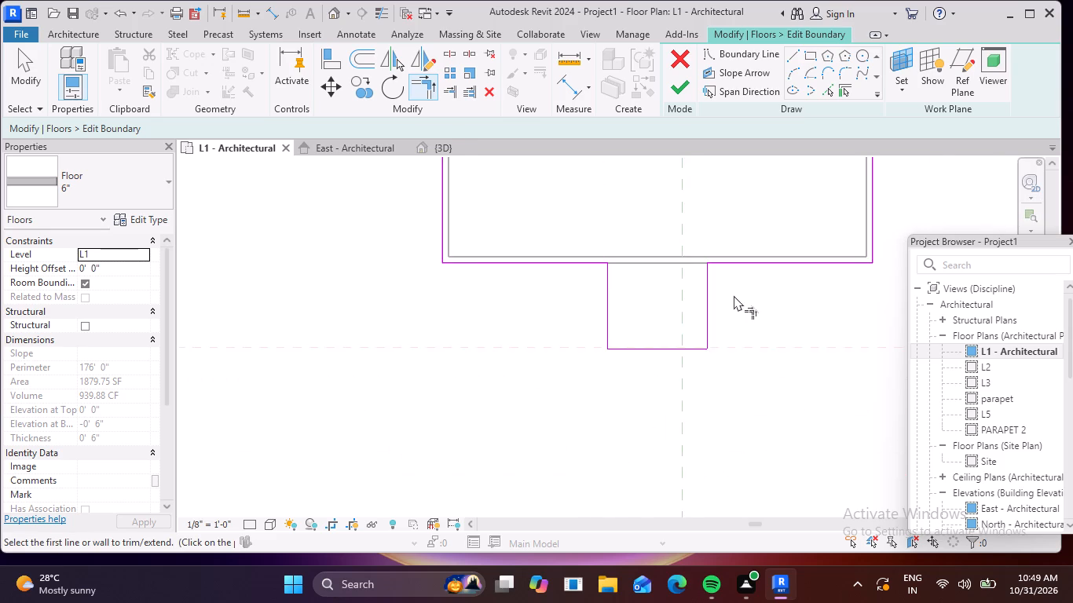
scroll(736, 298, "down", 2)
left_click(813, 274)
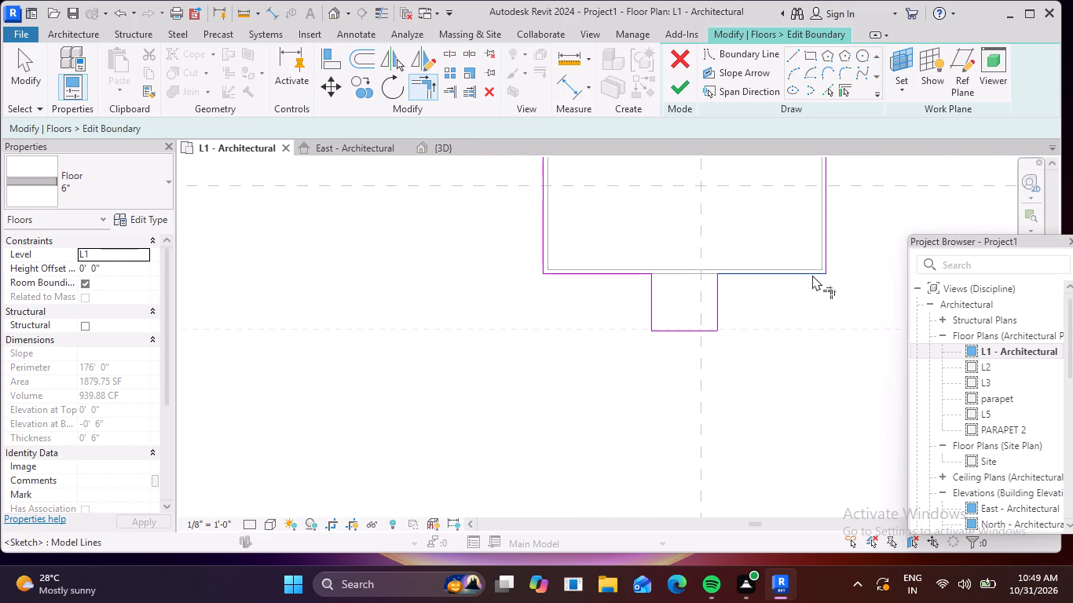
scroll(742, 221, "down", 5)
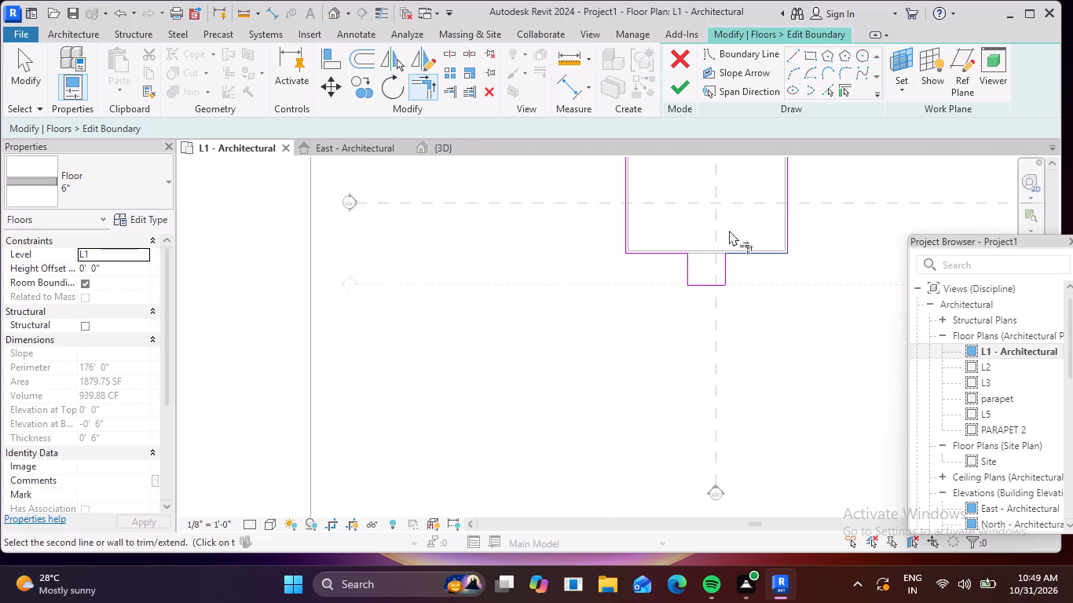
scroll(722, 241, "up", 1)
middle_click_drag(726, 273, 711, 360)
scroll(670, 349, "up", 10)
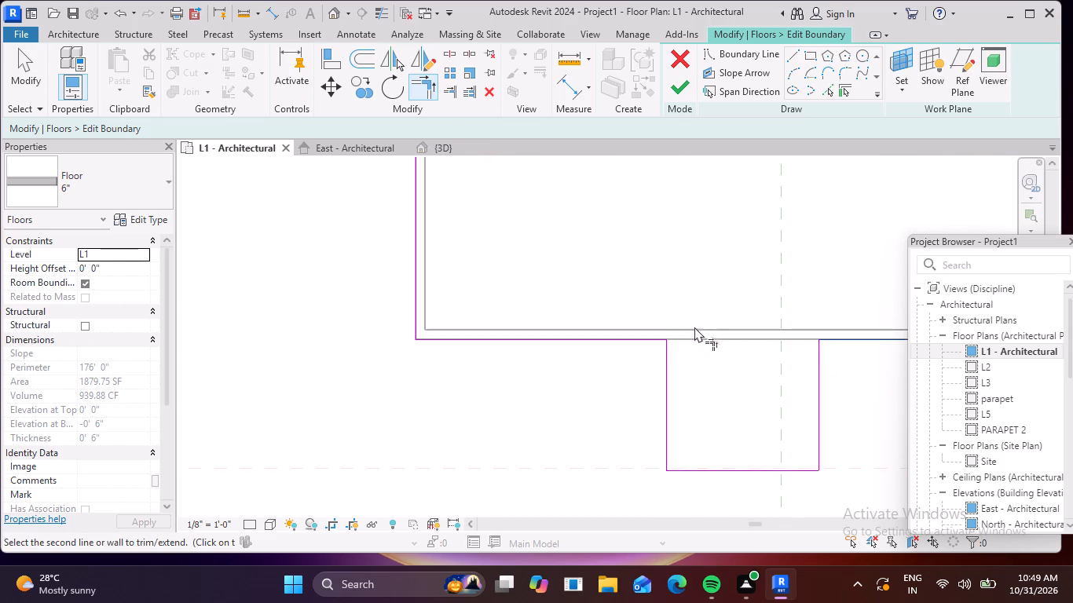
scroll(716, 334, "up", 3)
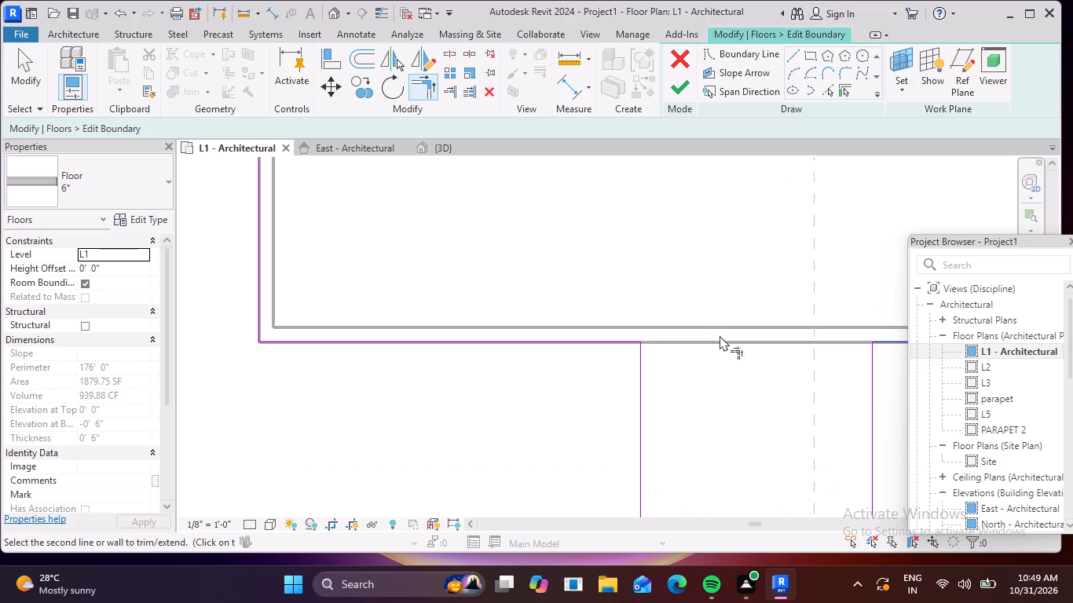
Undo the latest trims so the front floor edge runs across the extension again.
key("ctrl+z")
key("ctrl+z")
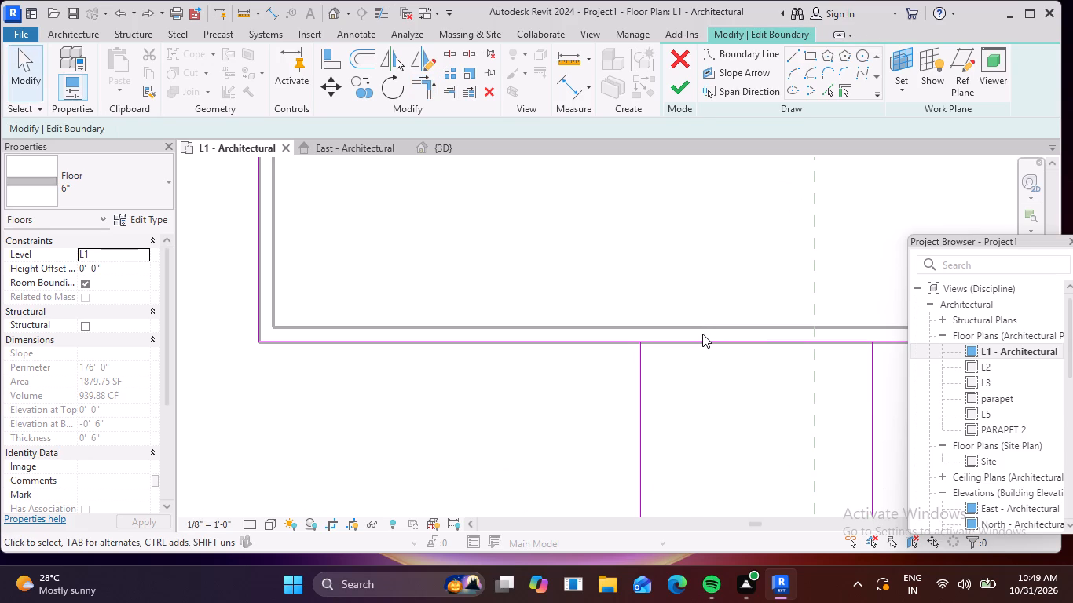
key("ctrl+z")
scroll(679, 332, "down", 5)
middle_click_drag(663, 332, 479, 314)
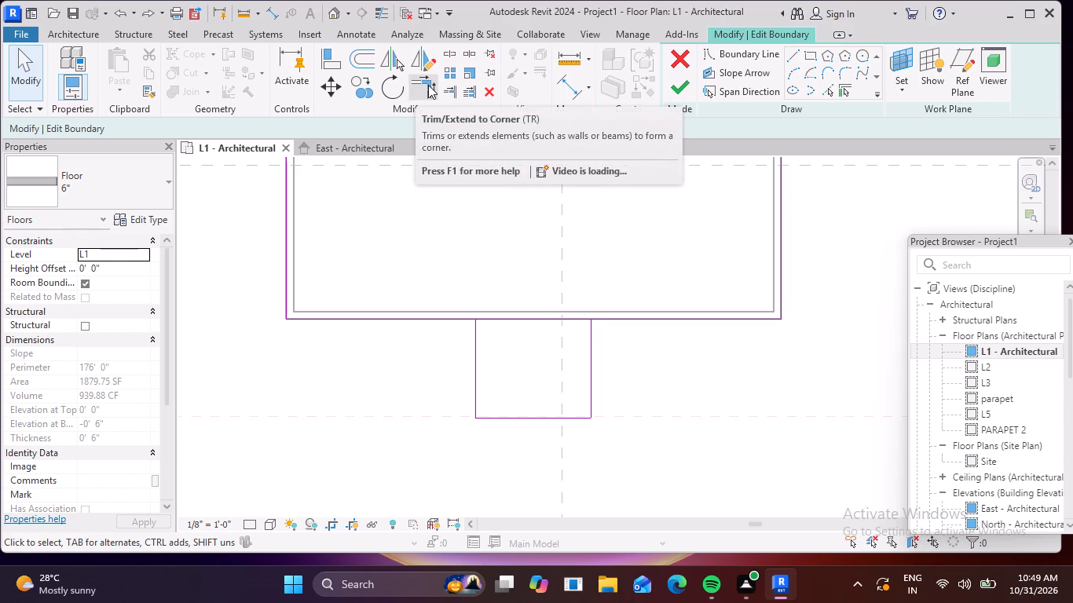
Open the default 3D view and undo the remaining front extension edits, back past the start of the boundary edit.
left_click(338, 11)
middle_click_drag(676, 352, 702, 222, "shift")
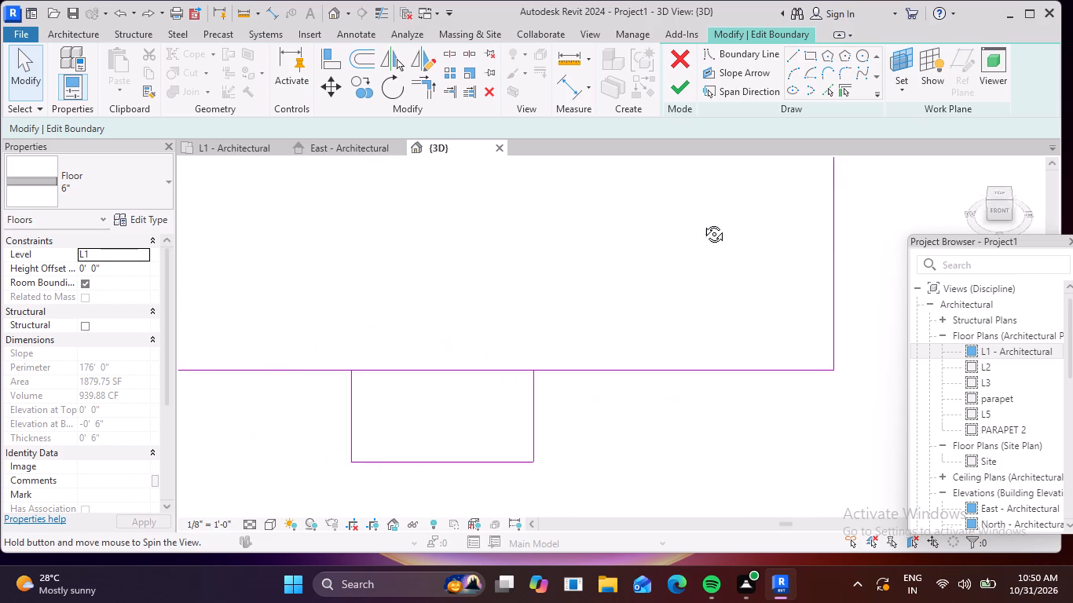
middle_click_drag(702, 222, 695, 104, "shift")
middle_click_drag(676, 216, 716, 399, "shift")
scroll(677, 225, "down", 1, "shift")
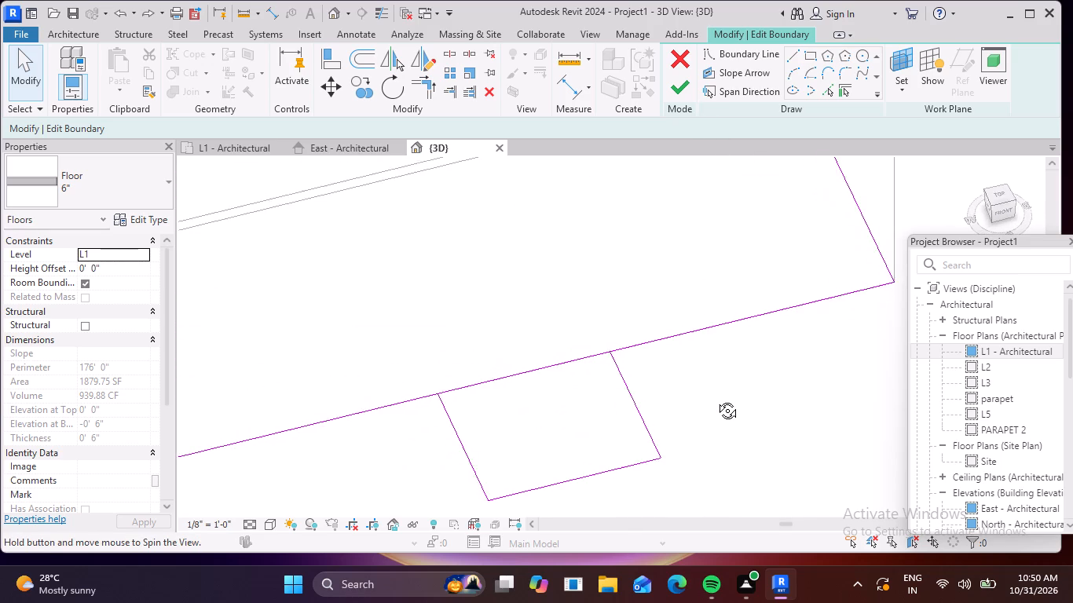
middle_click_drag(716, 399, 712, 404, "shift")
key("ctrl+z")
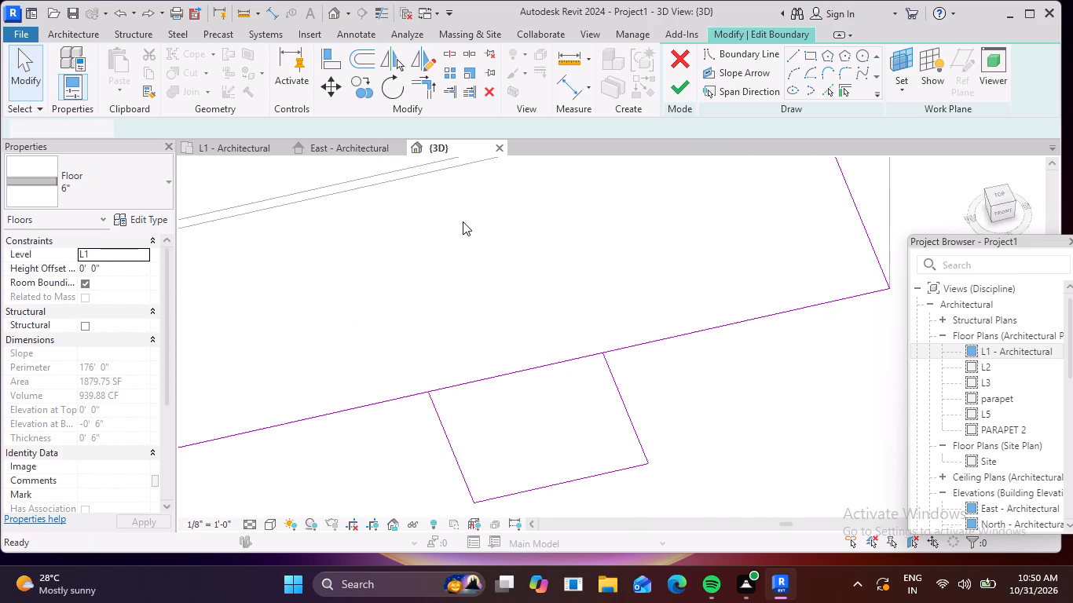
key("ctrl+z")
key("ctrl+z")
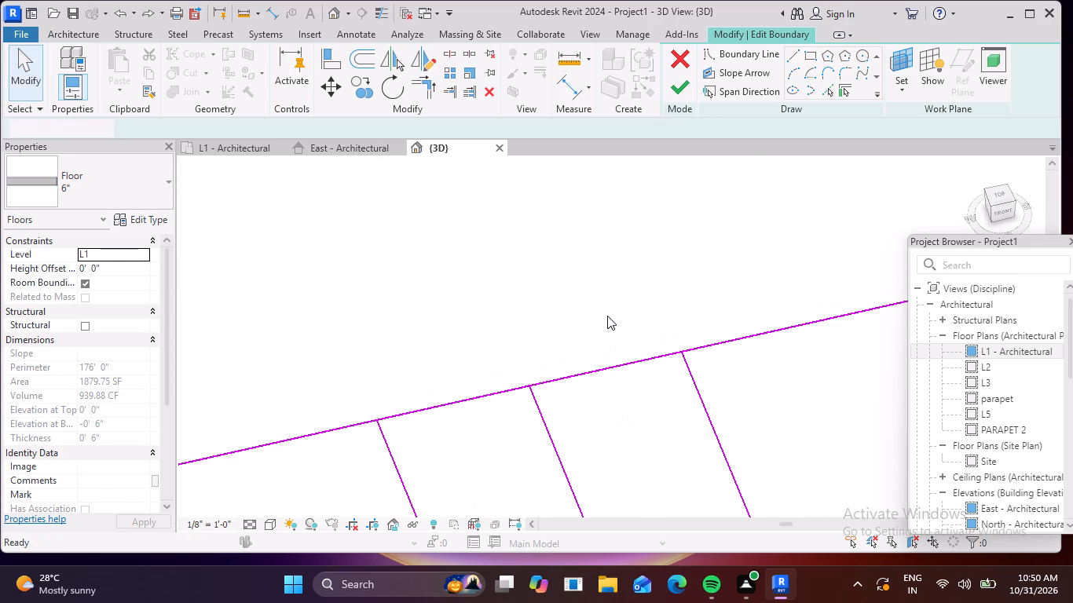
key("ctrl+z")
key("ctrl+z")
key("ctrl+z")
key("ctrl+z")
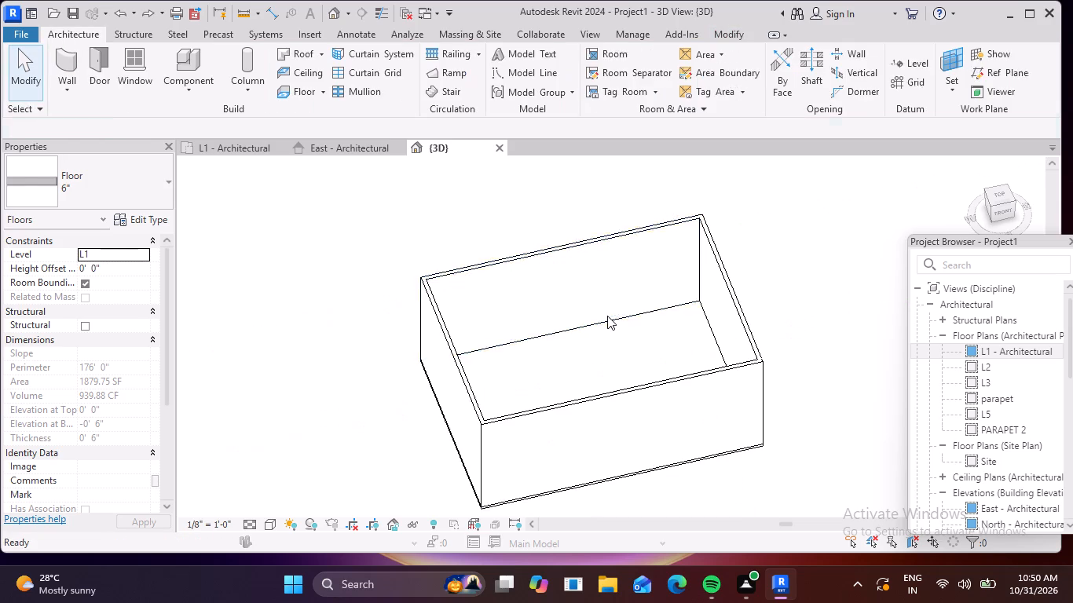
Reopen the 6" L1 floor's boundary sketch for editing and view it from the top in 3D.
left_click(739, 450)
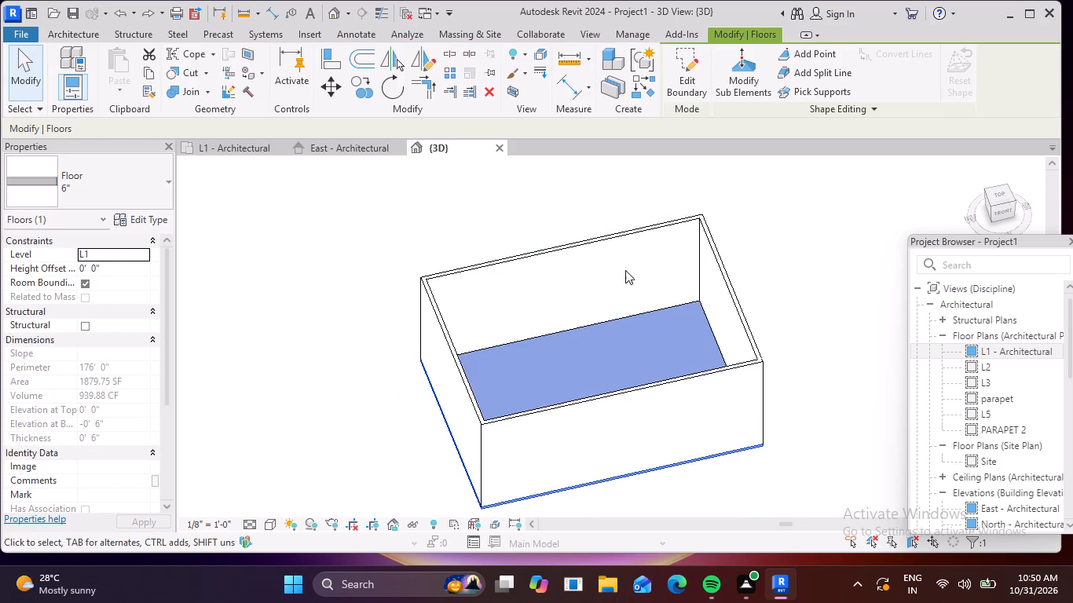
left_click(683, 77)
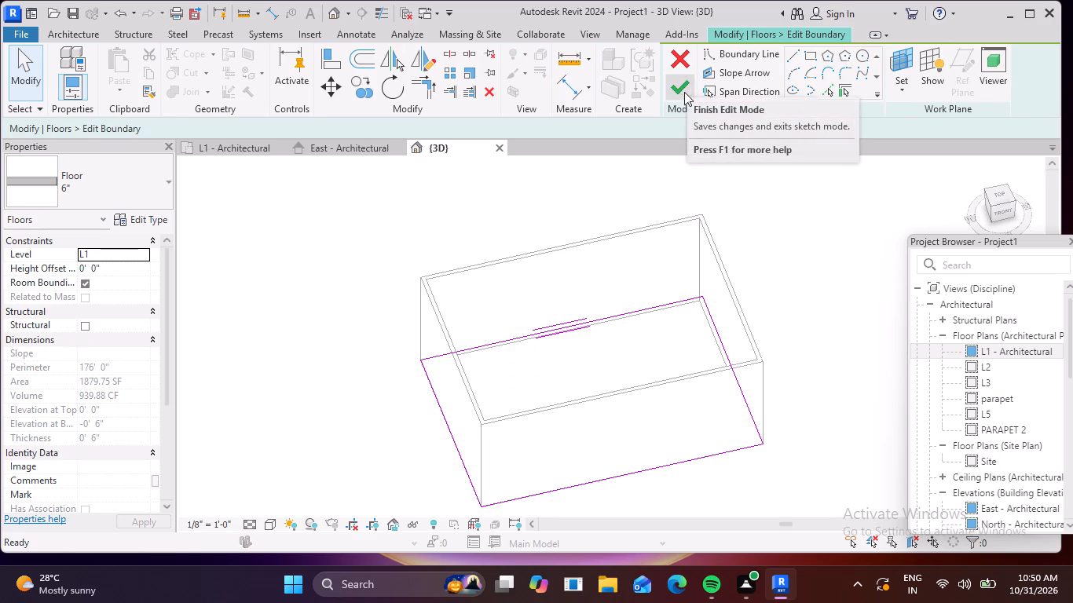
scroll(751, 447, "up", 12)
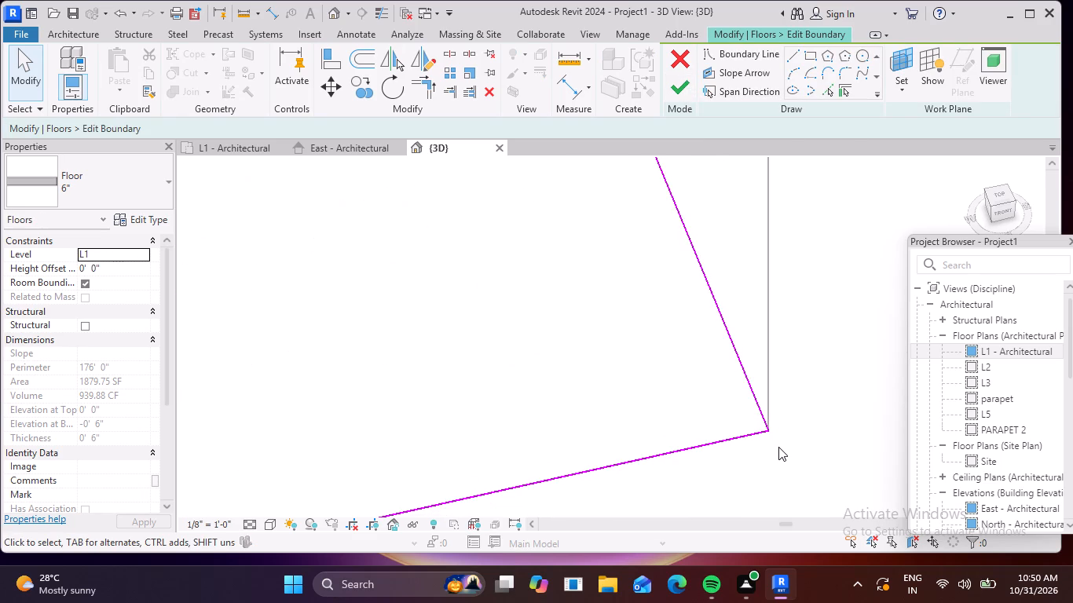
scroll(778, 447, "down", 14)
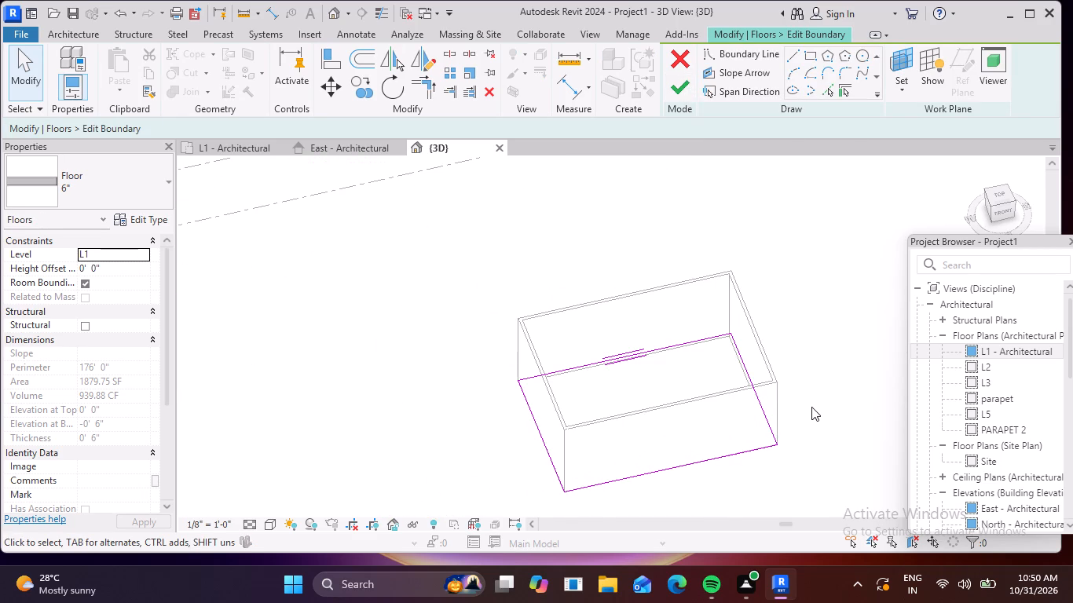
scroll(811, 405, "up", 4)
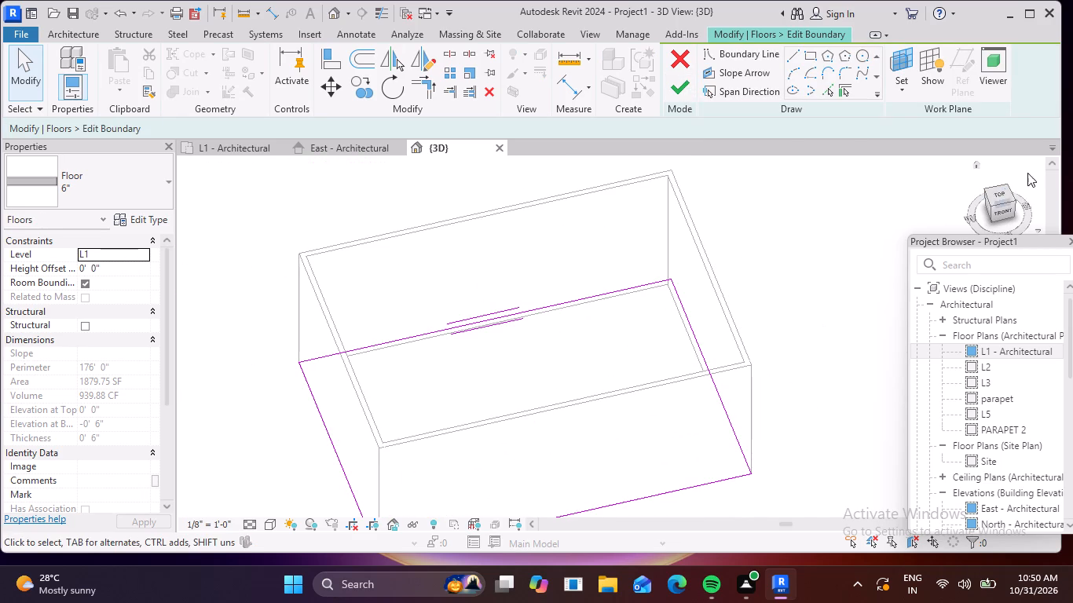
left_click(996, 196)
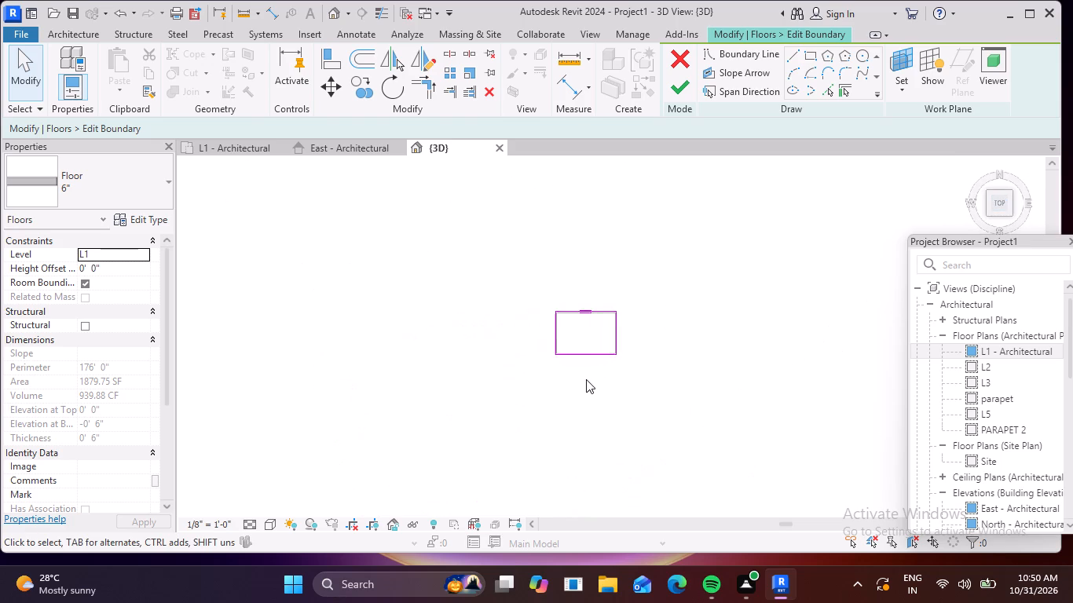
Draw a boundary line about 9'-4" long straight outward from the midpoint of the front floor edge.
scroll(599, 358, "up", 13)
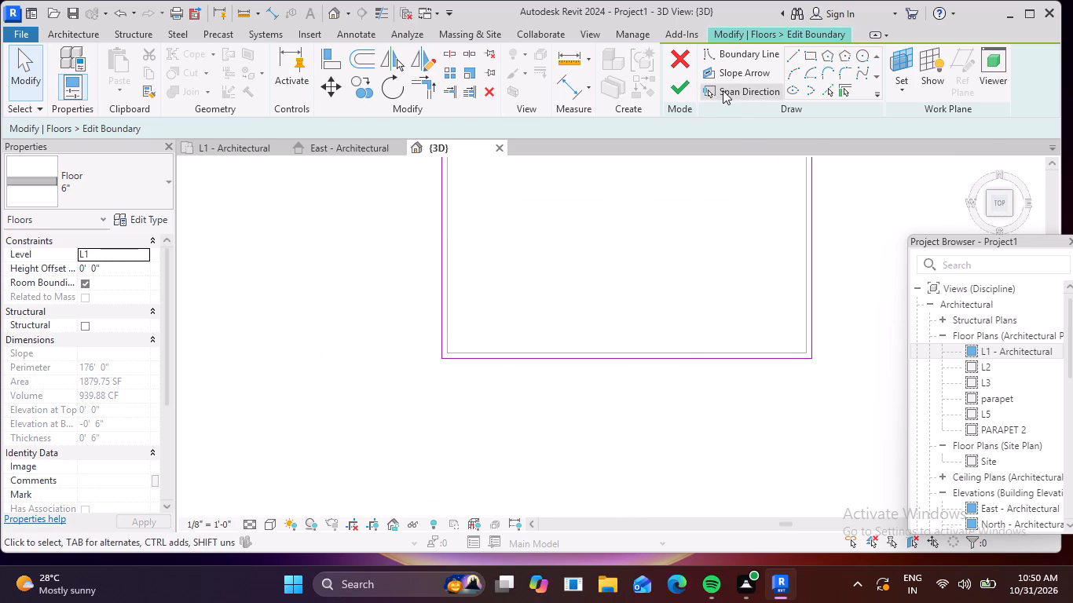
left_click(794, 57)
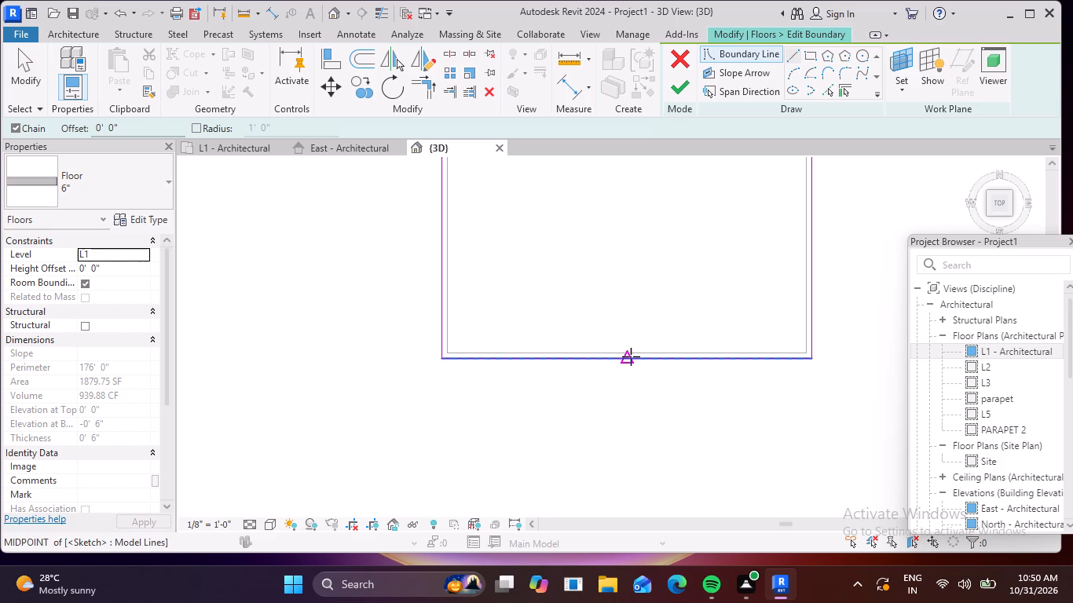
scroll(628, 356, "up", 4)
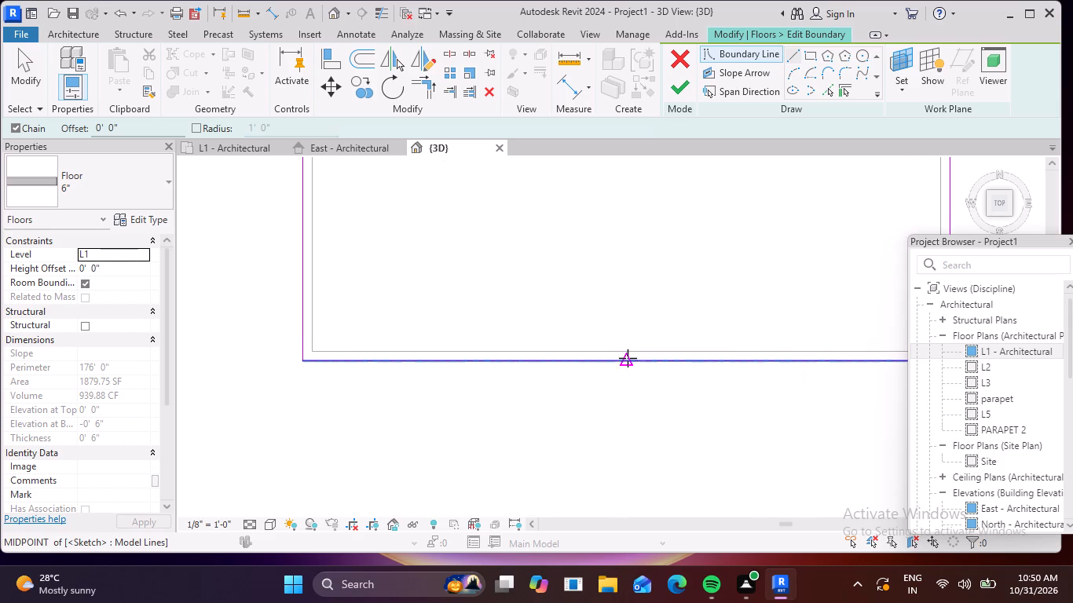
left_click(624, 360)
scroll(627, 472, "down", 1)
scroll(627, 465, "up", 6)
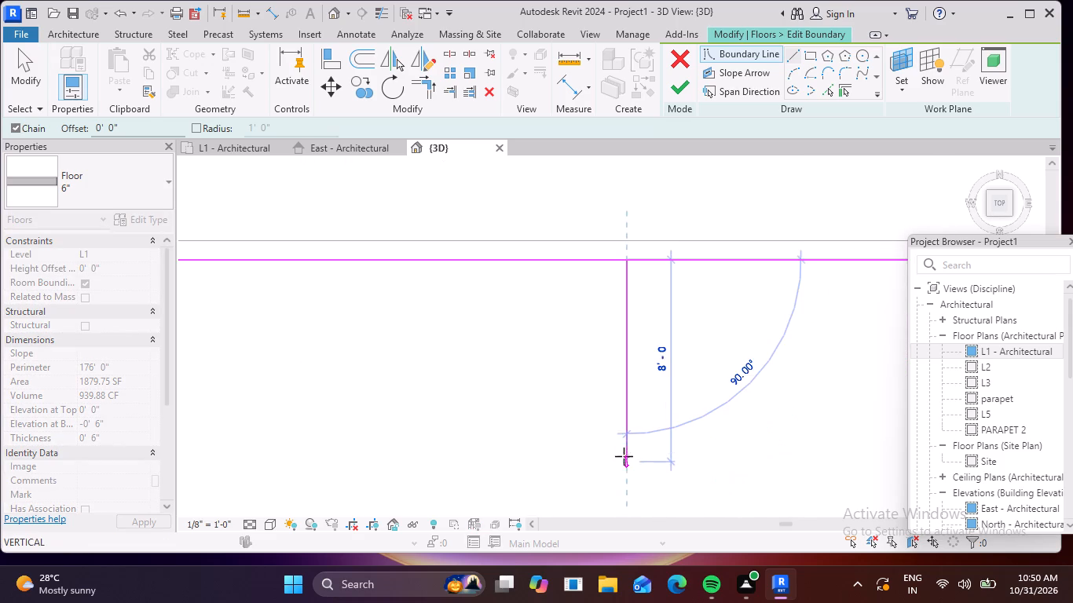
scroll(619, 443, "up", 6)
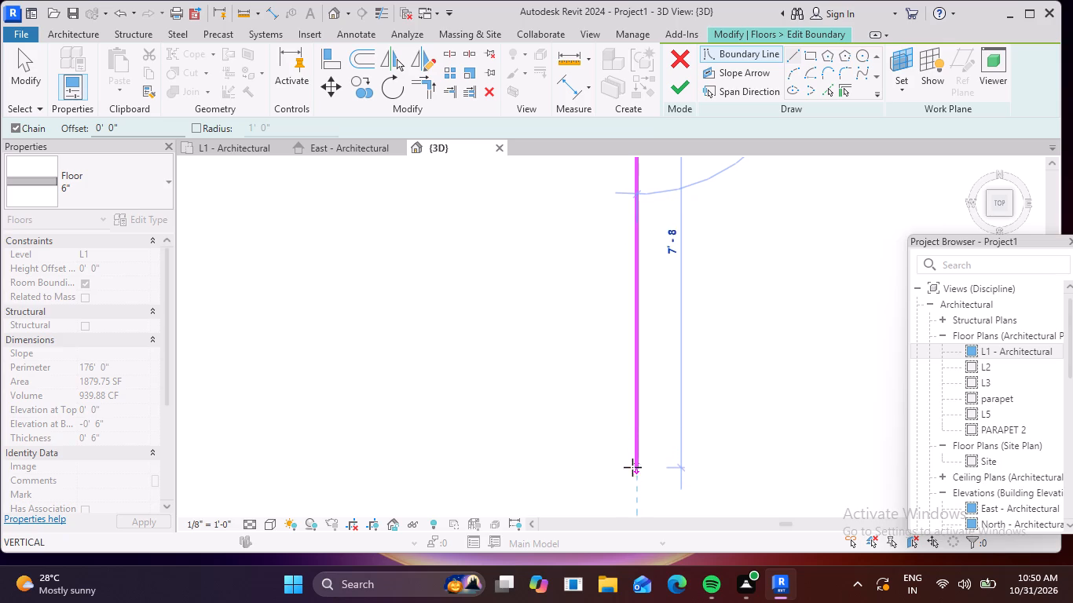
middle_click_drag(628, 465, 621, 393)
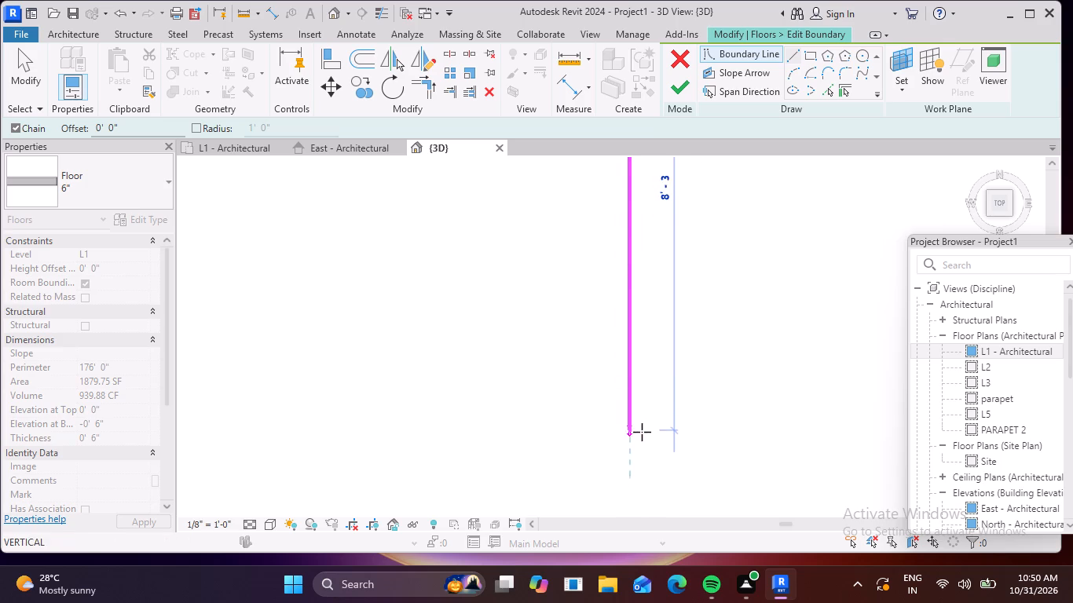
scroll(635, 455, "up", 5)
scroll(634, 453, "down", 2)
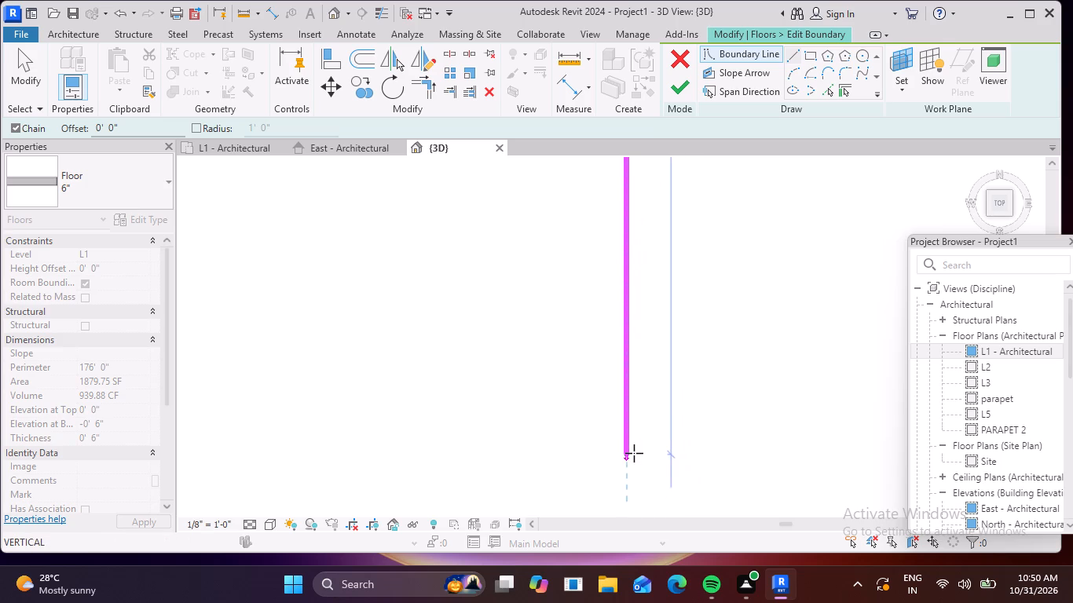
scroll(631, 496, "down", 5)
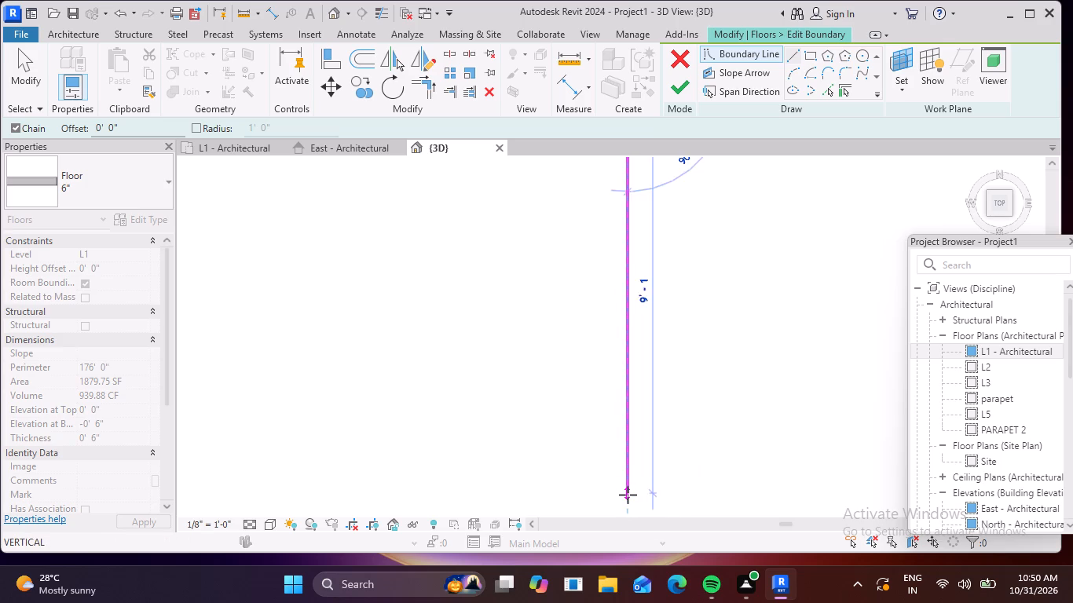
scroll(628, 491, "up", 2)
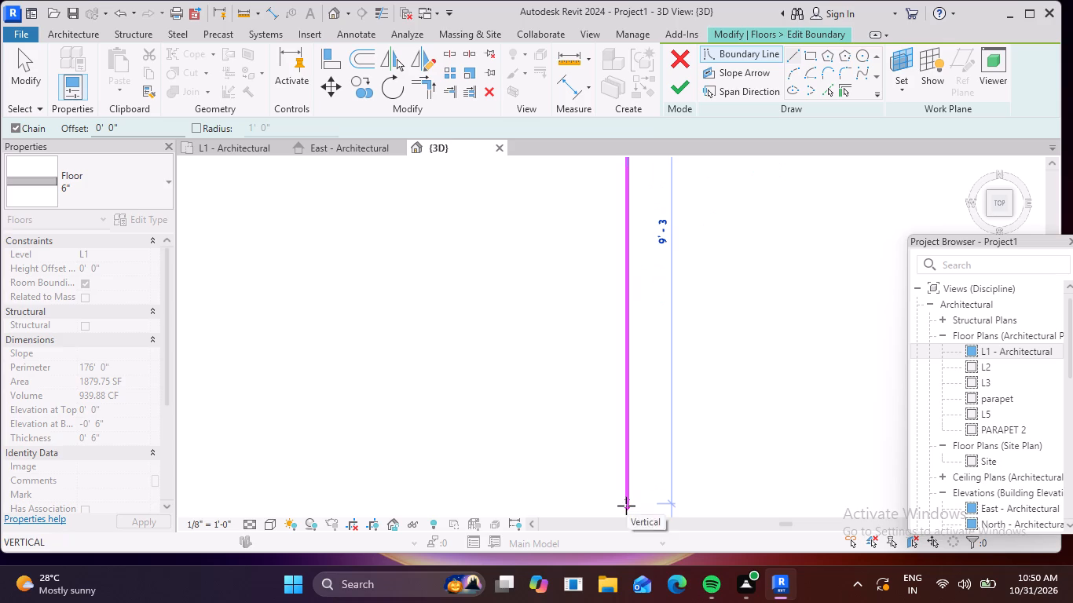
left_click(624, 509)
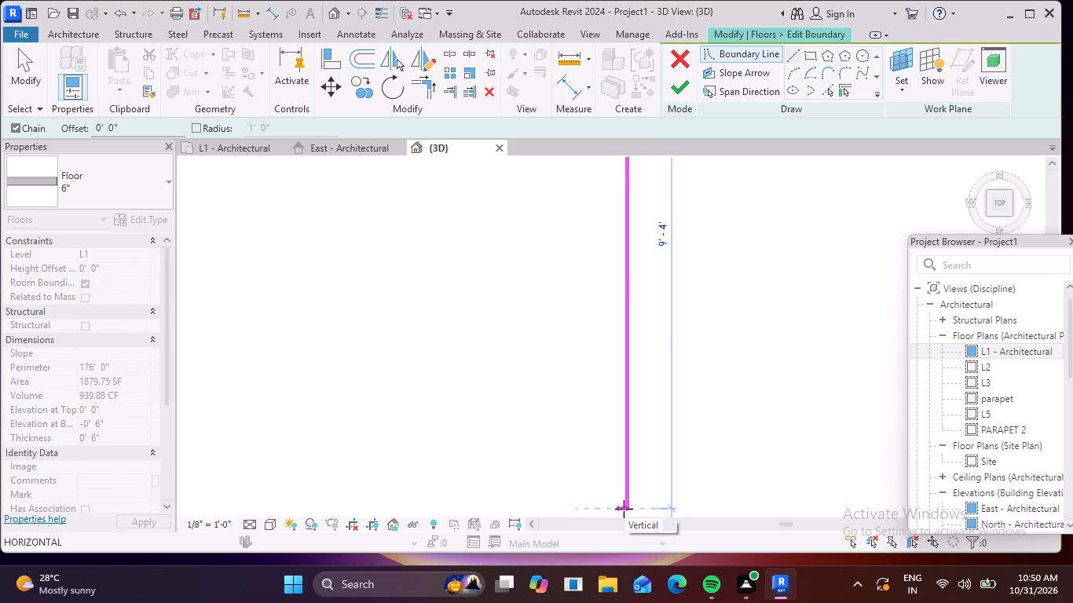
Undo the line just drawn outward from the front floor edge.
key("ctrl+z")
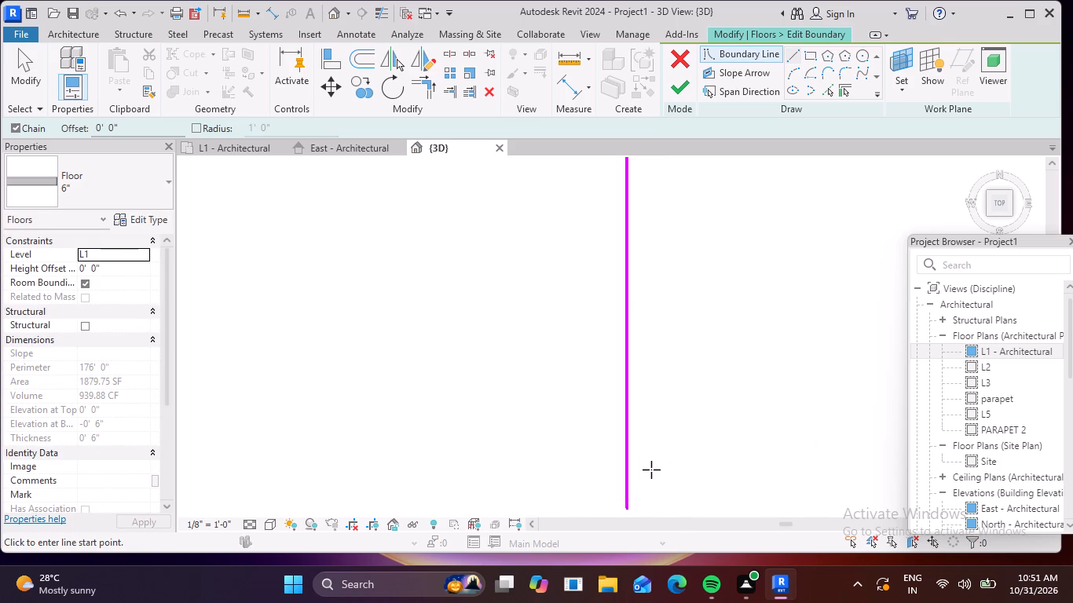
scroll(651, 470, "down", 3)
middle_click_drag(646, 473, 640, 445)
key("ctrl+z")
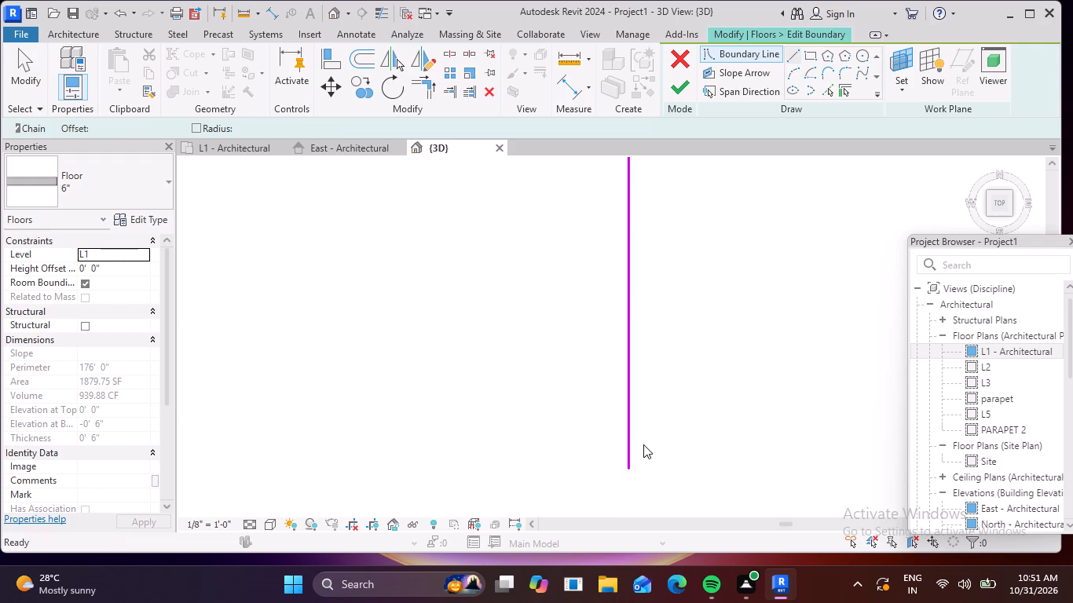
Draw a boundary line about 10' long straight outward from the midpoint of the front floor edge.
scroll(635, 429, "down", 9)
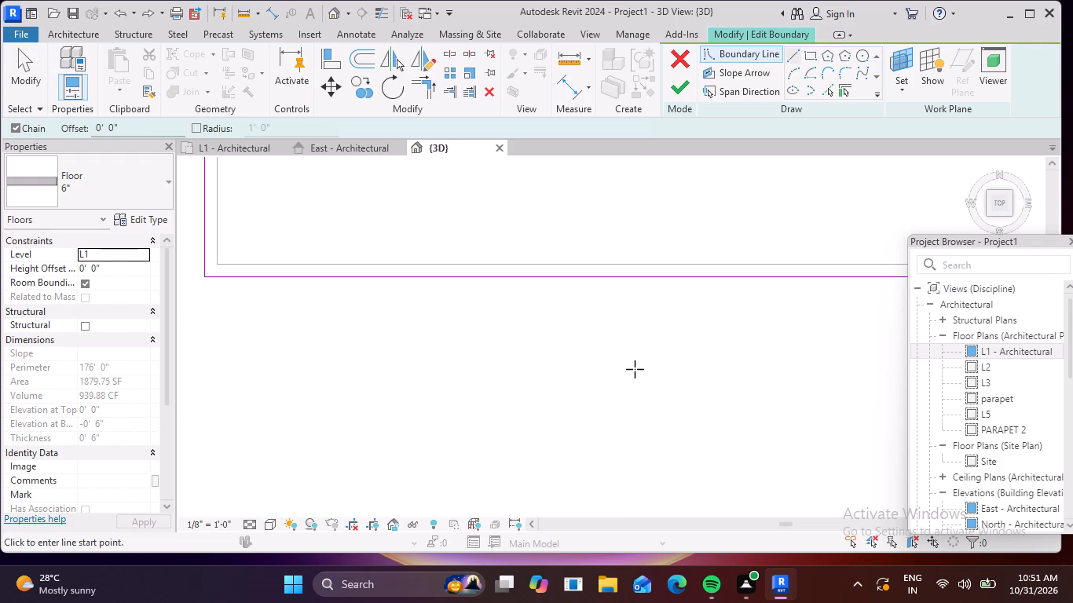
scroll(636, 366, "down", 3)
left_click(797, 56)
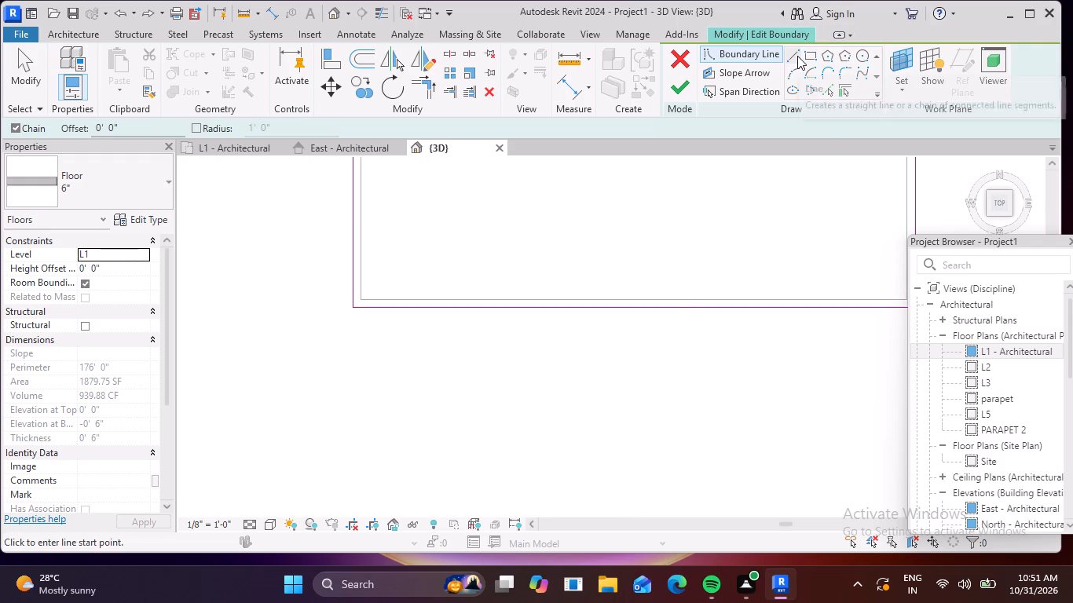
left_click(633, 308)
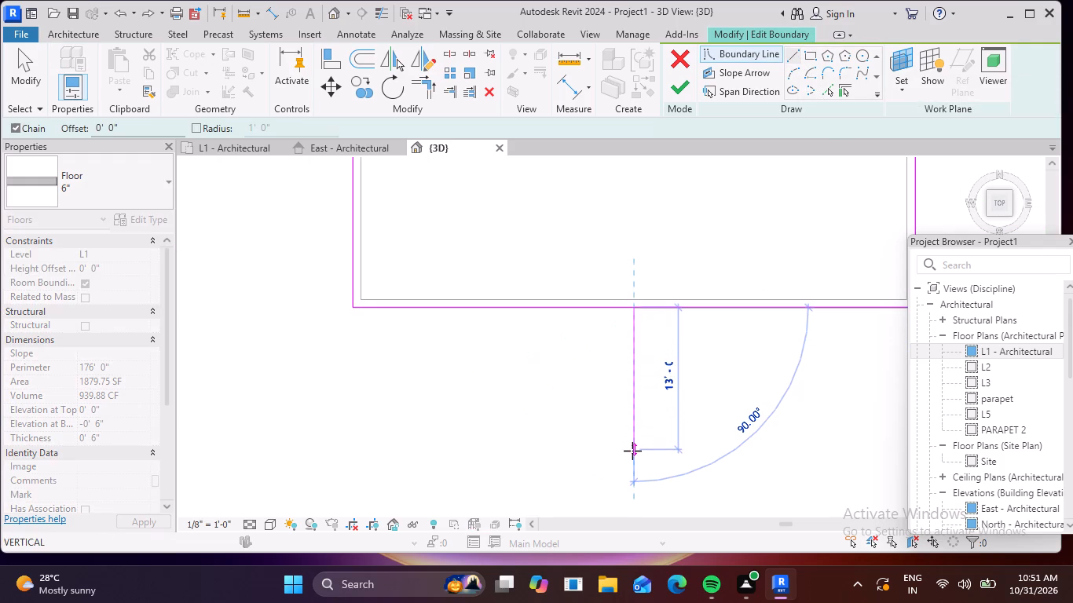
scroll(632, 451, "up", 9)
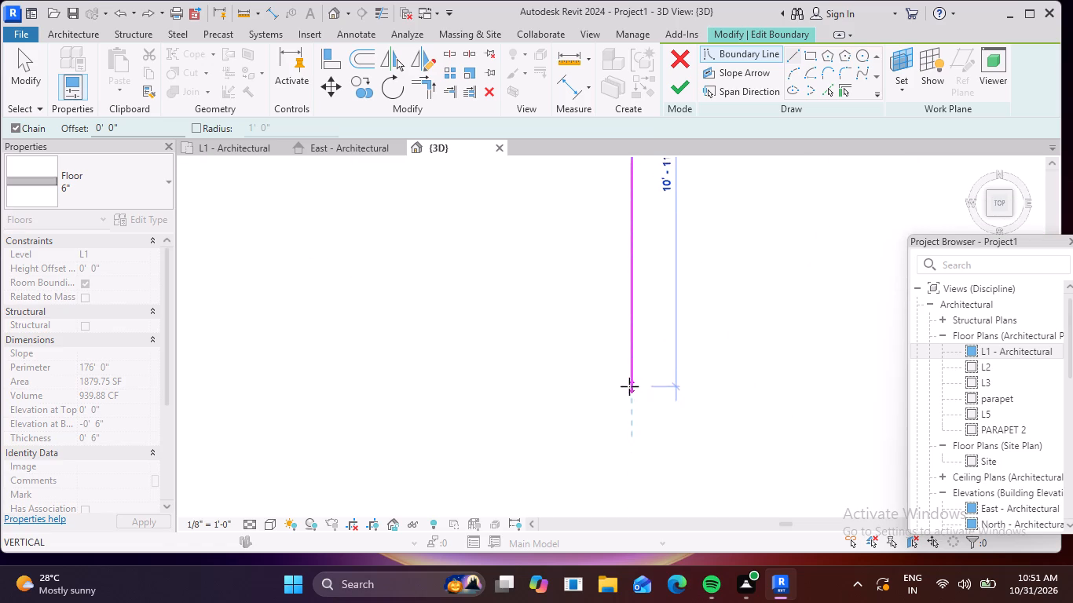
middle_click_drag(622, 375, 633, 431)
scroll(633, 431, "up", 2)
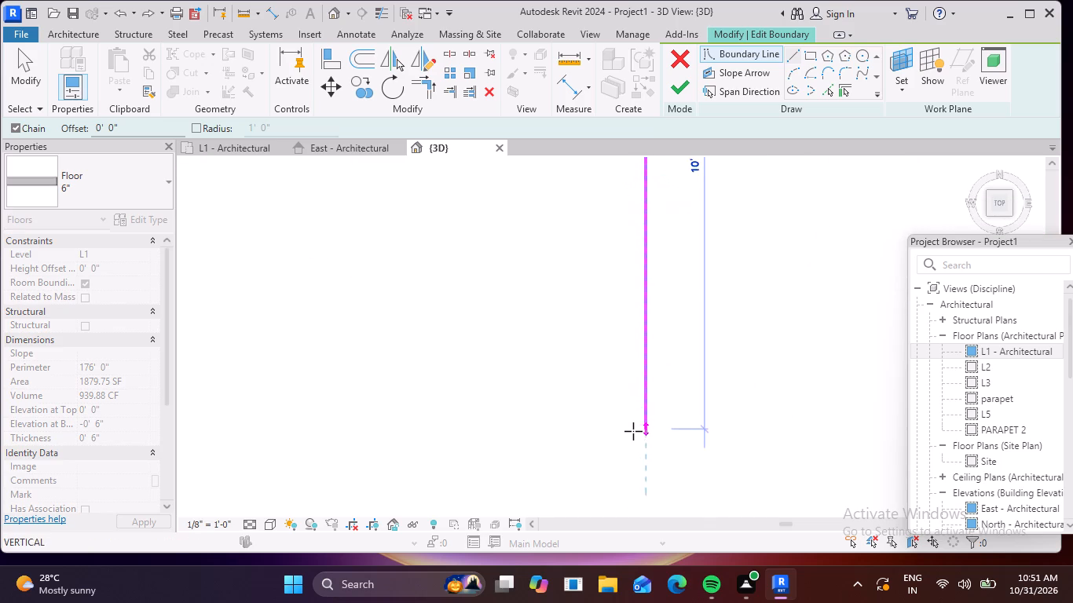
middle_click_drag(632, 422, 648, 491)
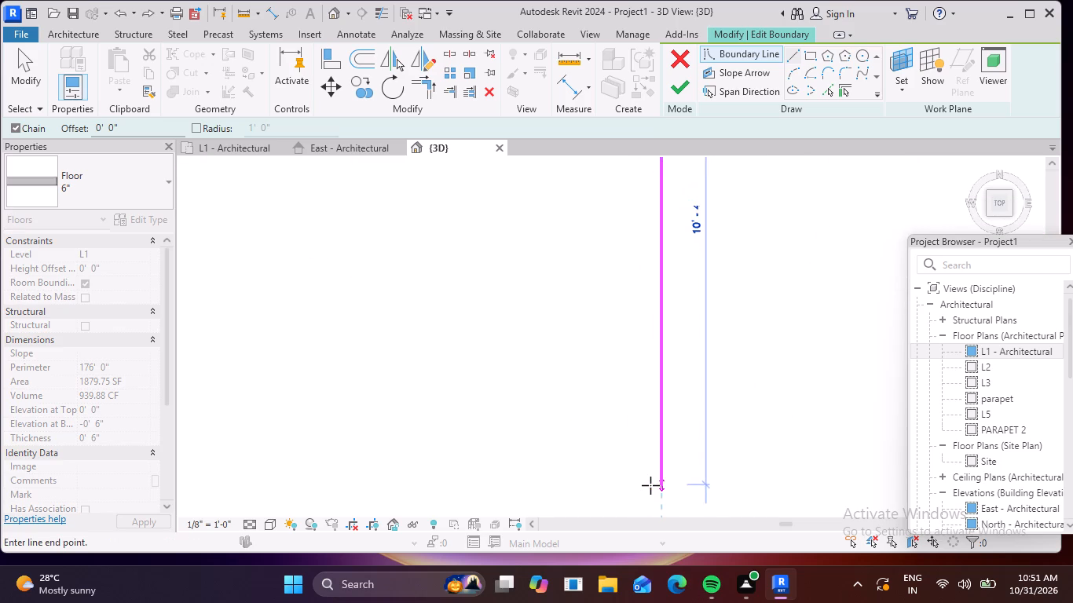
left_click(650, 485)
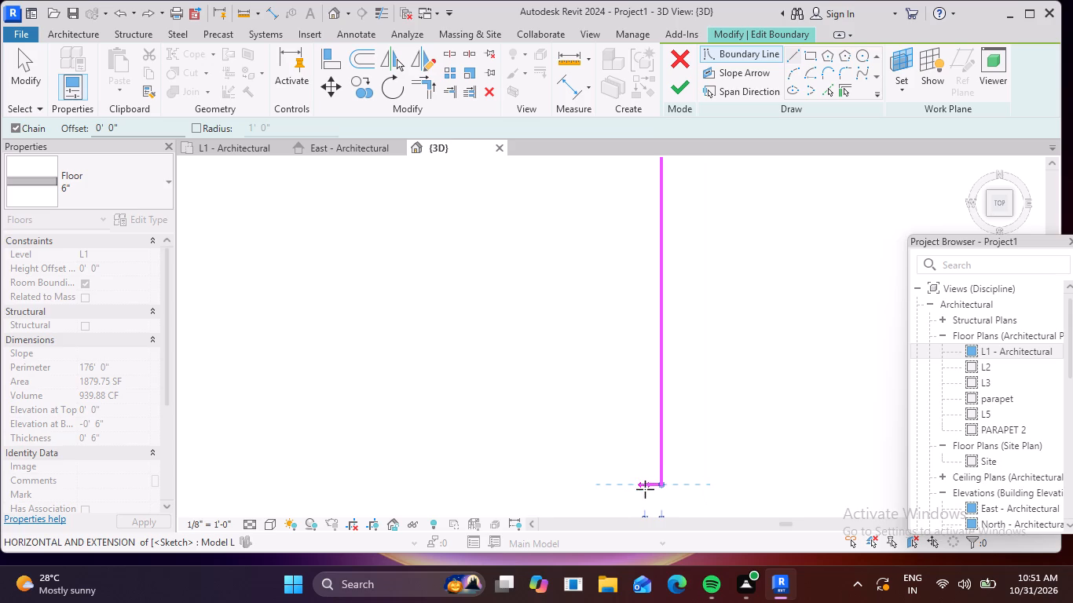
key("Escape")
scroll(685, 441, "down", 6)
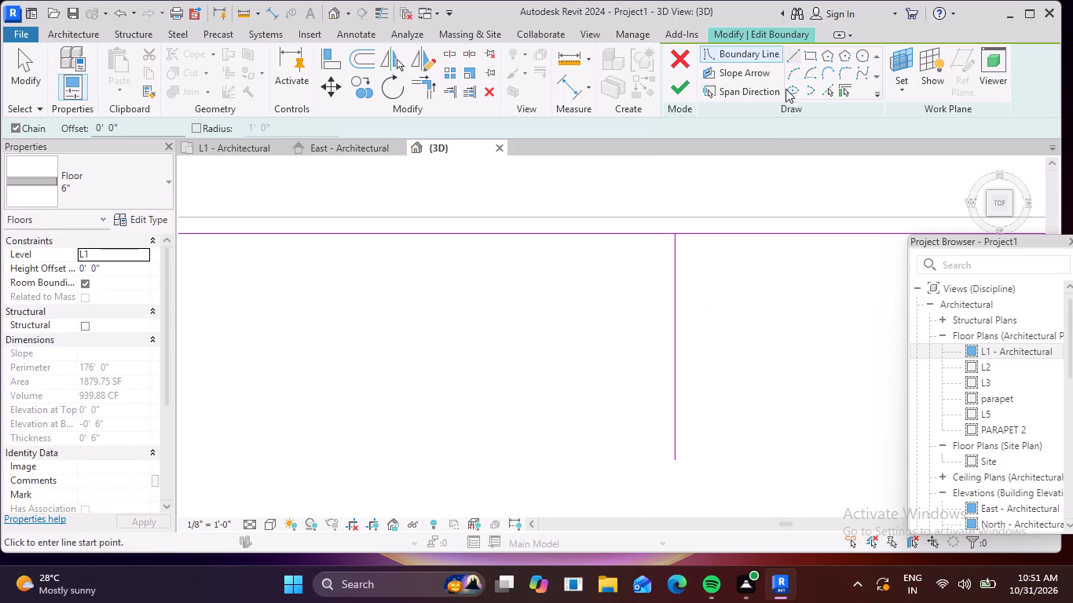
Create boundary lines offset 6' 0" to both sides of the extension's centre line with Pick Lines.
left_click(829, 93)
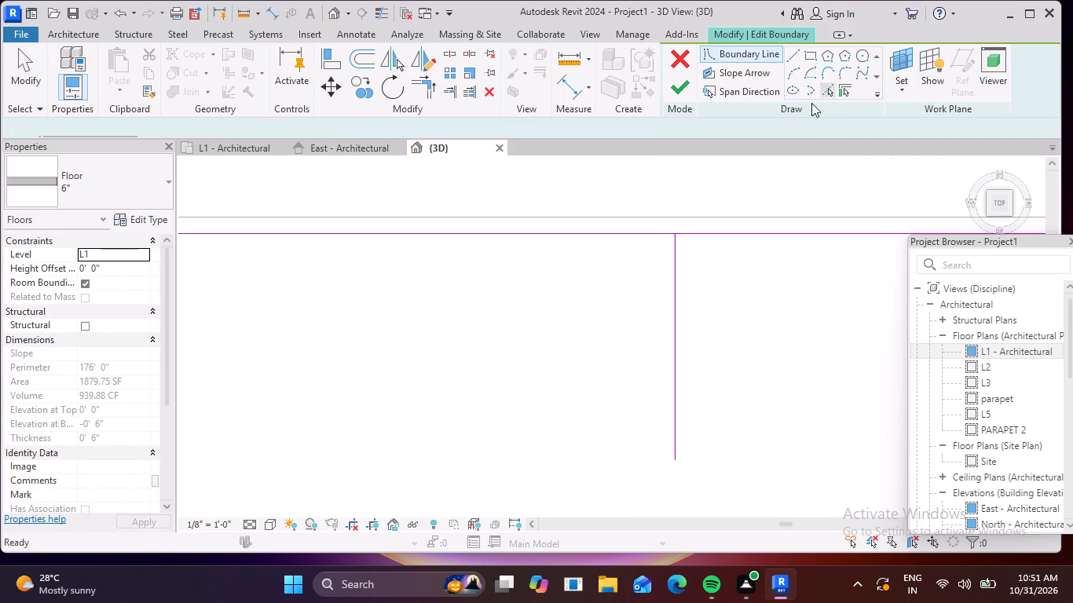
left_click(86, 133)
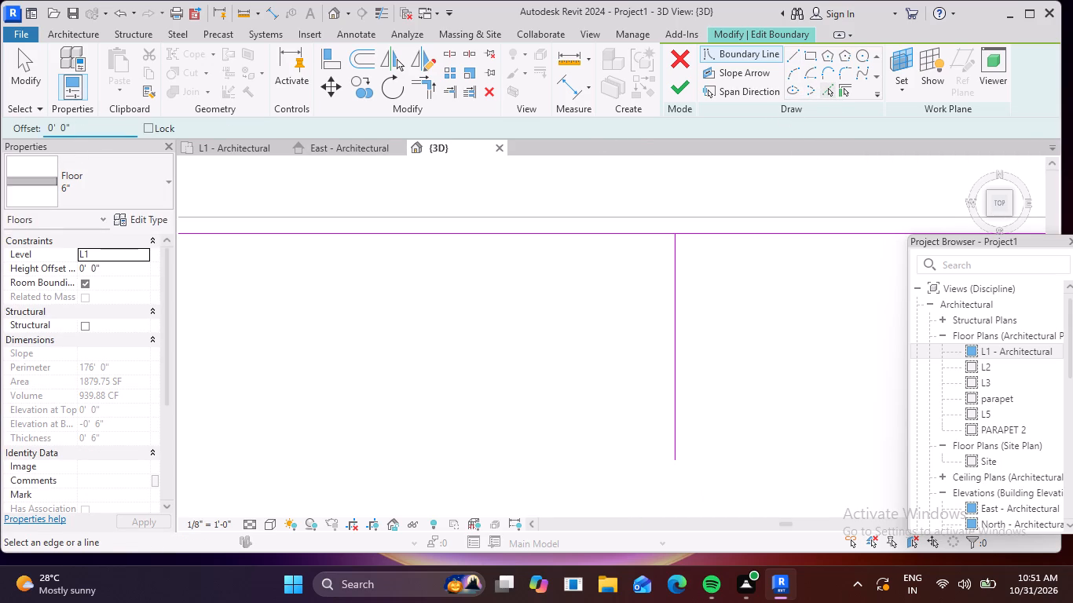
key("BackSpace")
key("BackSpace")
key("BackSpace")
key("BackSpace")
key("BackSpace")
key("BackSpace")
key("BackSpace")
key("BackSpace")
key("BackSpace")
key("BackSpace")
key("BackSpace")
key("BackSpace")
key("BackSpace")
key("BackSpace")
key("6")
key("apostrophe")
key("Return")
scroll(456, 322, "down", 1)
scroll(392, 311, "down", 1)
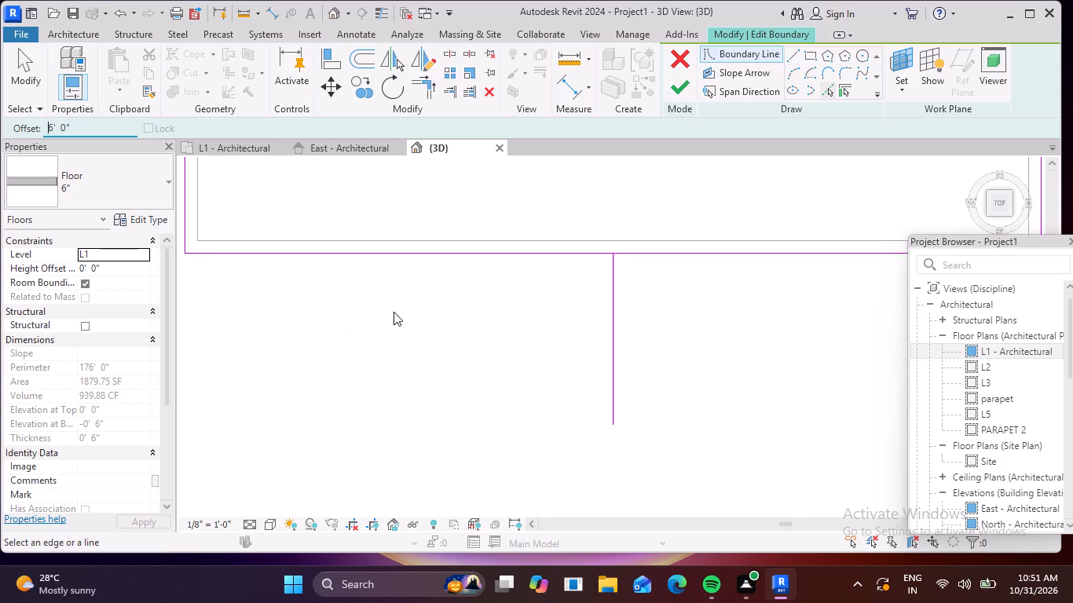
scroll(394, 312, "down", 2)
middle_click_drag(367, 320, 223, 317)
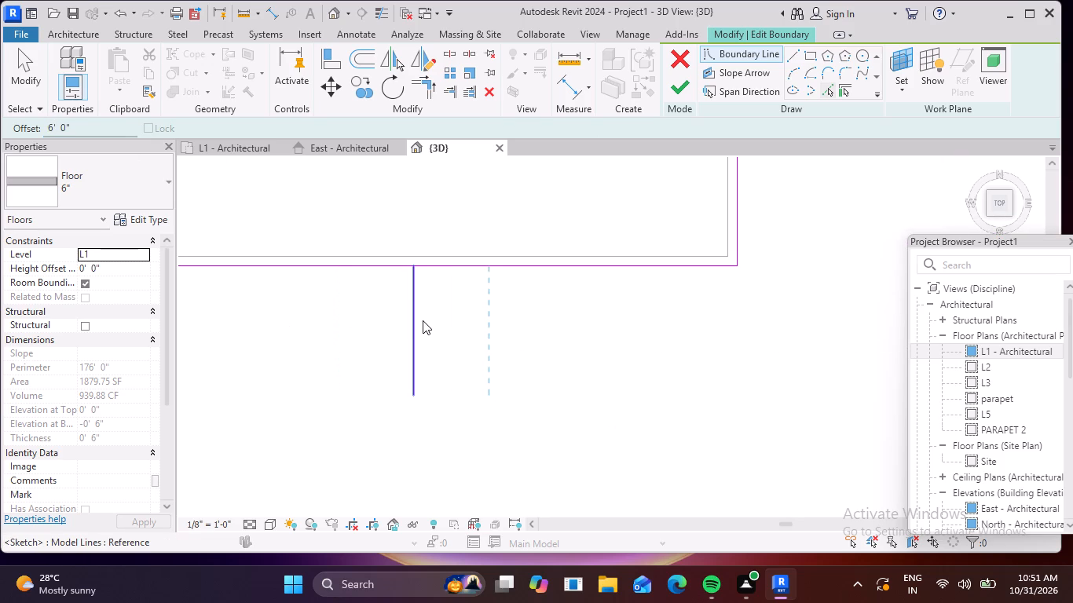
left_click(416, 320)
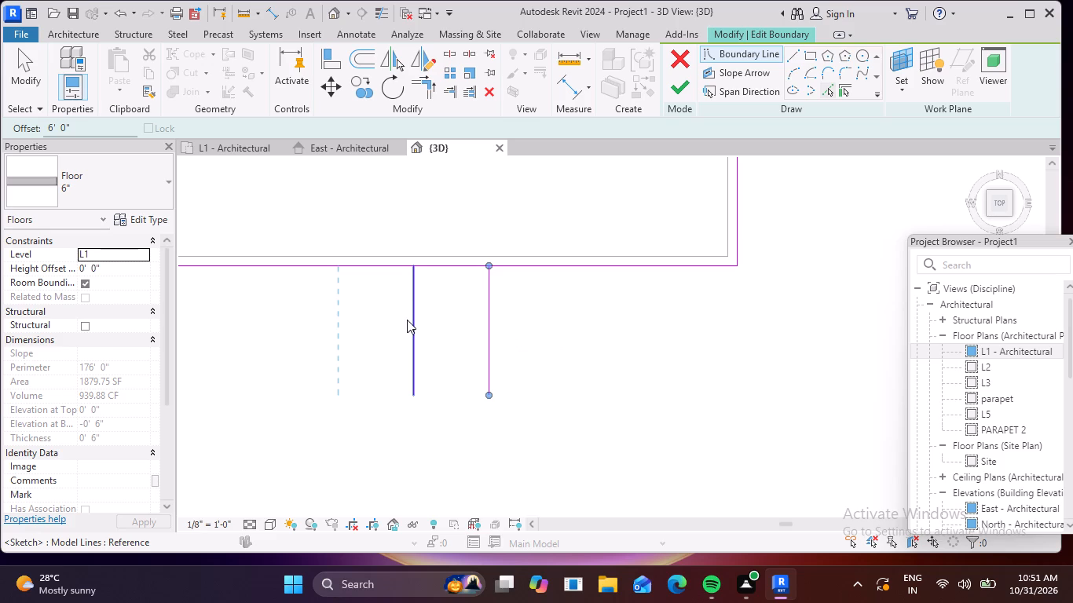
left_click(411, 320)
key("Escape")
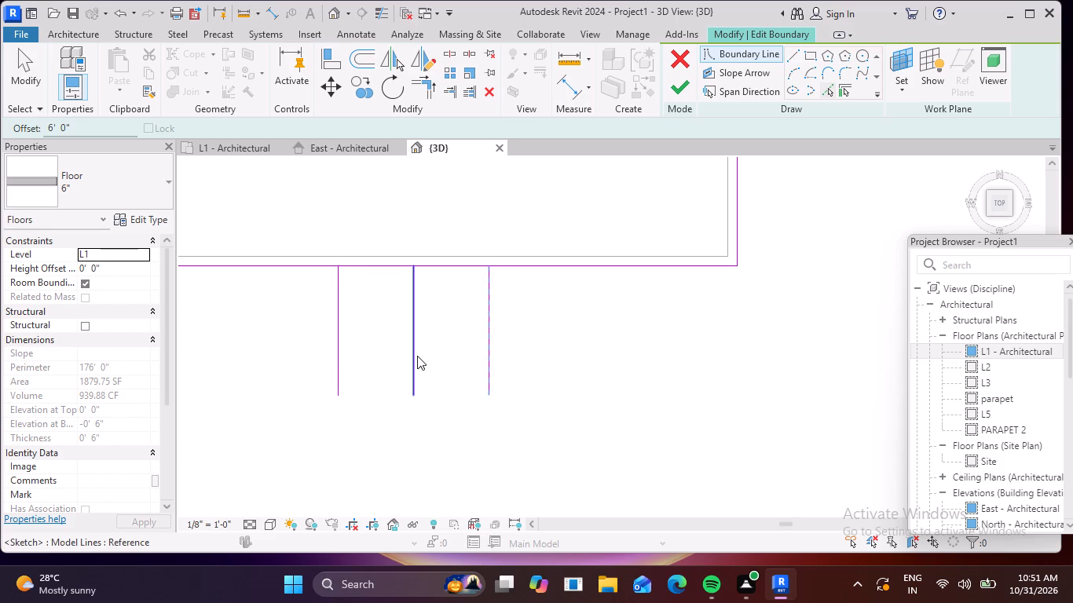
Delete the centre line between the front extension's two side lines.
left_click(416, 353)
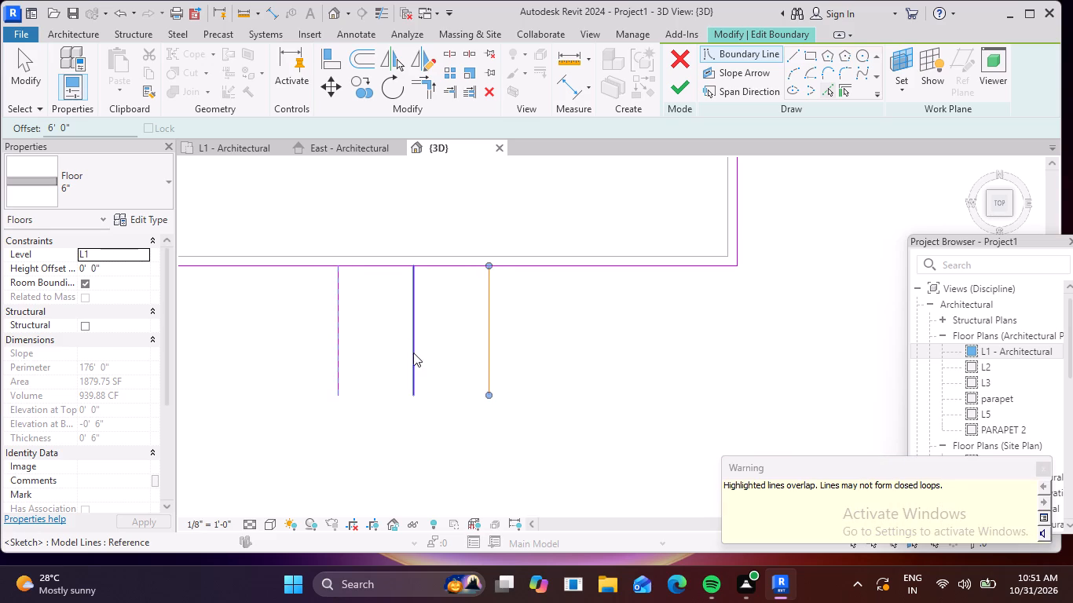
key("Delete")
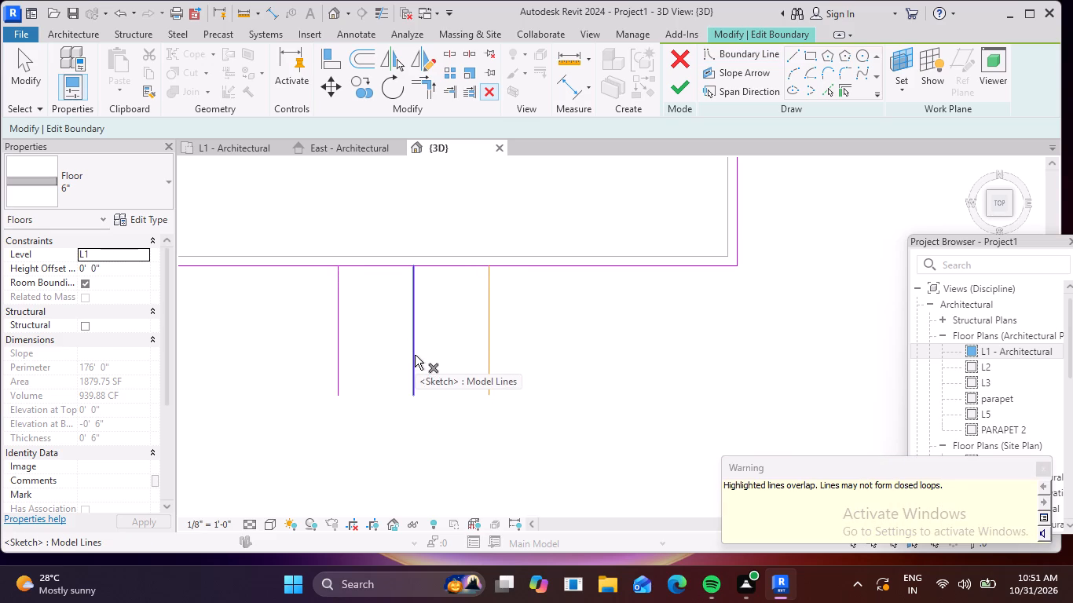
key("Delete")
left_click(411, 355)
key("Delete")
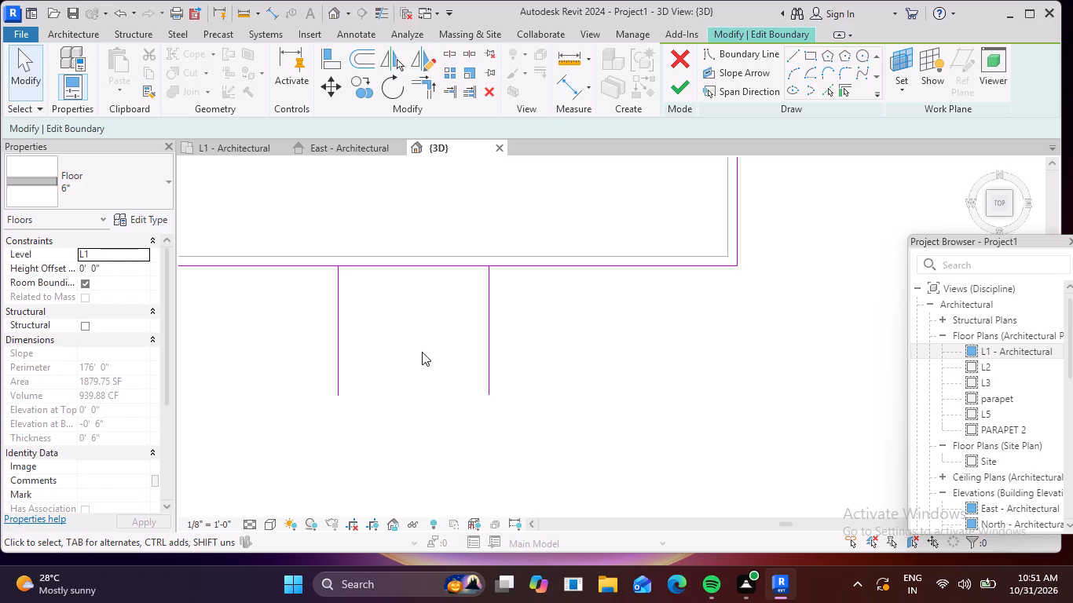
Draw a boundary line joining the outer ends of the front extension's two side lines.
left_click(787, 57)
scroll(328, 401, "up", 10)
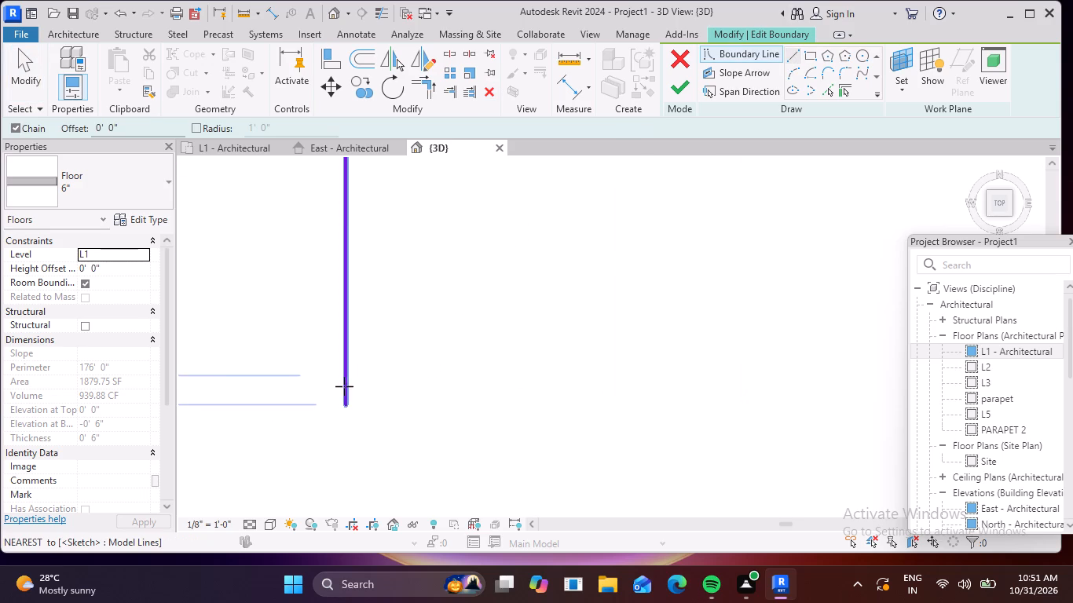
left_click(344, 404)
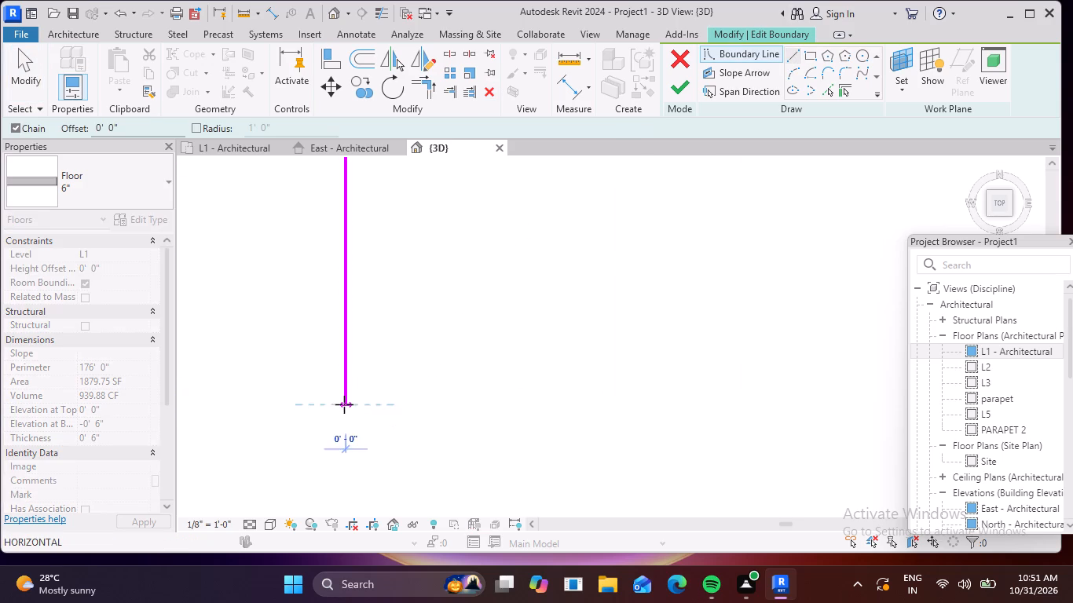
scroll(470, 409, "down", 8)
scroll(694, 398, "up", 7)
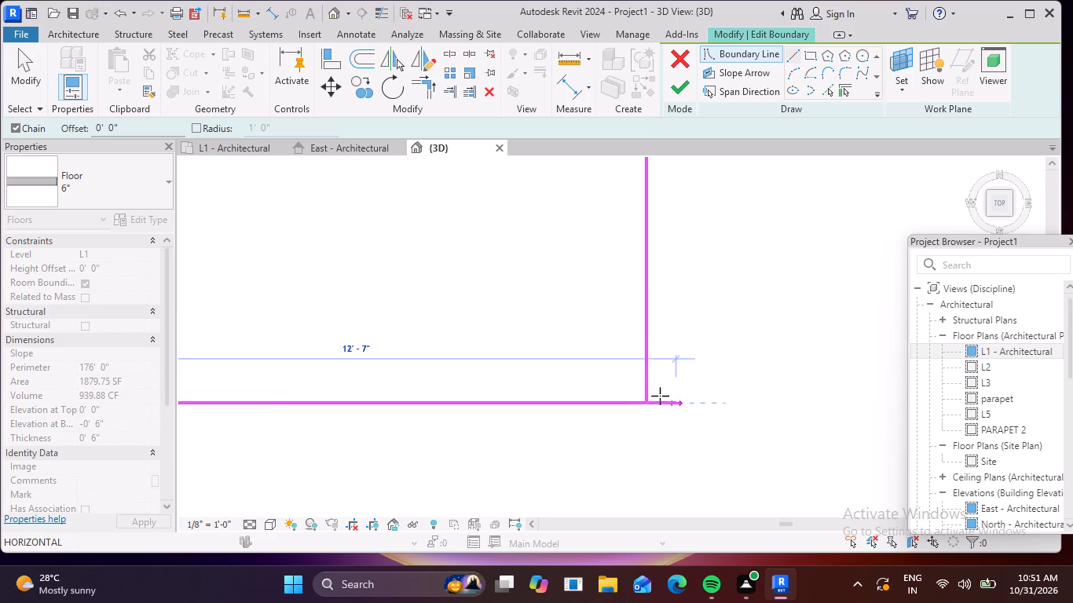
scroll(631, 409, "up", 6)
left_click(669, 393)
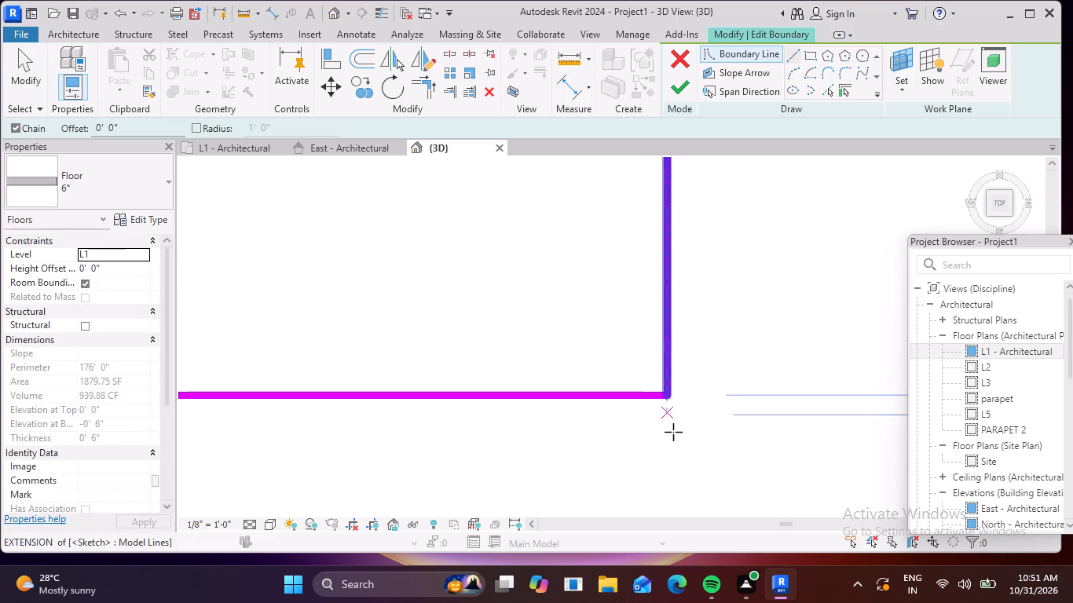
scroll(665, 458, "down", 14)
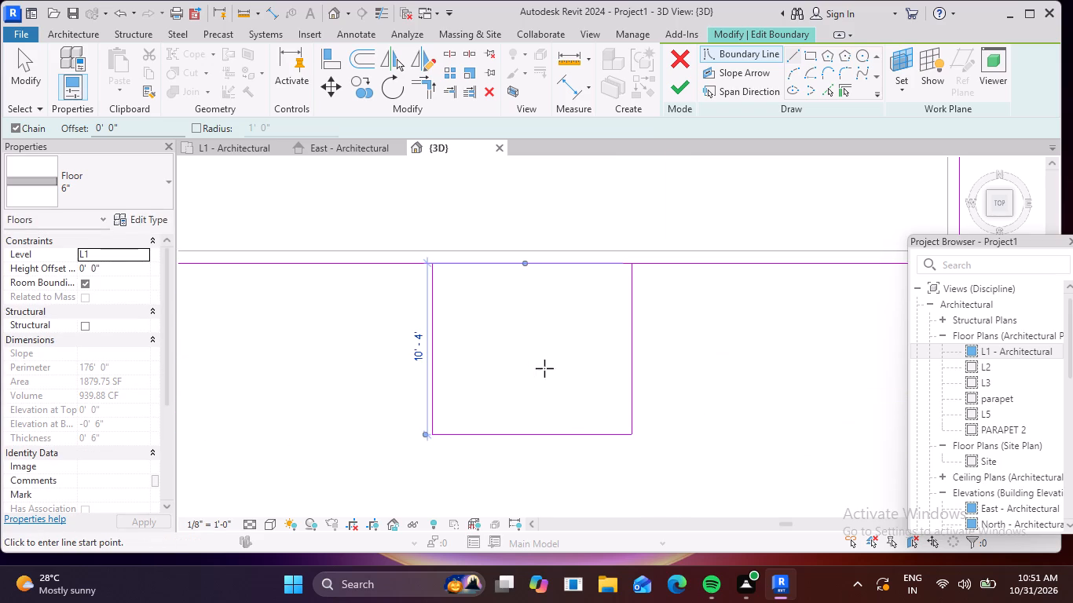
middle_click_drag(562, 380, 611, 427)
key("Escape")
key("Escape")
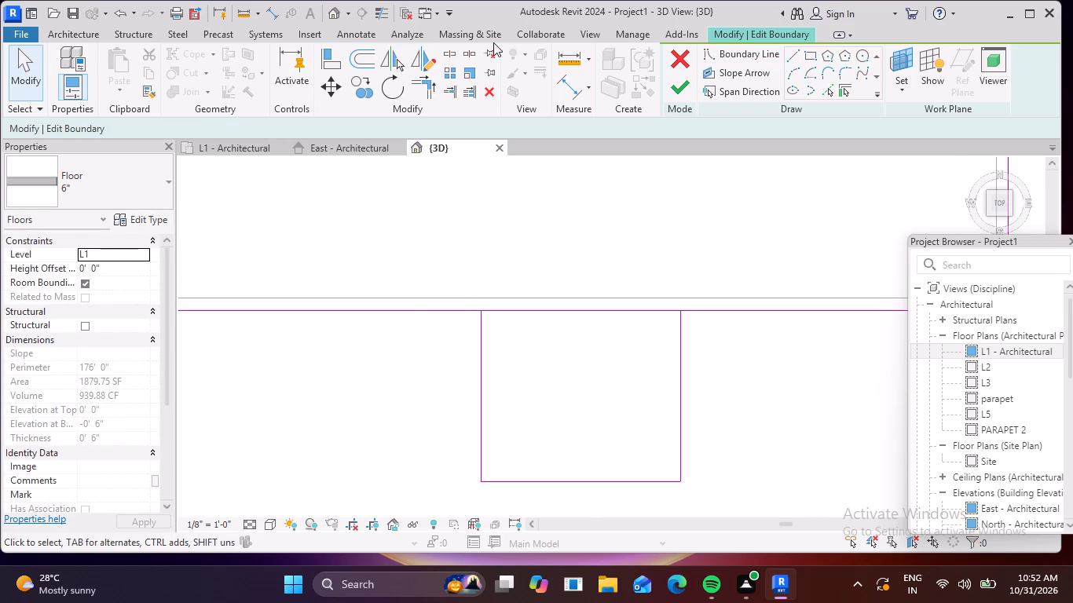
Split the front floor edge between the extension's side lines and trim each half to a corner with its adjacent side line.
left_click(449, 50)
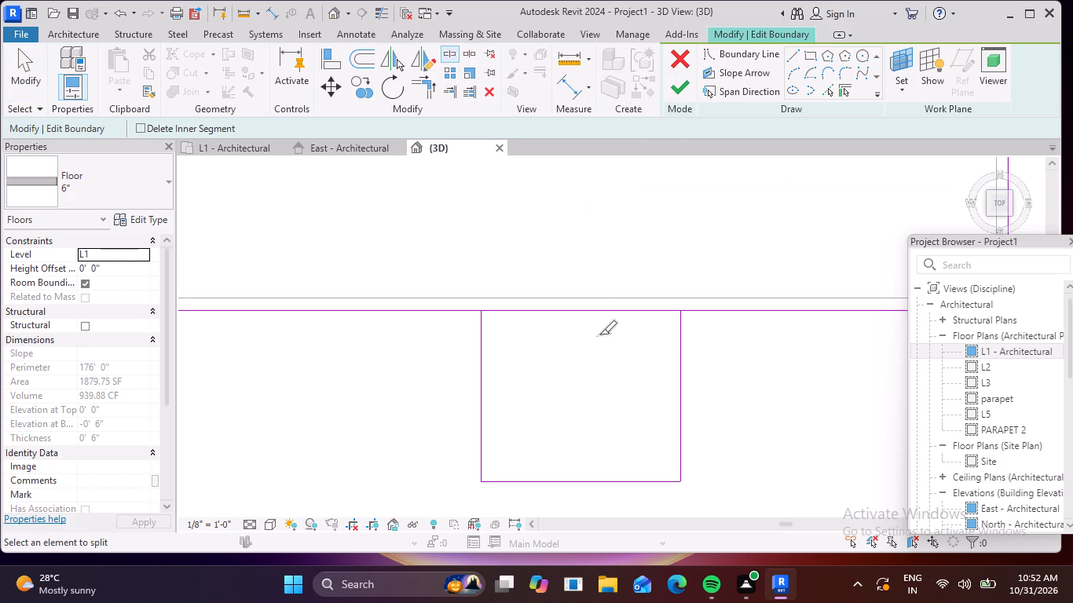
left_click(586, 312)
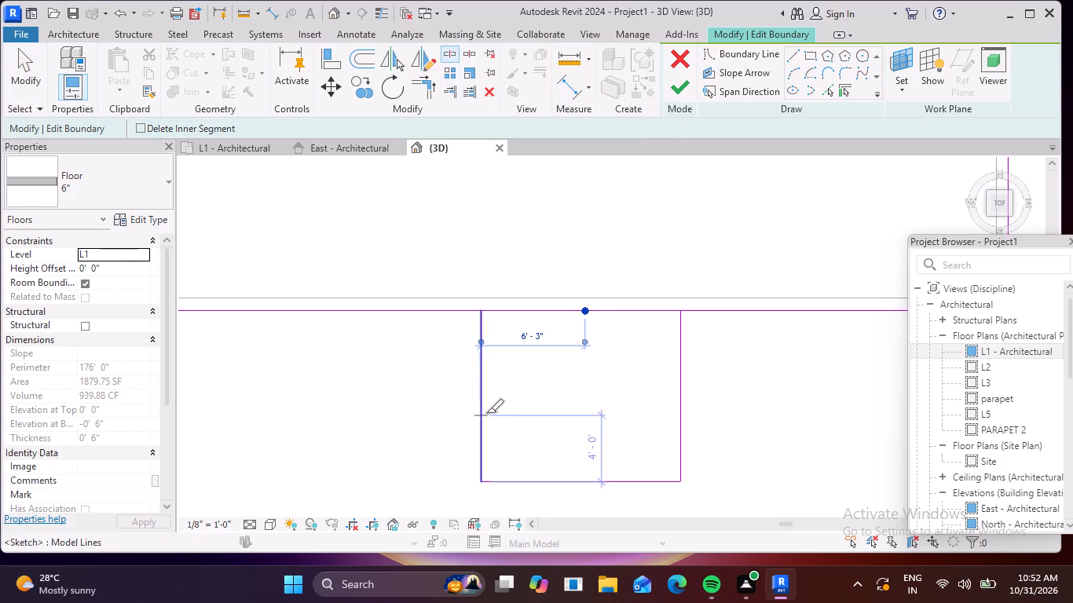
left_click(432, 89)
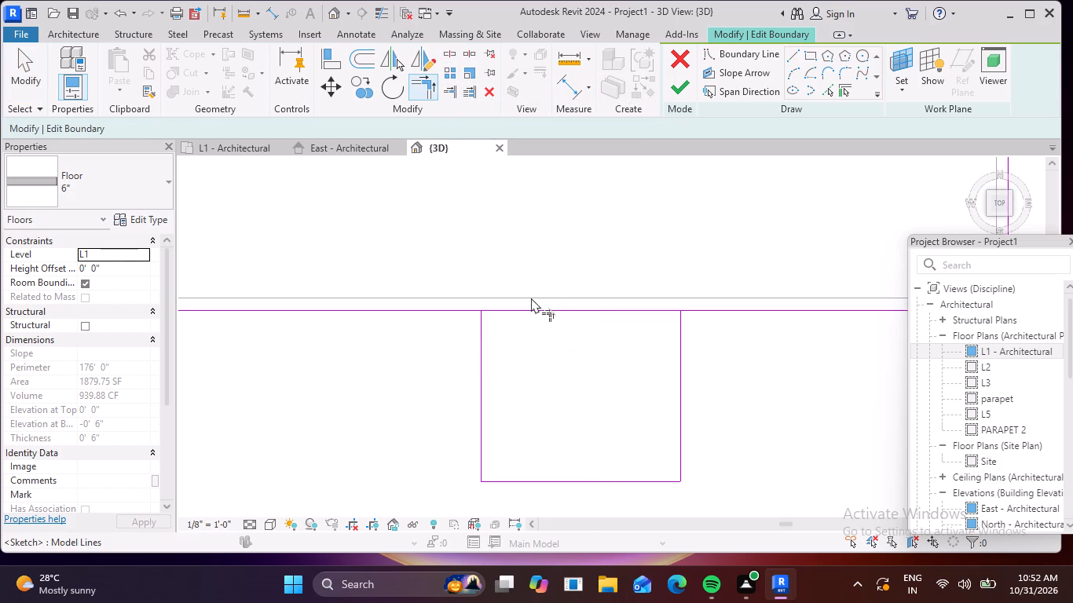
left_click(459, 309)
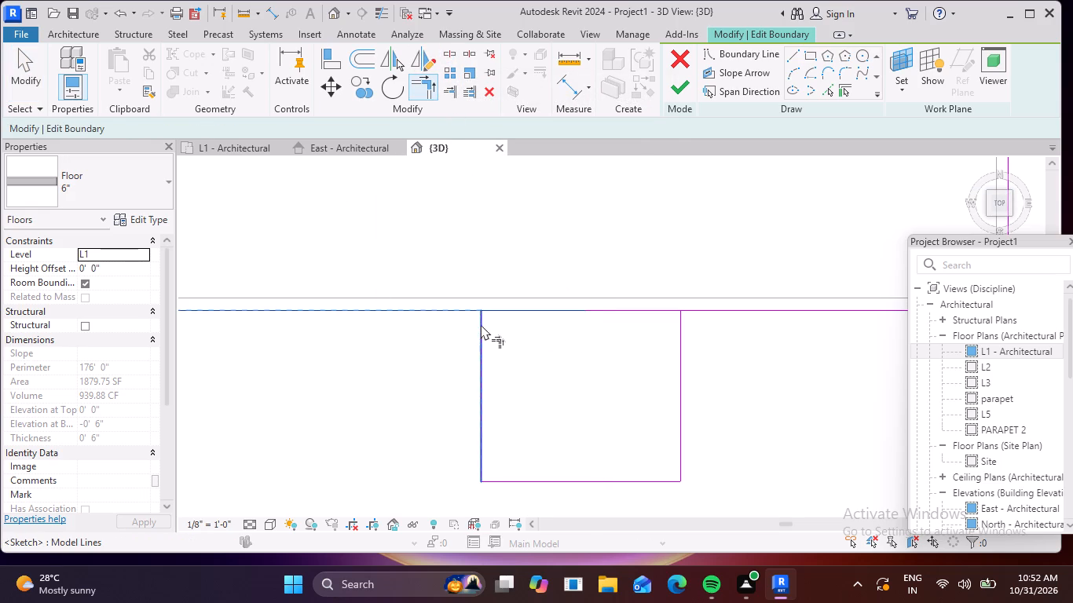
left_click(480, 324)
left_click(732, 305)
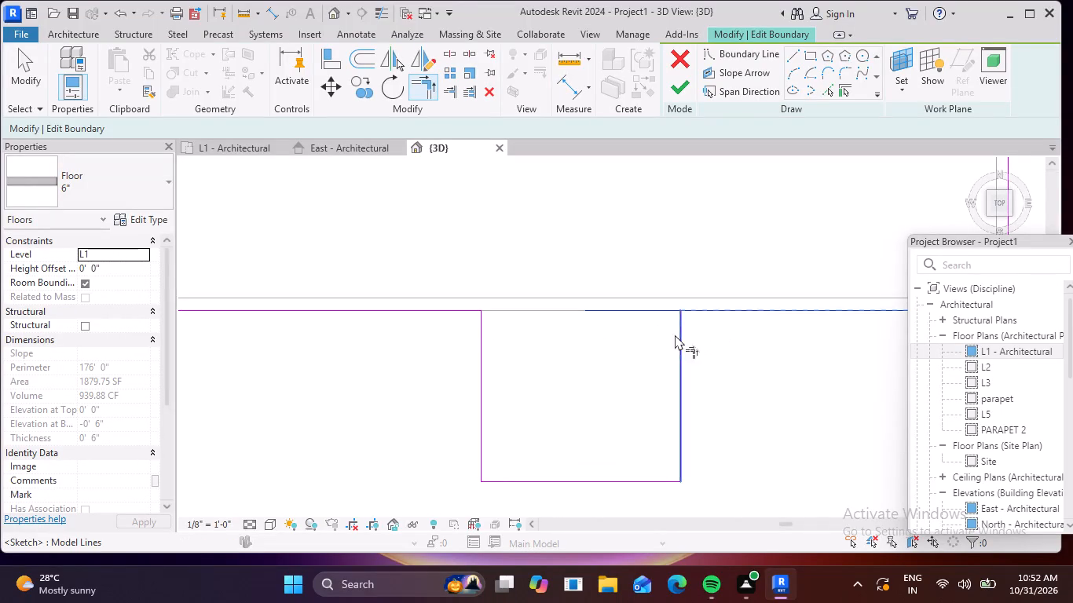
left_click(681, 334)
scroll(595, 383, "down", 4)
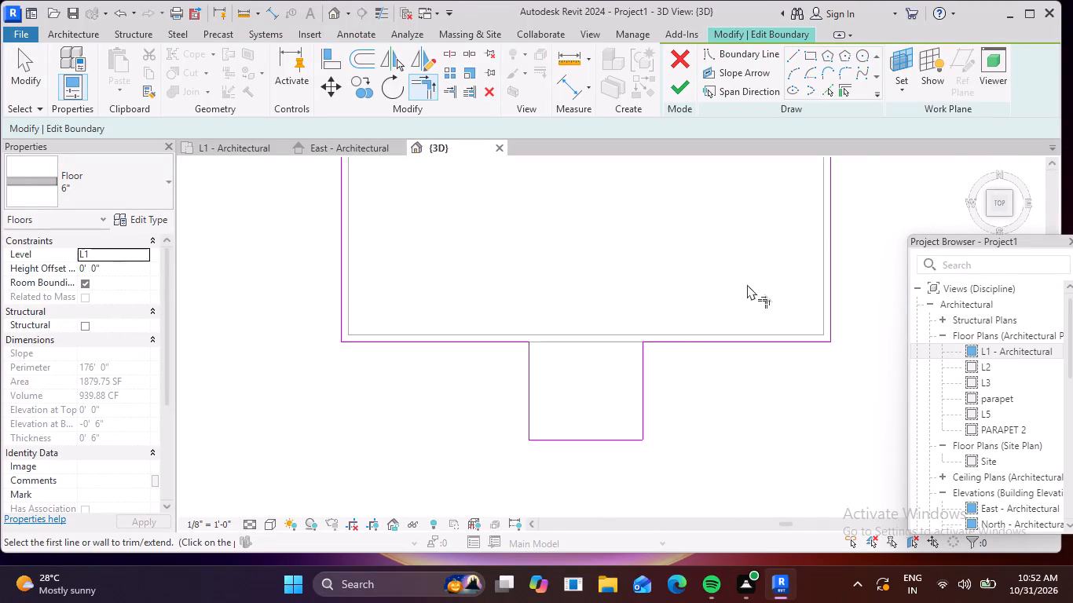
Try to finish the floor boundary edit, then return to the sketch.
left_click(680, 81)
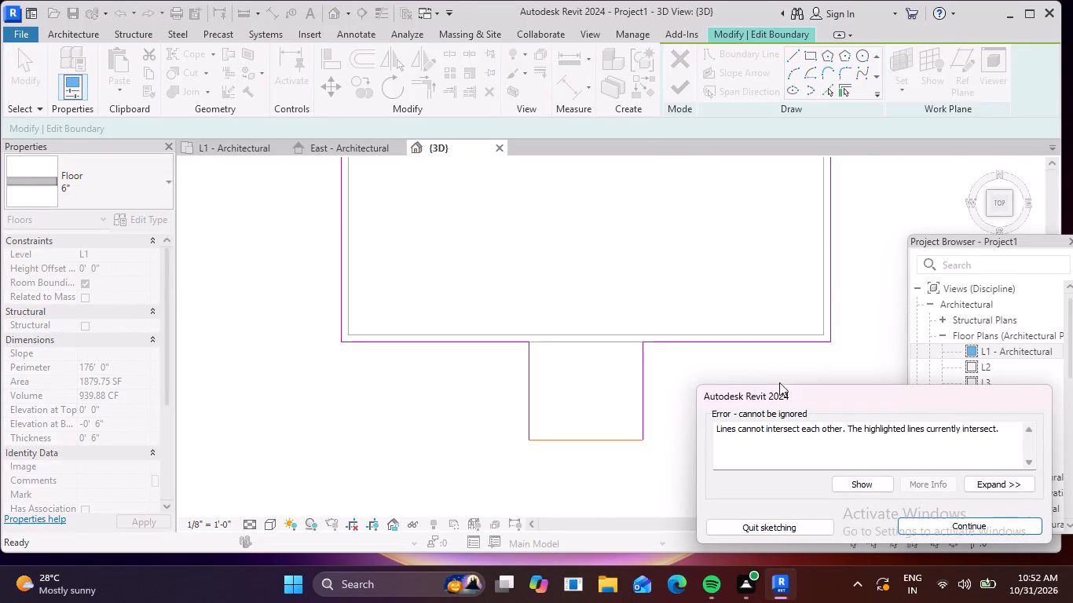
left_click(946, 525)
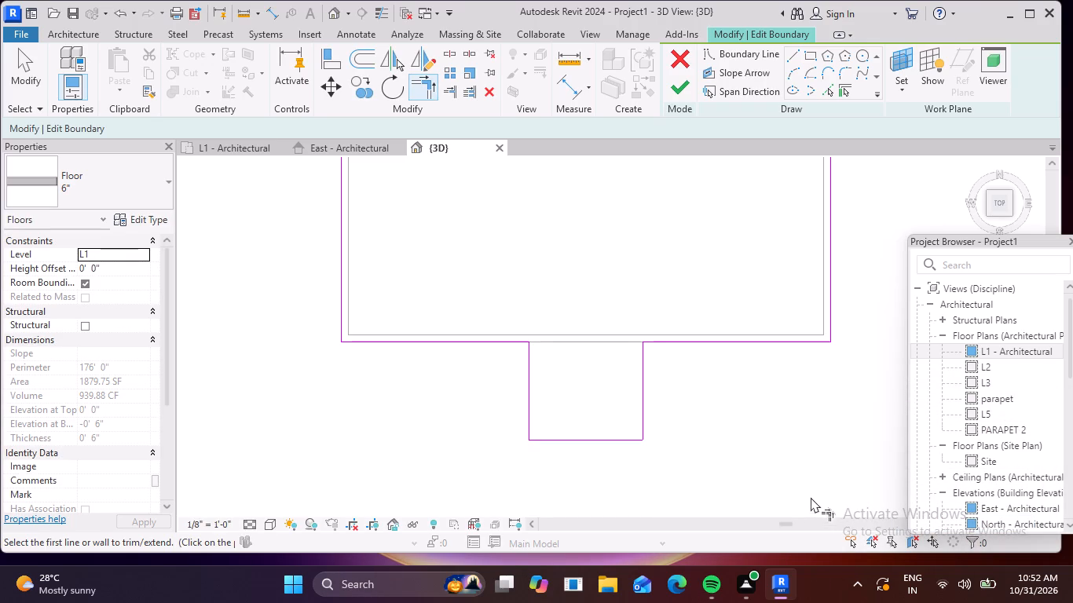
Inspect the whole floor boundary sketch in 3D and in the L1 - Architectural floor plan.
left_click(1009, 214)
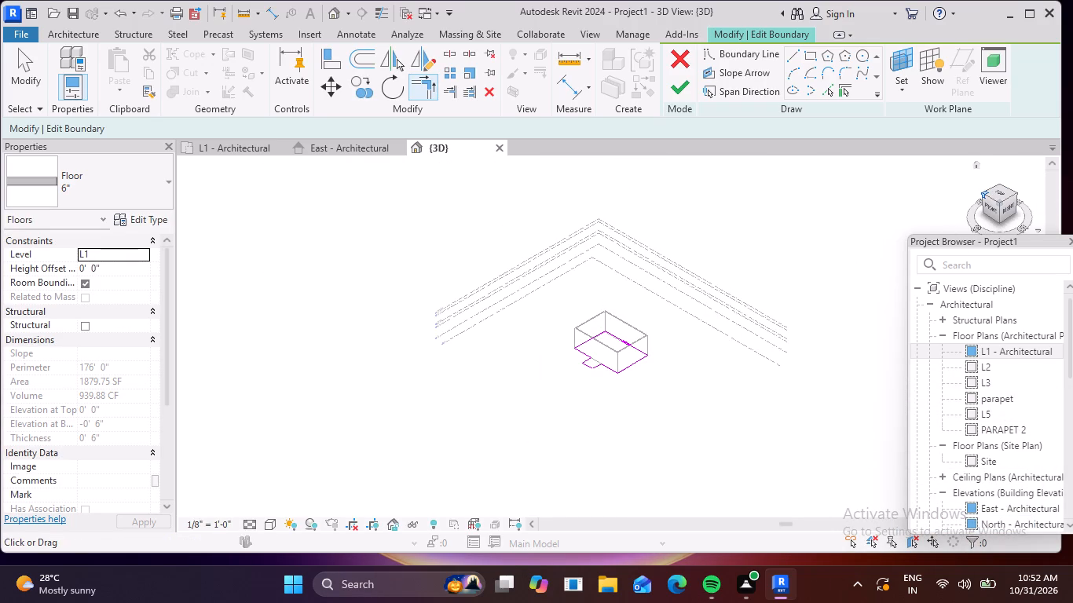
left_click(987, 195)
scroll(632, 400, "up", 6)
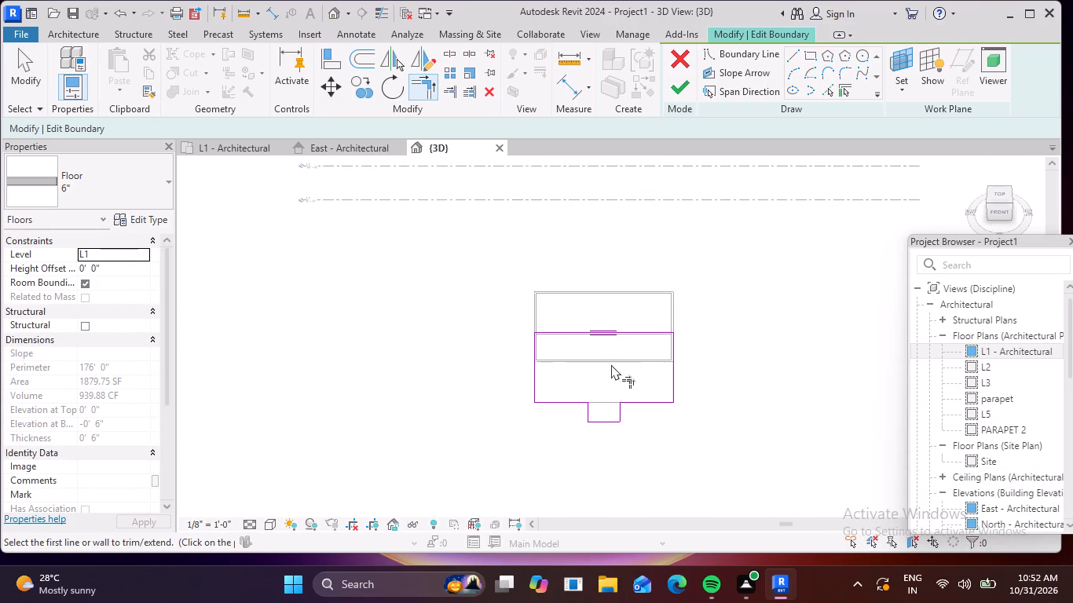
scroll(622, 369, "up", 6)
middle_click_drag(826, 385, 789, 276, "shift")
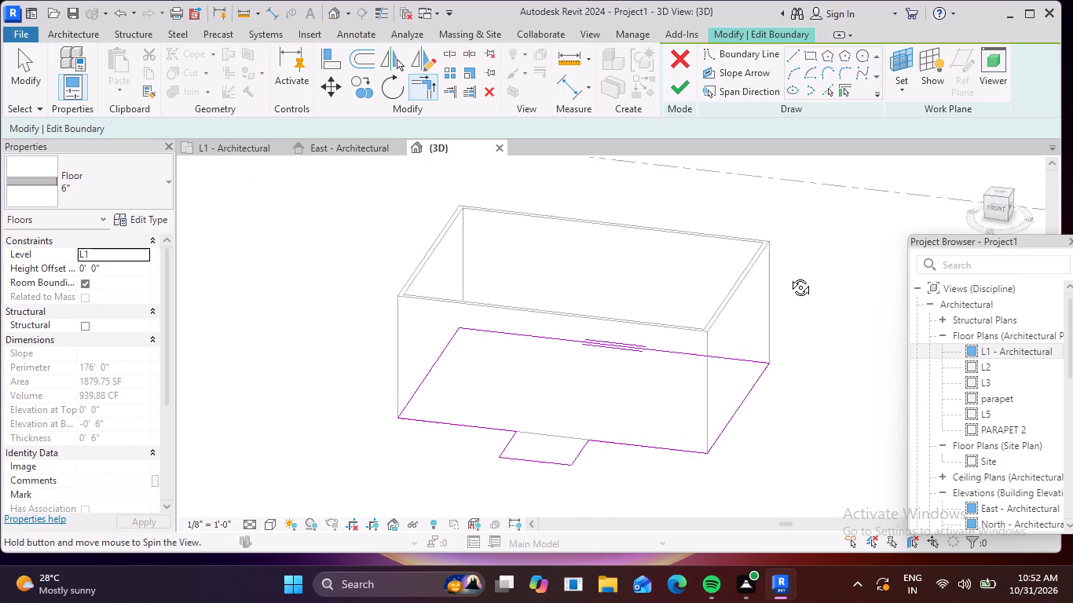
middle_click_drag(789, 276, 839, 339, "shift")
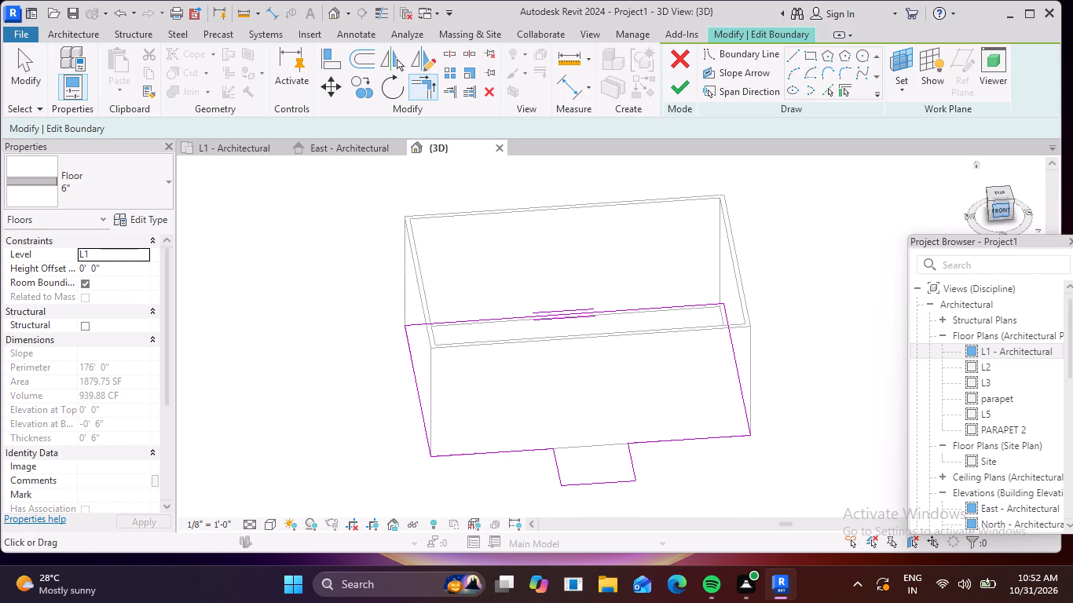
double_click(974, 349)
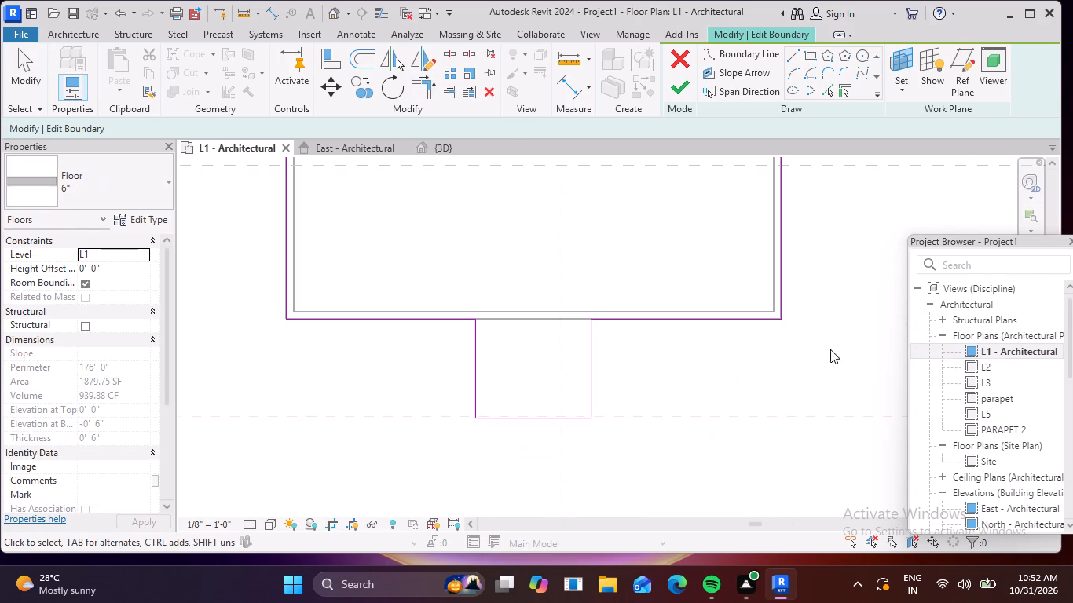
scroll(646, 340, "down", 3)
middle_click_drag(595, 305, 608, 404)
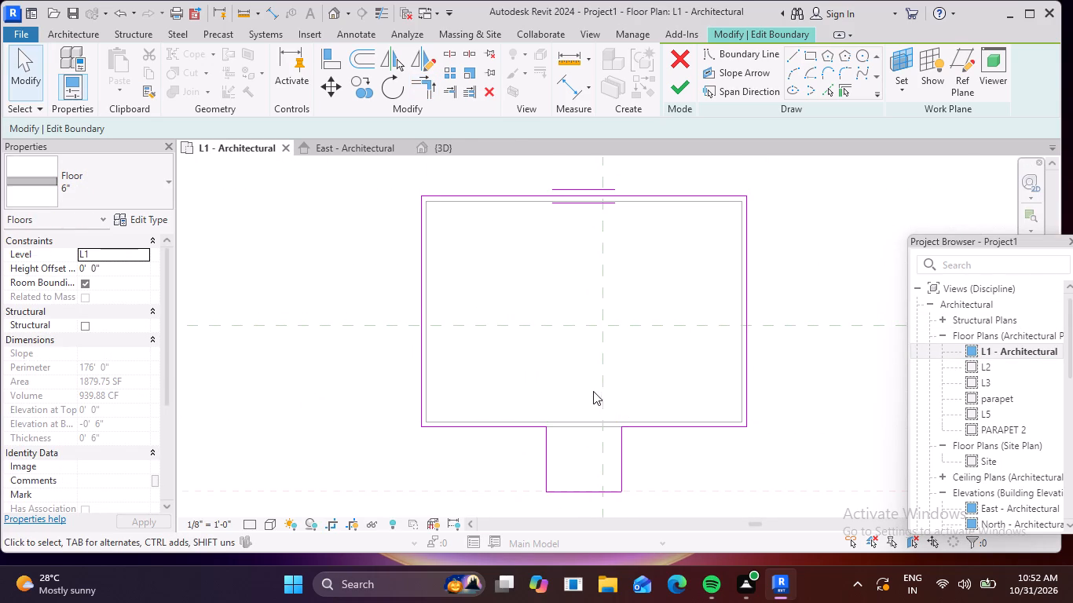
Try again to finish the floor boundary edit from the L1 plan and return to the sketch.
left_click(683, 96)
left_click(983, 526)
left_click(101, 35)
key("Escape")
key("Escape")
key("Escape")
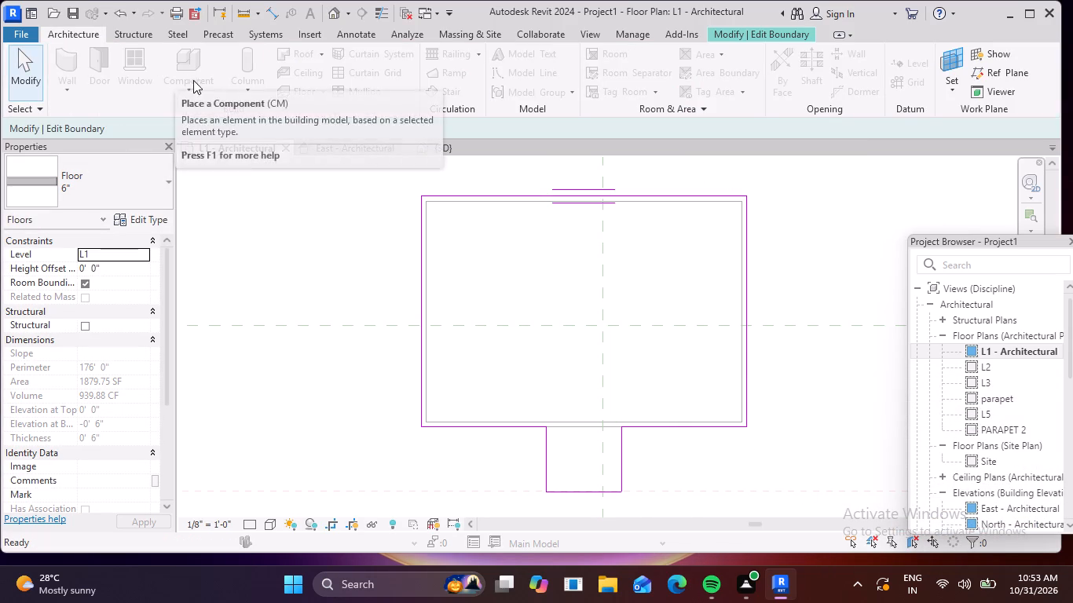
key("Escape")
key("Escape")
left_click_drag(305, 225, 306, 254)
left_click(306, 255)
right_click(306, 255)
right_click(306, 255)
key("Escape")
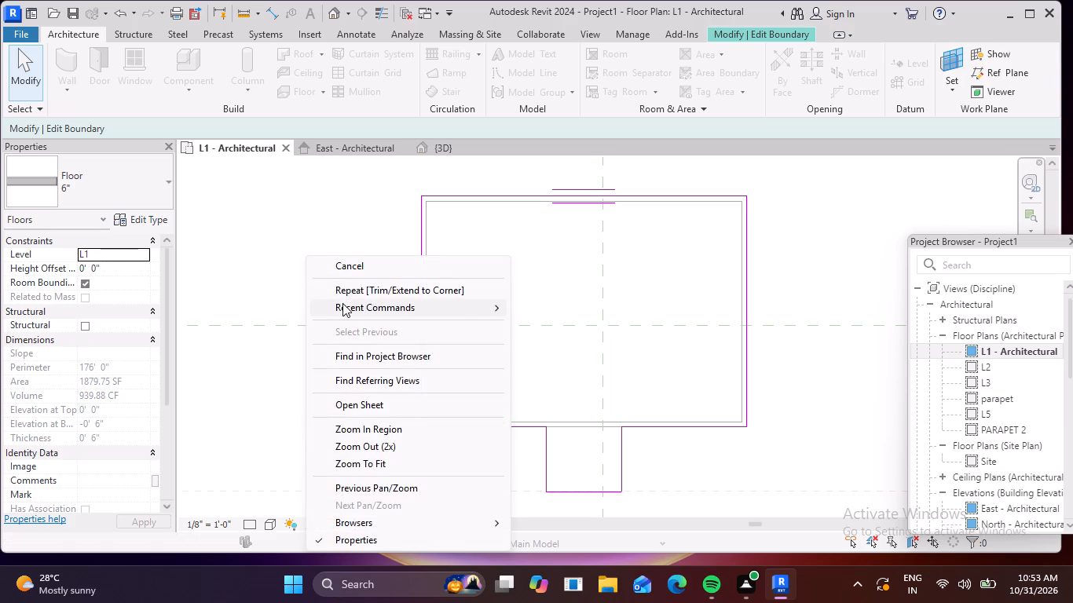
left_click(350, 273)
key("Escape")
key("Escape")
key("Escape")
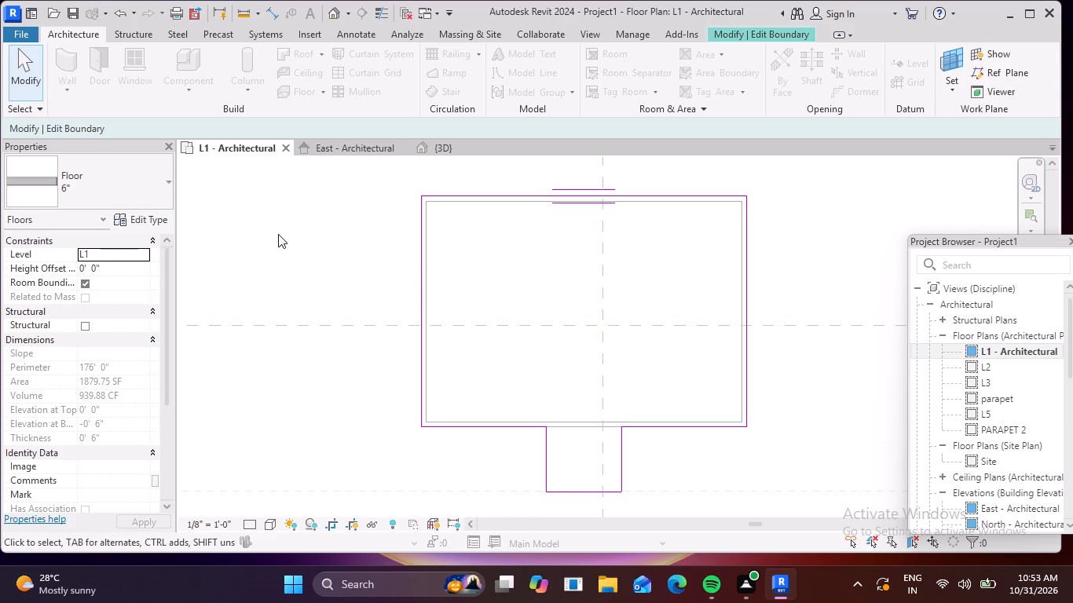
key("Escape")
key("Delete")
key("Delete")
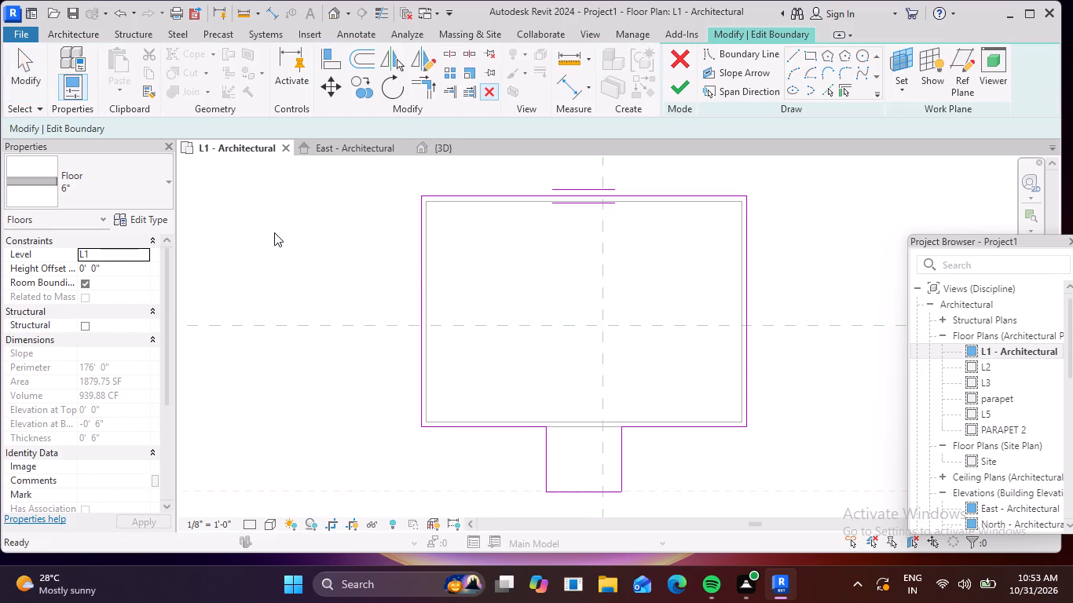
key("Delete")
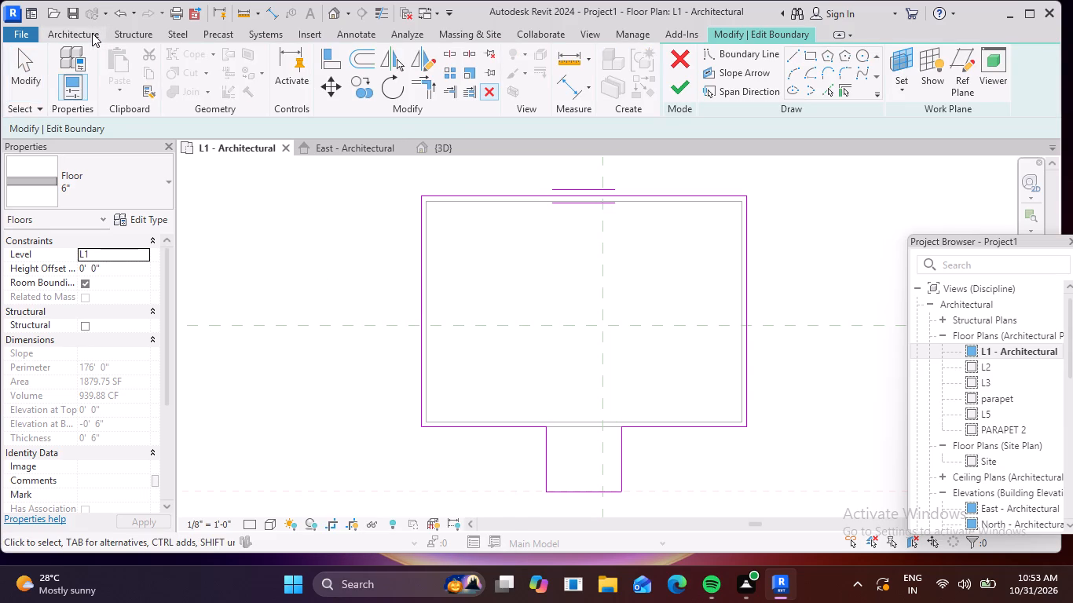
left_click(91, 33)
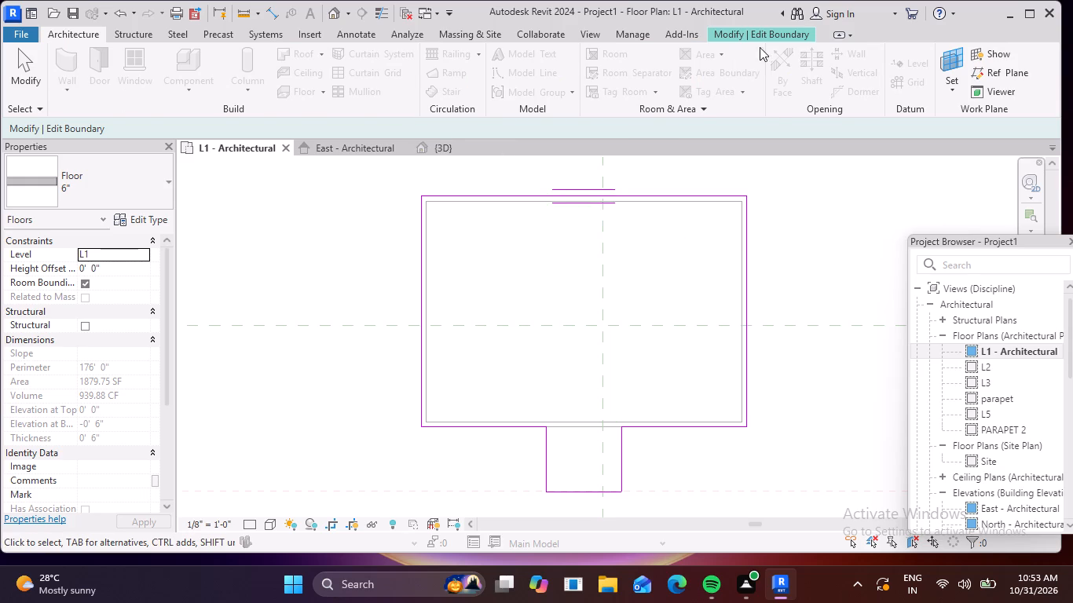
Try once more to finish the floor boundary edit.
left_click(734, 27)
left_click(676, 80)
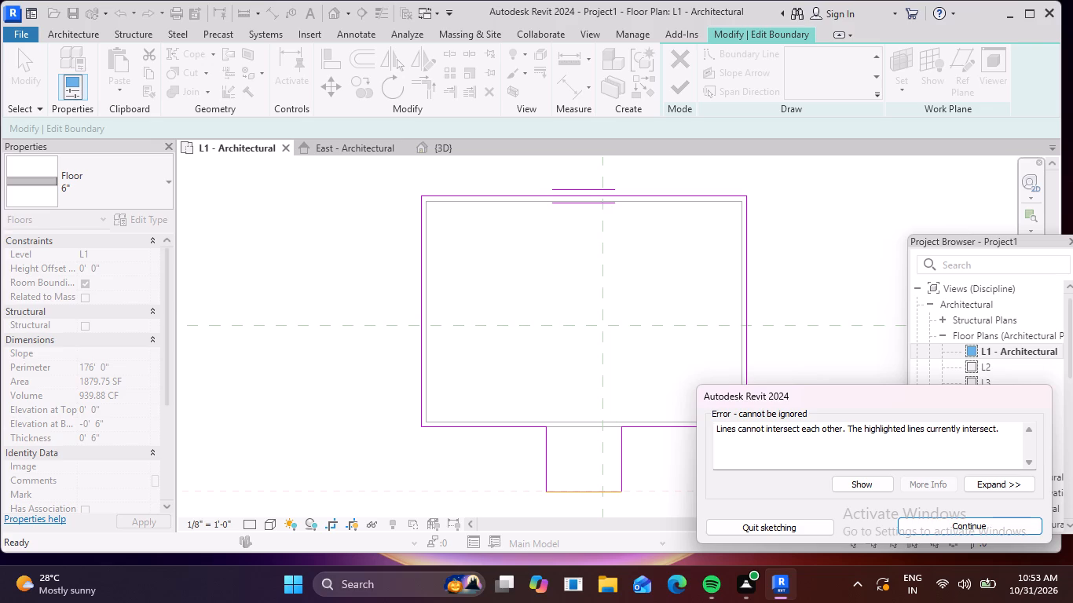
Examine the highlighted intersecting line at the front edge of the floor extension, and return to the boundary sketch.
scroll(583, 487, "up", 2)
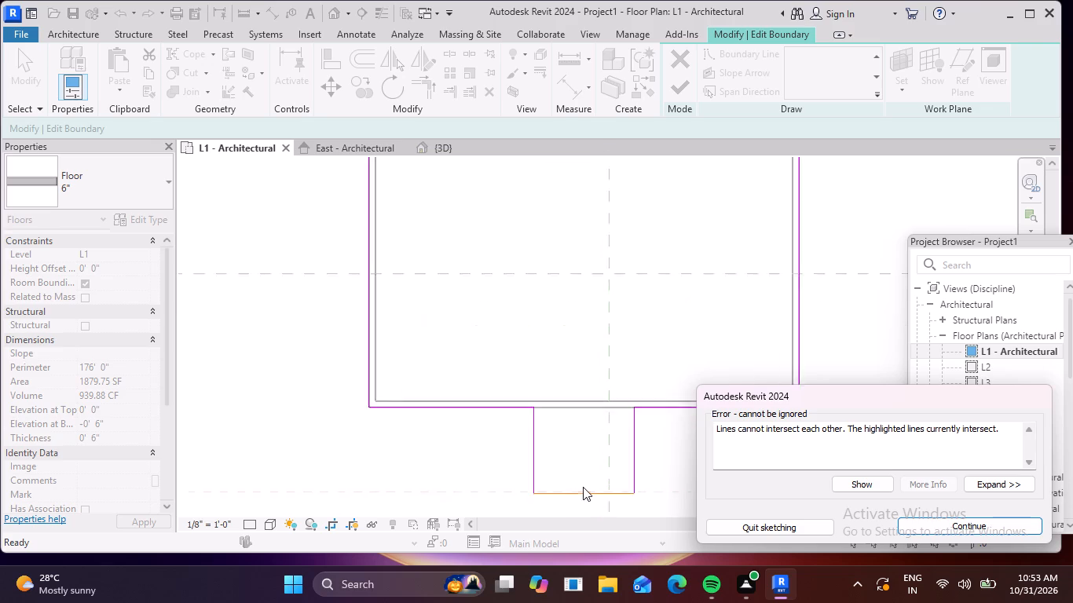
scroll(583, 487, "up", 8)
scroll(597, 488, "down", 4)
middle_click_drag(596, 488, 582, 479)
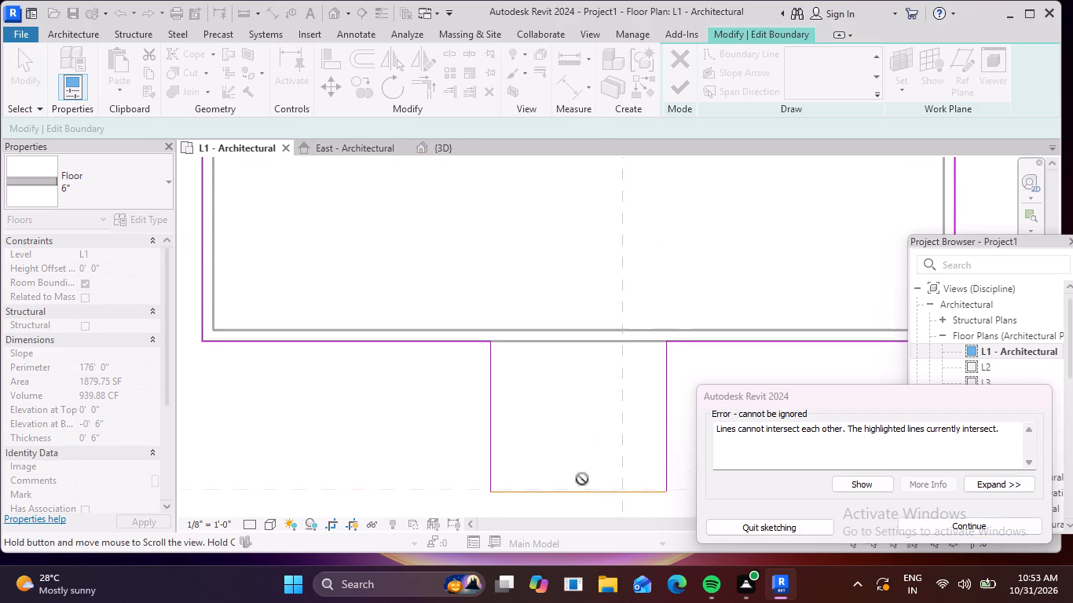
middle_click_drag(582, 479, 496, 407)
scroll(532, 422, "up", 5)
scroll(536, 423, "down", 1)
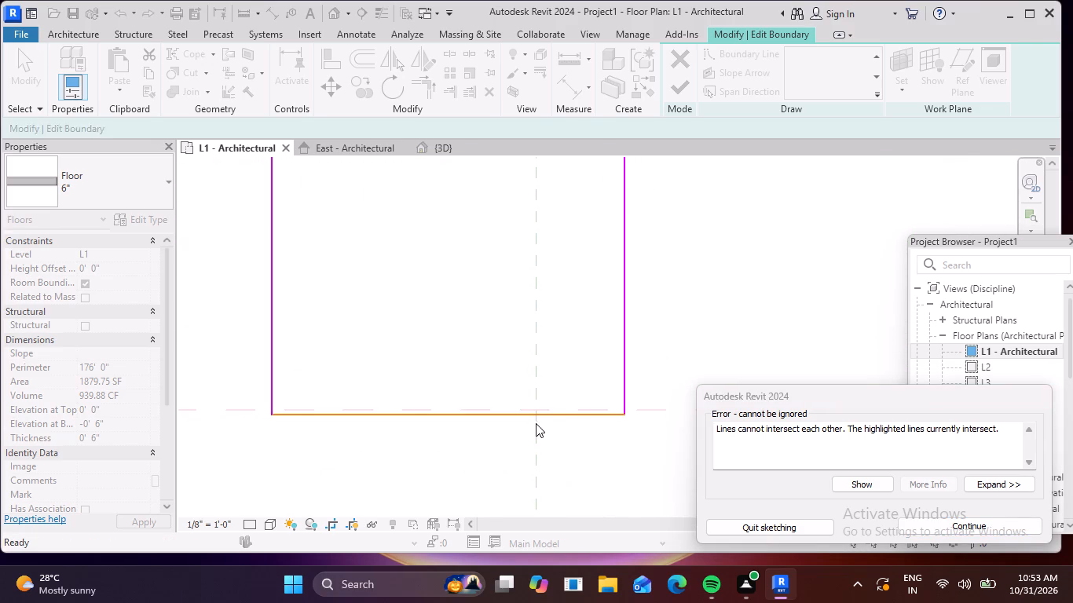
scroll(536, 423, "down", 4)
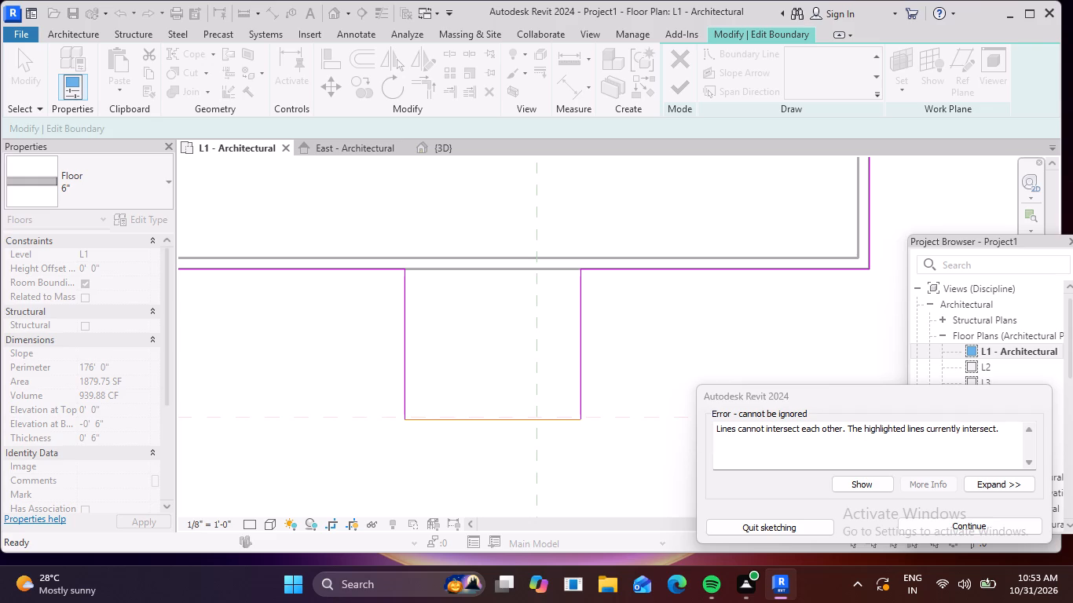
scroll(722, 426, "down", 2)
left_click(862, 483)
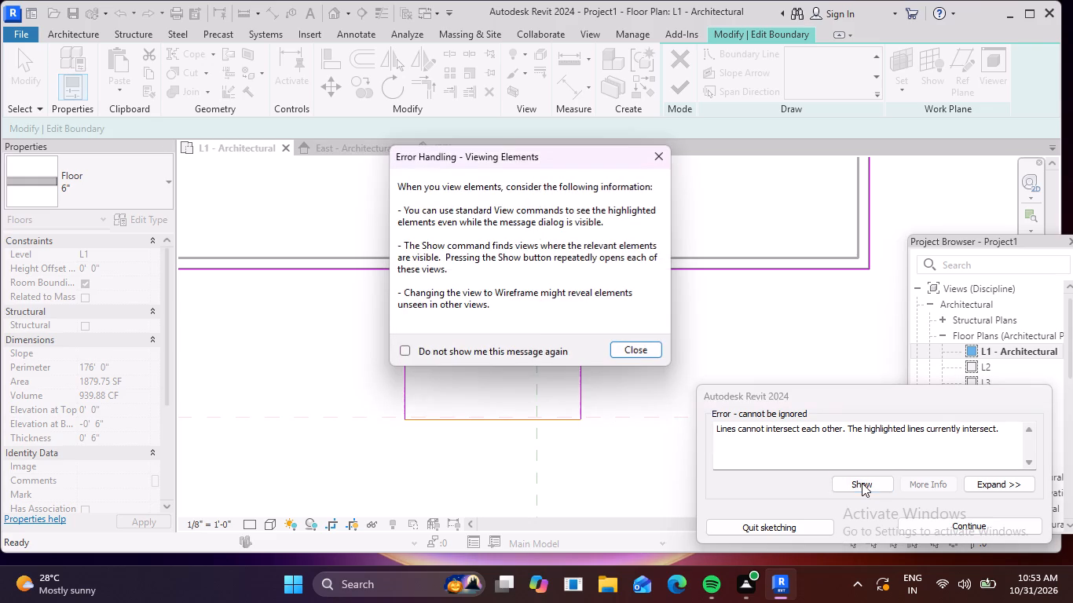
left_click(647, 348)
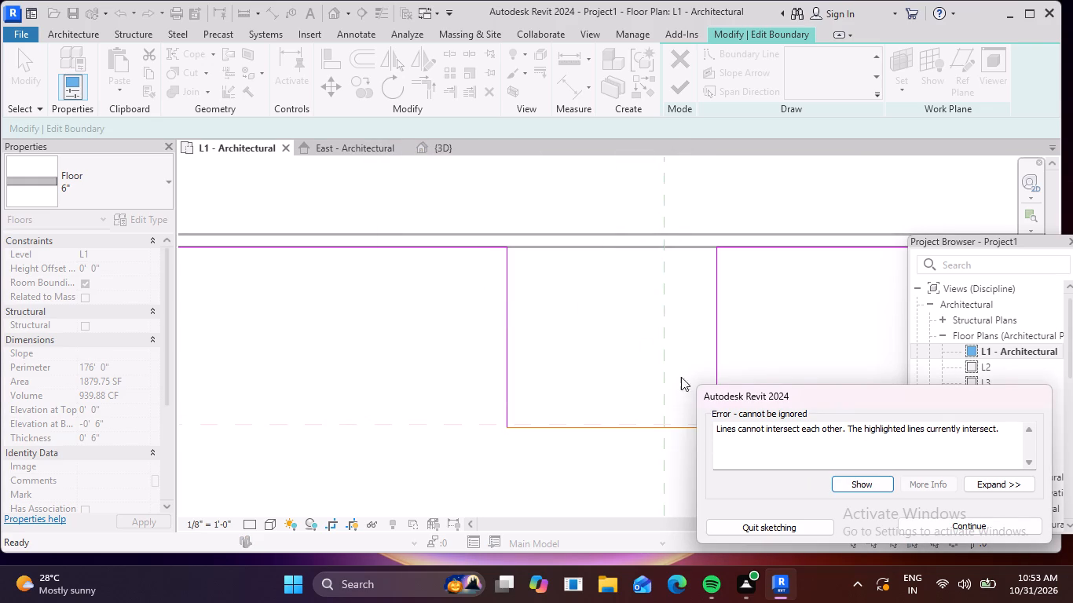
scroll(597, 409, "down", 4)
middle_click_drag(583, 412, 422, 393)
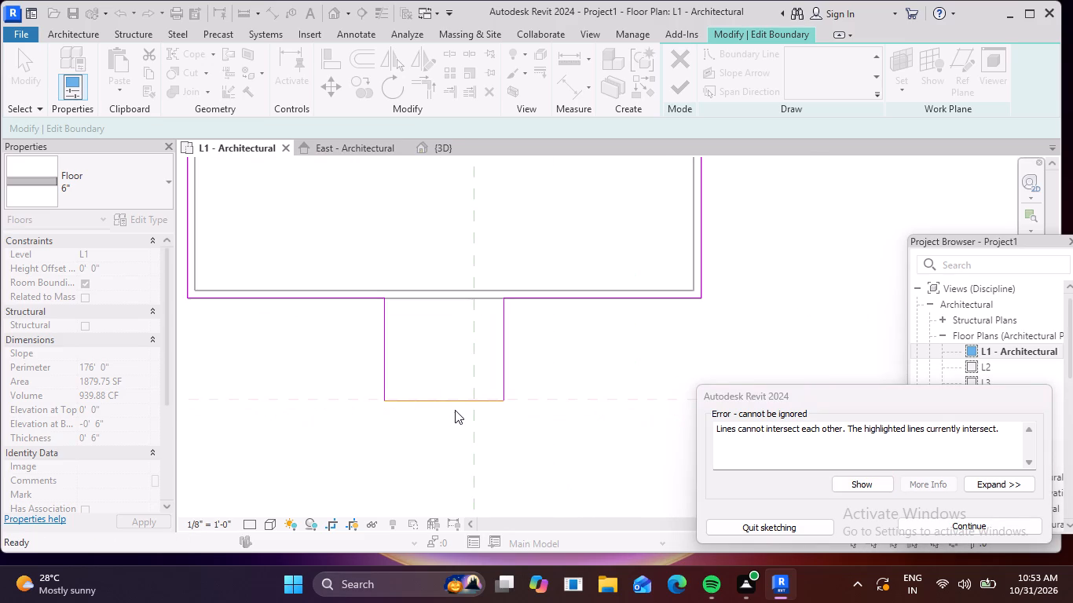
scroll(456, 410, "up", 5)
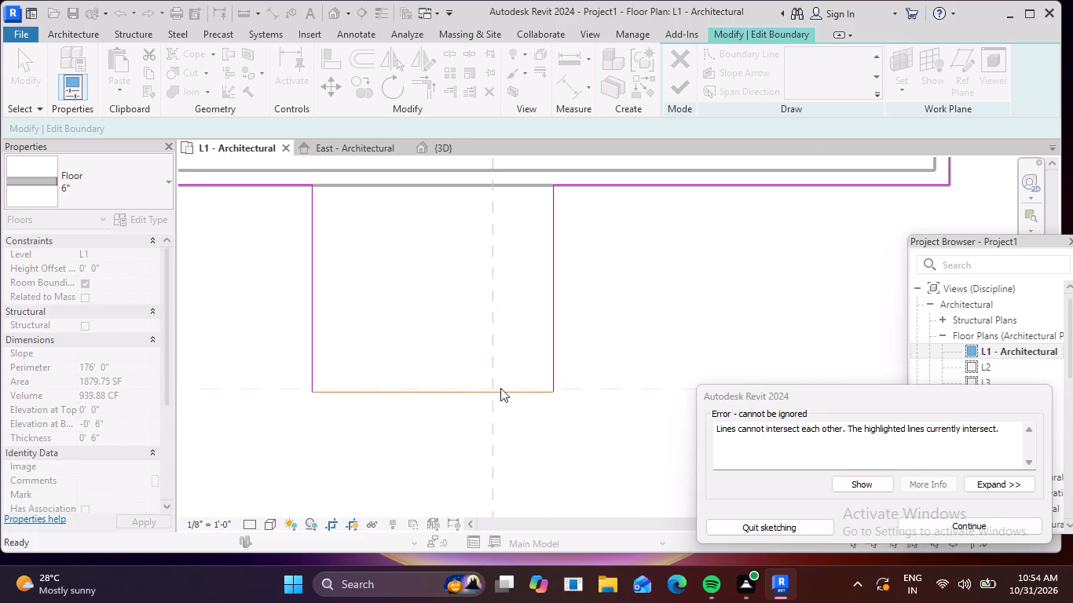
left_click(501, 390)
left_click(493, 393)
left_click(513, 402)
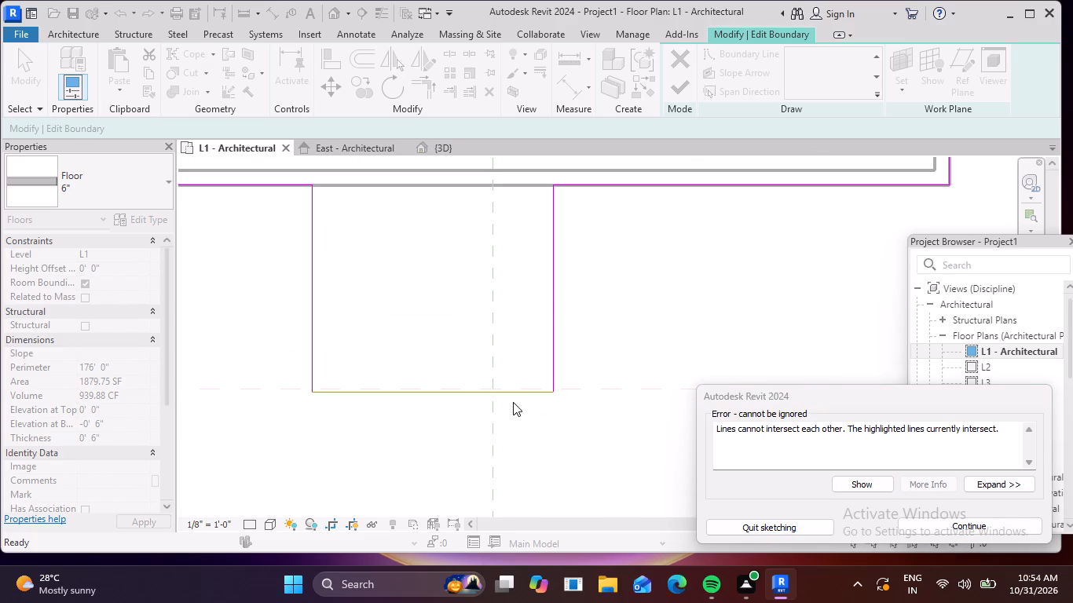
triple_click(504, 393)
double_click(504, 393)
left_click(974, 525)
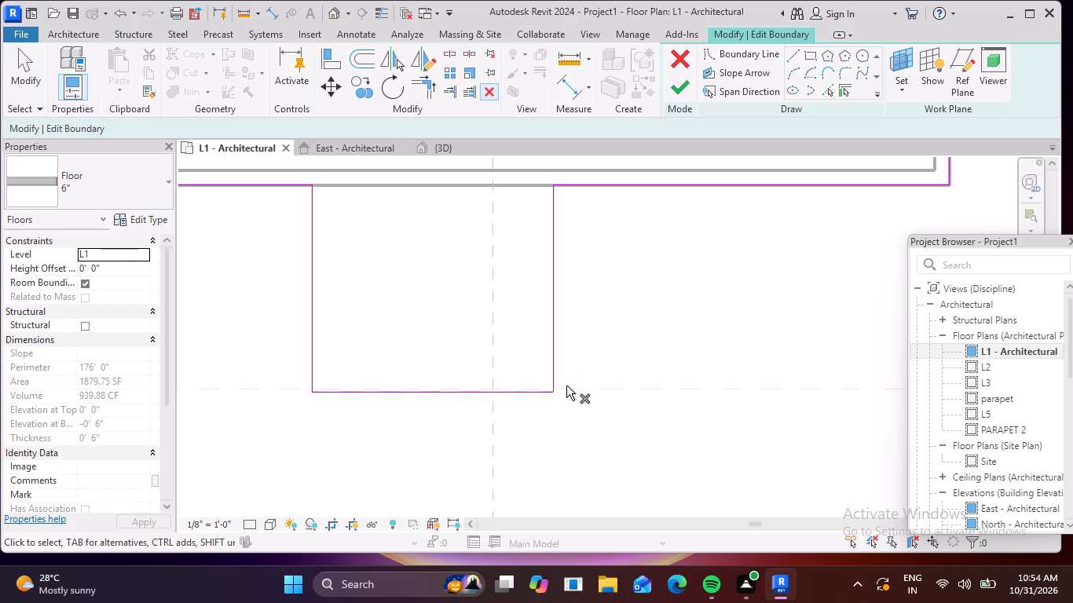
Delete the boundary line along the front edge of the floor extension.
left_click(530, 397)
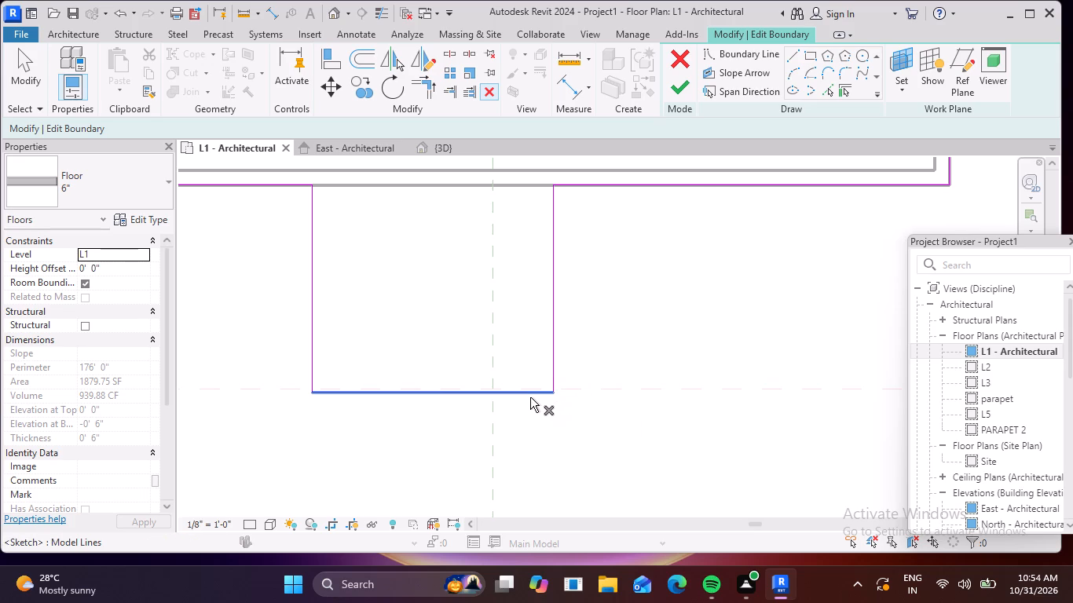
key("Delete")
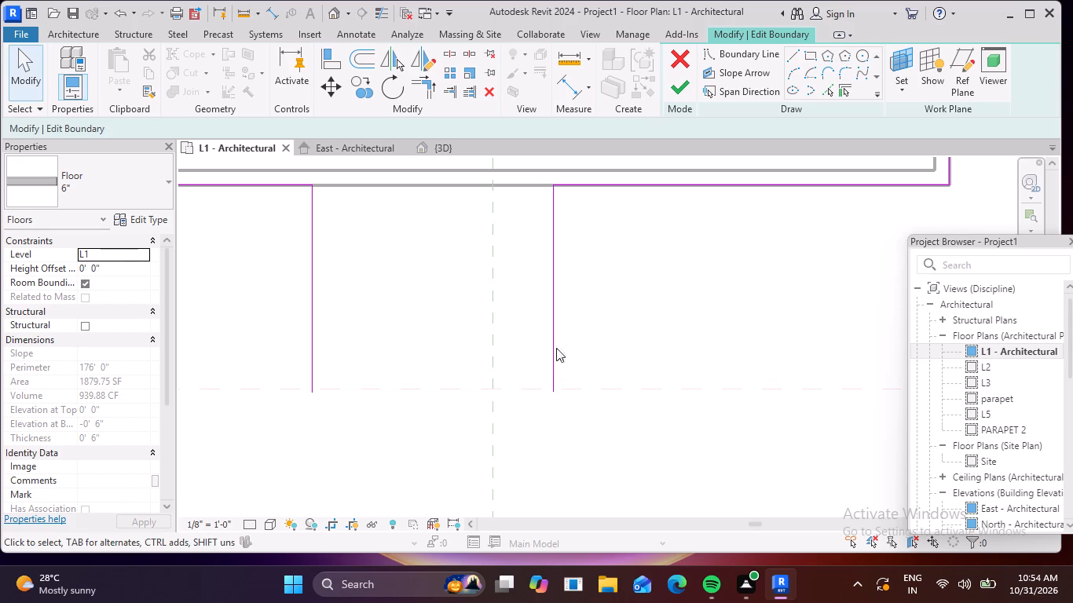
Draw a short horizontal boundary line between the extension's two side lines, on the dashed section line at their front ends.
left_click(797, 57)
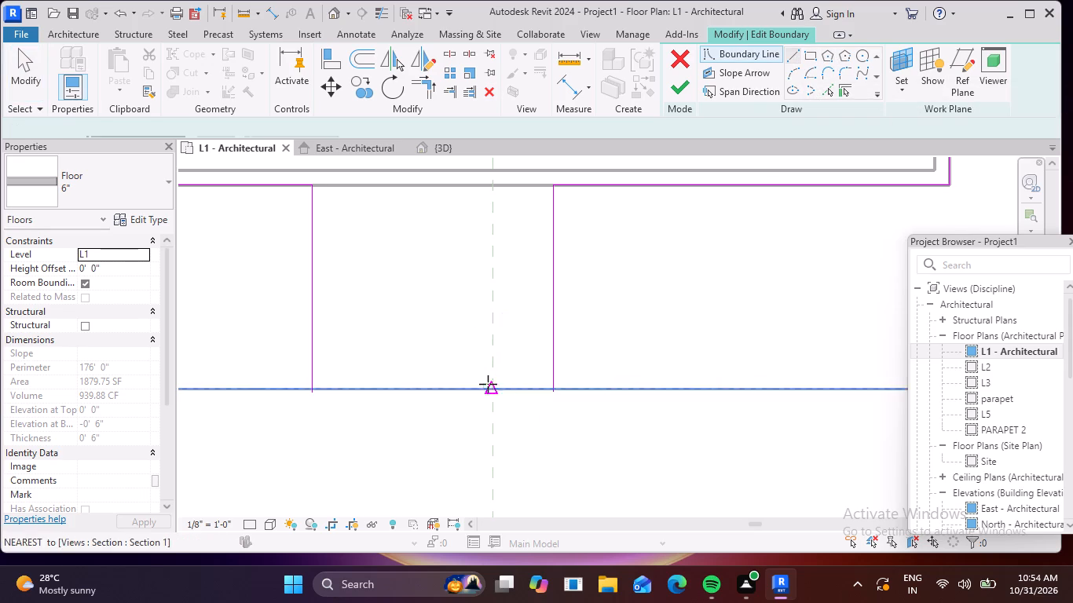
left_click(361, 390)
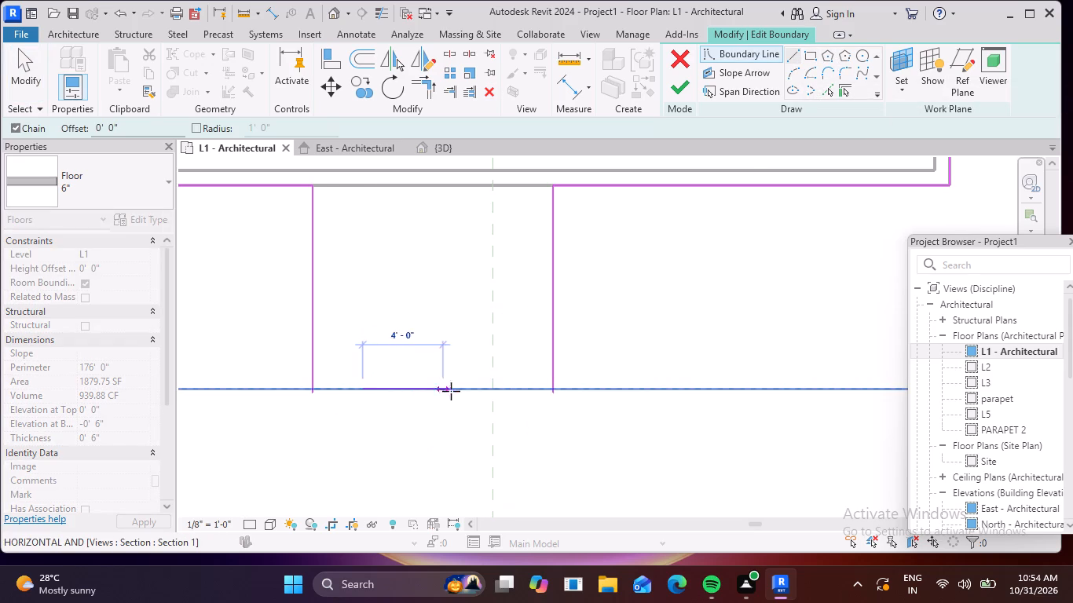
left_click(473, 390)
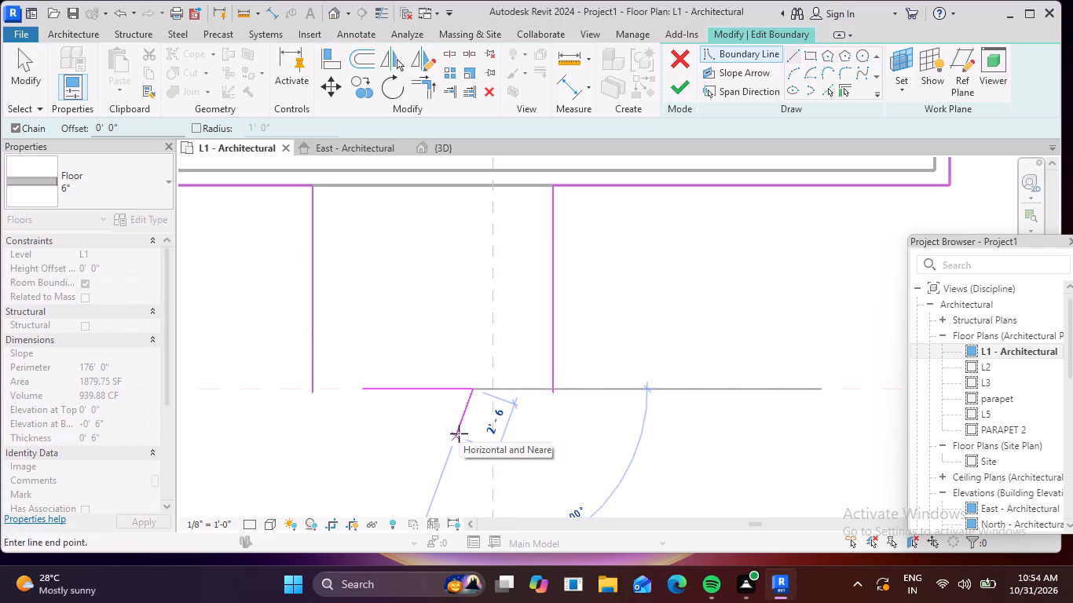
key("Escape")
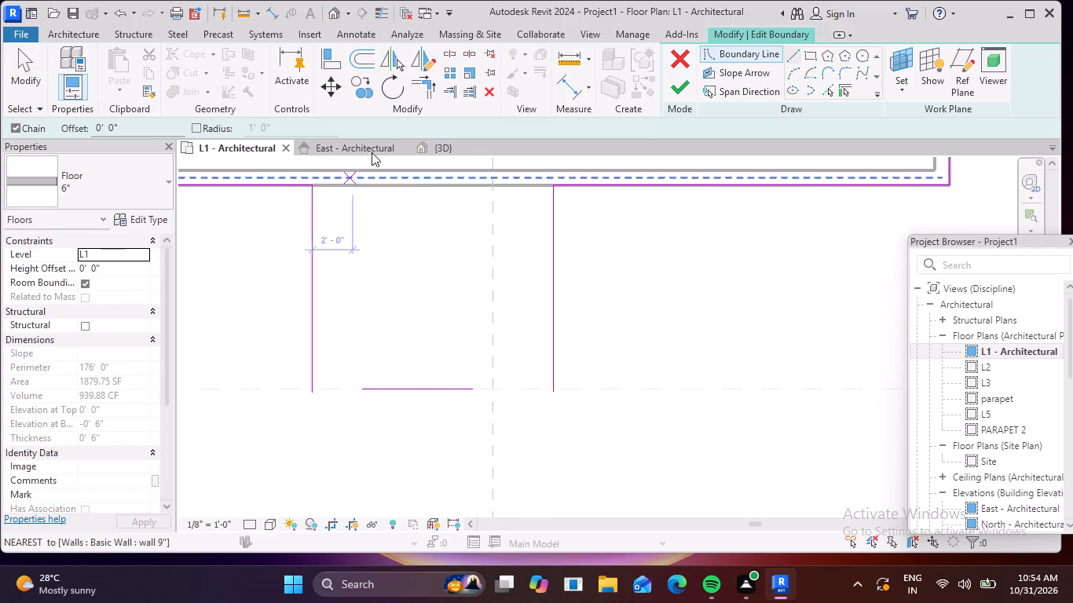
Trim/Extend the new front boundary line to form corners with both side lines of the extension.
left_click(424, 87)
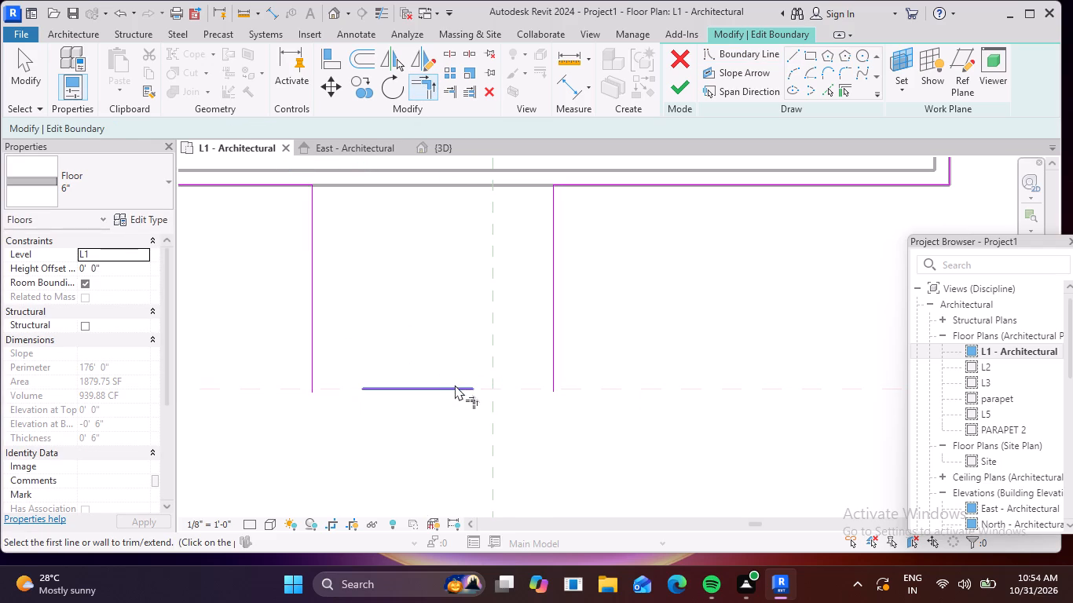
left_click(456, 386)
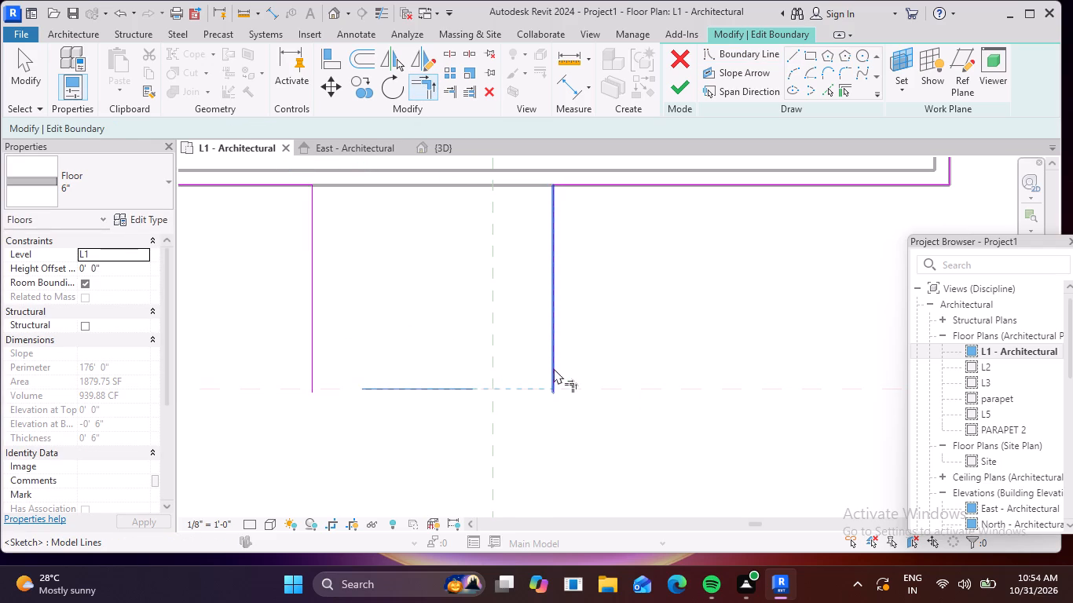
left_click(554, 368)
left_click(309, 349)
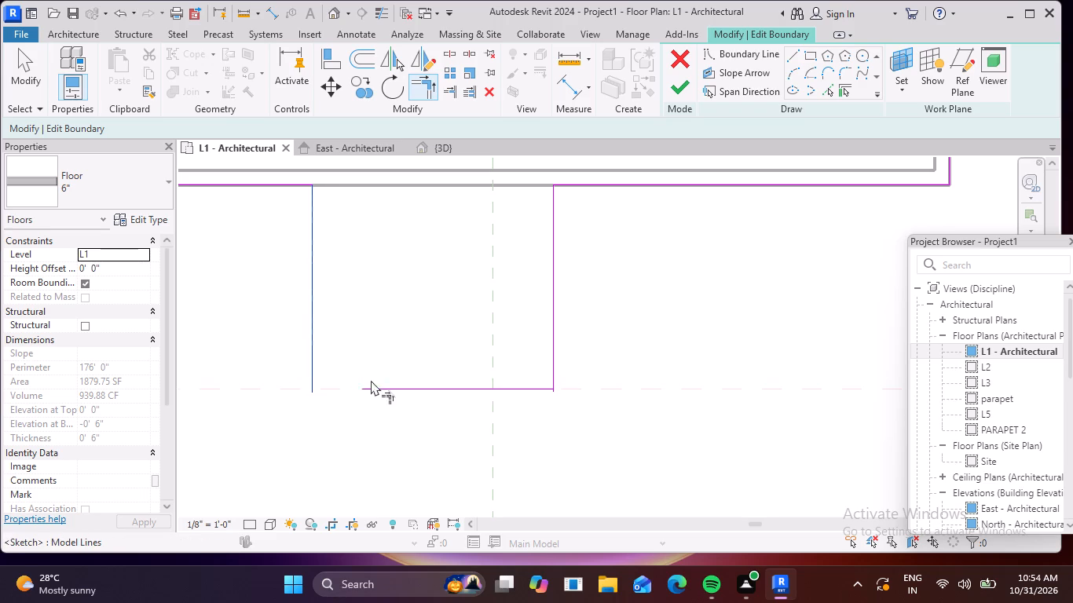
left_click(417, 391)
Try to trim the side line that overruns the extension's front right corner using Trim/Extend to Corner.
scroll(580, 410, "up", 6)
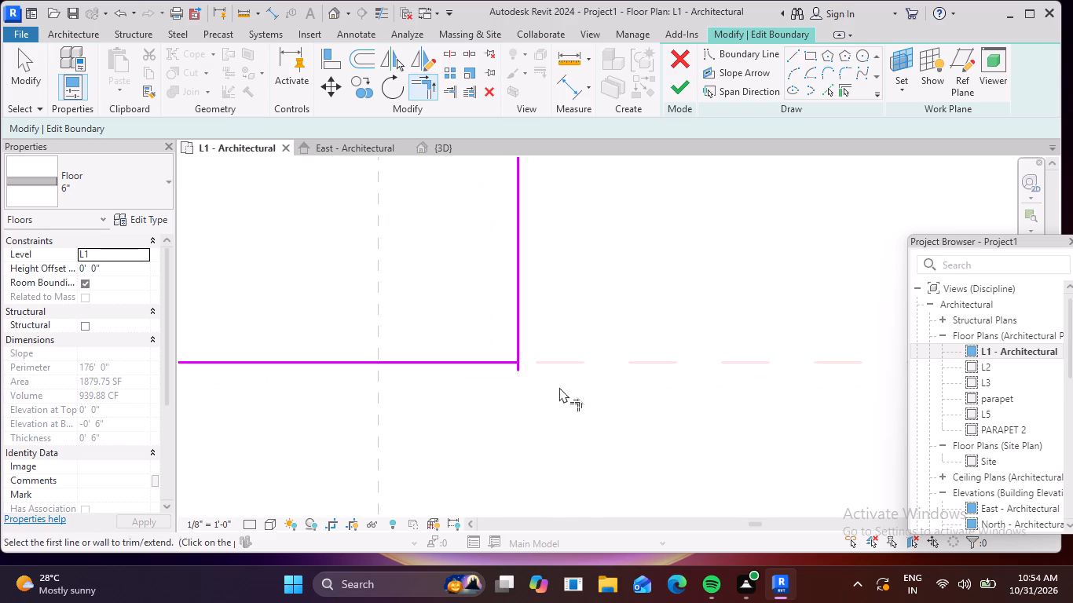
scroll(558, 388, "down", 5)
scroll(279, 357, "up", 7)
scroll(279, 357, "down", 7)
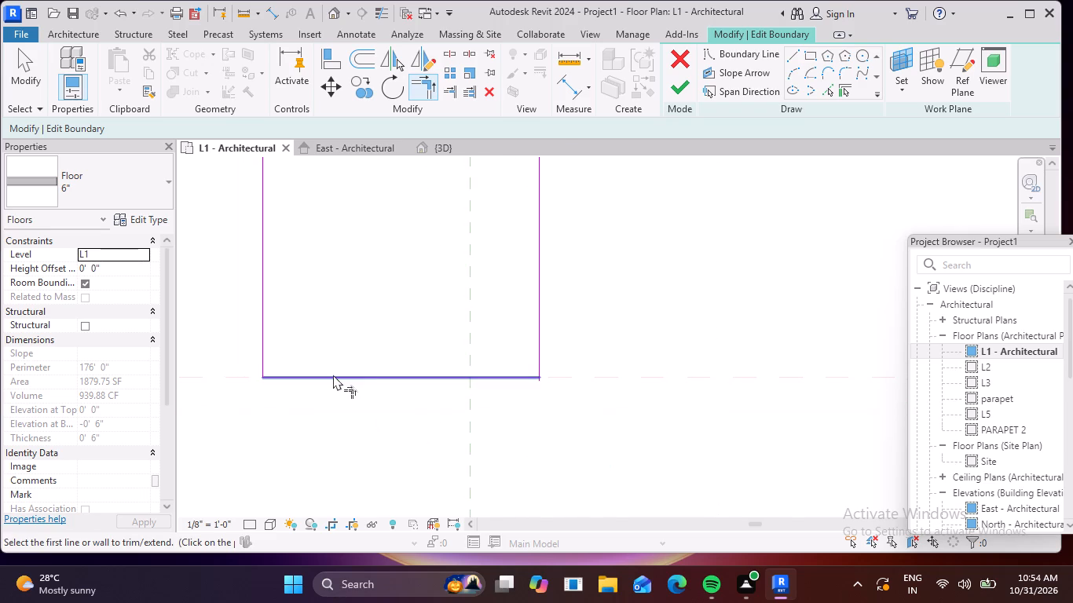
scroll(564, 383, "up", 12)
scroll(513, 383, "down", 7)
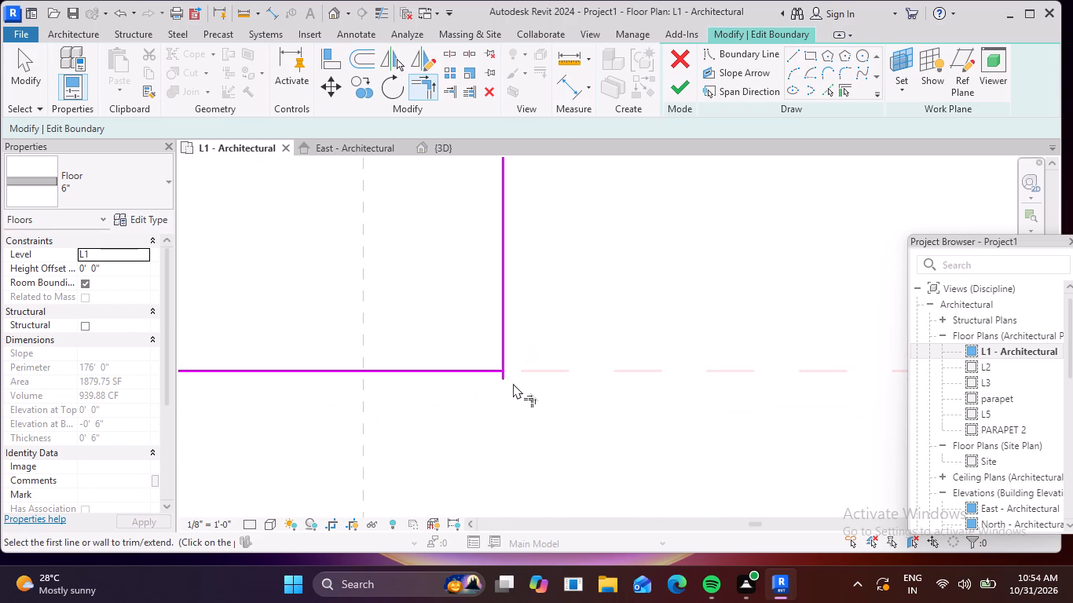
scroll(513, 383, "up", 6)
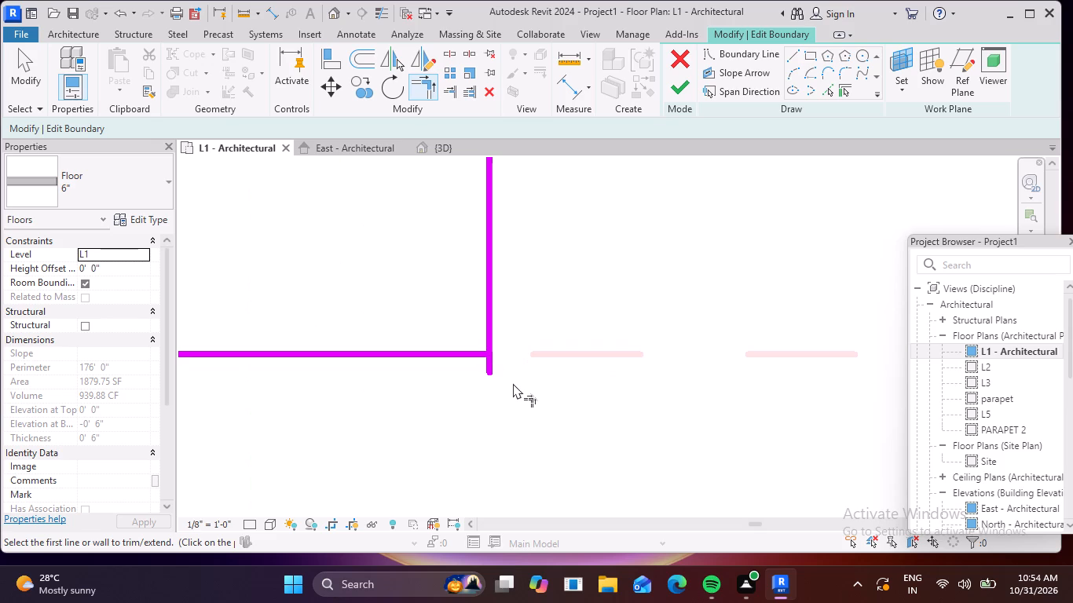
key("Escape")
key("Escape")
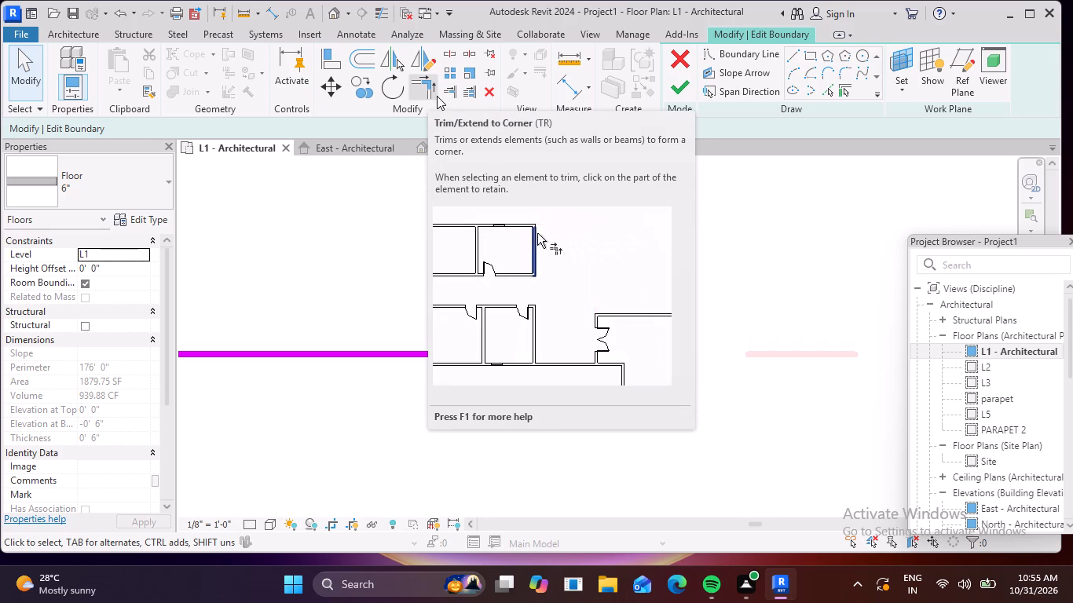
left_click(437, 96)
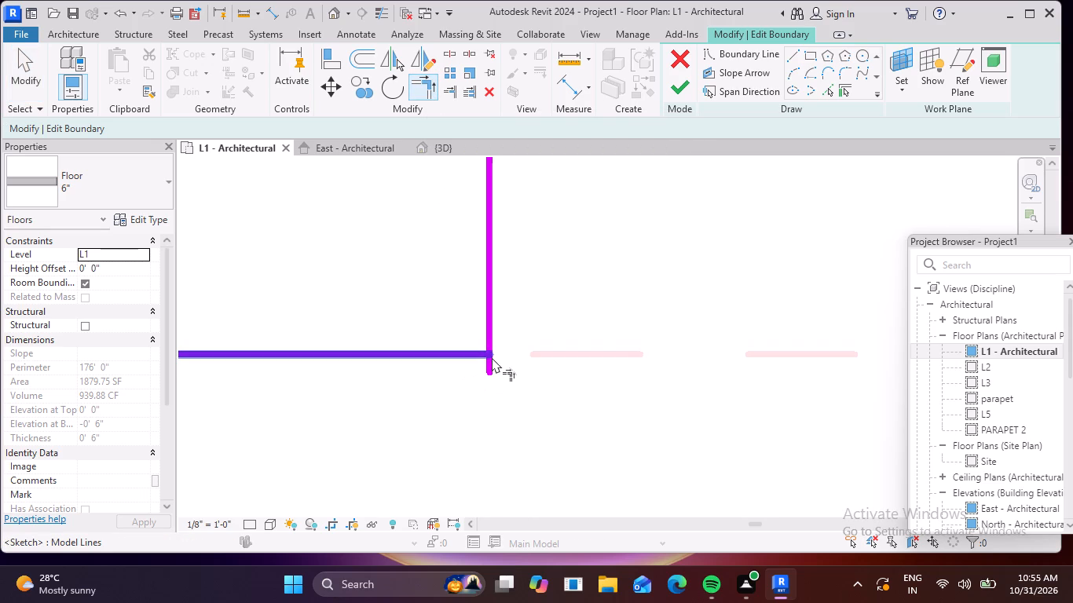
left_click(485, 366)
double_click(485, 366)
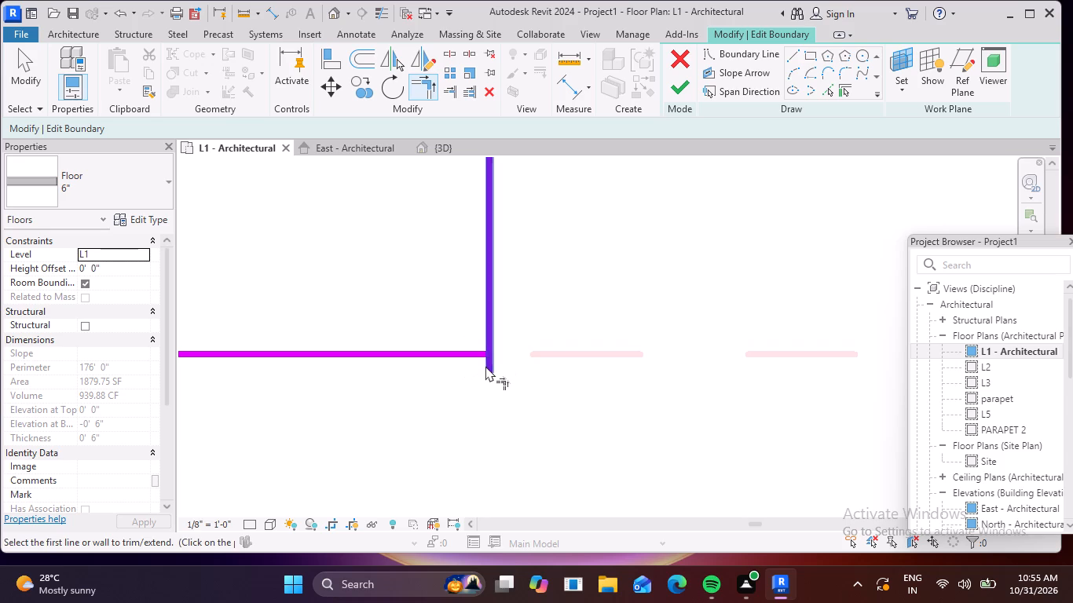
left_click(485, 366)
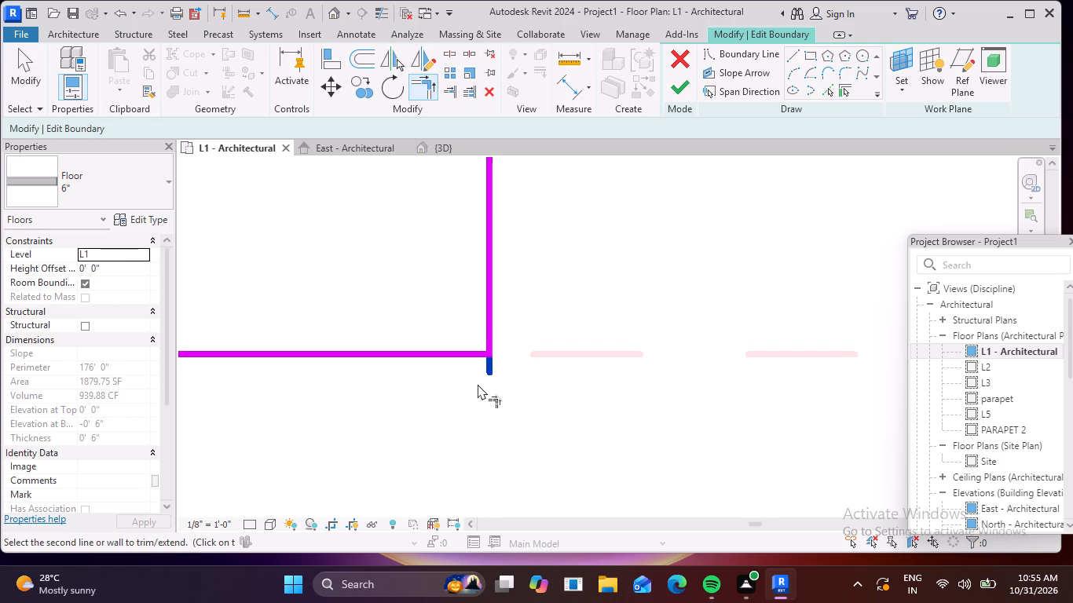
Delete the overlapping side line that overruns the extension's front right corner.
key("Delete")
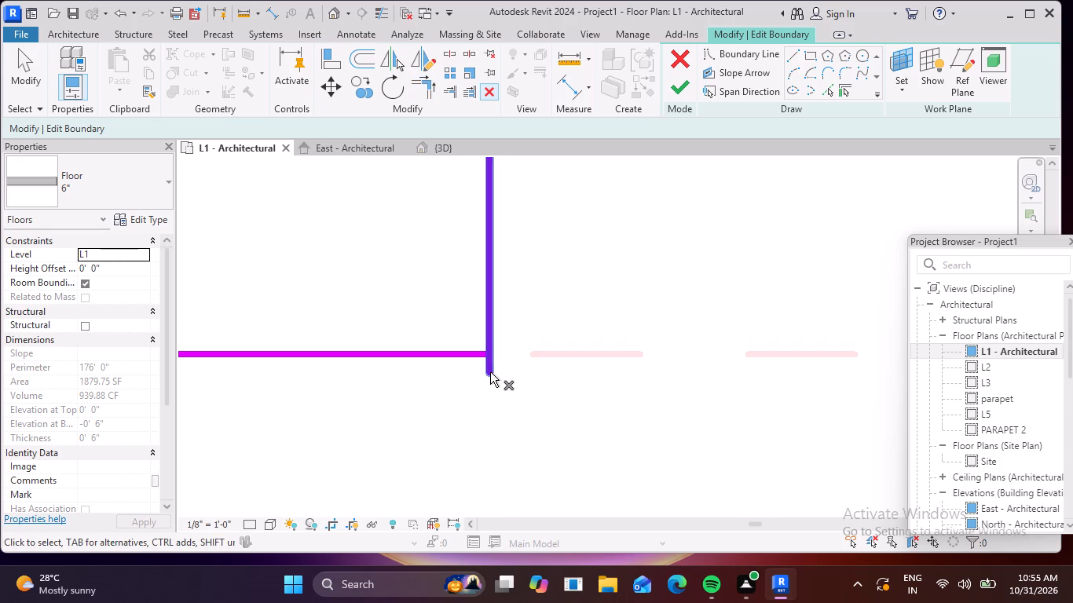
left_click(490, 372)
key("Delete")
scroll(481, 375, "down", 3)
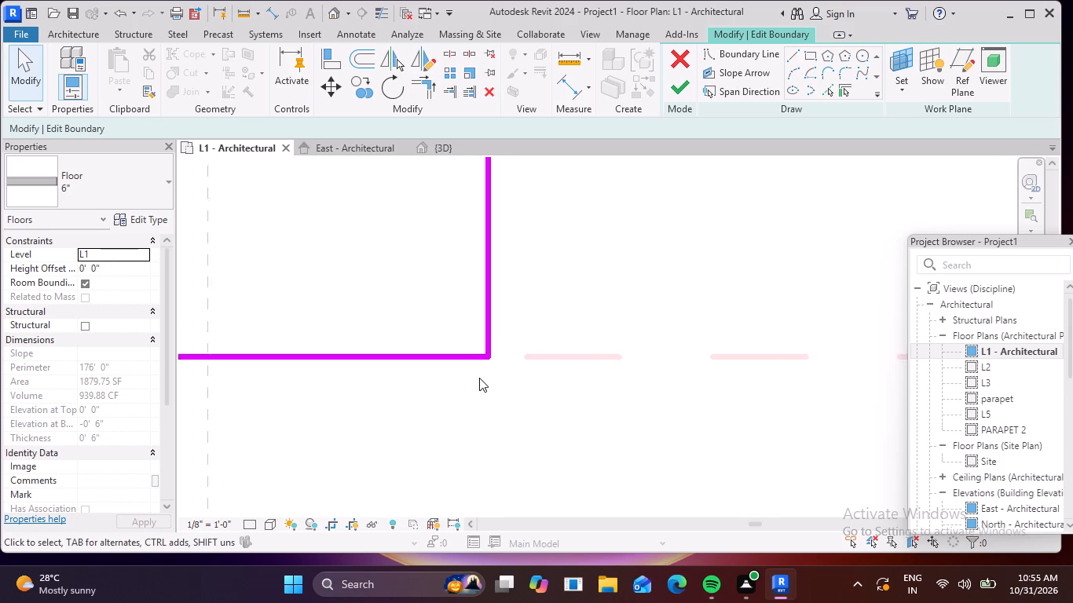
scroll(479, 378, "down", 14)
key("Escape")
key("Escape")
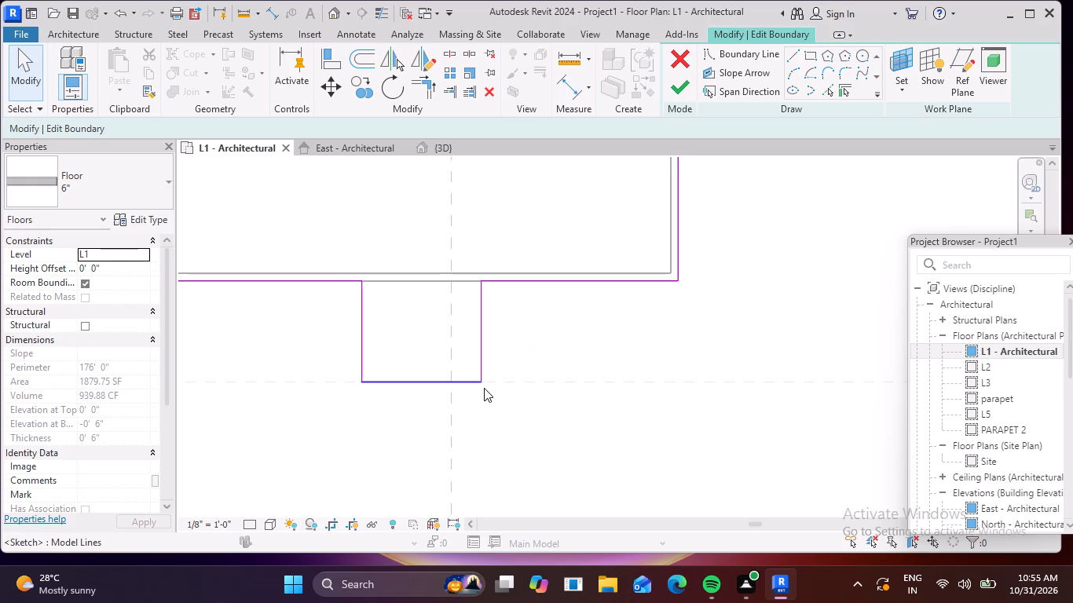
key("Escape")
key("Escape")
Finish the floor boundary edit and bring the whole L1 floor with its front extension into view.
left_click(687, 90)
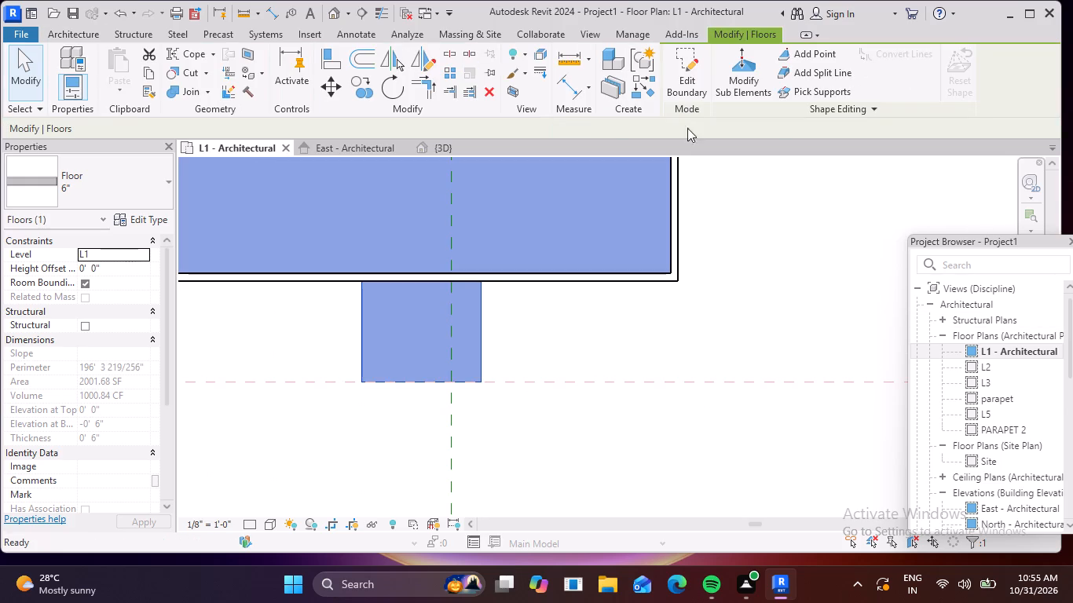
scroll(790, 348, "down", 7)
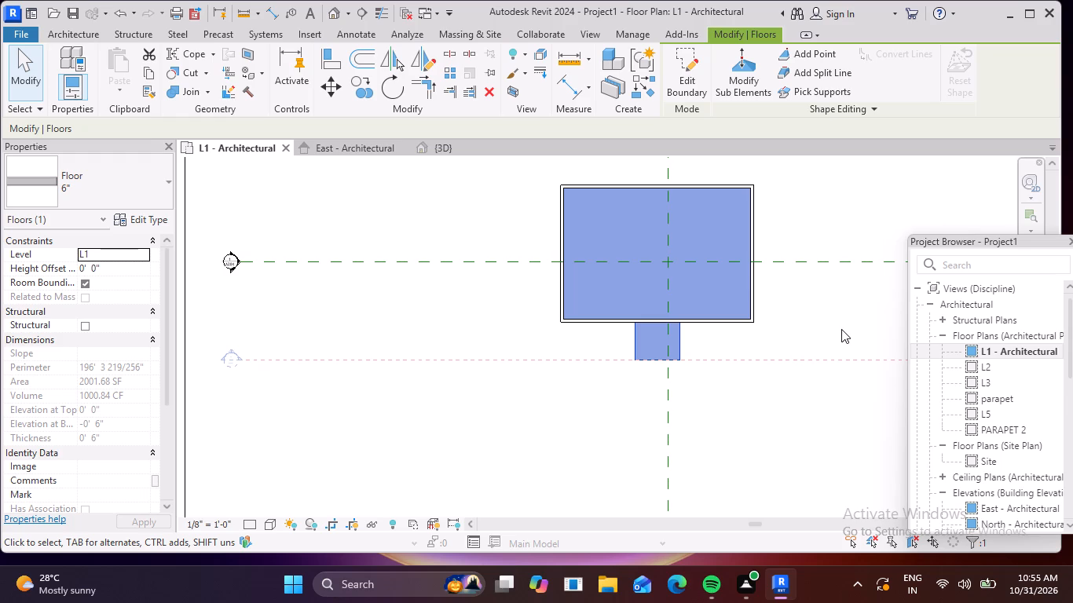
middle_click_drag(838, 342, 816, 299, "shift")
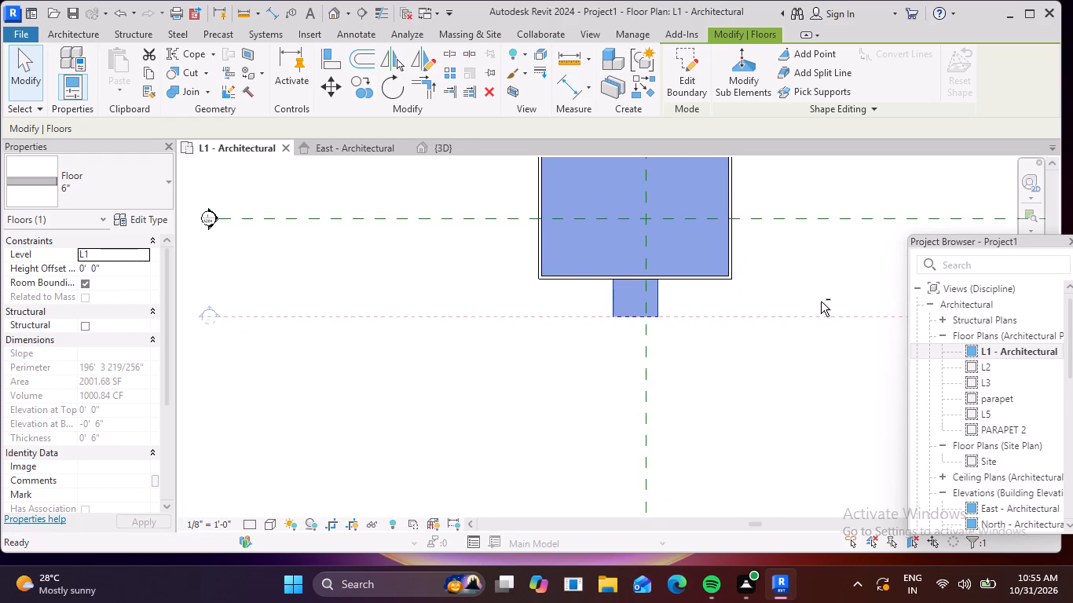
In the 3D view, copy the L1 floor with its front extension and paste it aligned to level L3.
middle_click_drag(821, 301, 830, 378, "shift")
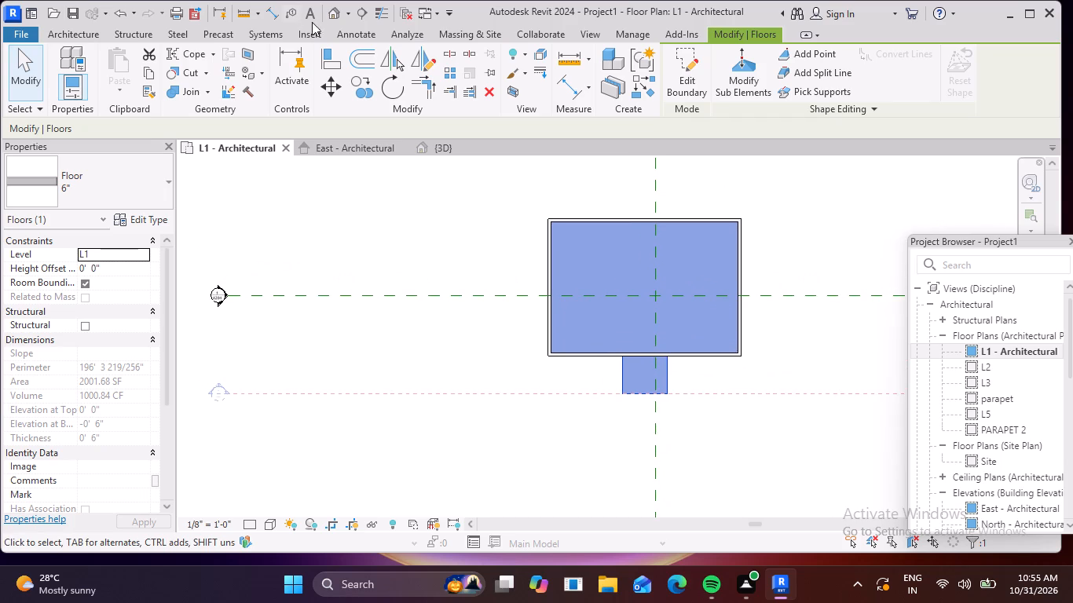
left_click(327, 16)
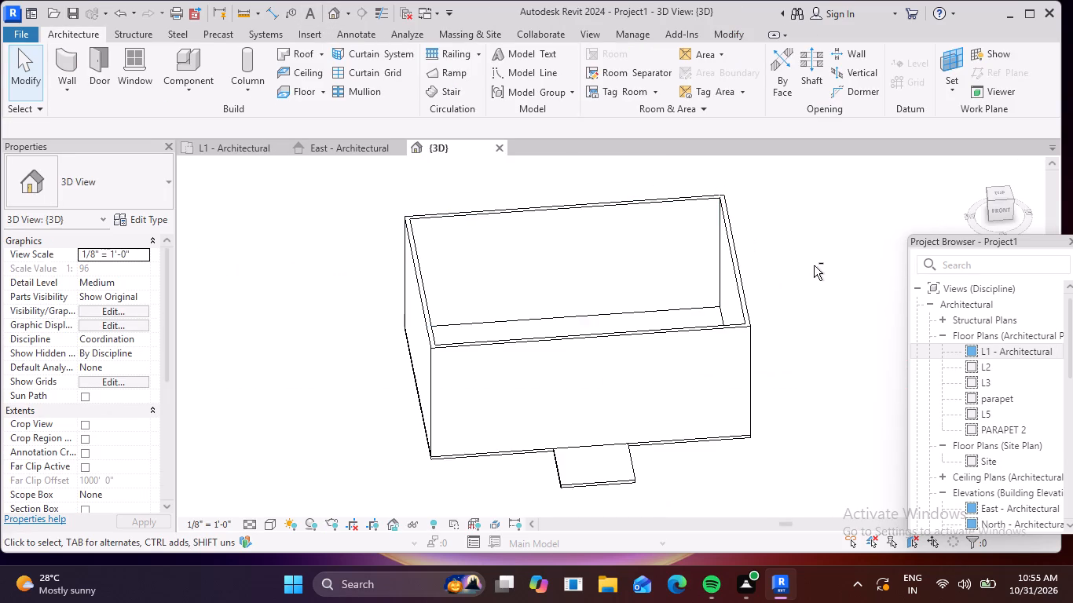
middle_click_drag(805, 280, 834, 202, "shift")
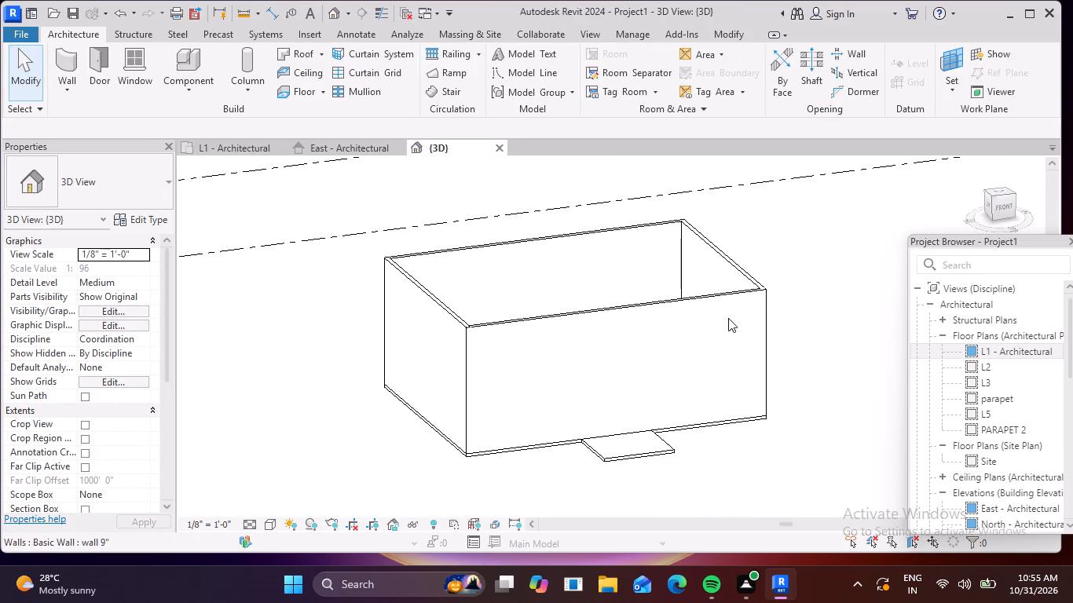
left_click(640, 455)
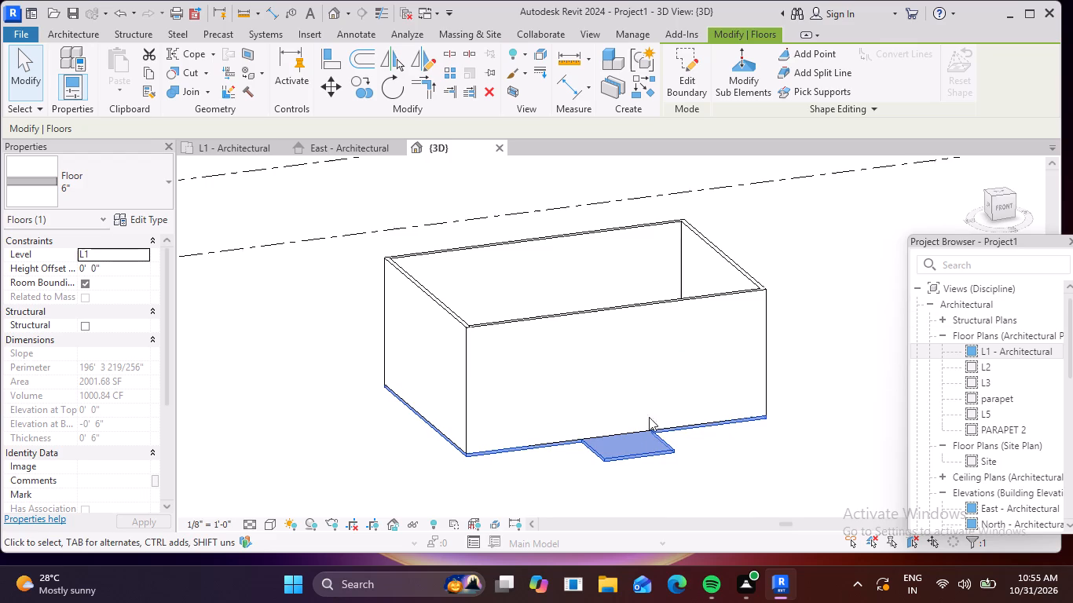
left_click(551, 445)
middle_click_drag(866, 249, 881, 319, "shift")
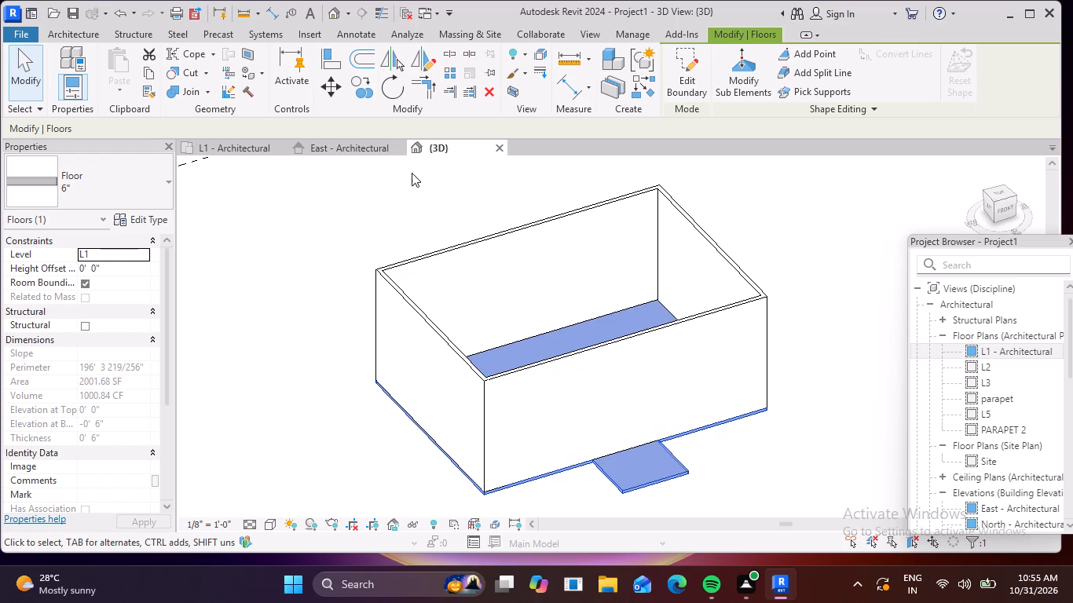
left_click(155, 74)
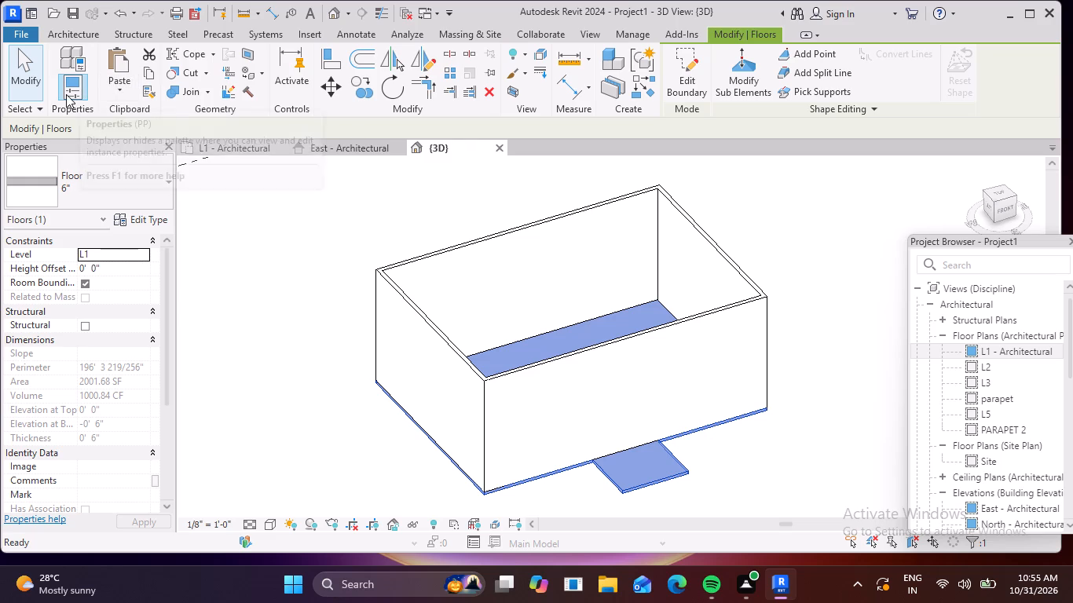
left_click(121, 88)
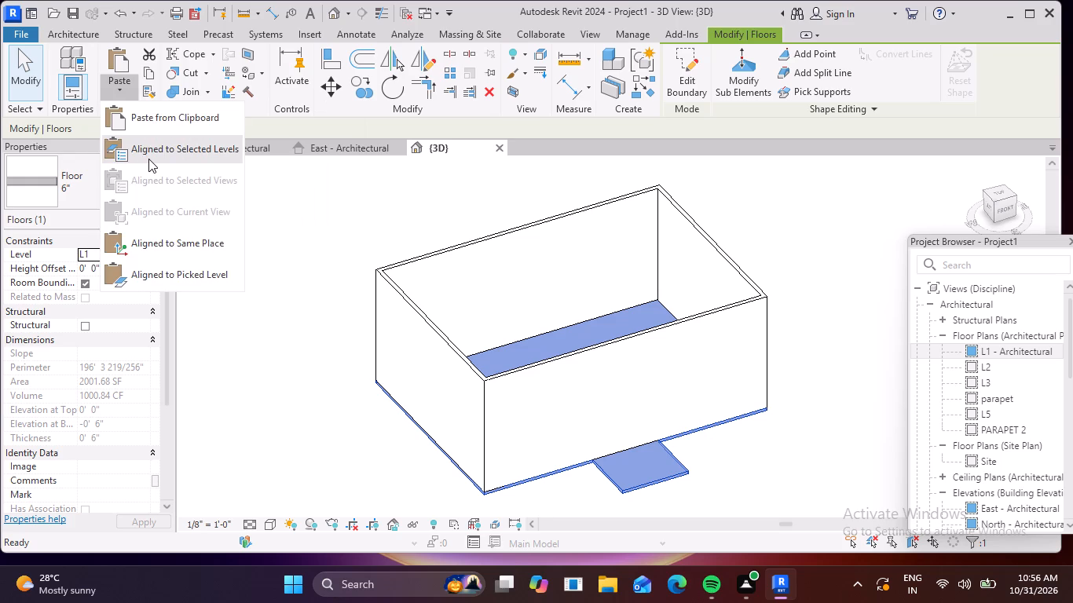
left_click(149, 161)
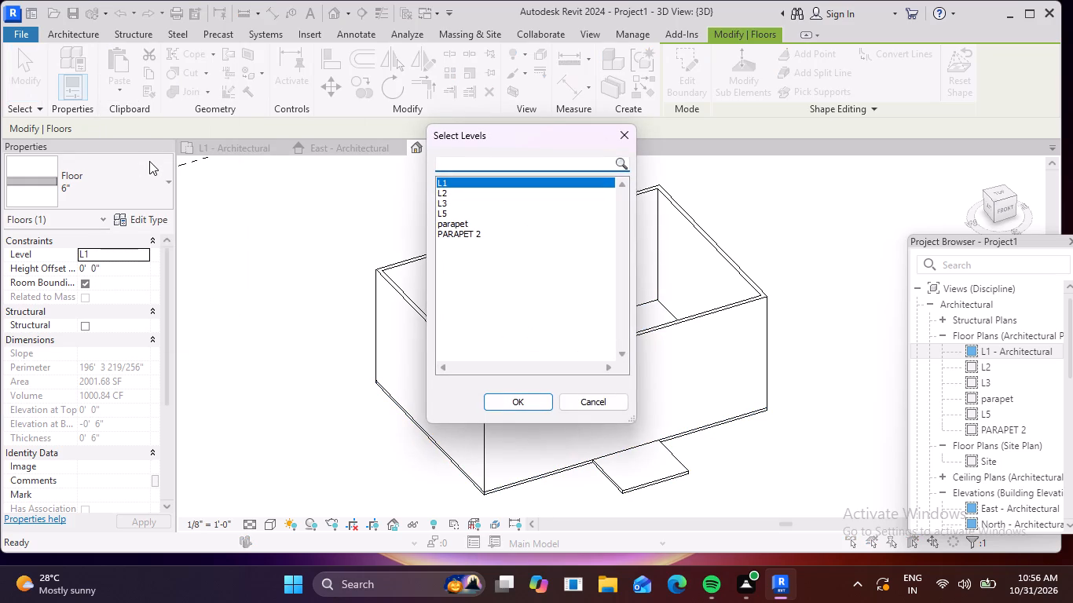
left_click(443, 204)
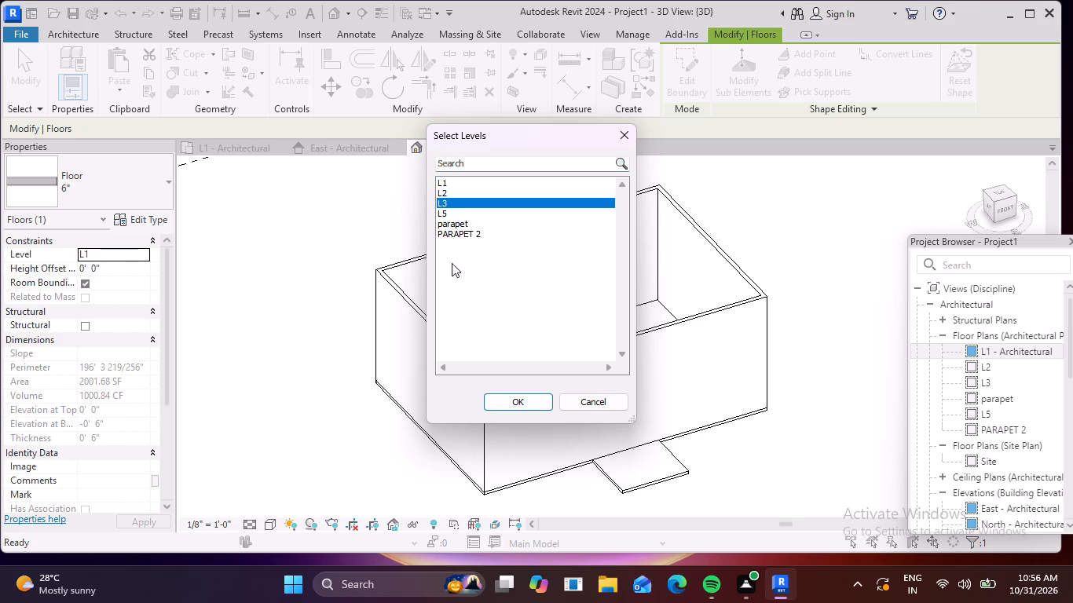
left_click(529, 401)
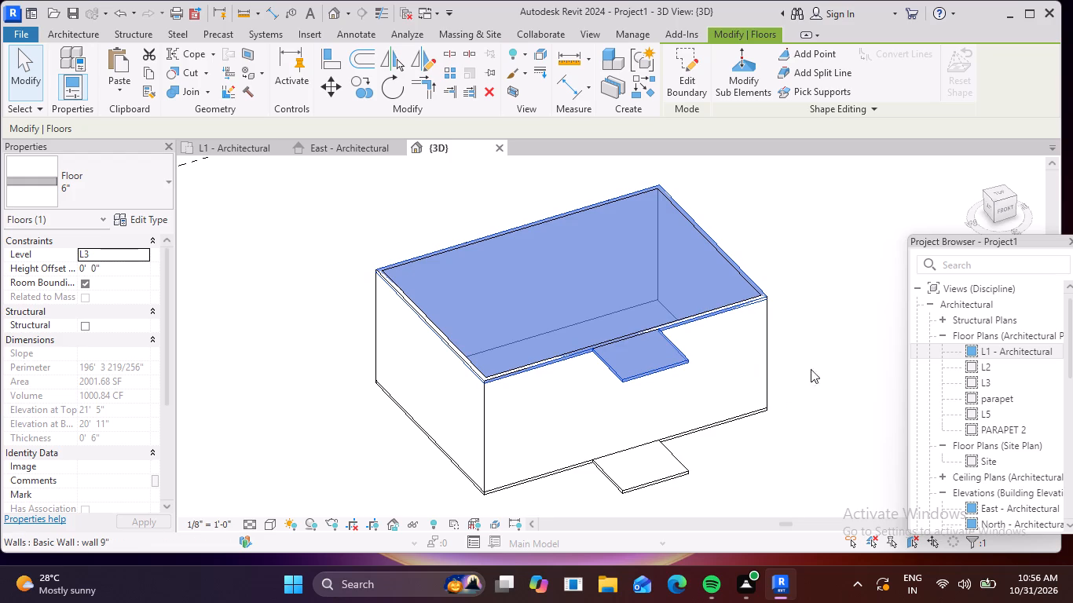
key("Escape")
Paste another copy of the L1 floor with its front extension, aligned to level L2.
middle_click_drag(841, 334, 800, 237)
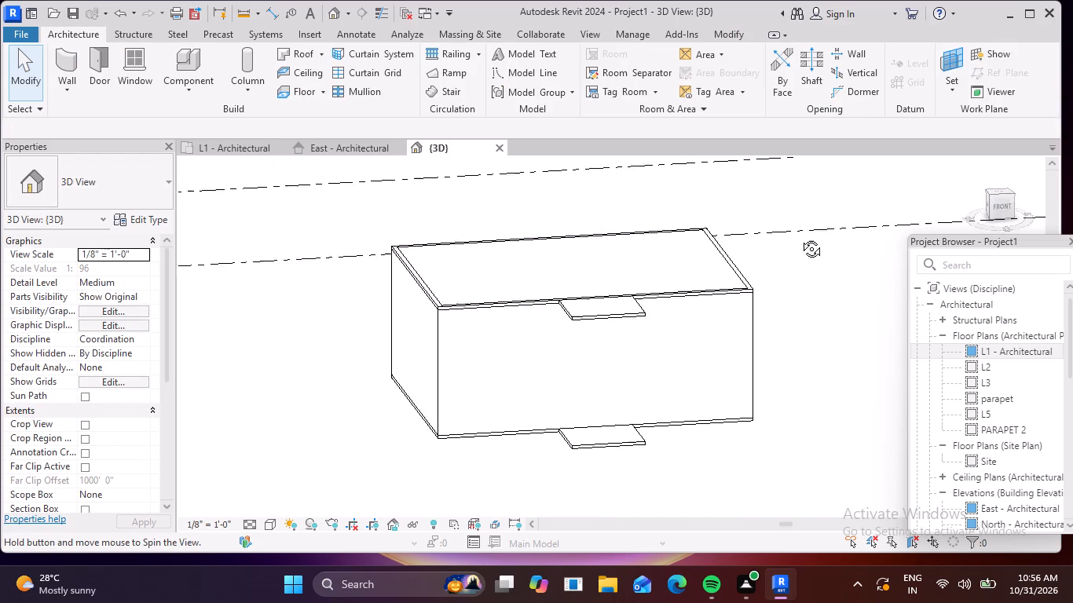
middle_click_drag(800, 237, 838, 306)
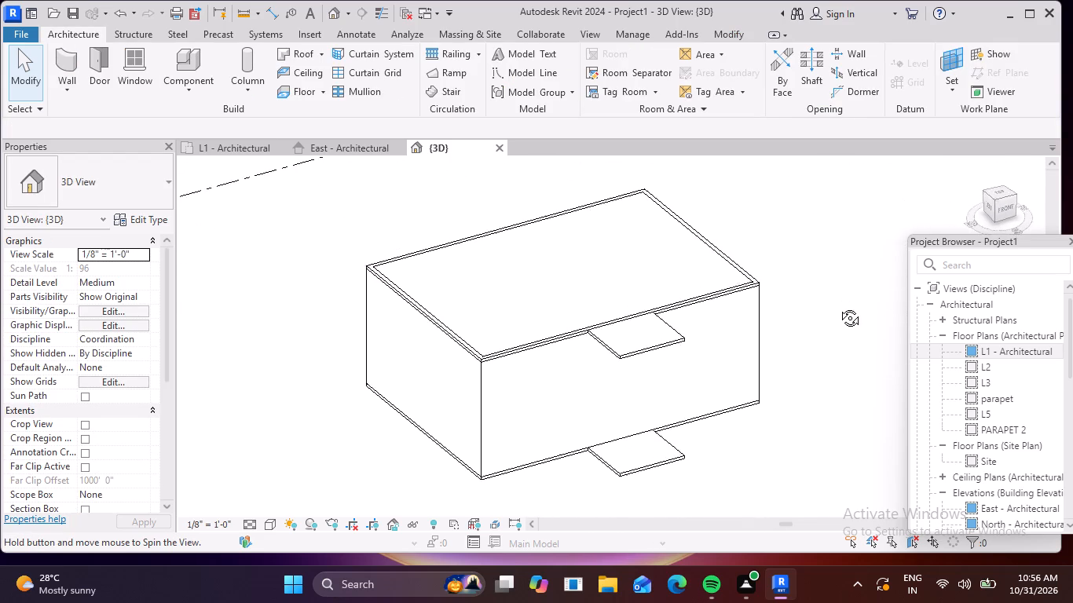
middle_click_drag(838, 306, 840, 313)
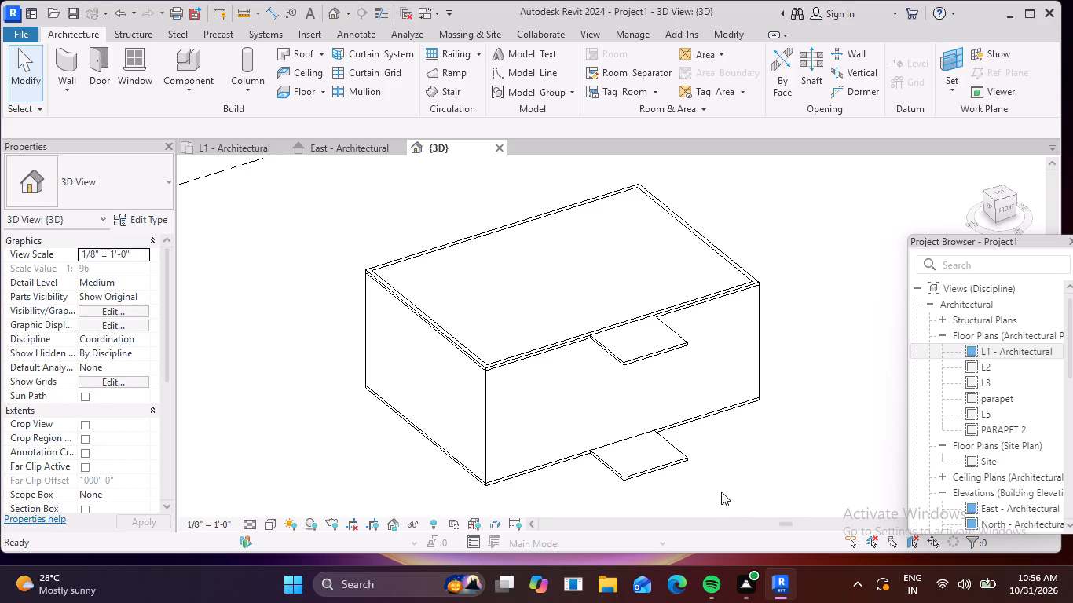
left_click(666, 466)
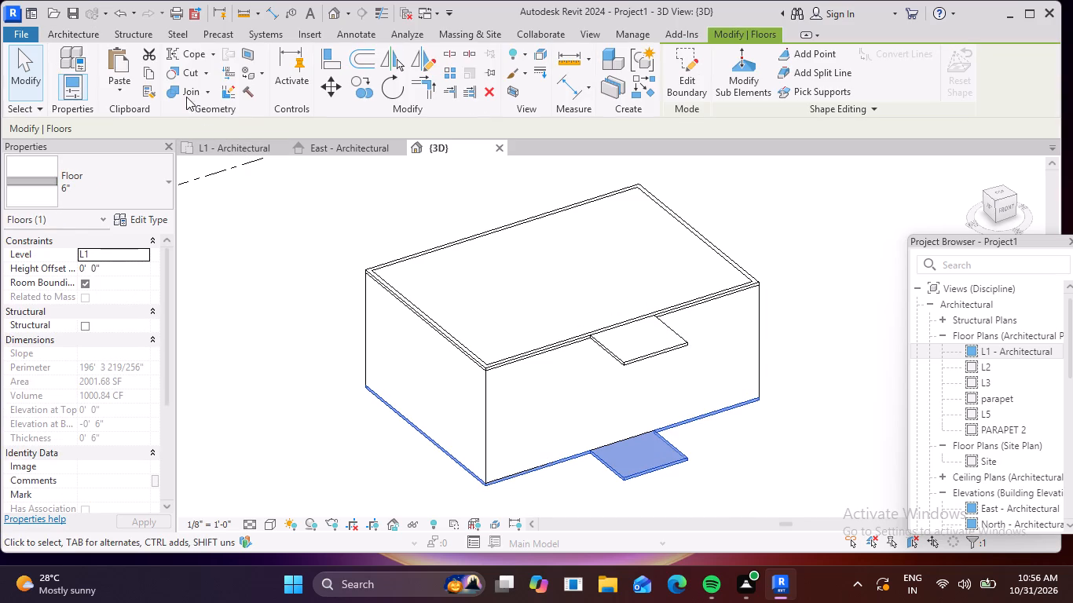
left_click(119, 86)
left_click(156, 155)
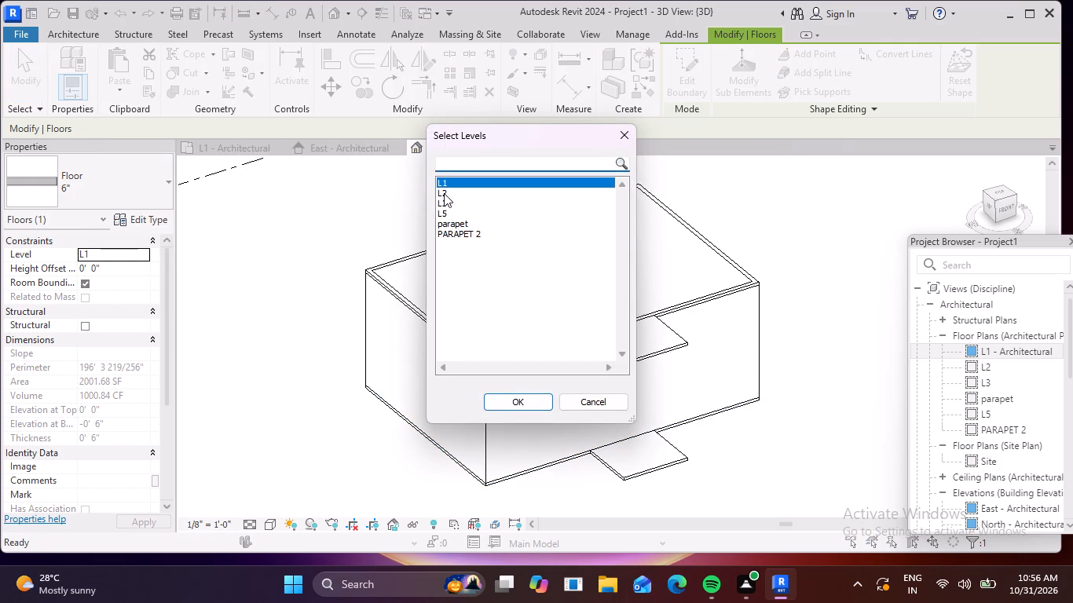
left_click(444, 193)
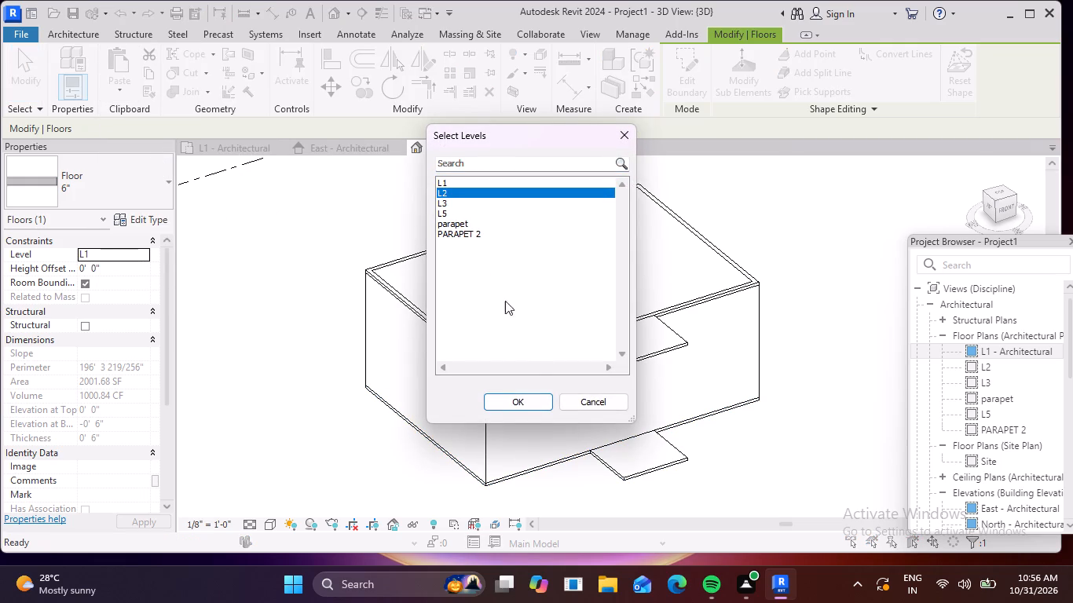
left_click(541, 398)
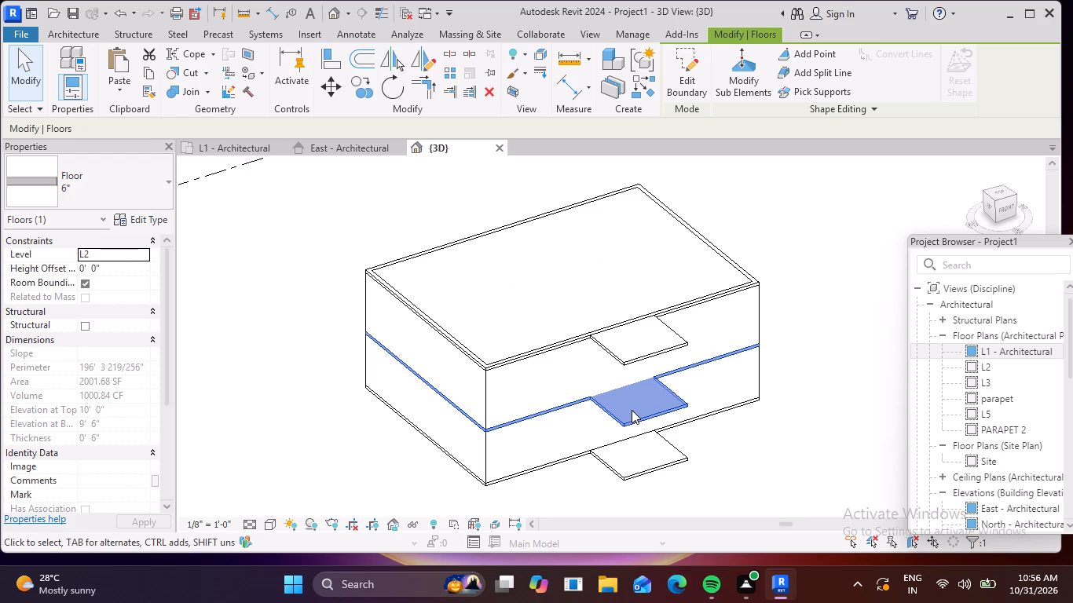
Open the L2 floor's boundary for editing in top view and select the three lines outlining its front extension.
left_click(683, 64)
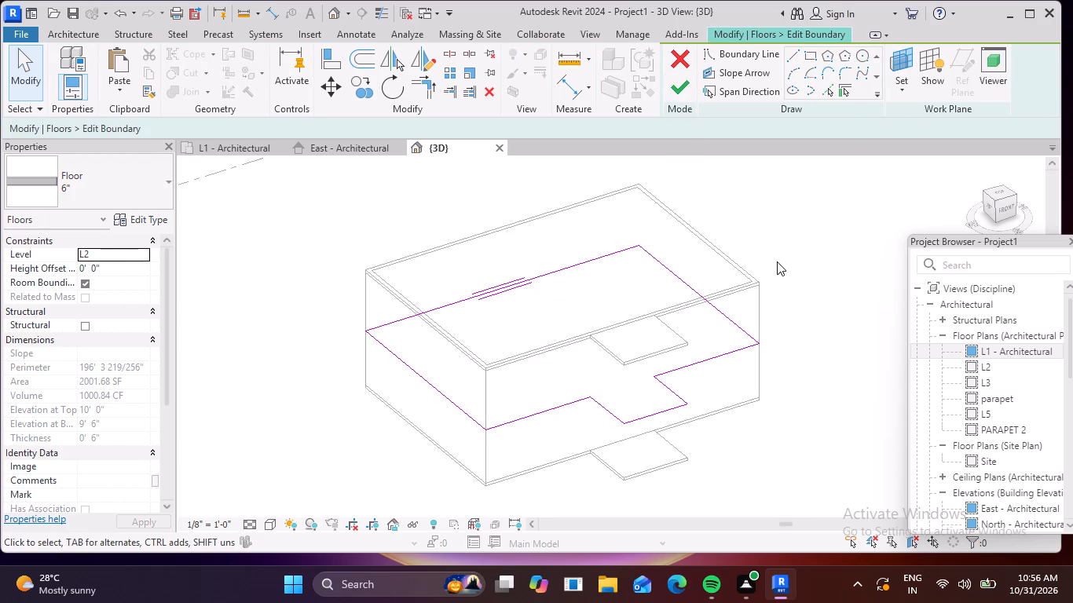
left_click(1002, 192)
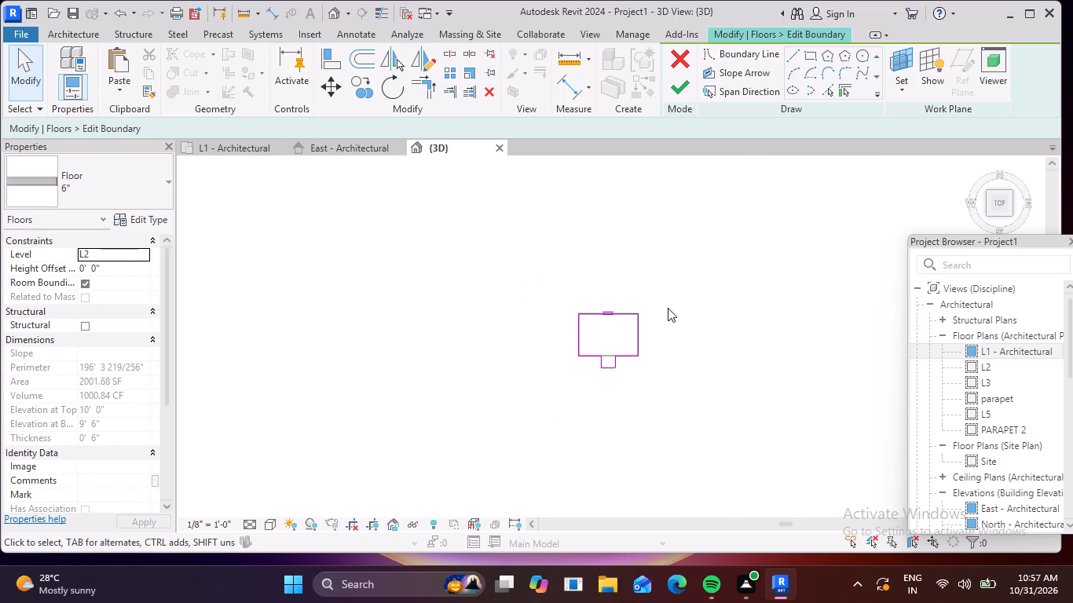
scroll(635, 366, "up", 11)
left_click(599, 363)
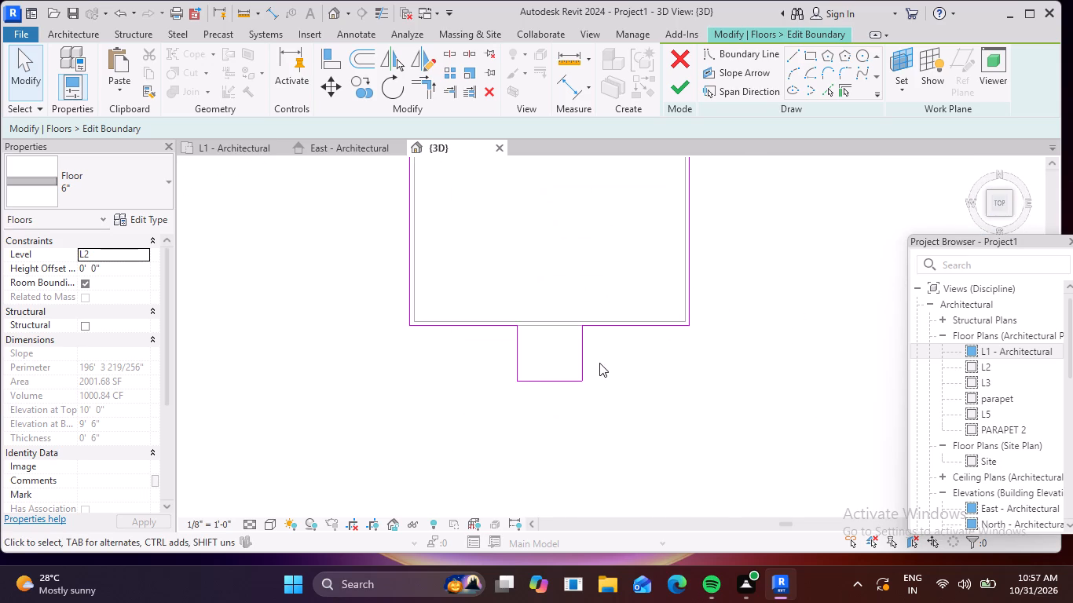
left_click_drag(645, 353, 426, 414)
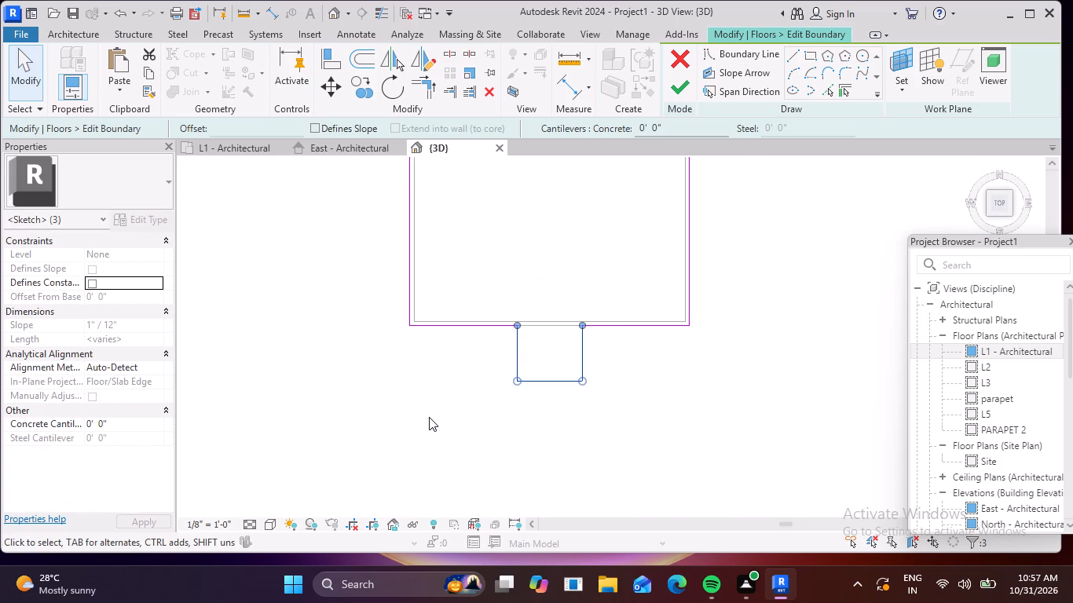
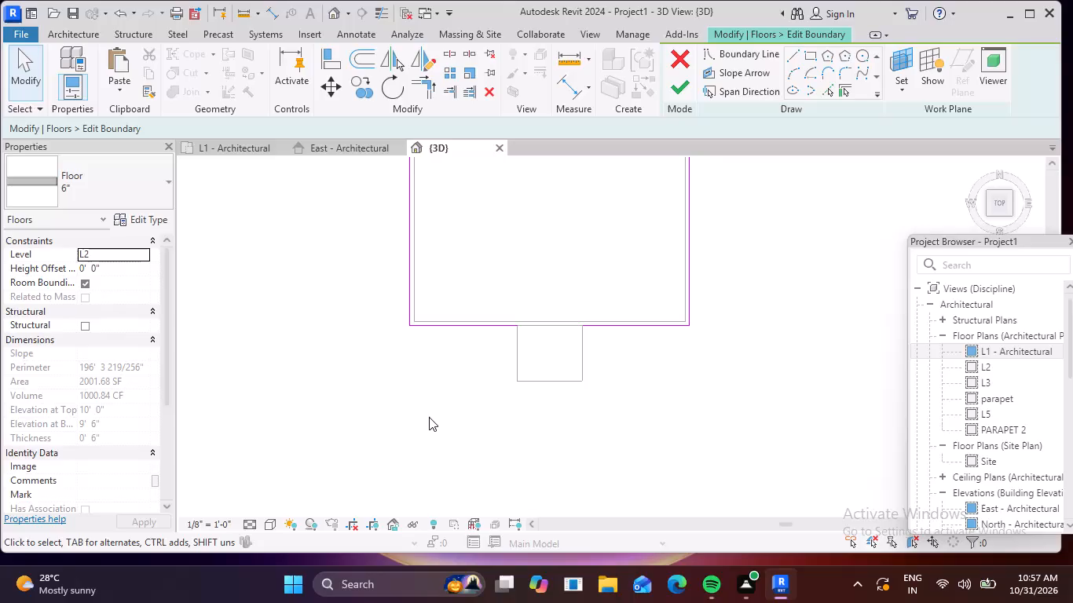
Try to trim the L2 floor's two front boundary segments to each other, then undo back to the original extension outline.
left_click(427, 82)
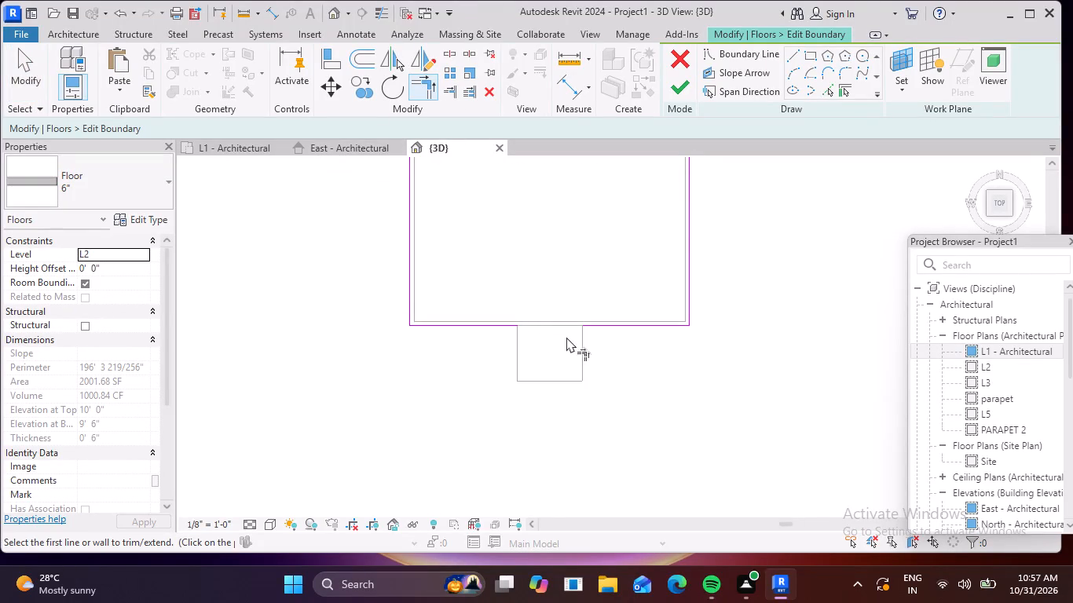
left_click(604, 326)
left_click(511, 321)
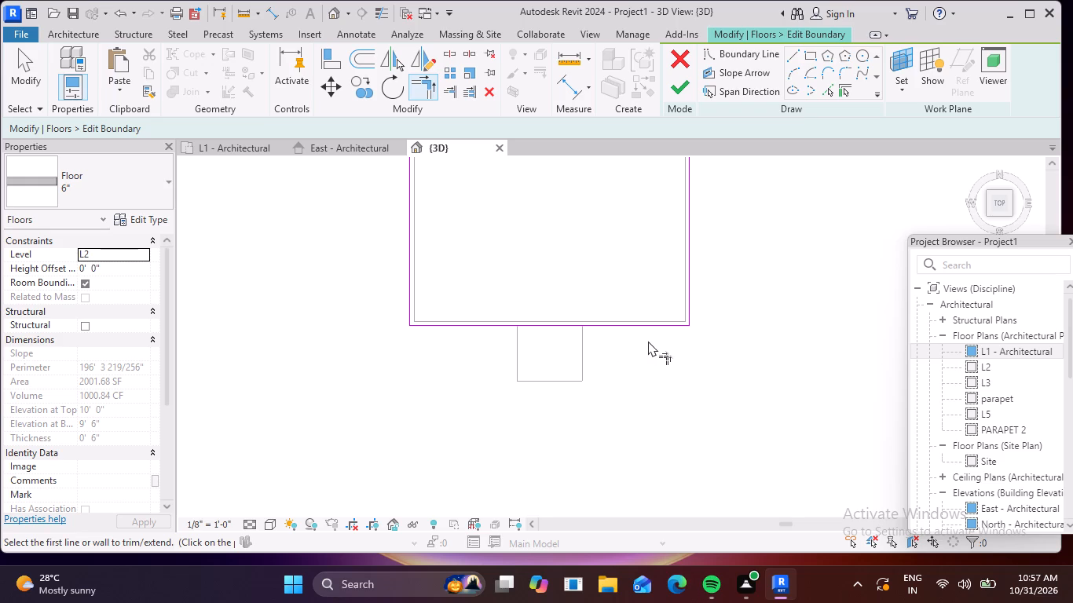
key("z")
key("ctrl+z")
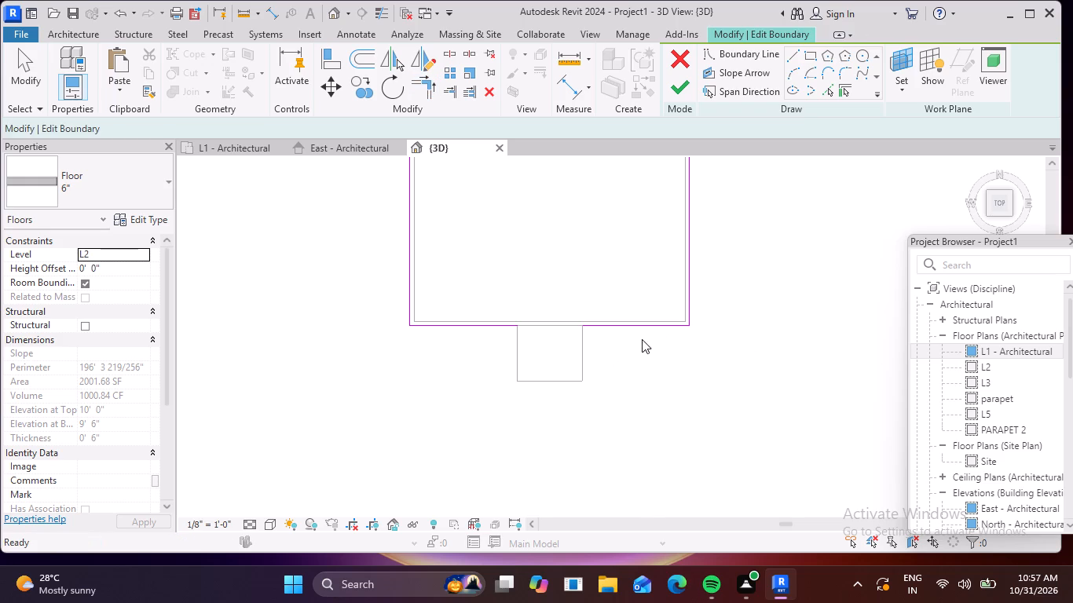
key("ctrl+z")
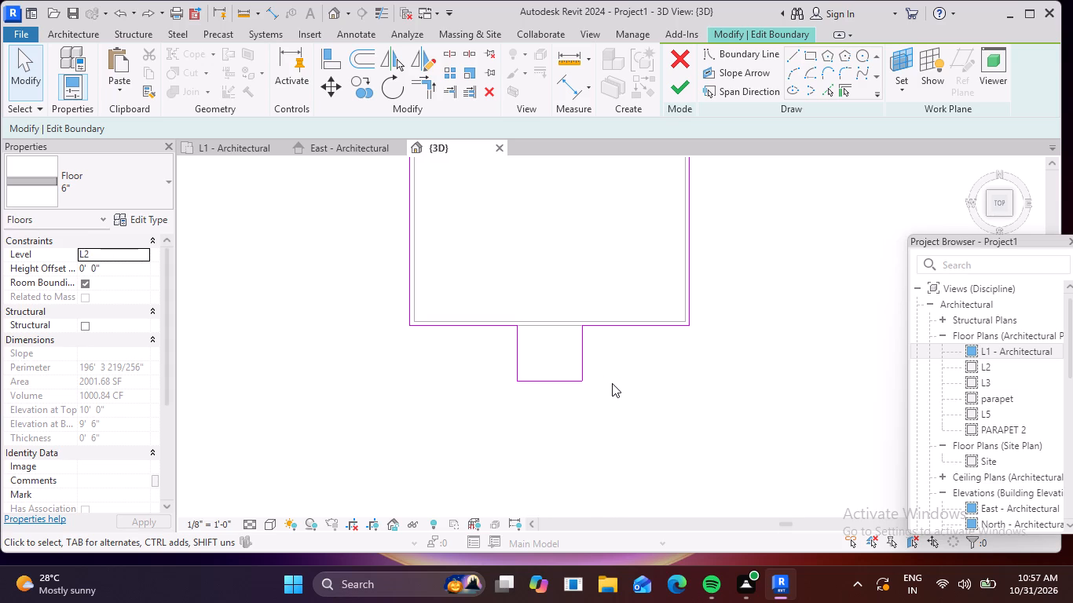
Delete the three boundary lines outlining the L2 floor's front extension.
left_click(614, 378)
left_click_drag(650, 347, 458, 397)
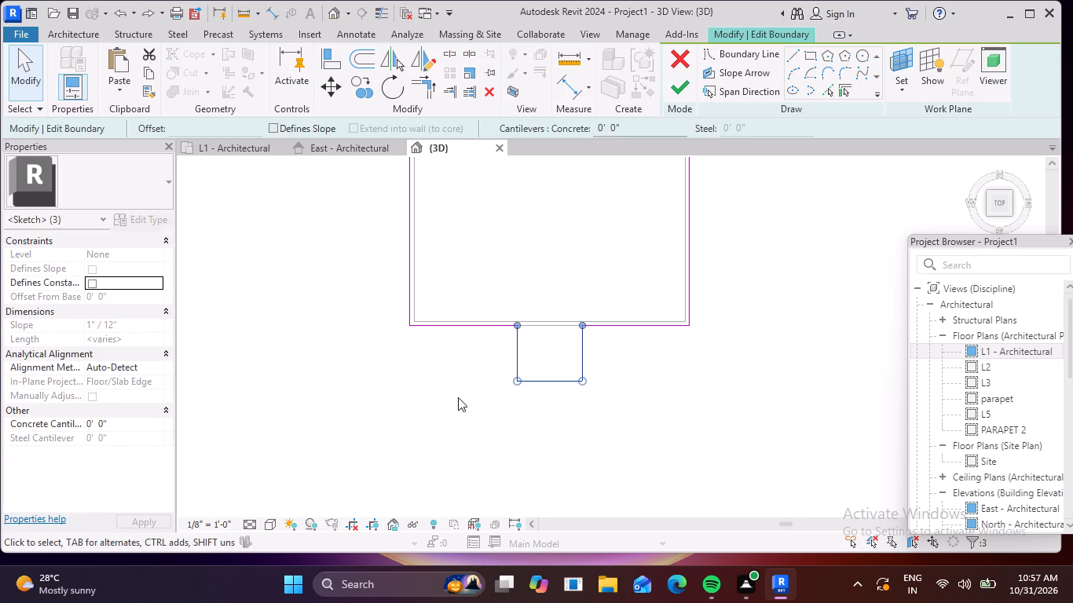
key("Delete")
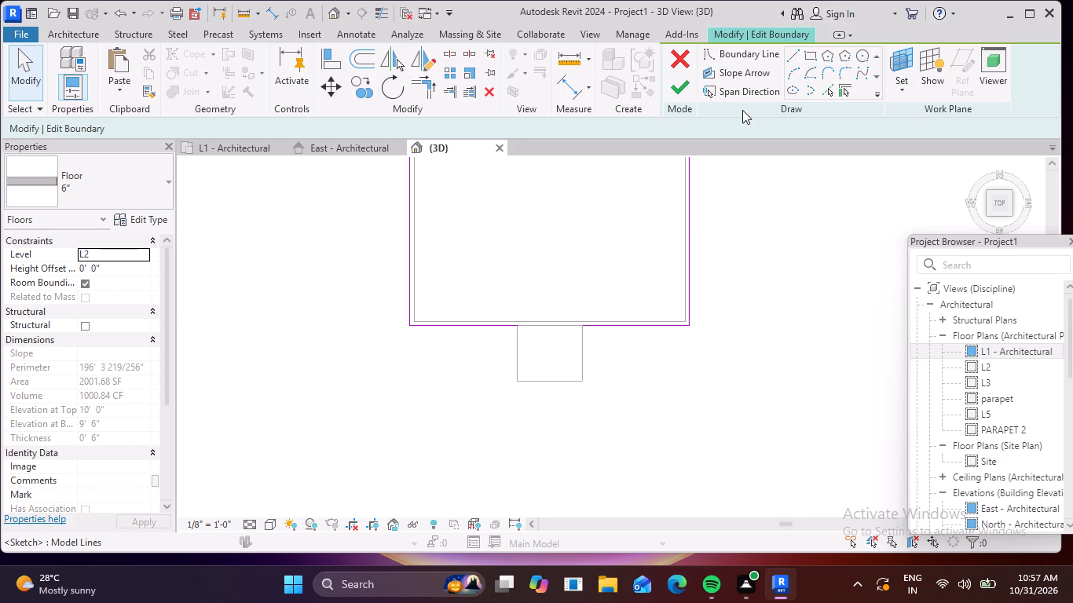
Draw a 1'-6" boundary line straight outward from each end of the gap in the L2 floor's front edge.
left_click(791, 52)
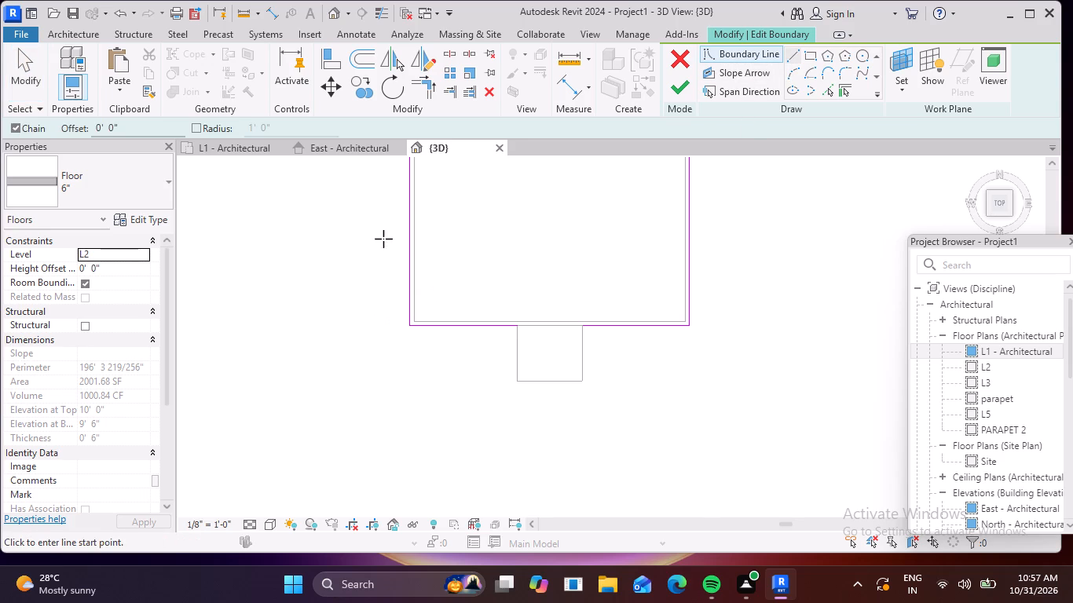
scroll(432, 258, "up", 3)
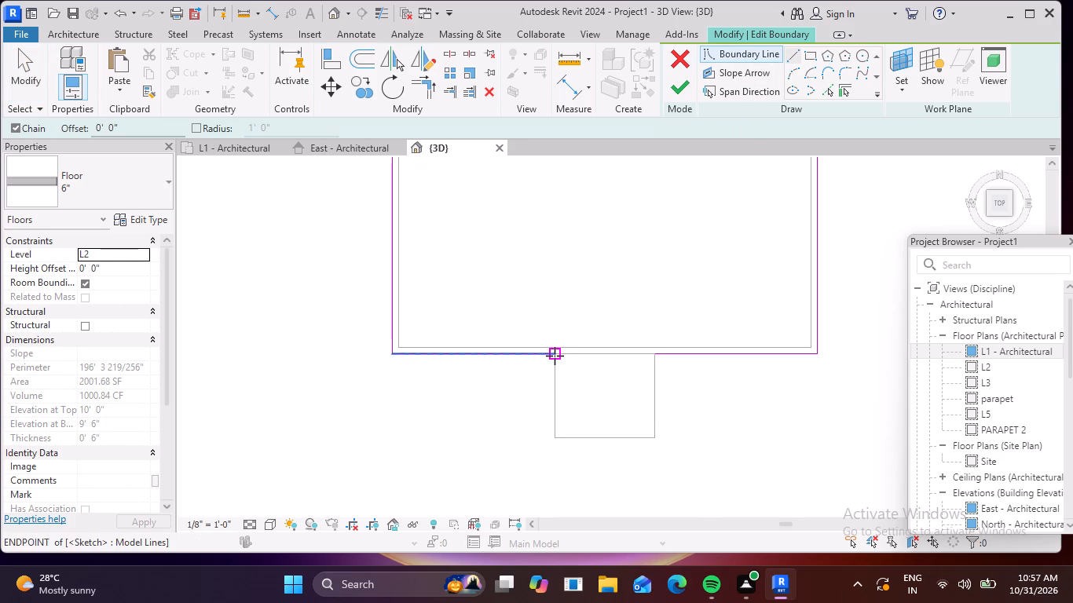
left_click(555, 356)
scroll(555, 377, "up", 4)
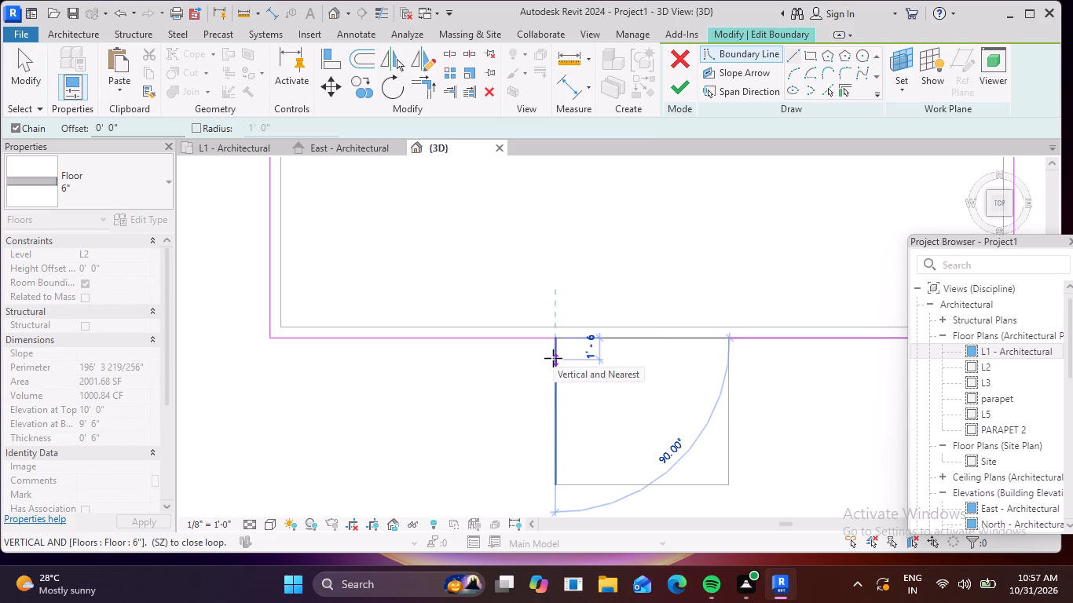
left_click(553, 358)
key("space")
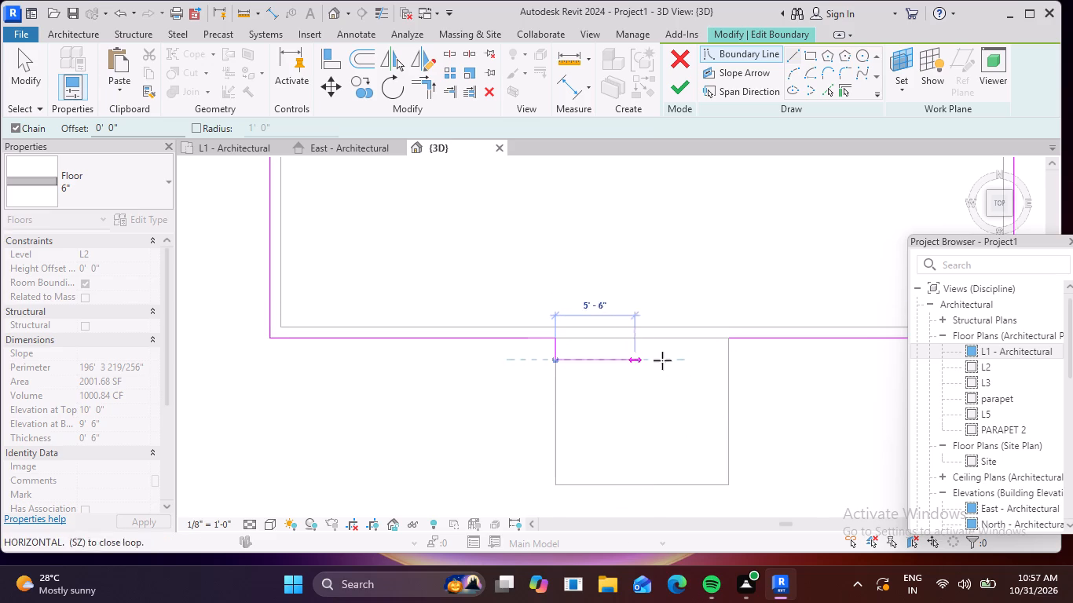
key("Escape")
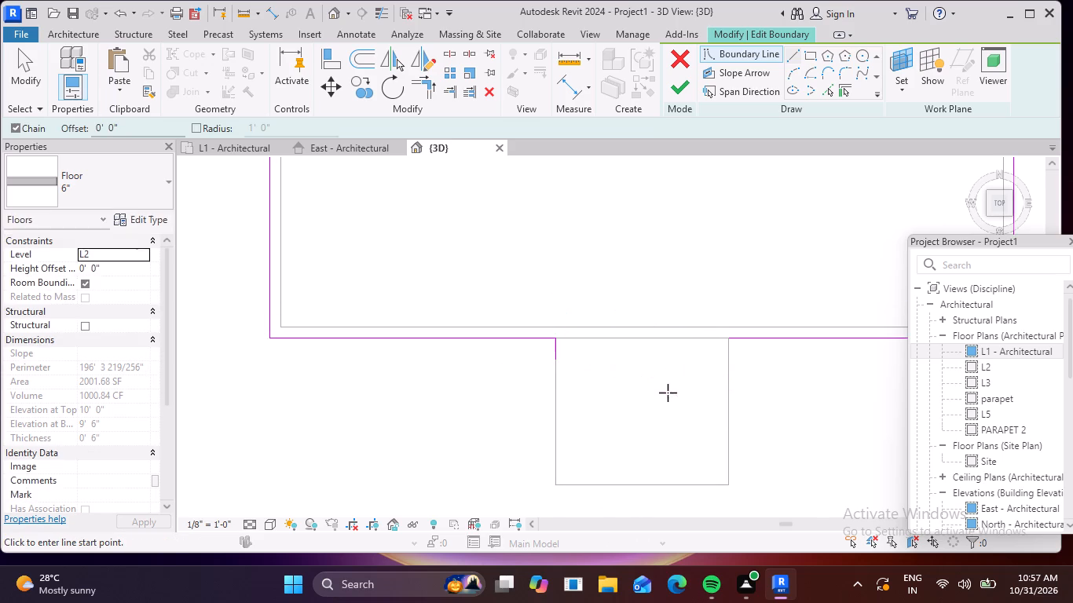
key("space")
left_click(727, 337)
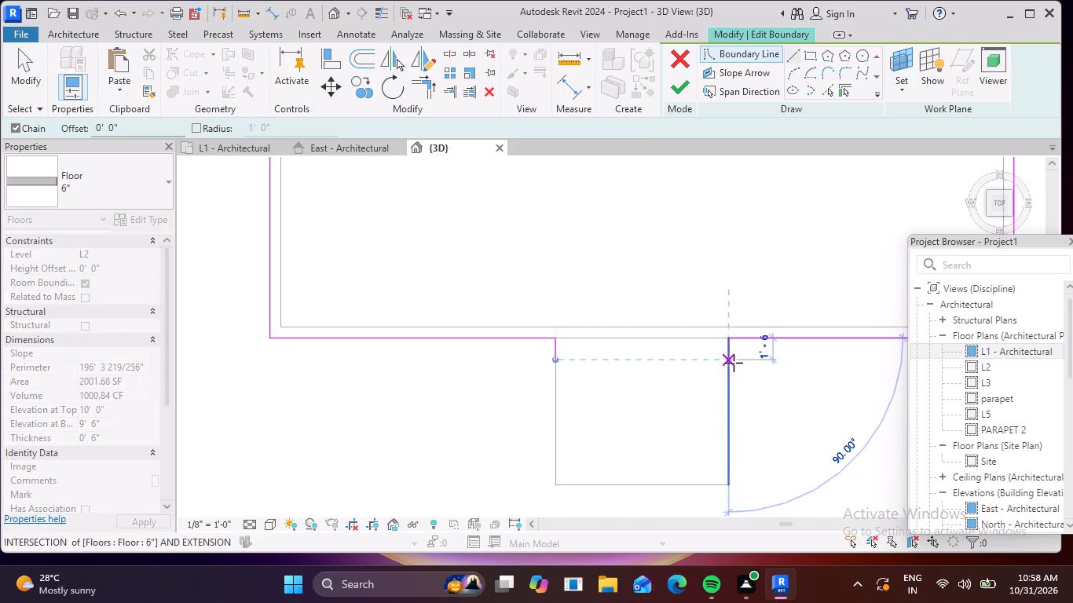
left_click(730, 358)
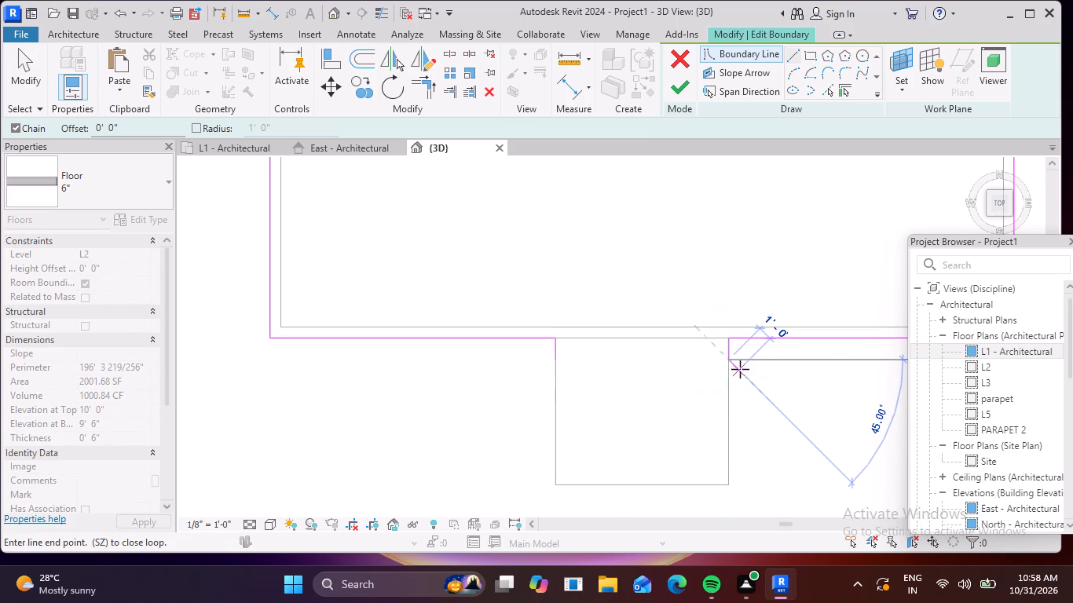
key("Escape")
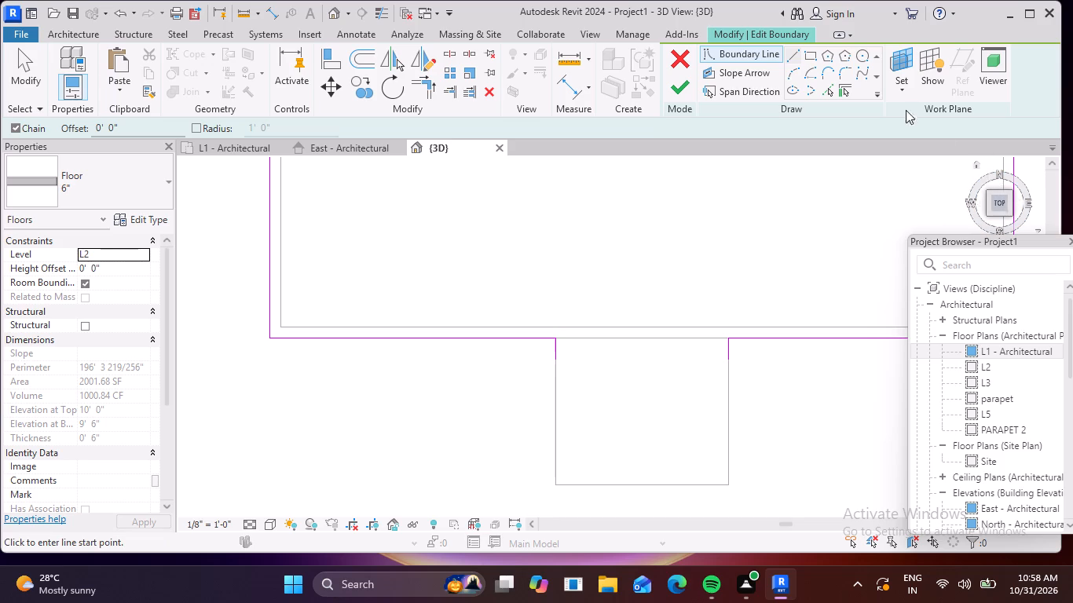
Draw a 90° start-end-radius arc of about 1'-5" radius, tangent to the left short line and curving inward.
left_click(790, 73)
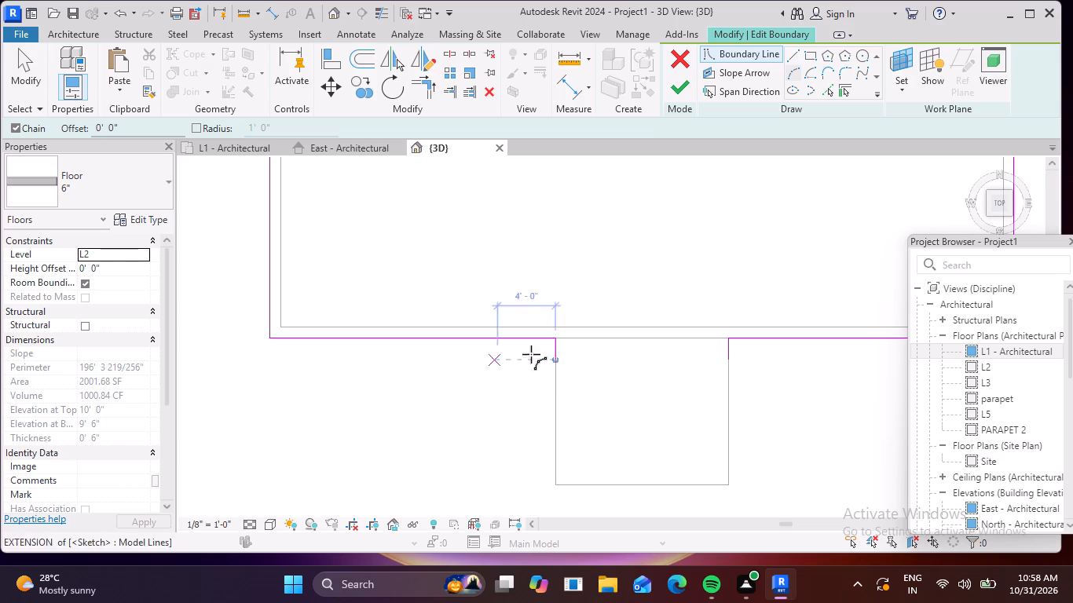
left_click(553, 359)
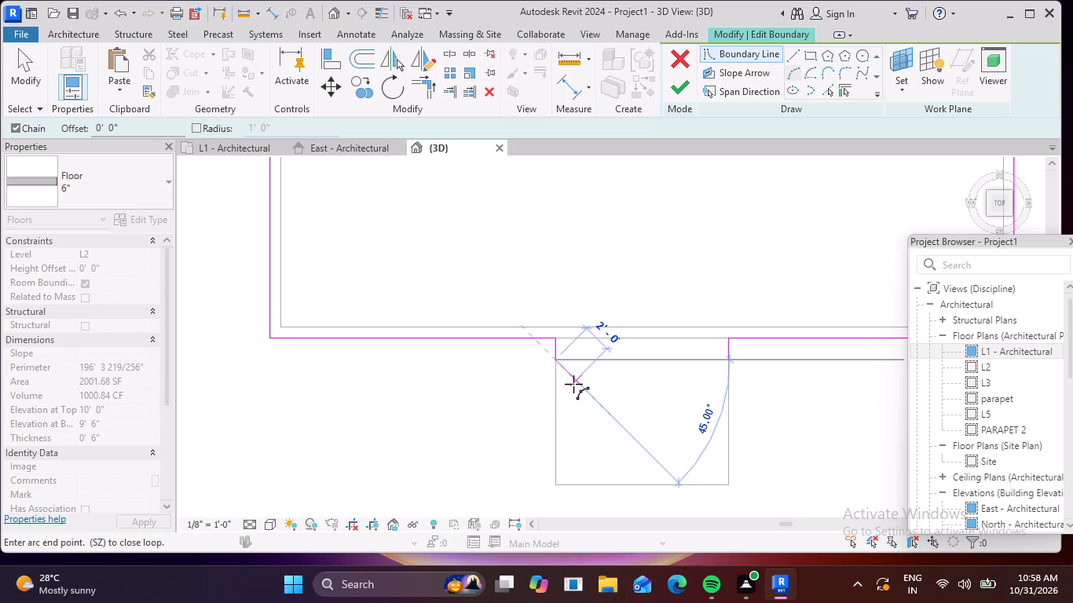
left_click(573, 384)
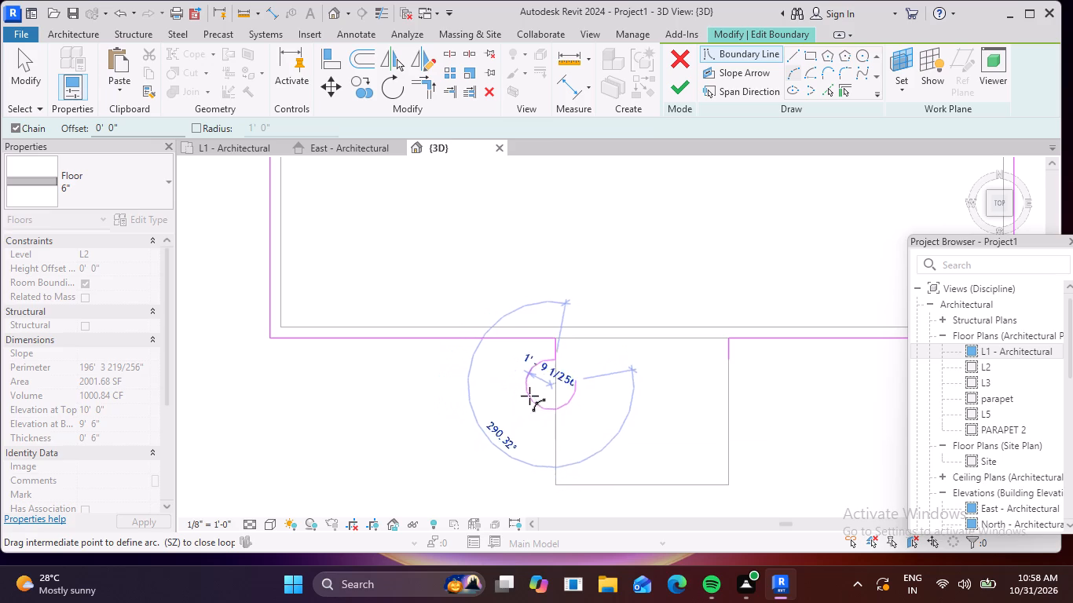
scroll(559, 376, "up", 5)
left_click(556, 367)
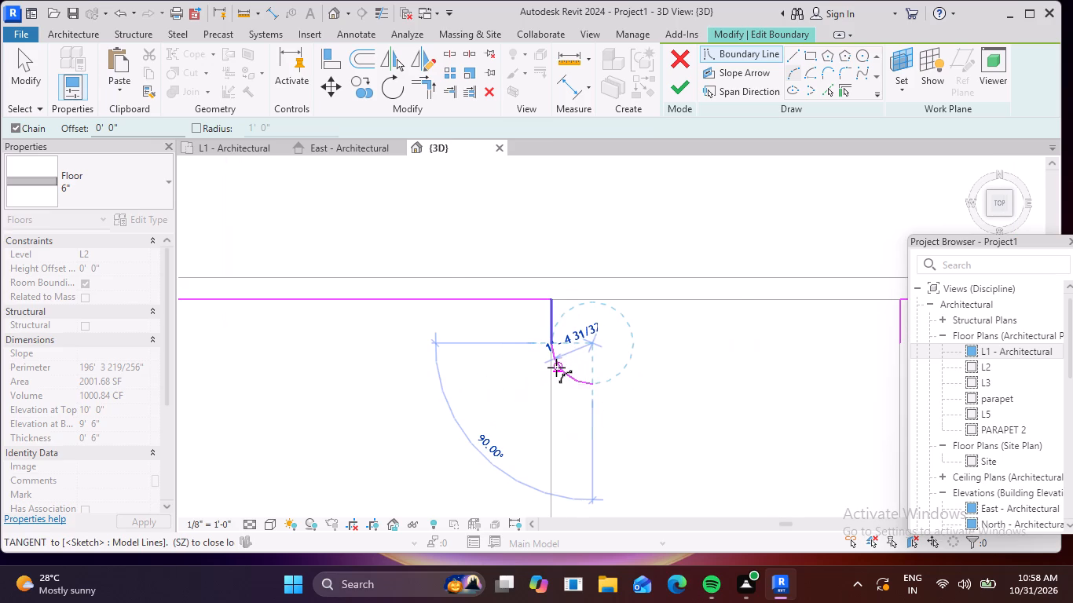
key("Escape")
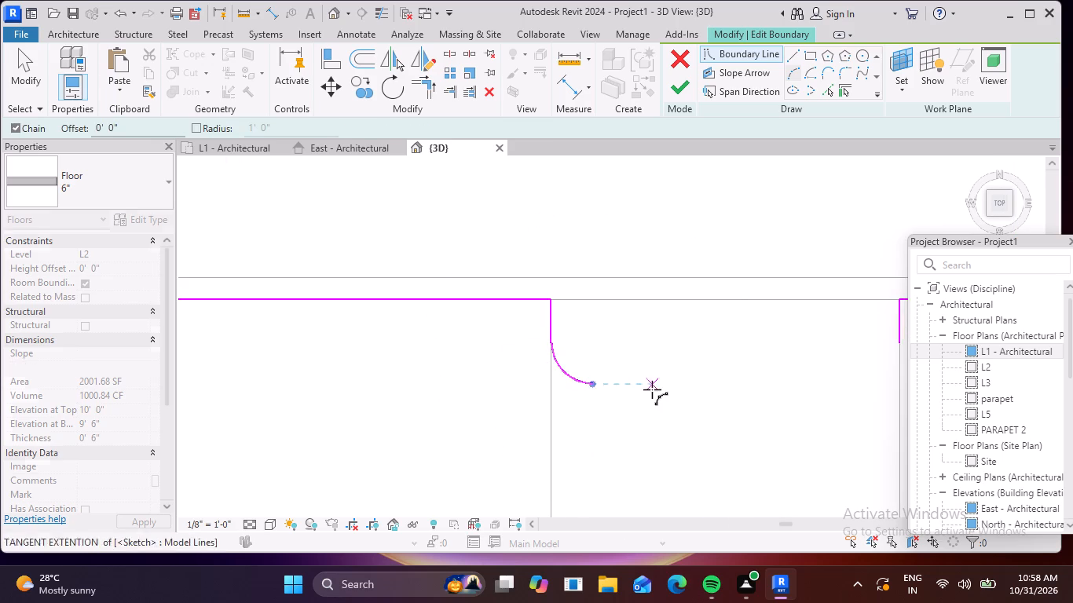
Draw a matching tangent arc from the right short line's end, with its endpoint level with the left arc and 2'-0" away diagonally.
scroll(645, 395, "down", 2)
middle_click_drag(645, 400, 507, 406)
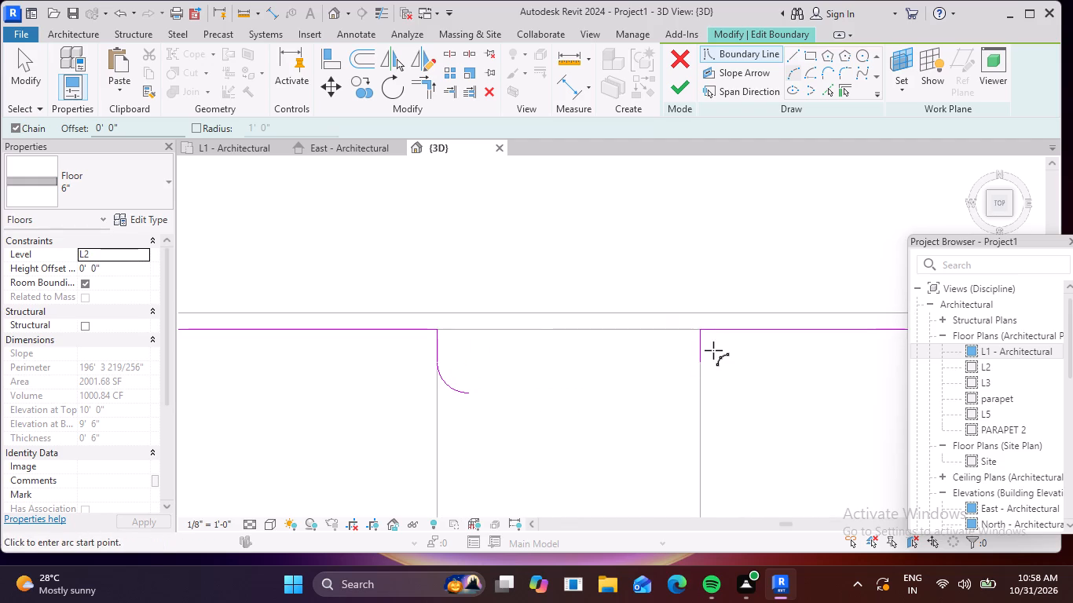
scroll(713, 350, "up", 4)
left_click(690, 370)
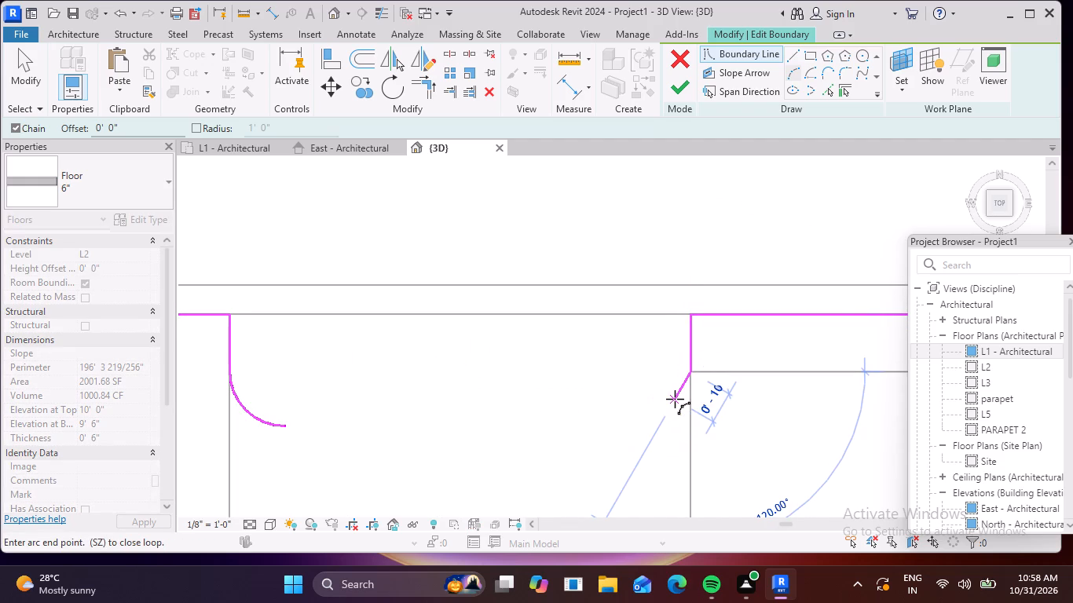
scroll(665, 398, "down", 2)
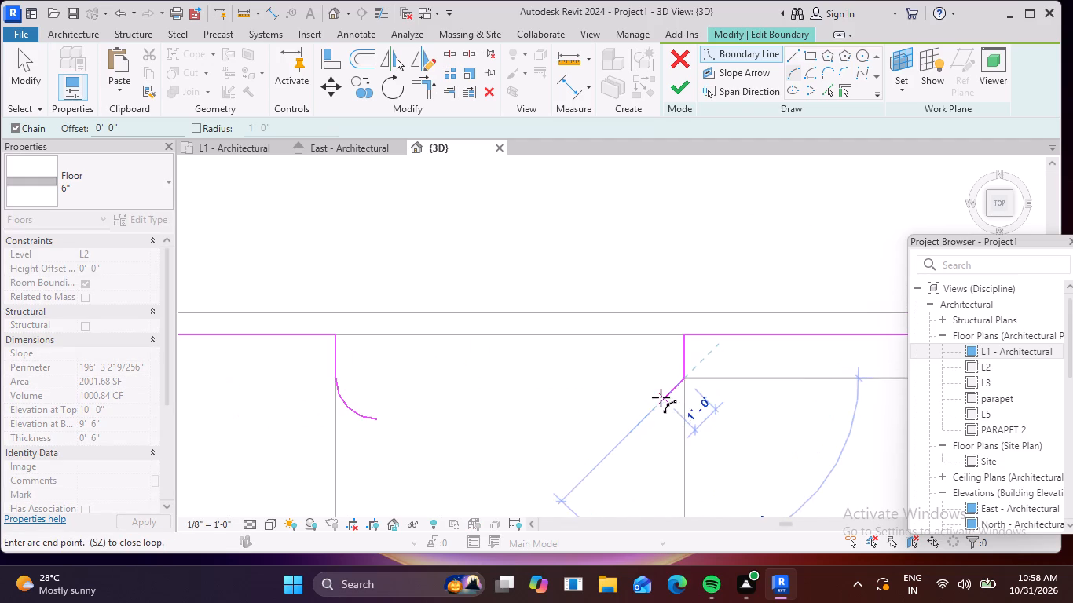
middle_click_drag(657, 396, 624, 369)
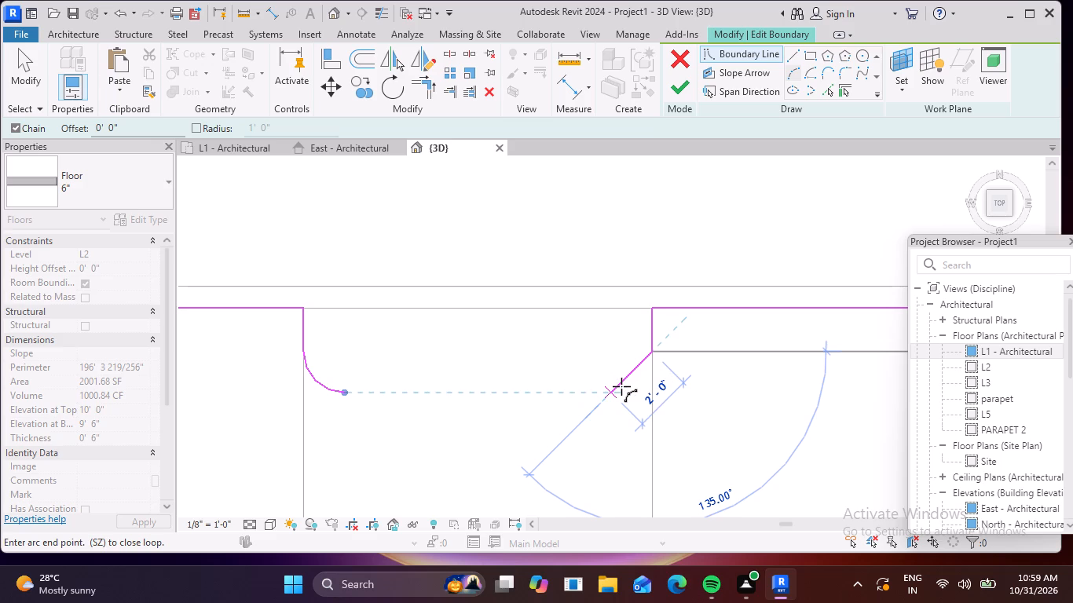
left_click(621, 386)
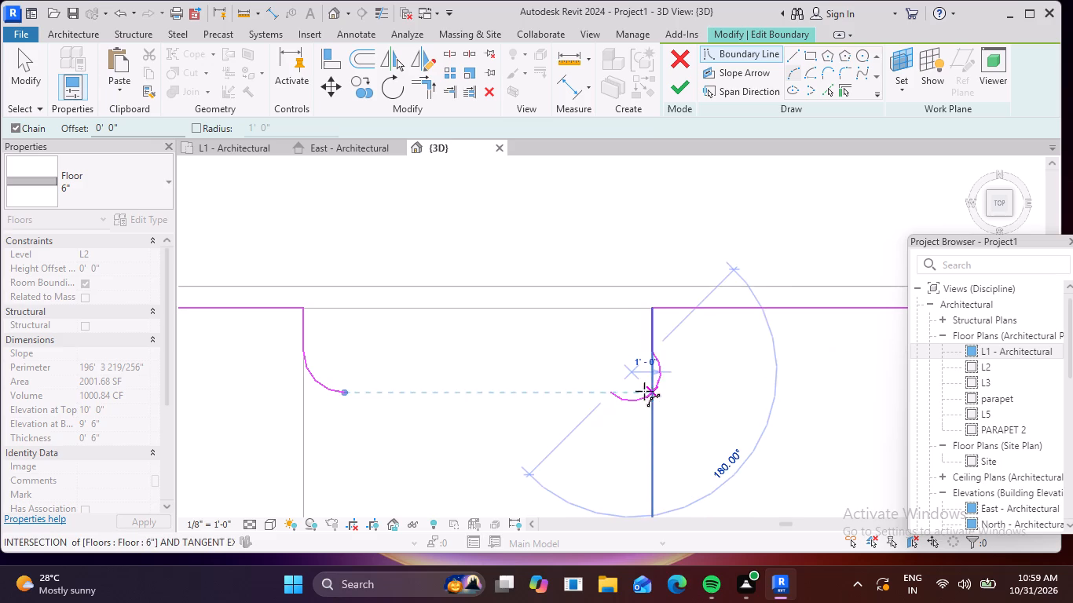
left_click(628, 386)
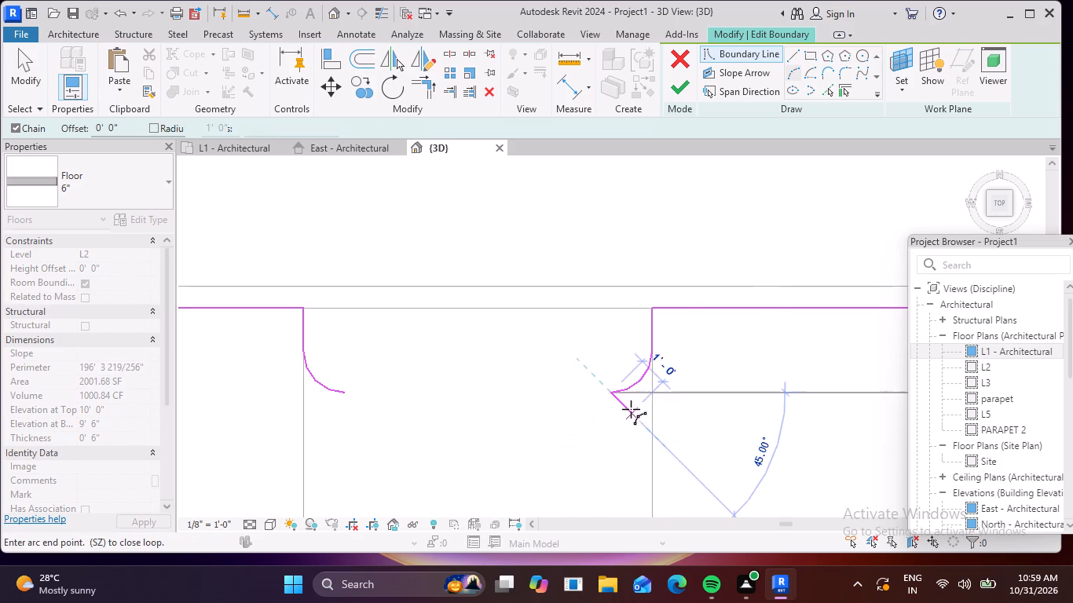
key("space")
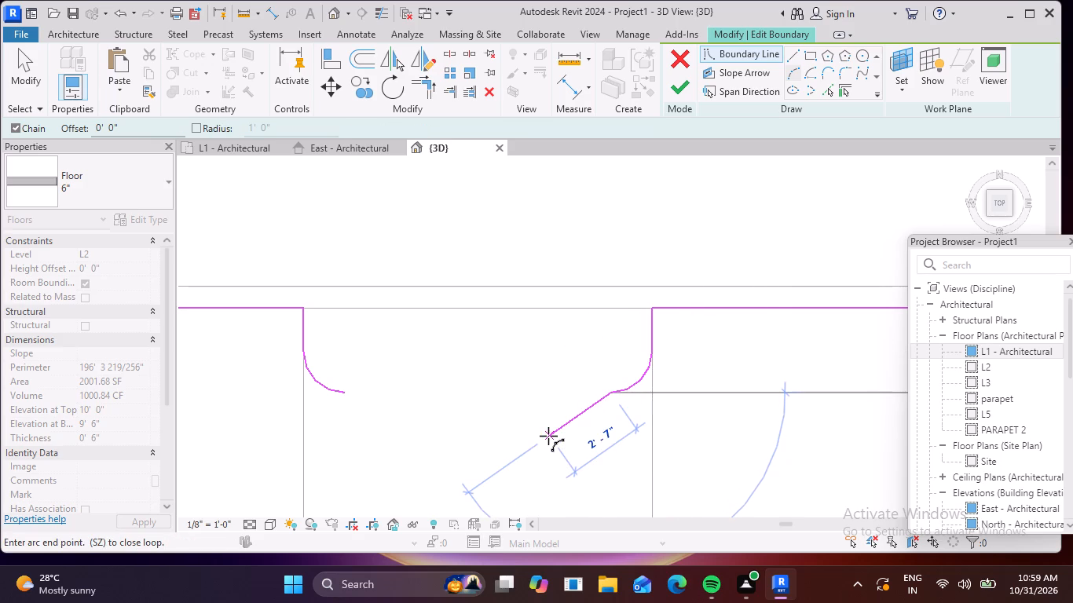
key("Escape")
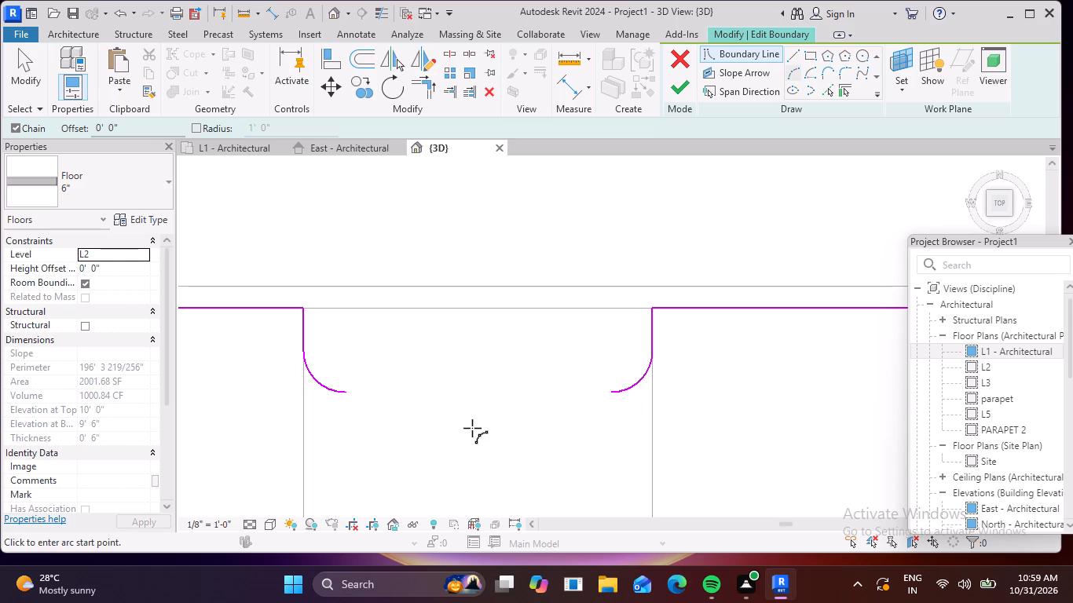
Join the two corner arcs with an outward-bulging arc of about 7'-3" radius and finish the L2 floor's boundary edit.
left_click(346, 389)
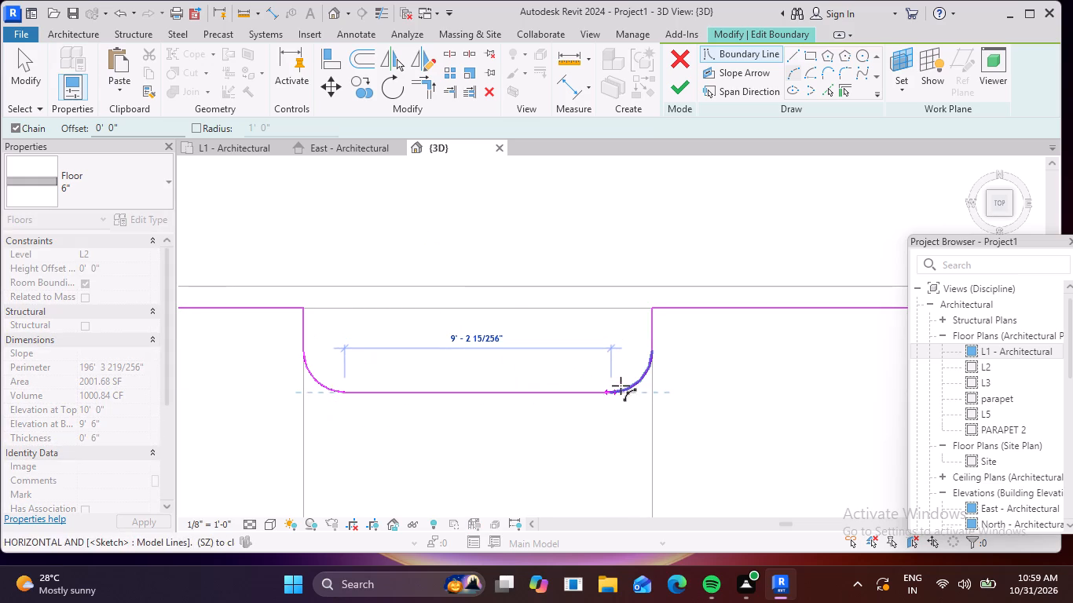
left_click(608, 390)
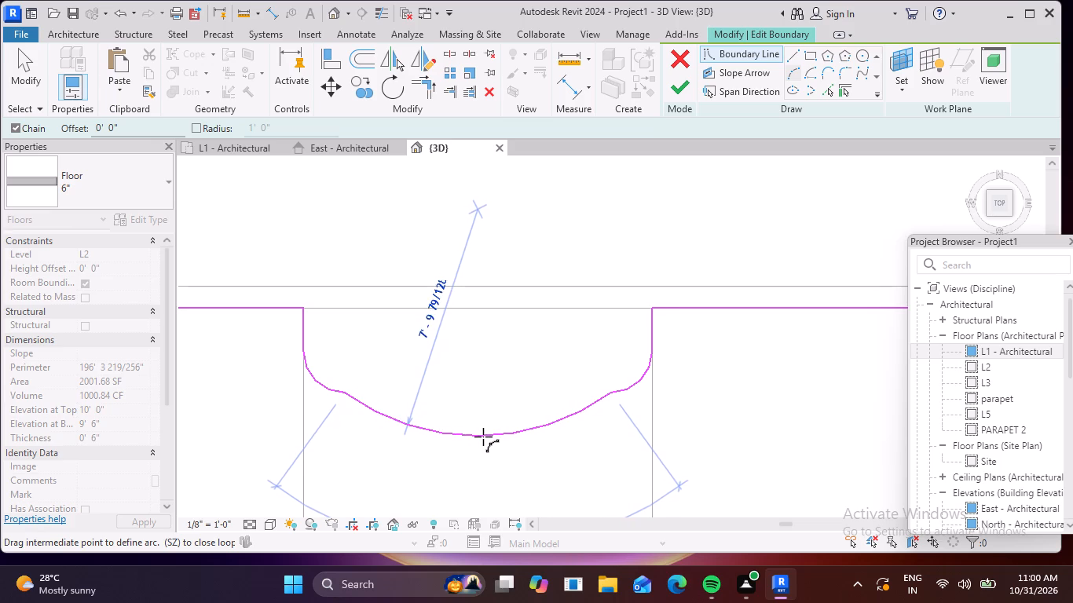
left_click(483, 440)
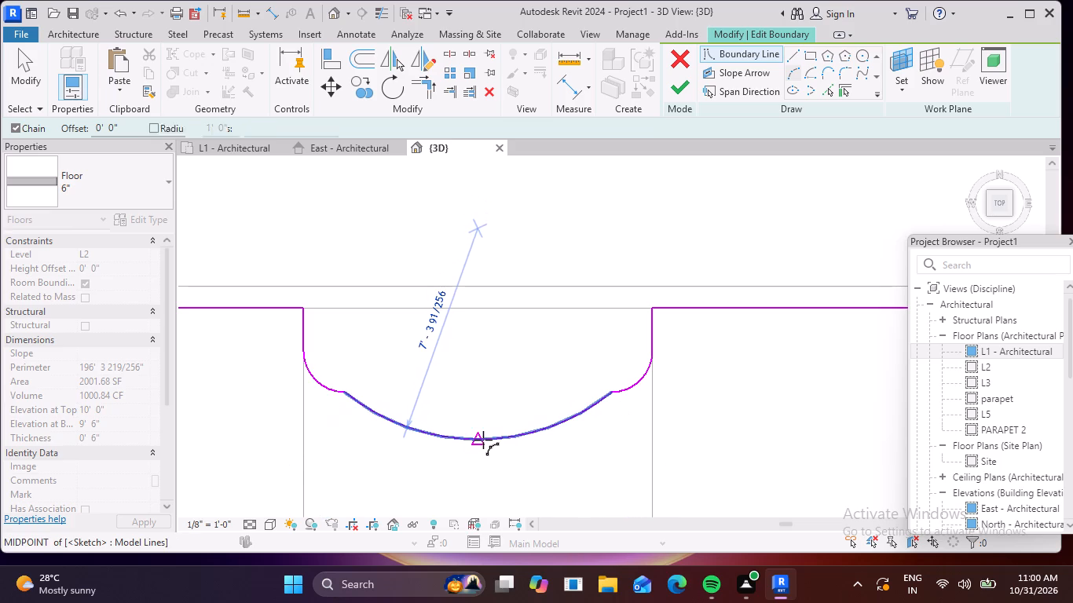
key("Escape")
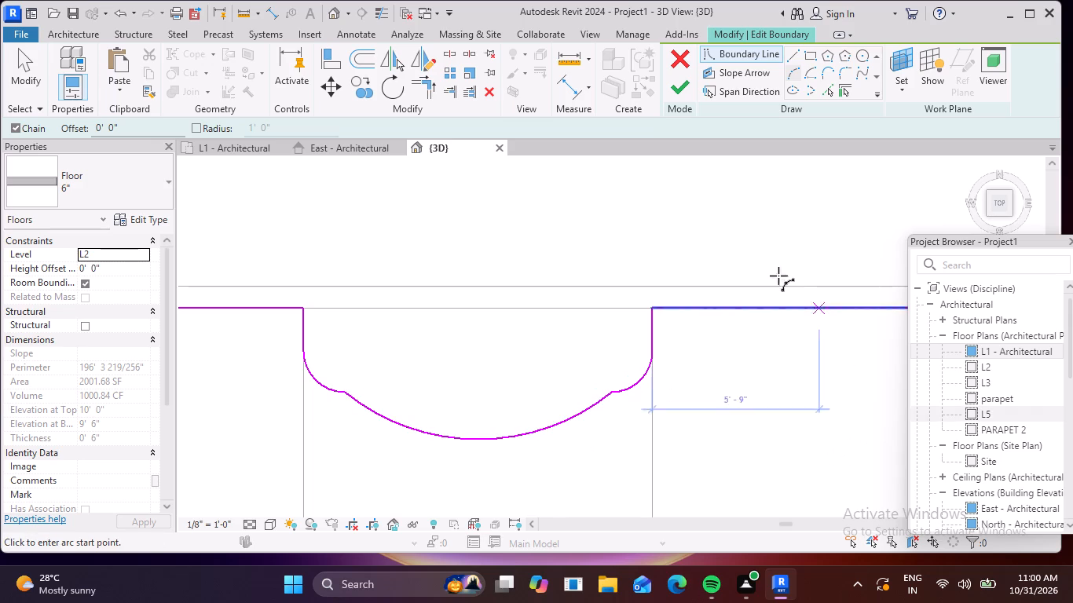
left_click(681, 90)
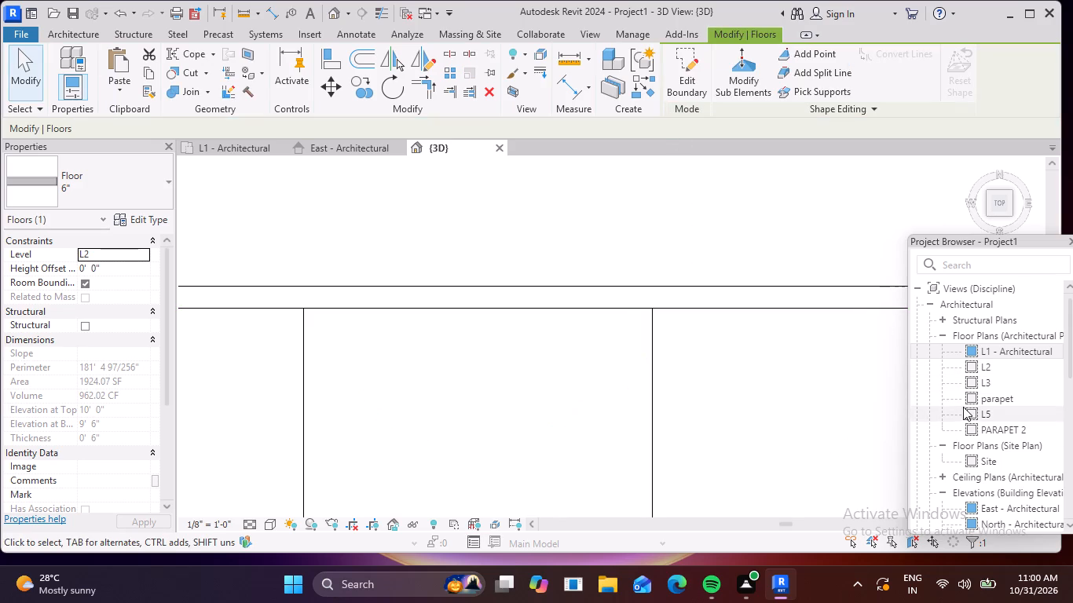
left_click(329, 15)
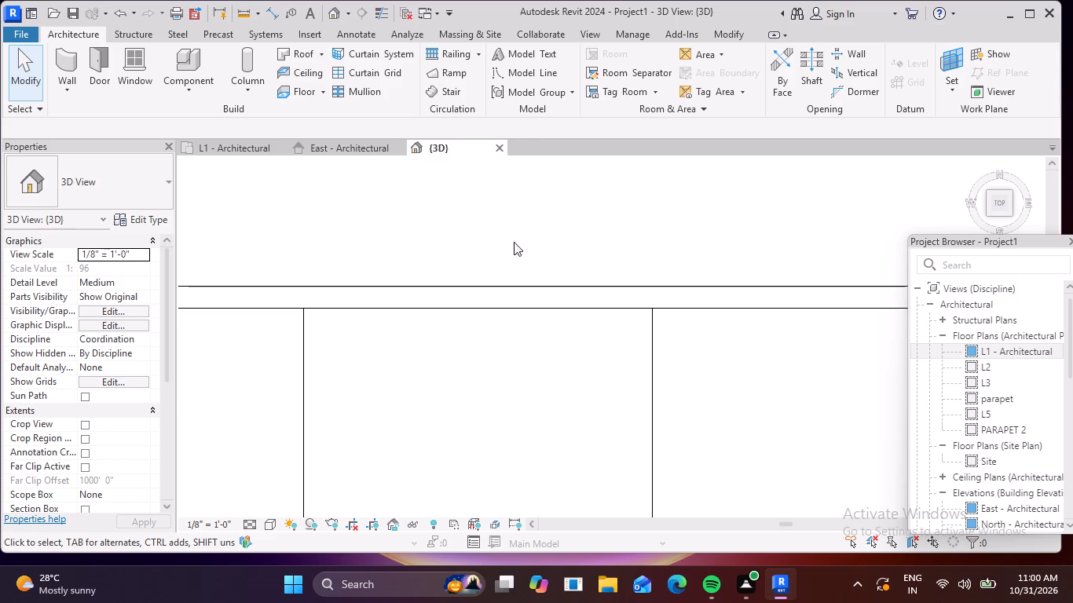
left_click(330, 9)
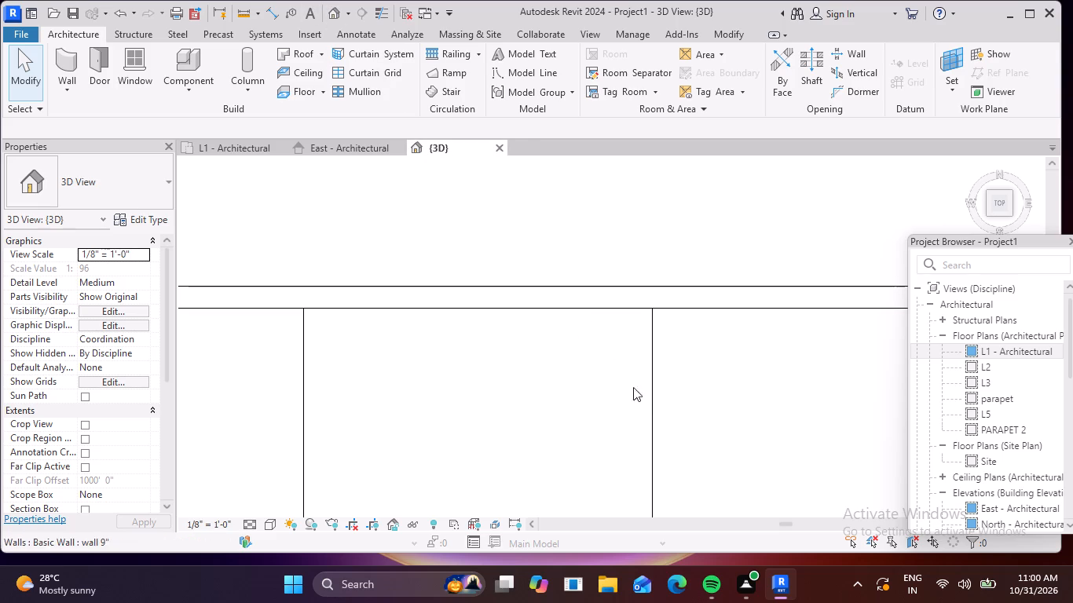
middle_click_drag(677, 433, 723, 214, "shift")
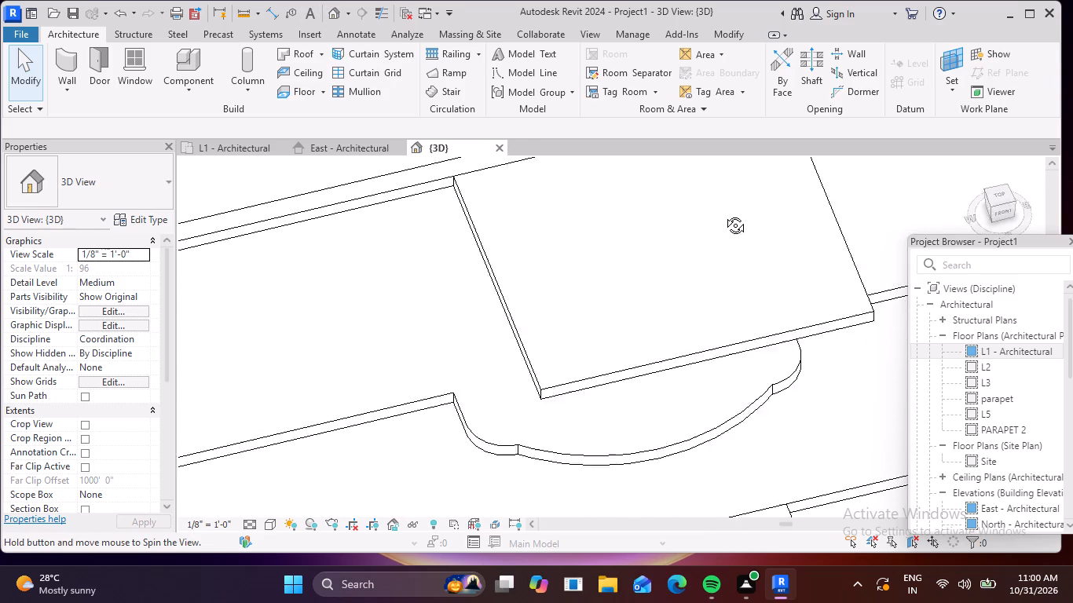
Examine the L2 floor's curved front extension and the whole building from several 3D angles.
middle_click_drag(723, 214, 728, 201, "shift")
scroll(731, 343, "down", 3)
middle_click_drag(727, 364, 703, 349)
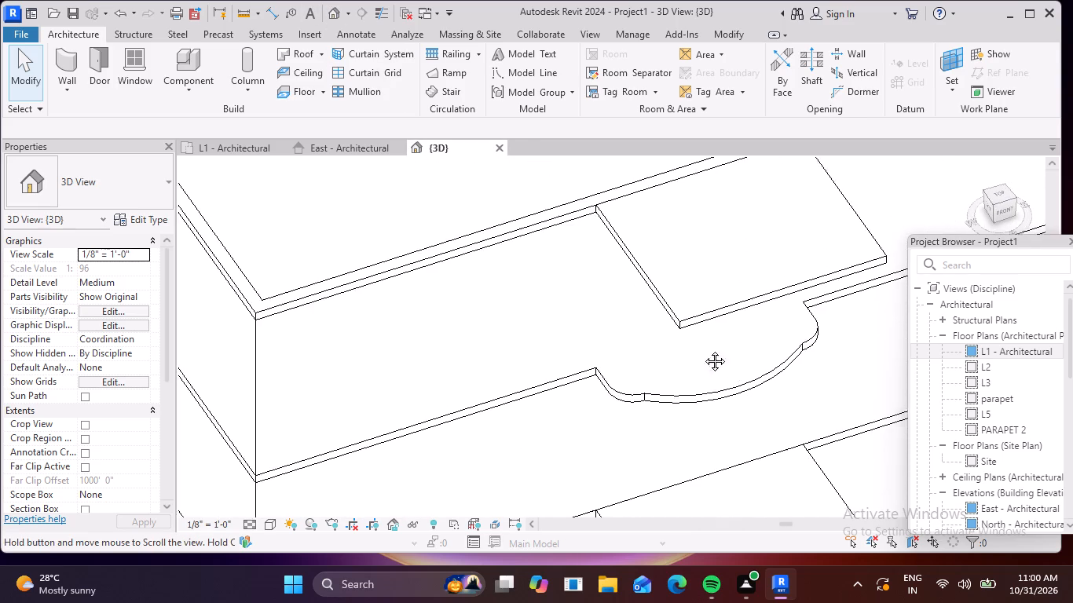
middle_click_drag(703, 349, 602, 276)
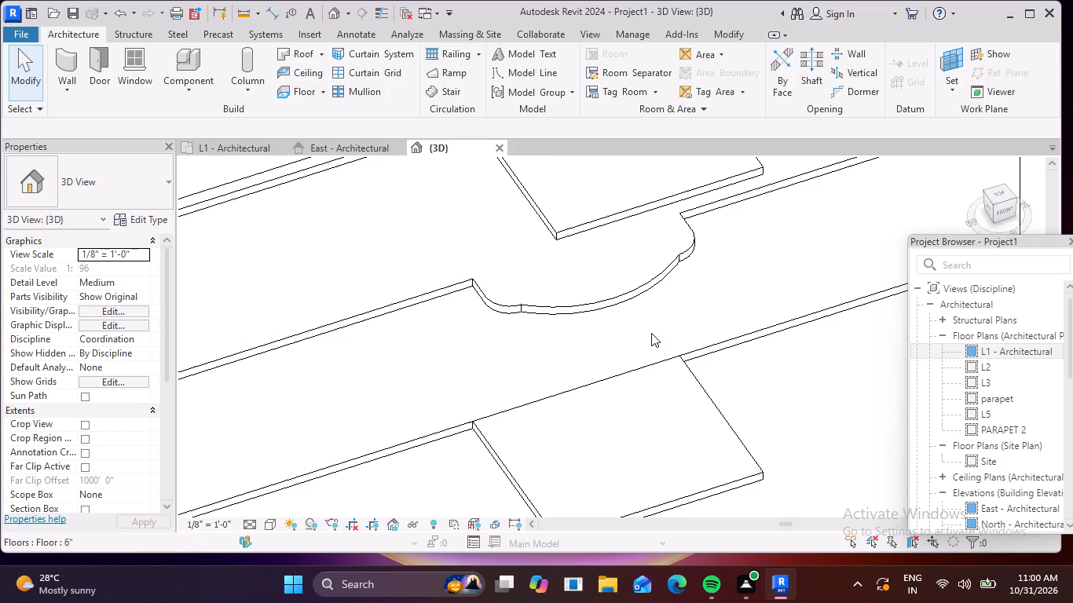
scroll(651, 337, "down", 2)
scroll(727, 374, "down", 1, "shift")
middle_click_drag(725, 374, 596, 375, "shift")
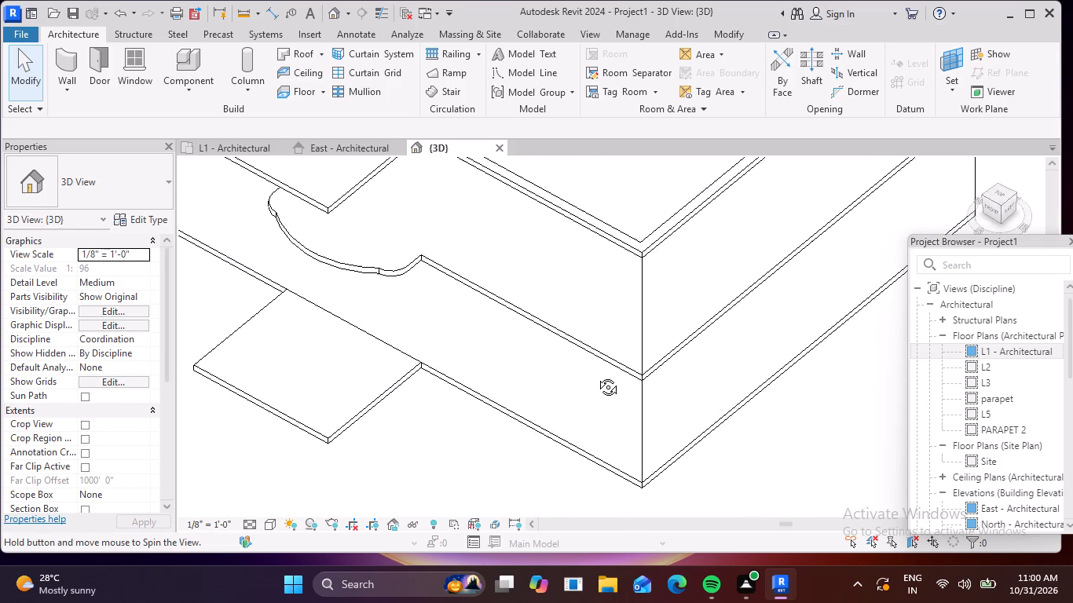
middle_click_drag(596, 375, 600, 378, "shift")
scroll(586, 328, "down", 5)
middle_click_drag(592, 326, 607, 347)
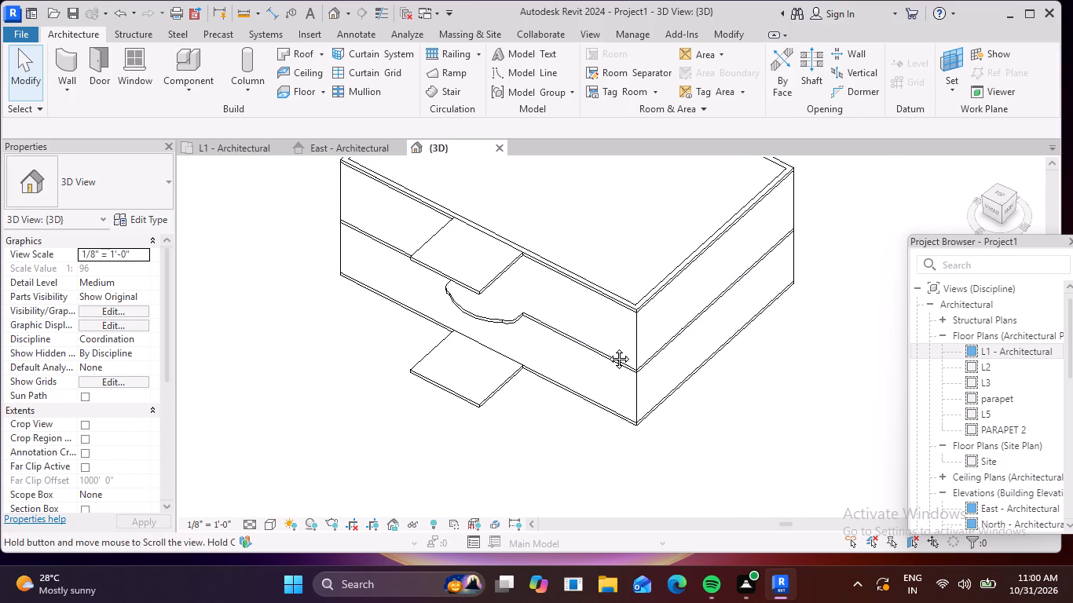
middle_click_drag(607, 347, 606, 396)
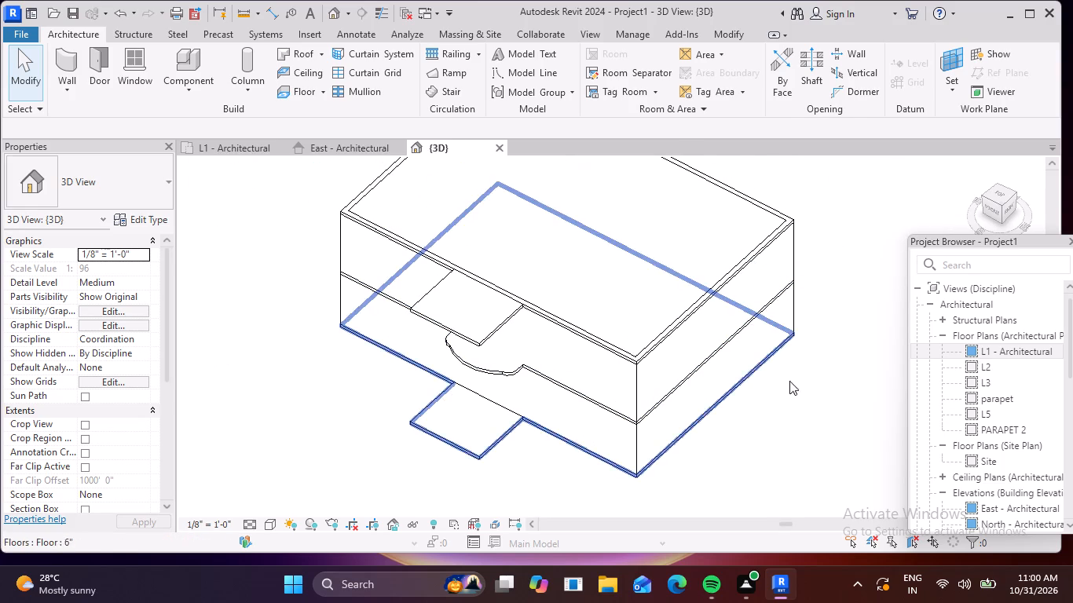
Open the front 9" wall's profile for editing in the 3D view's front orientation.
left_click(992, 215)
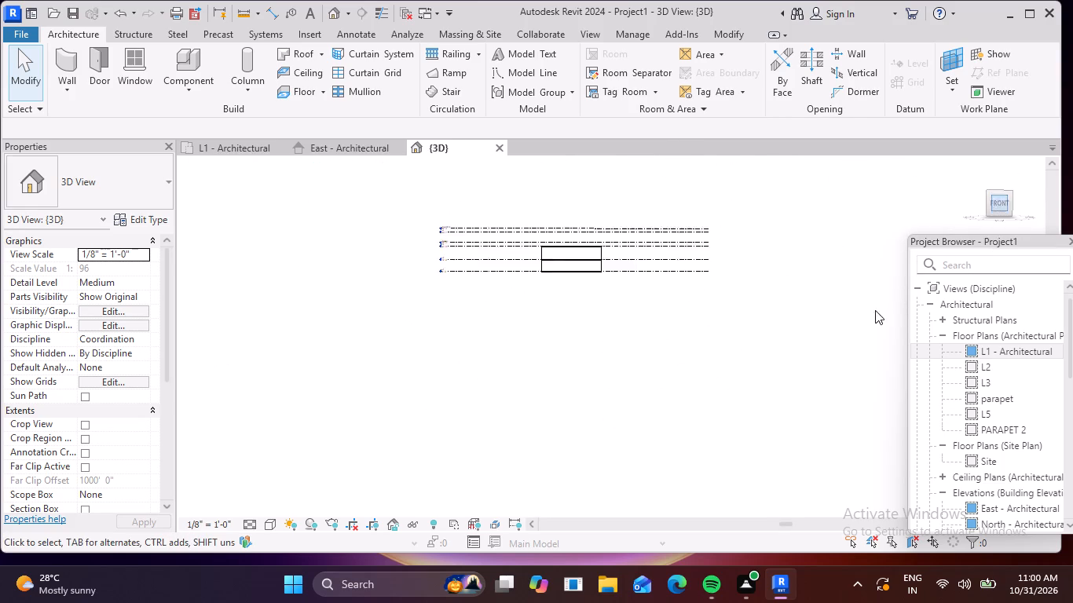
scroll(632, 334, "up", 6)
scroll(707, 349, "up", 7)
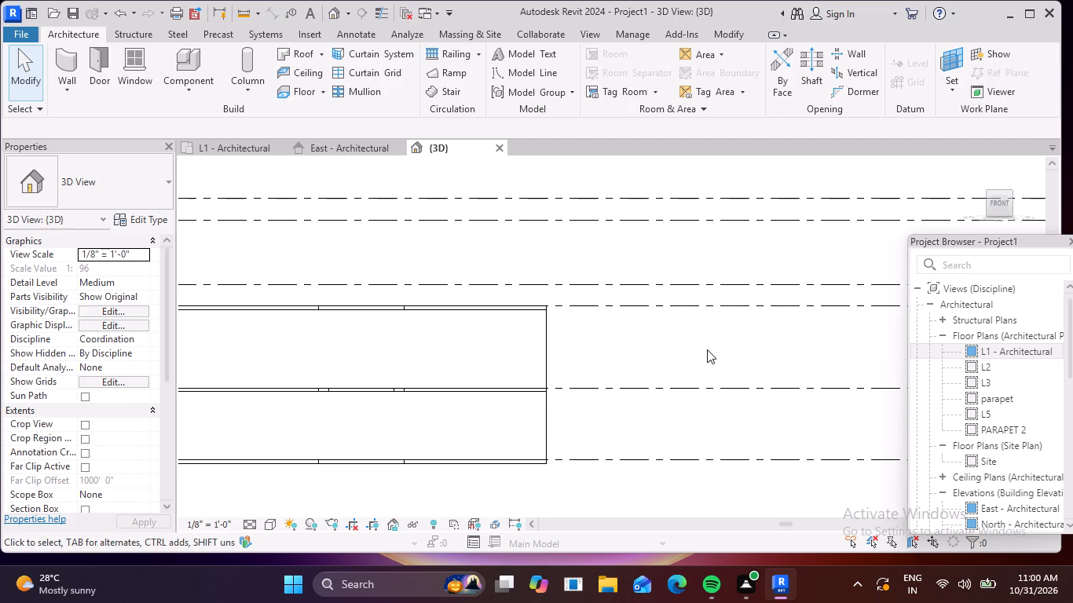
middle_click_drag(707, 351, 782, 372)
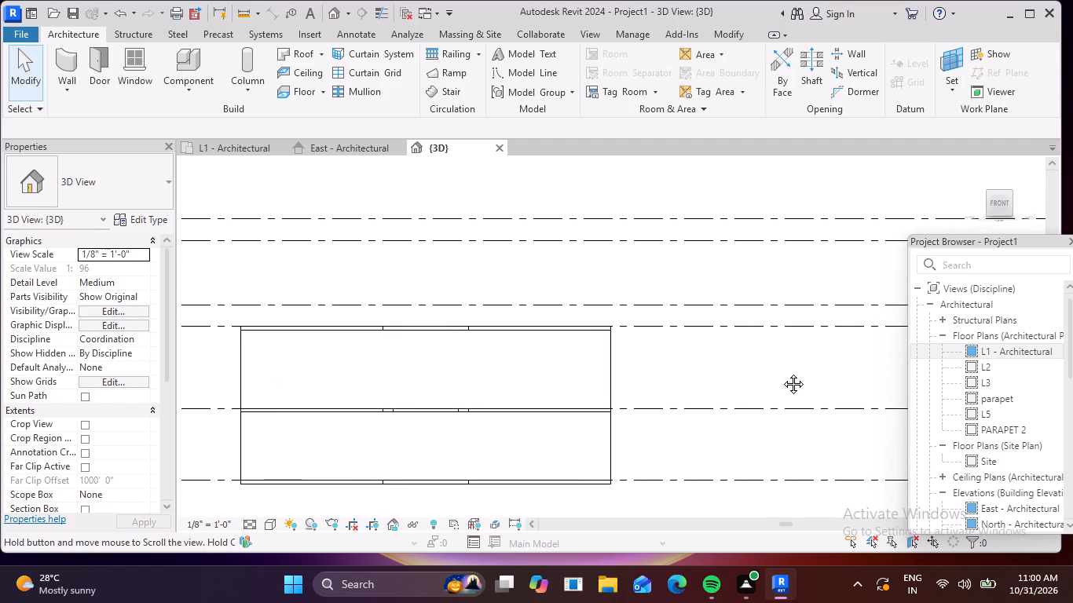
middle_click_drag(782, 372, 831, 384)
middle_click(833, 385)
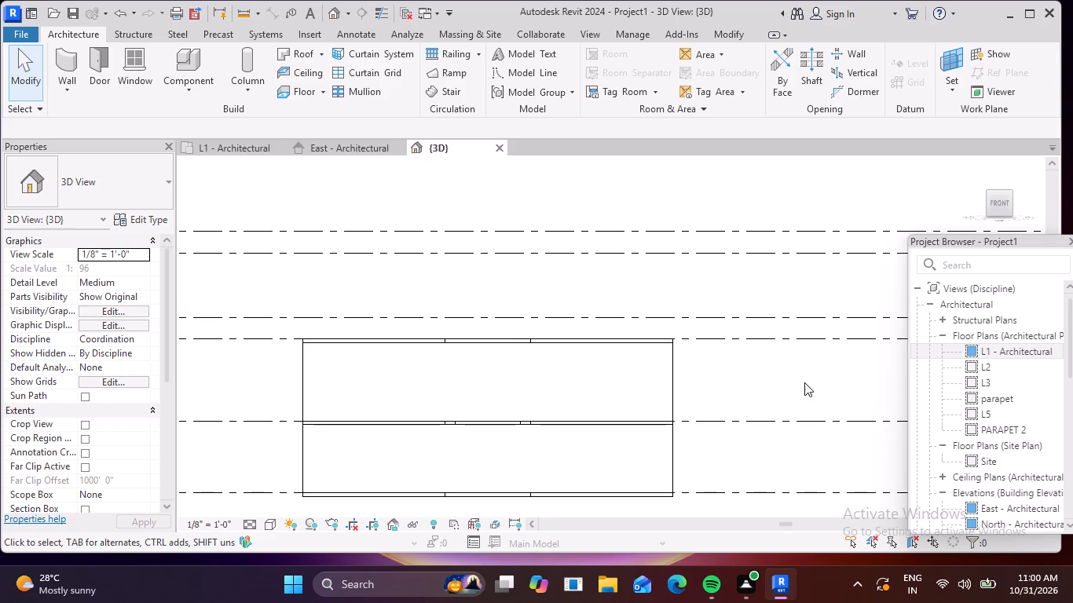
left_click(627, 381)
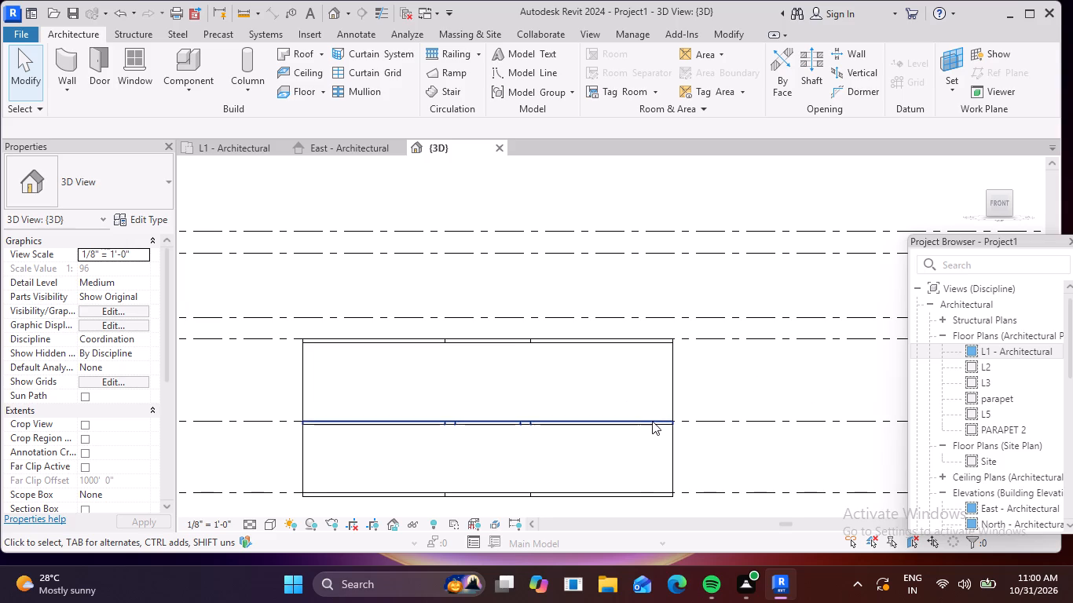
left_click(670, 400)
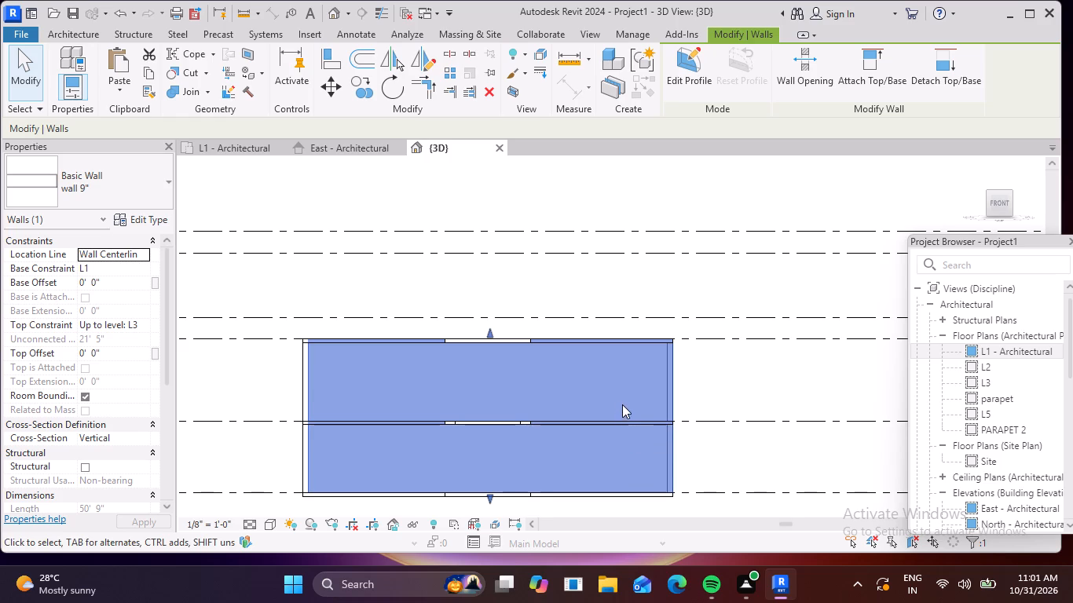
left_click(700, 69)
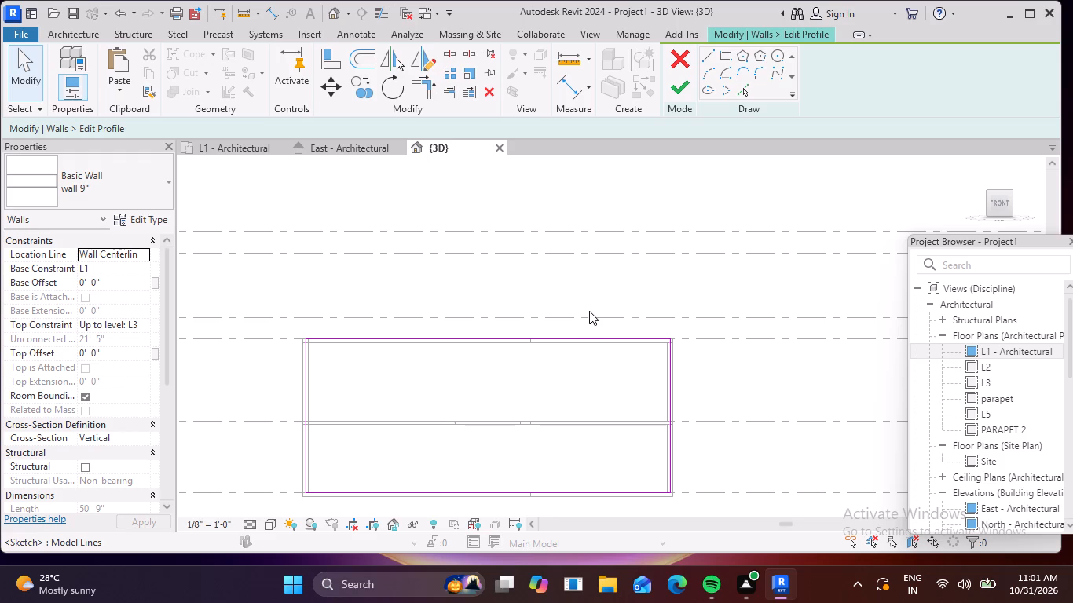
Add a vertical profile line offset 4' inward from the left side wall's inner face using Pick Lines.
left_click(740, 89)
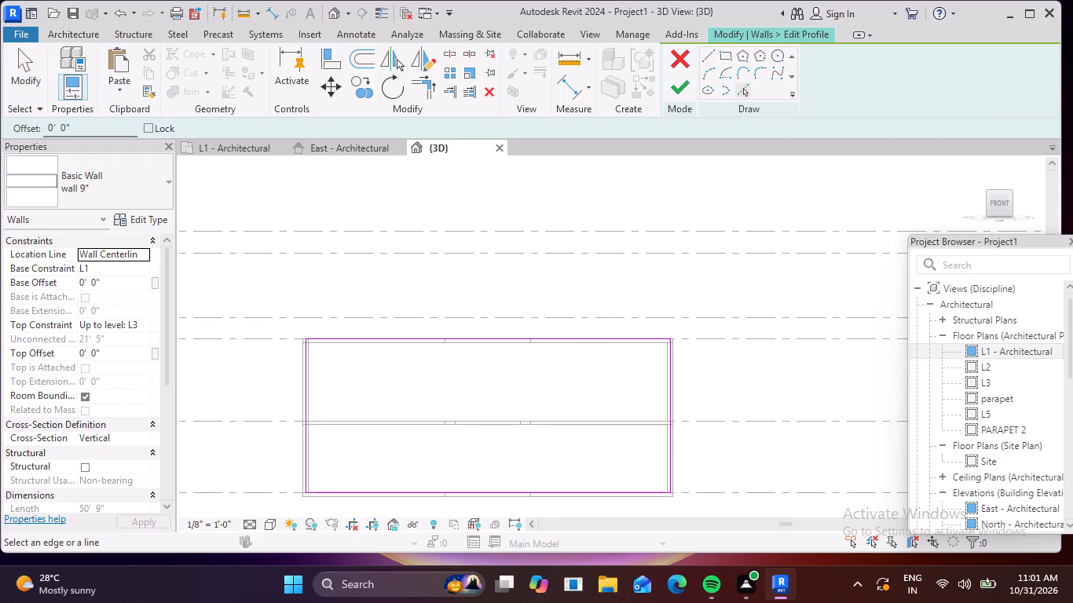
left_click(91, 126)
key("BackSpace")
key("BackSpace")
key("BackSpace")
key("BackSpace")
key("BackSpace")
key("BackSpace")
key("BackSpace")
key("BackSpace")
key("BackSpace")
key("BackSpace")
key("BackSpace")
type("4'")
key("Return")
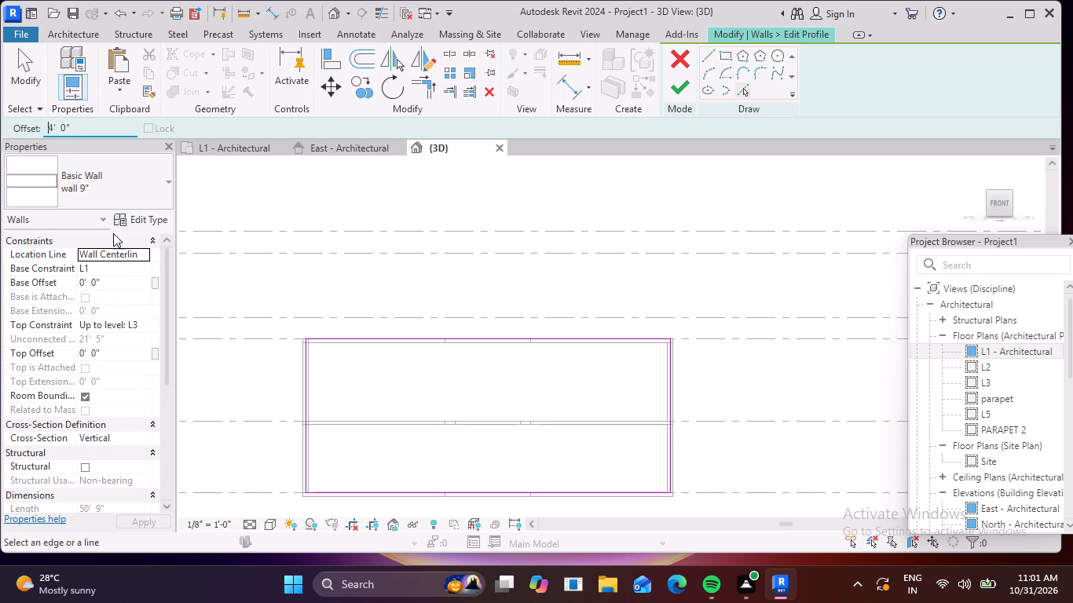
middle_click_drag(350, 400, 364, 296)
scroll(353, 324, "up", 1)
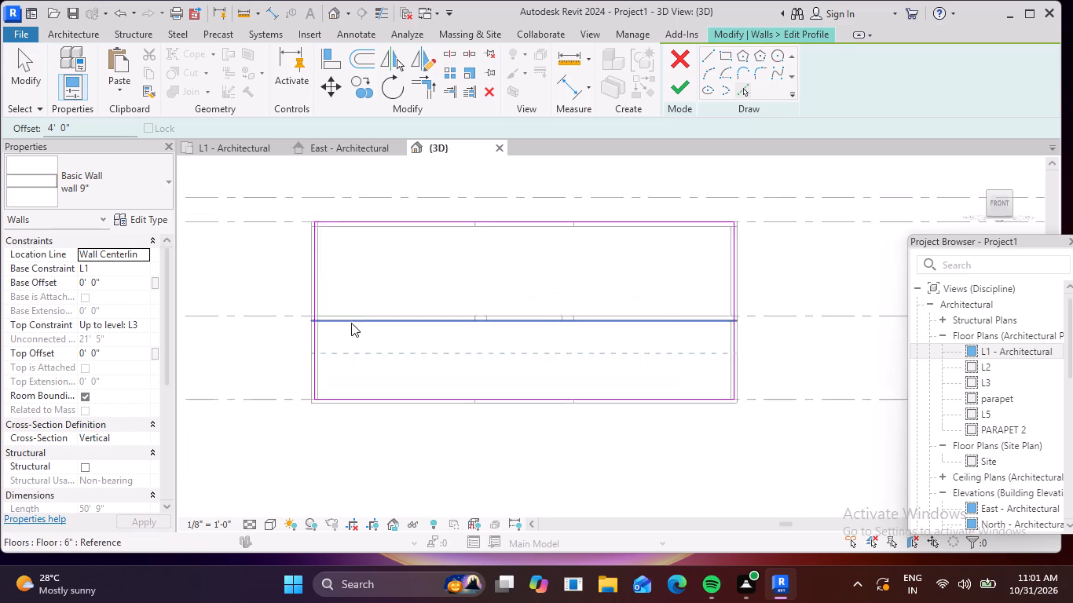
scroll(351, 323, "up", 4)
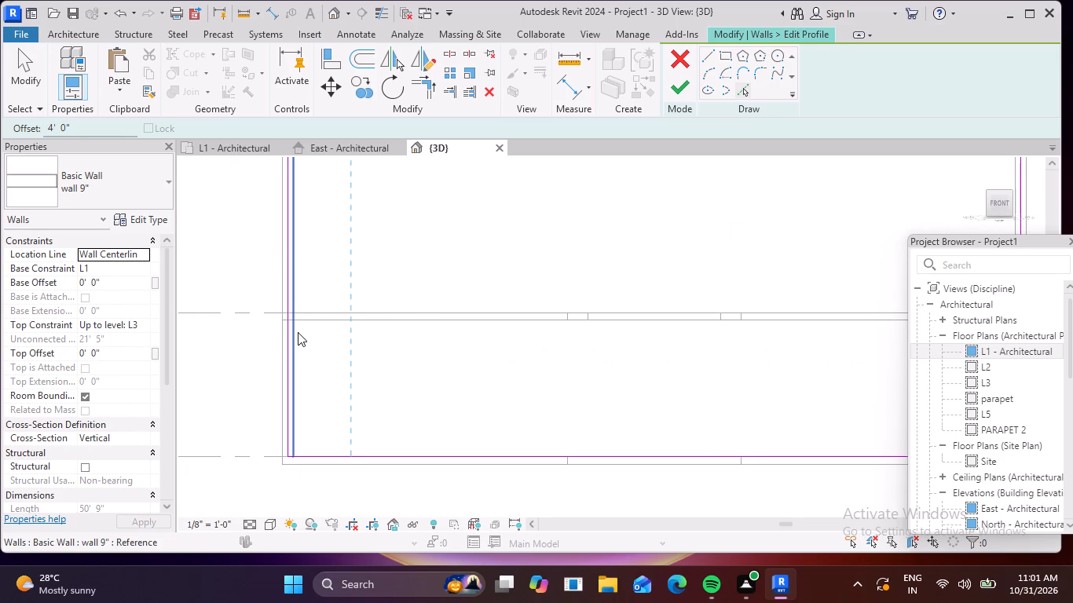
left_click(298, 332)
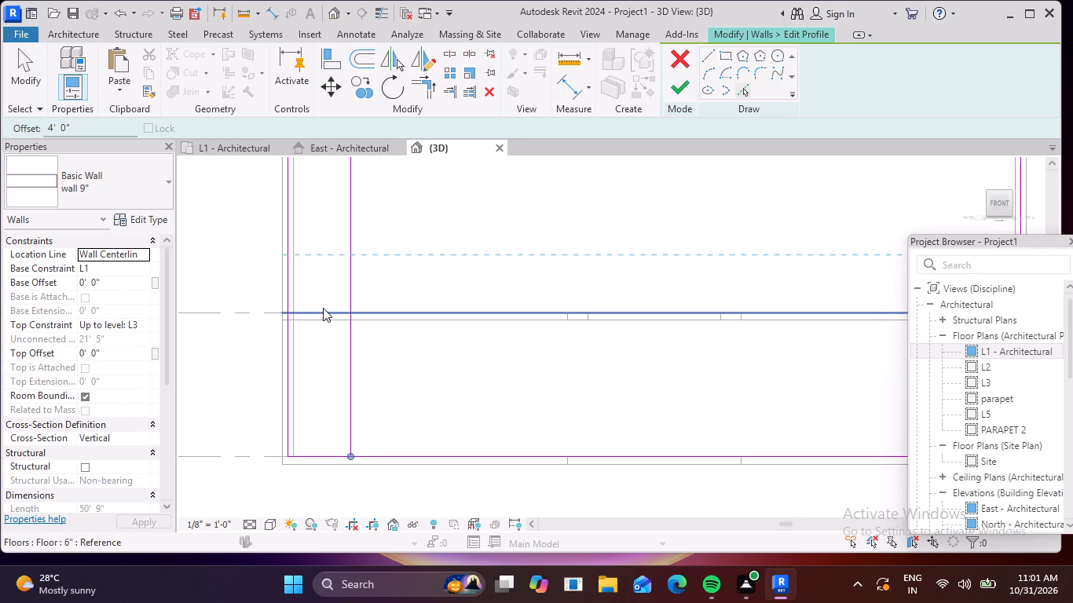
Add a second vertical profile line offset 3' inward from the first vertical line.
left_click(104, 134)
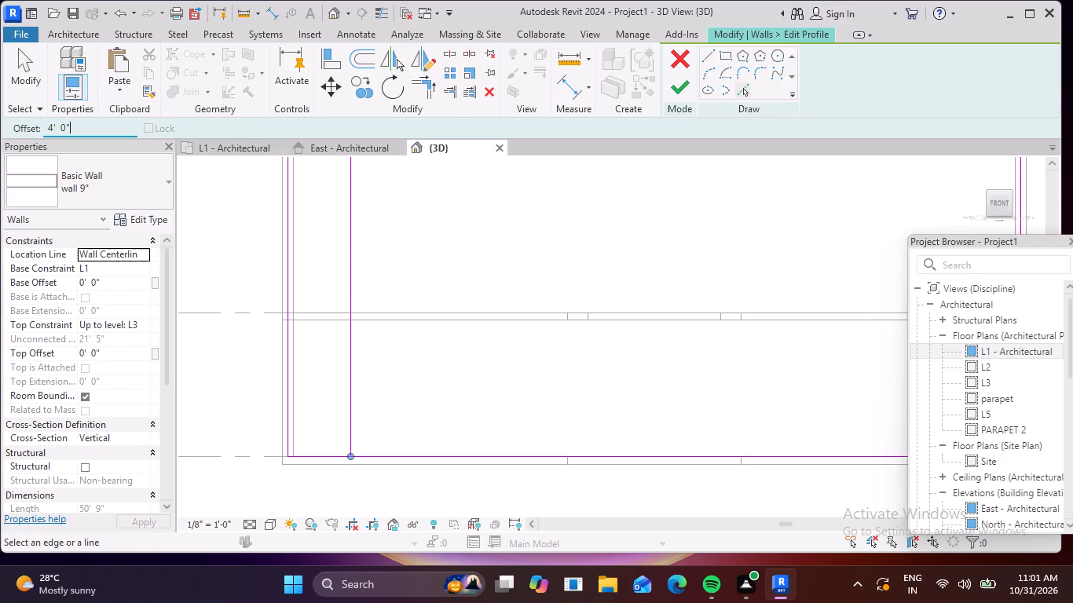
key("BackSpace")
key("BackSpace")
key("BackSpace")
key("BackSpace")
key("BackSpace")
key("BackSpace")
key("BackSpace")
key("BackSpace")
key("BackSpace")
key("BackSpace")
key("BackSpace")
key("BackSpace")
type("3'")
key("Return")
scroll(356, 291, "down", 2)
left_click(356, 291)
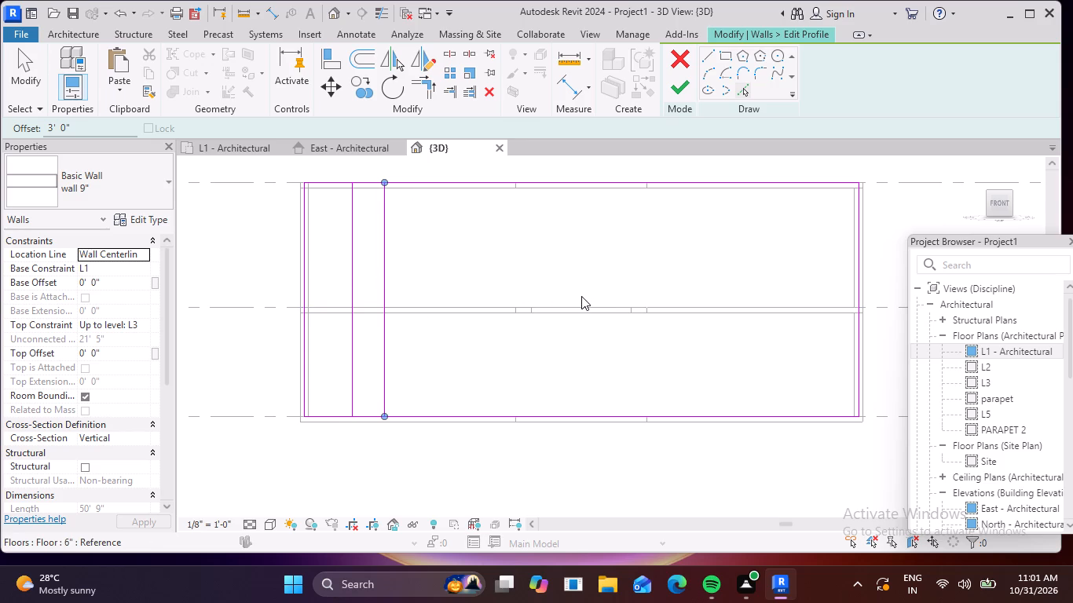
key("Escape")
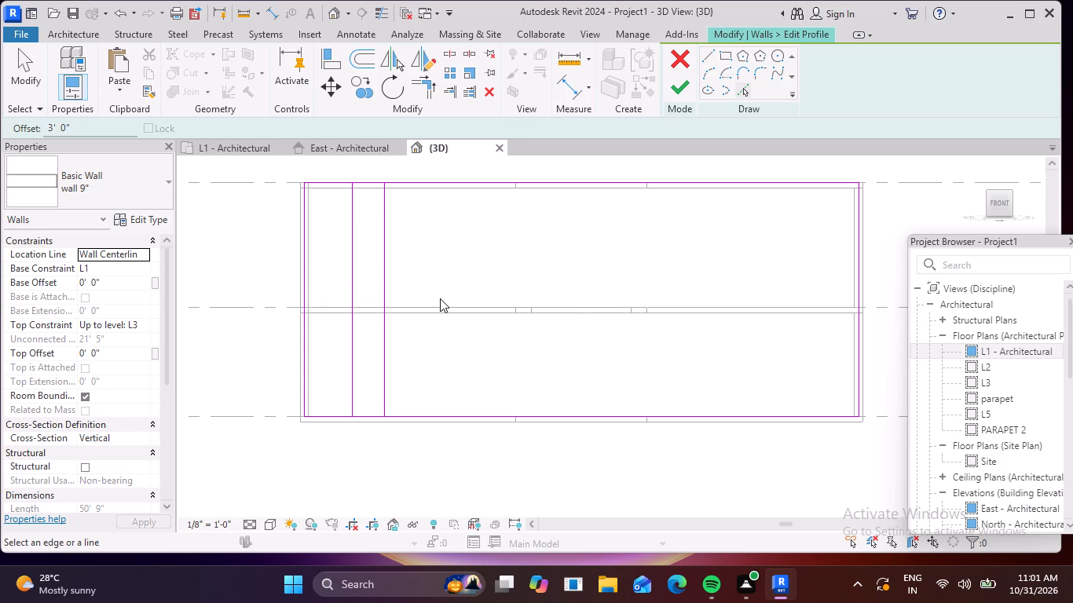
key("Escape")
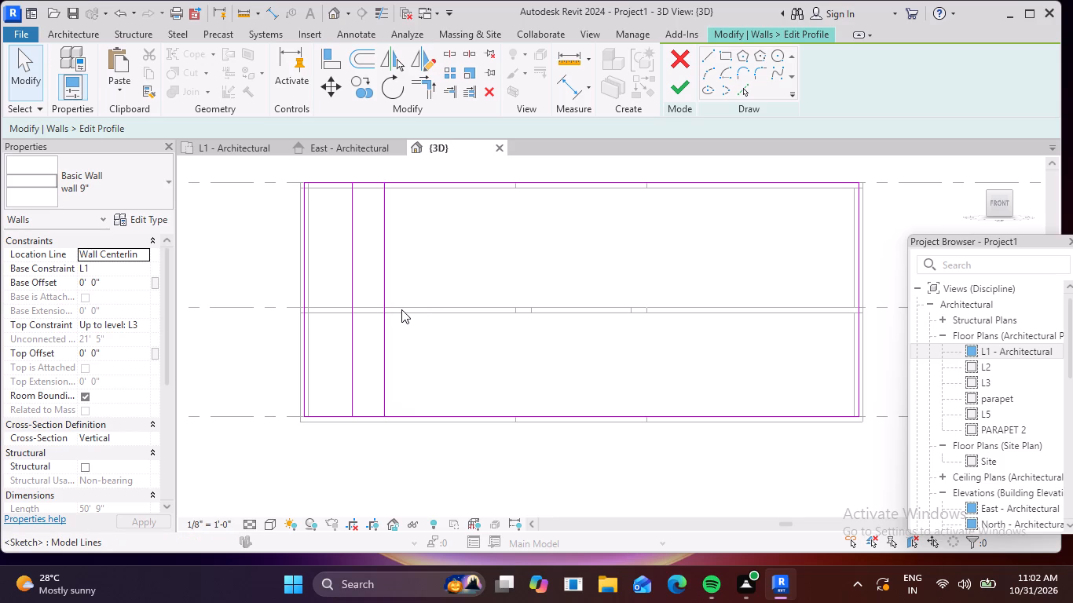
Add a horizontal profile line offset 10" above the top of the L2 floor using Pick Lines.
left_click(746, 90)
left_click(115, 127)
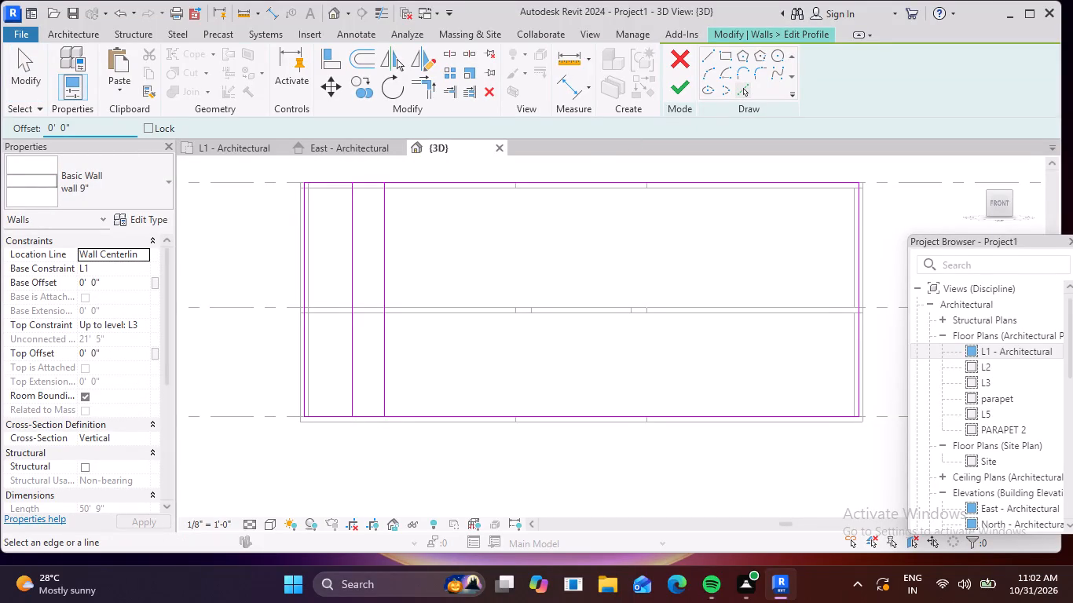
key("BackSpace")
key("BackSpace")
key("BackSpace")
key("BackSpace")
key("BackSpace")
key("BackSpace")
key("BackSpace")
key("BackSpace")
key("BackSpace")
type("10")
key("shift+quotedbl")
key("Return")
left_click(405, 302)
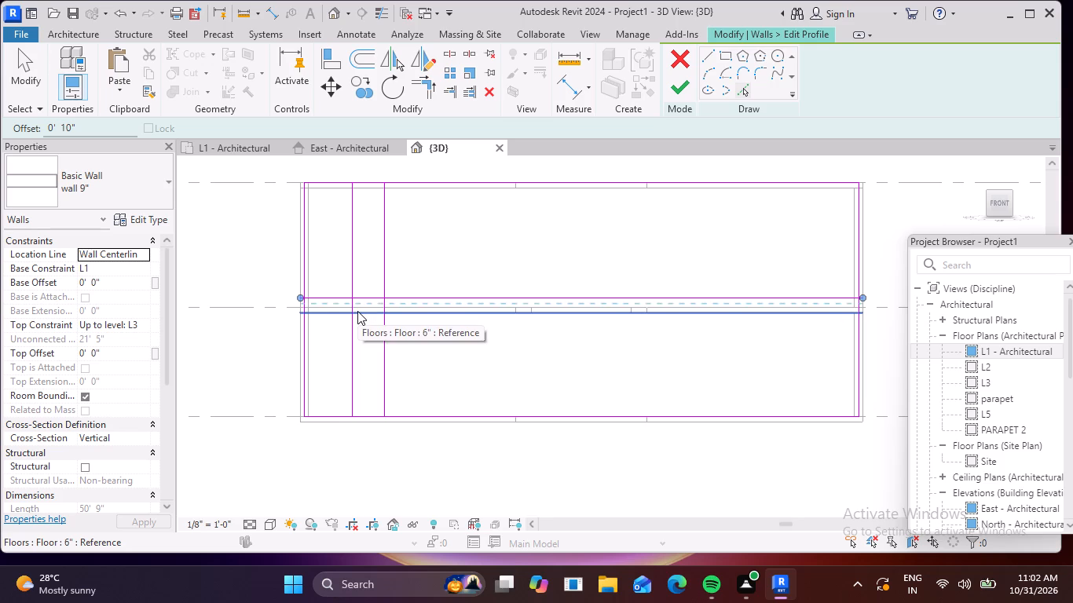
Add a horizontal profile line offset 1' 6" below the underside of the L2 floor using Pick Lines.
left_click(108, 126)
key("BackSpace")
key("BackSpace")
key("BackSpace")
key("BackSpace")
key("BackSpace")
key("BackSpace")
key("BackSpace")
key("BackSpace")
key("BackSpace")
key("BackSpace")
key("BackSpace")
key("BackSpace")
key("BackSpace")
key("BackSpace")
key("BackSpace")
key("BackSpace")
key("BackSpace")
key("BackSpace")
key("BackSpace")
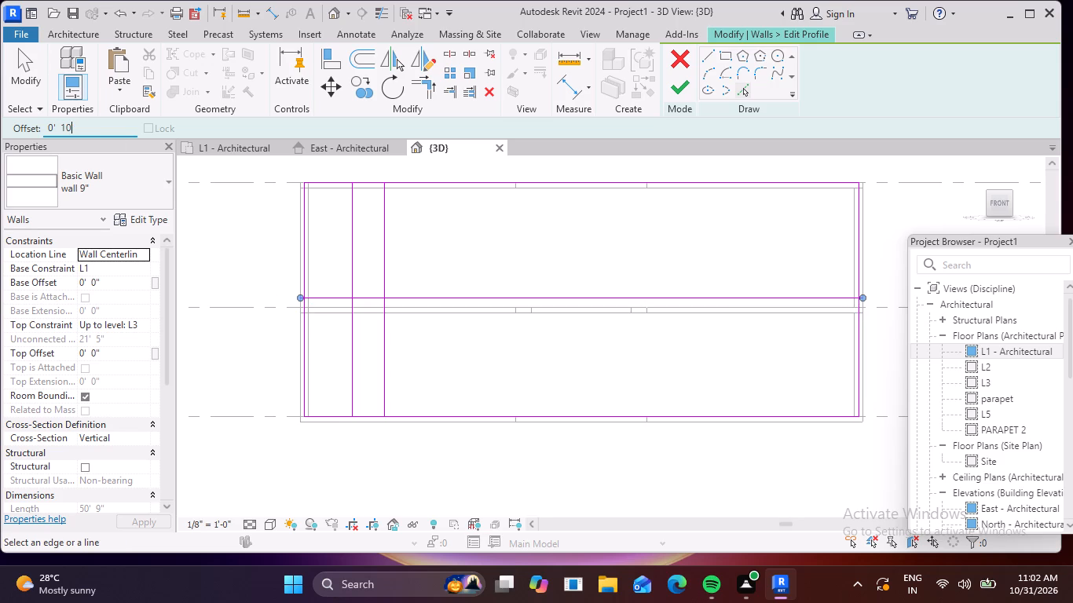
type("1'")
key("5")
key("Return")
key("Return")
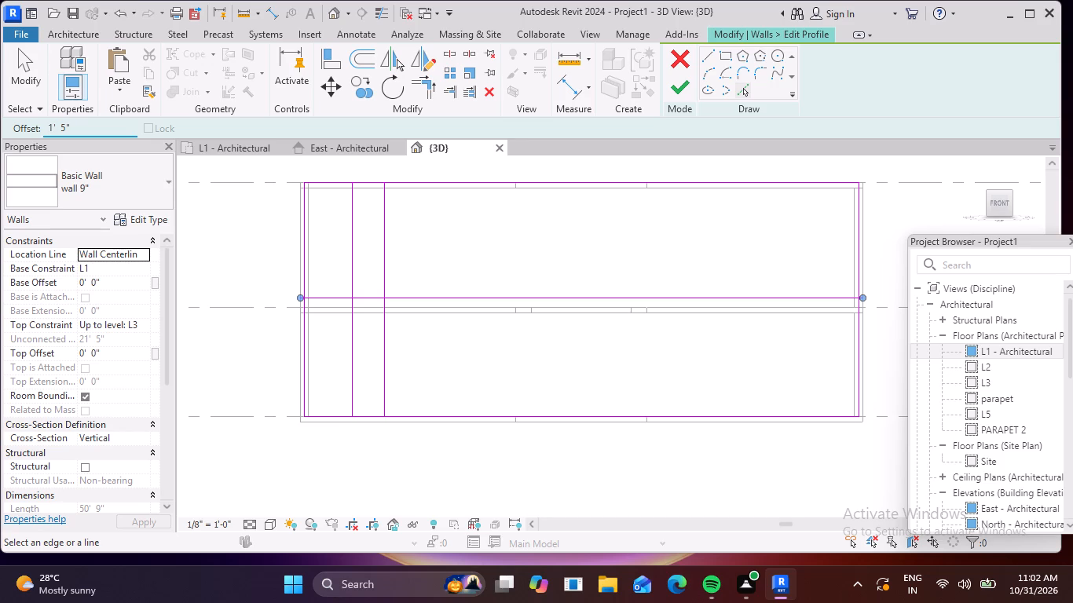
left_click(103, 137)
left_click(112, 129)
key("Return")
left_click(81, 131)
key("BackSpace")
key("BackSpace")
type("6\"")
key("Return")
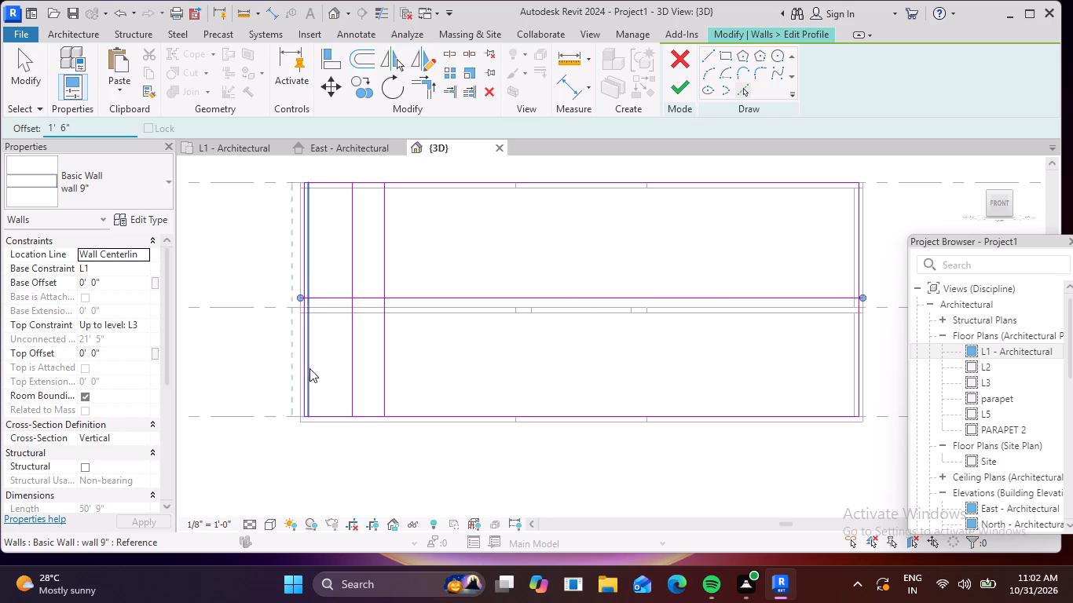
left_click(419, 319)
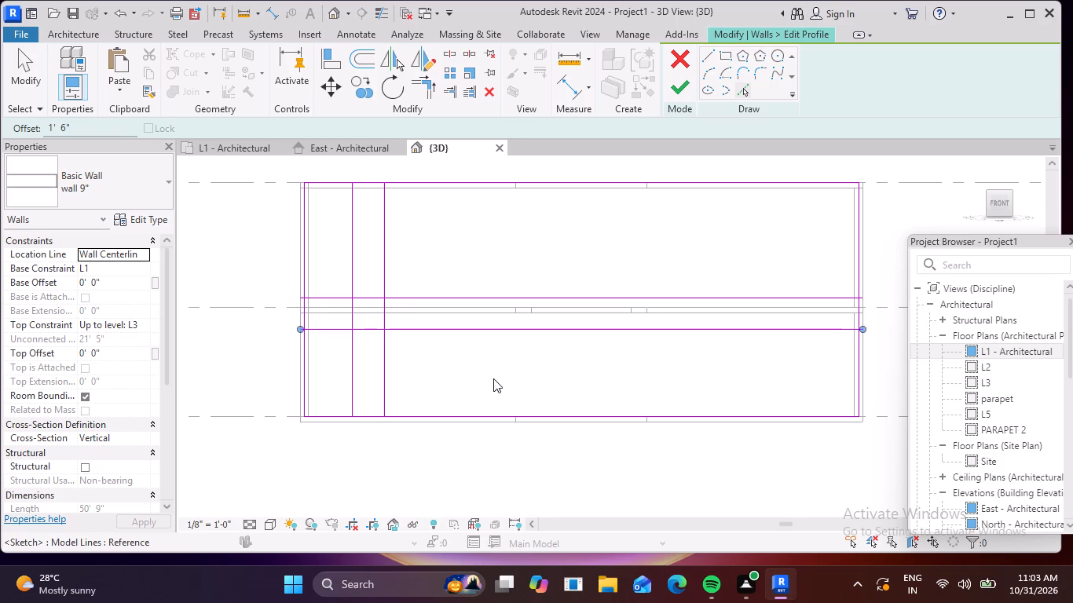
key("Escape")
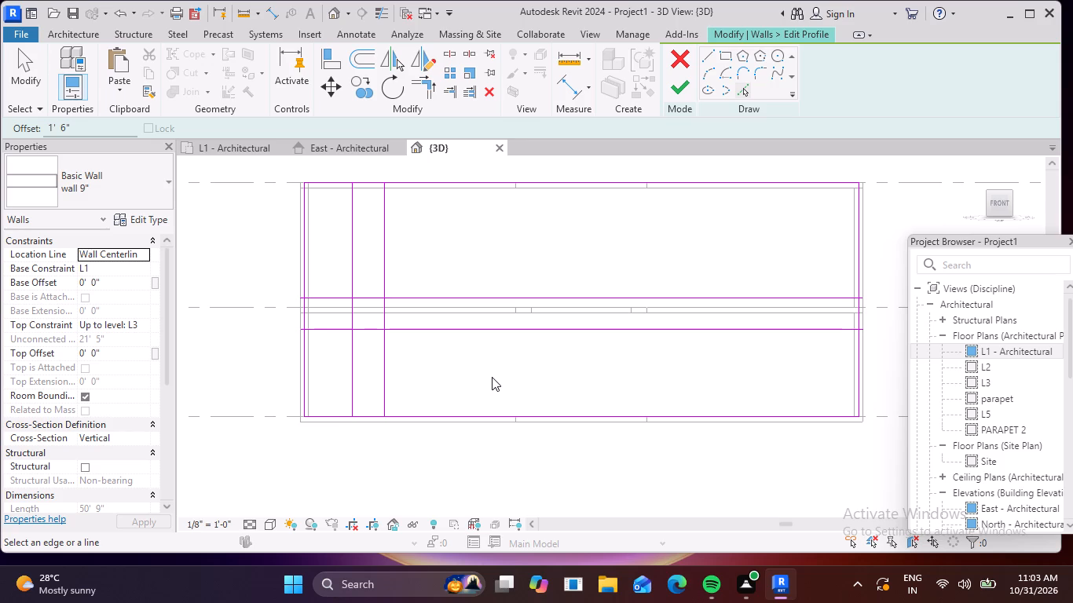
Add horizontal profile lines offset 5' below the line under the L2 floor and 5' above the line over it.
left_click(744, 90)
left_click(115, 125)
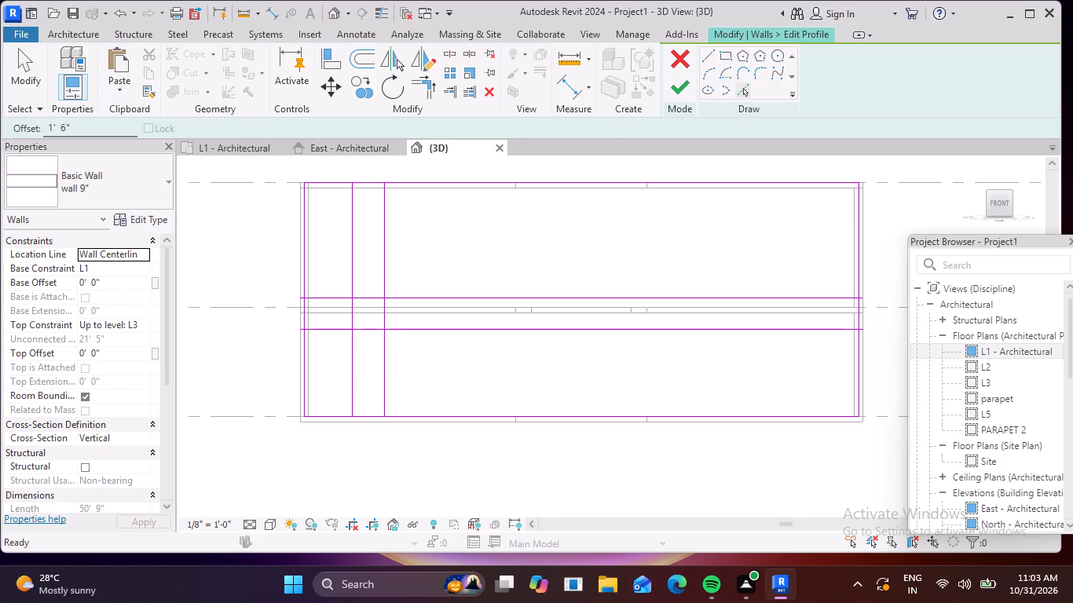
key("BackSpace")
key("BackSpace")
key("BackSpace")
key("BackSpace")
key("BackSpace")
key("BackSpace")
key("BackSpace")
key("BackSpace")
key("BackSpace")
key("BackSpace")
key("BackSpace")
key("BackSpace")
key("BackSpace")
key("BackSpace")
key("BackSpace")
key("BackSpace")
key("BackSpace")
key("BackSpace")
key("BackSpace")
key("BackSpace")
type("5'")
key("Return")
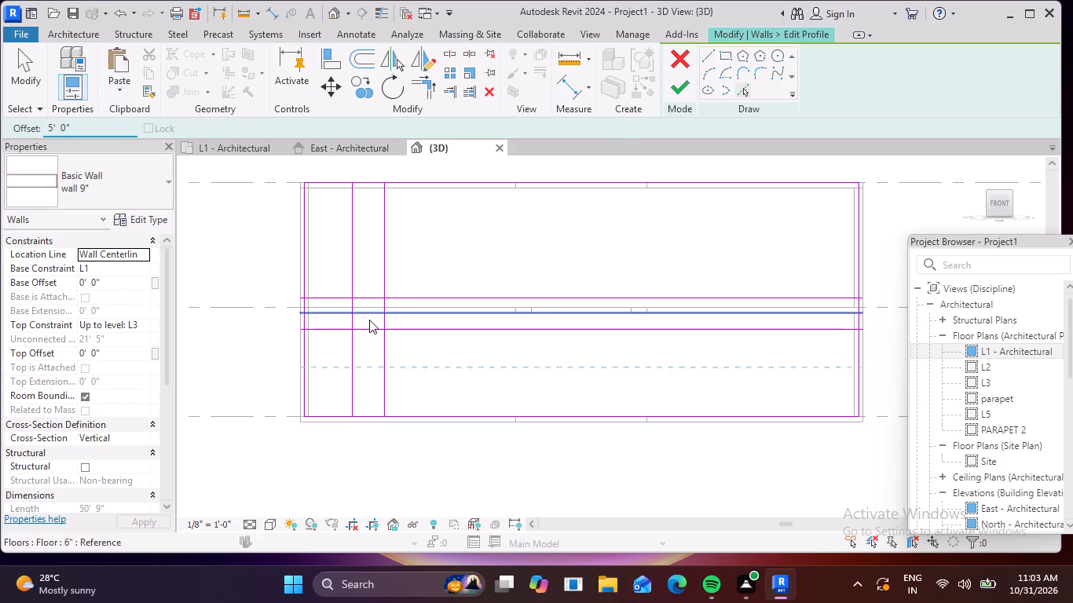
left_click(423, 334)
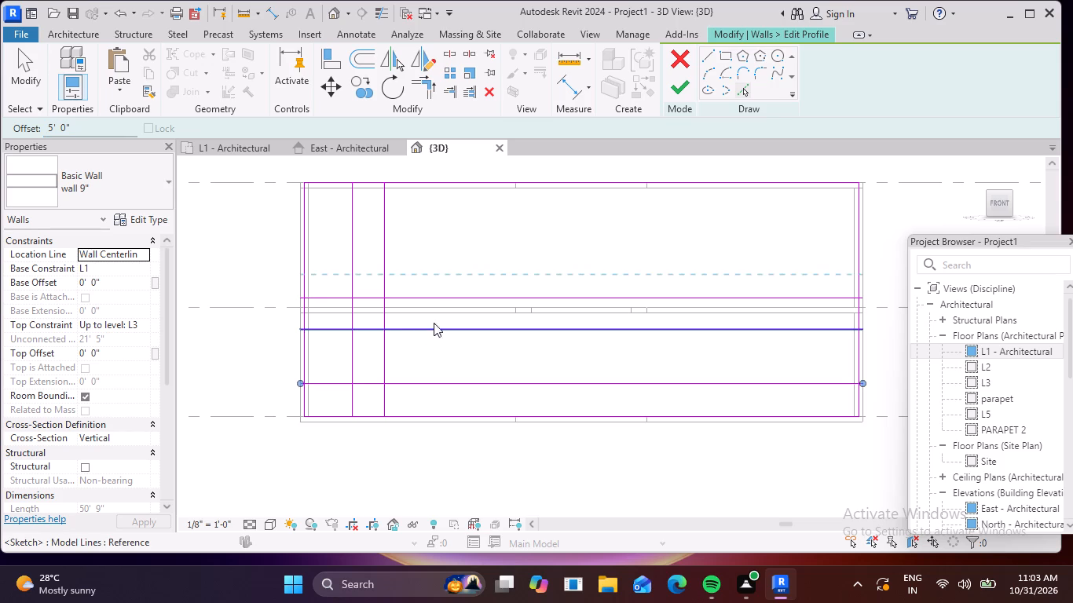
left_click(456, 292)
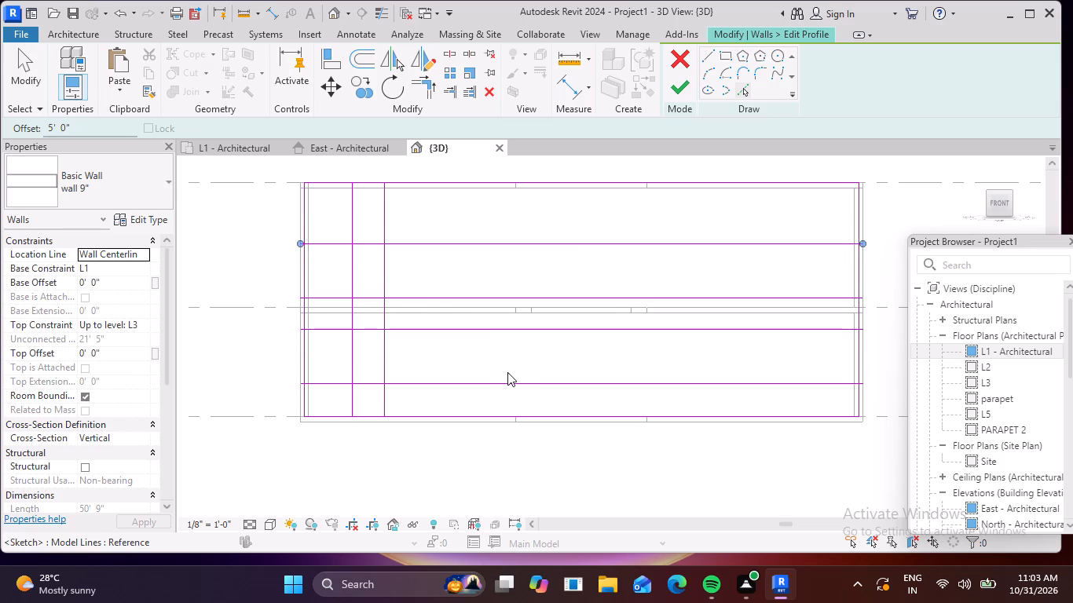
key("Escape")
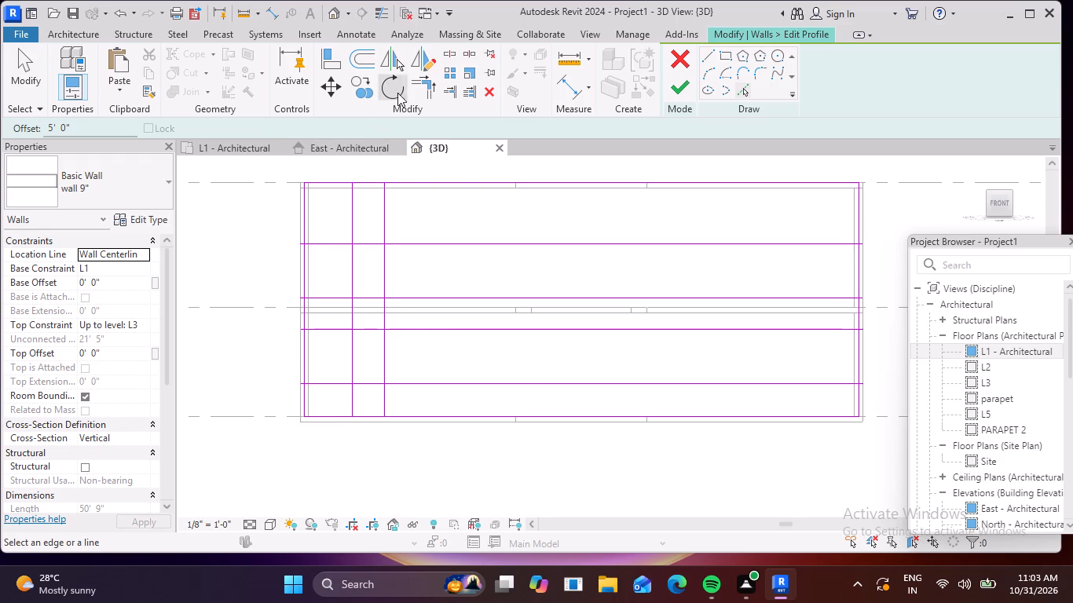
Trim both vertical profile lines and the uppermost inner horizontal line to form the upper opening's top corners.
left_click(419, 87)
left_click(351, 266)
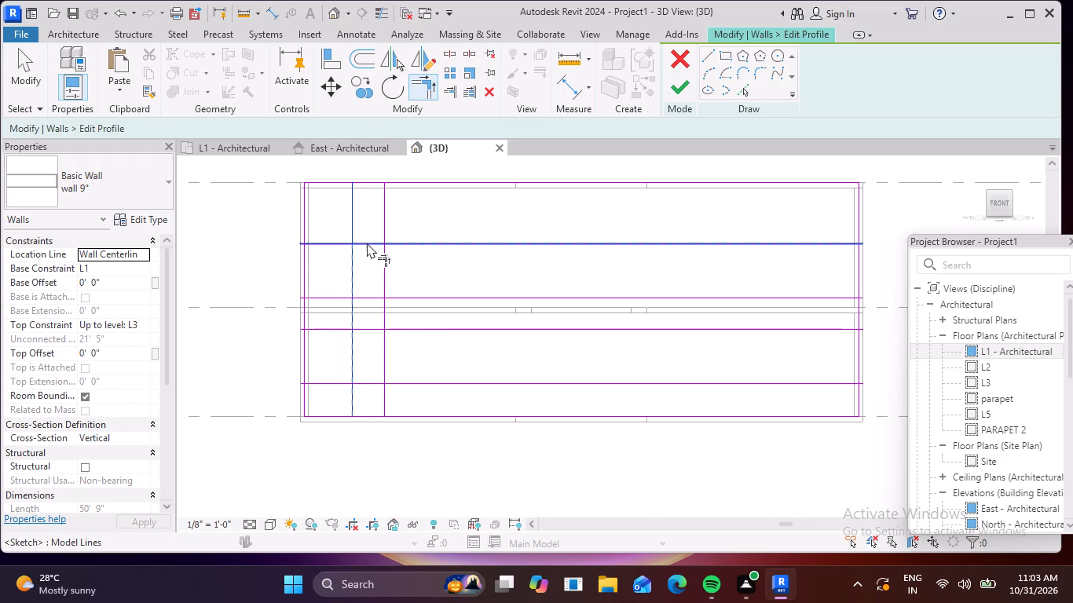
left_click(367, 243)
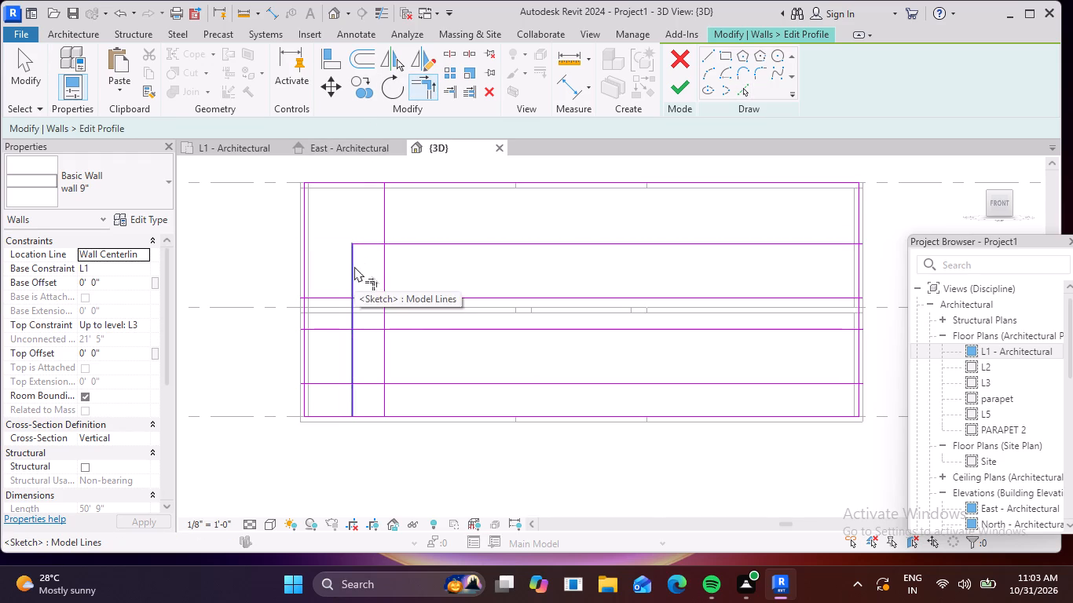
left_click(383, 272)
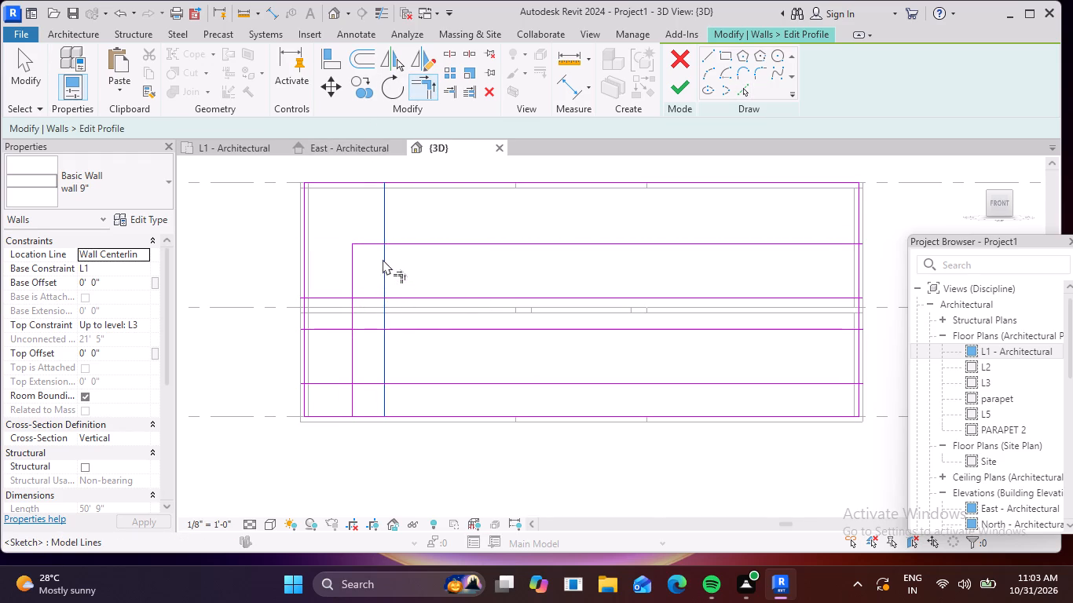
left_click(375, 243)
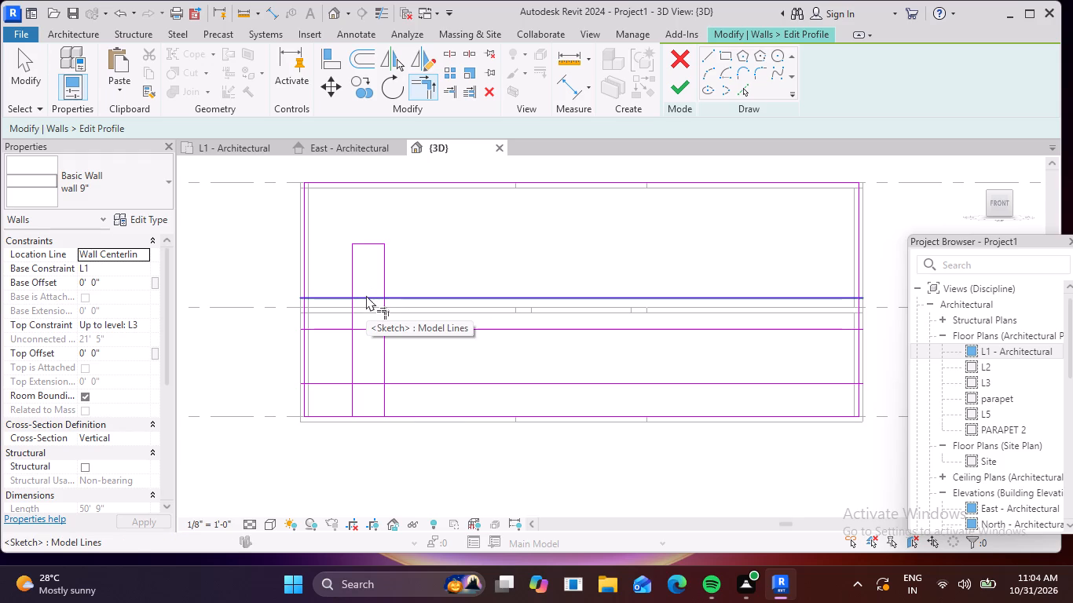
Split both vertical profile lines at the L2 floor, between the upper and lower openings.
left_click(445, 55)
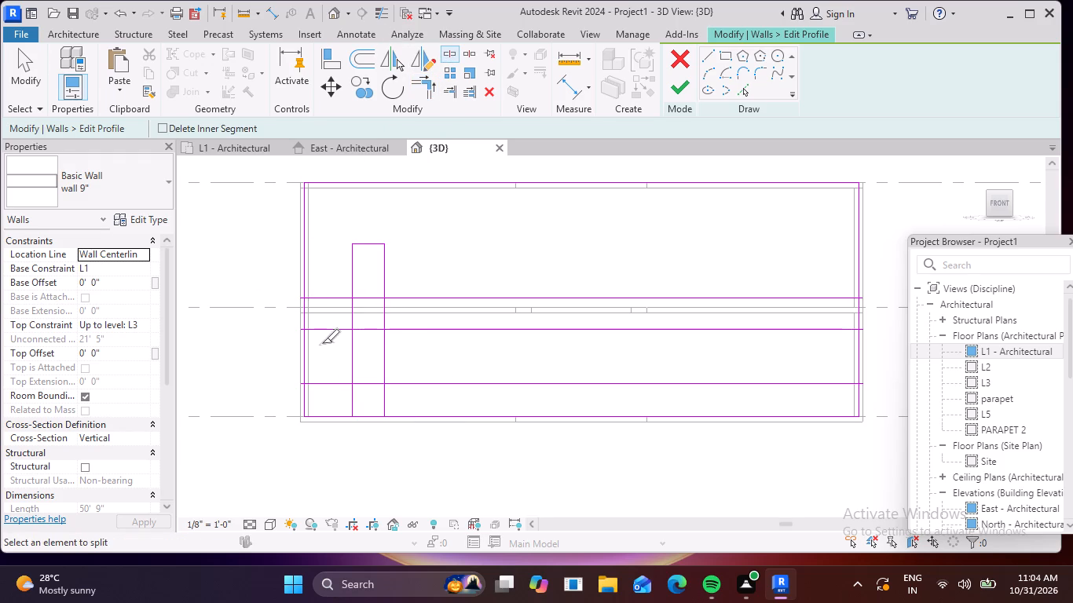
left_click(356, 312)
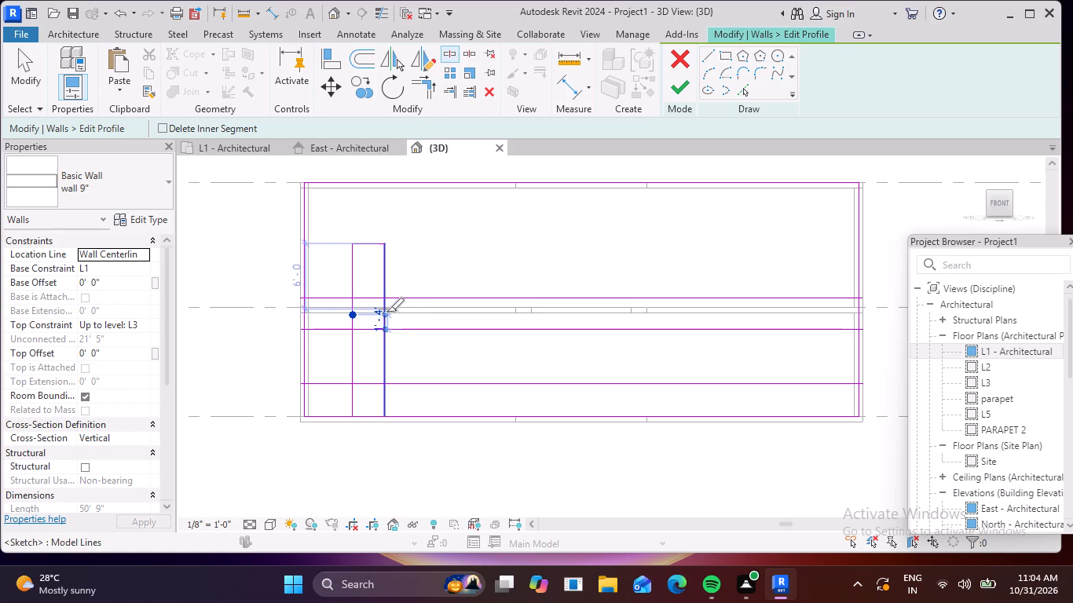
left_click(383, 313)
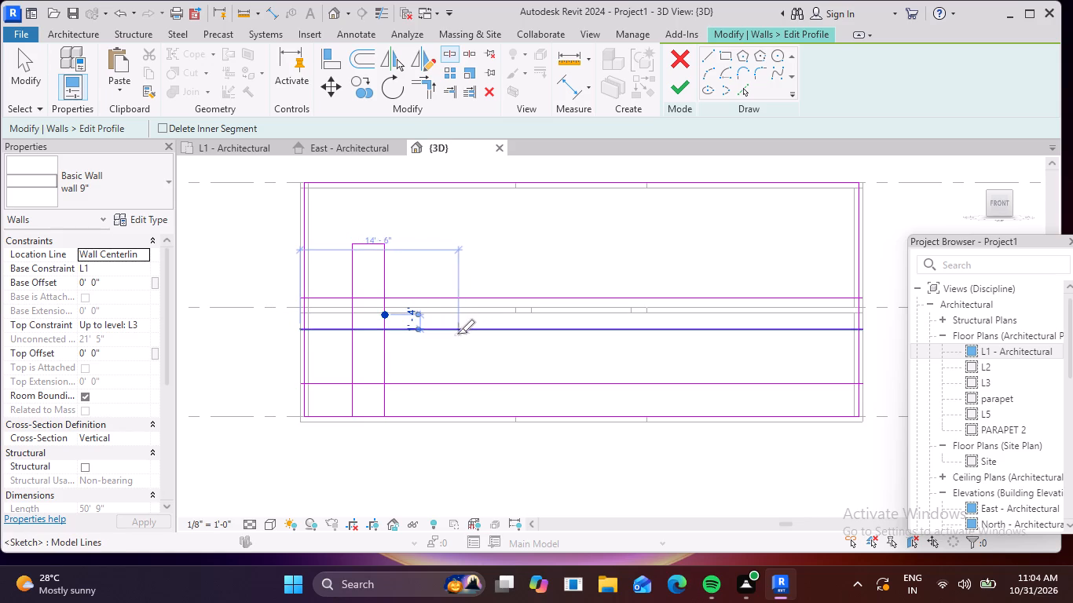
key("Escape")
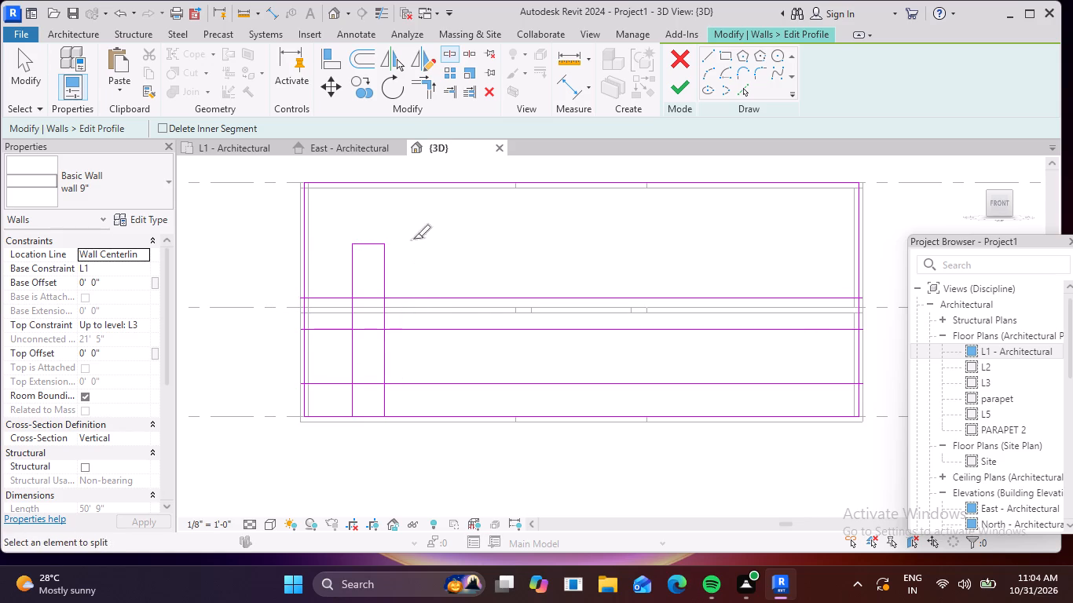
Trim the upper vertical segments and the horizontal line above the L2 floor into the upper opening's bottom corners.
left_click(430, 87)
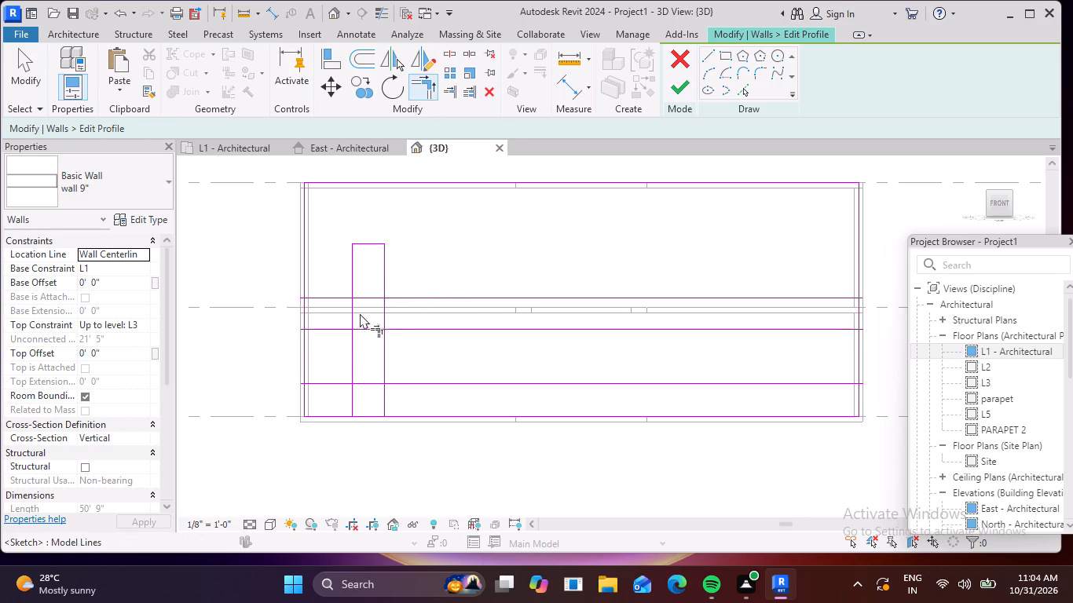
left_click(351, 282)
left_click(365, 298)
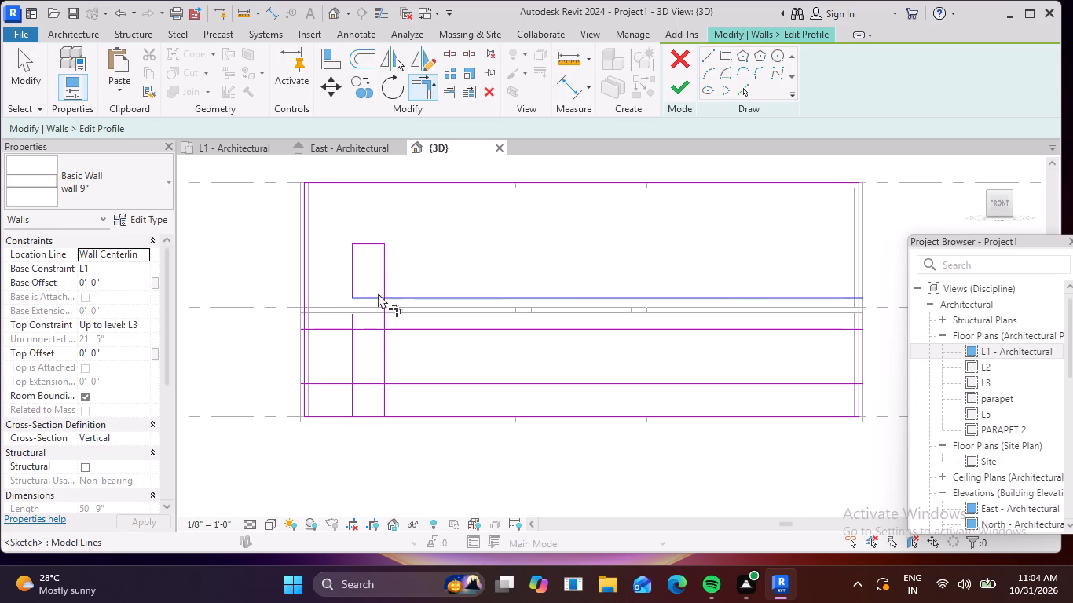
left_click(383, 282)
left_click(373, 292)
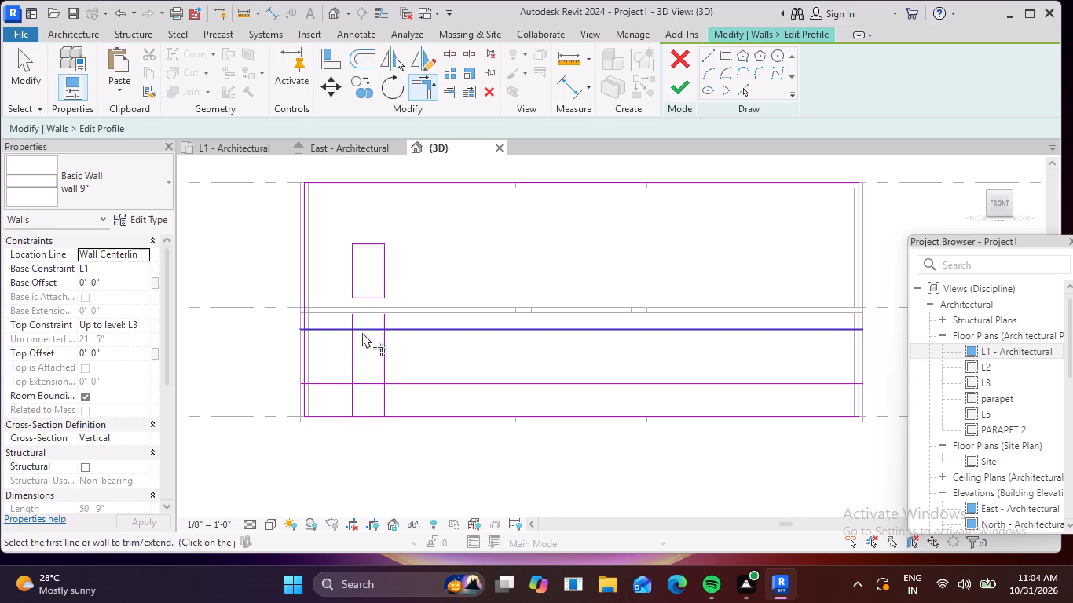
Trim the lower vertical segments with the two horizontal lines below the L2 floor to form a closed rectangular opening.
left_click(368, 324)
left_click(356, 339)
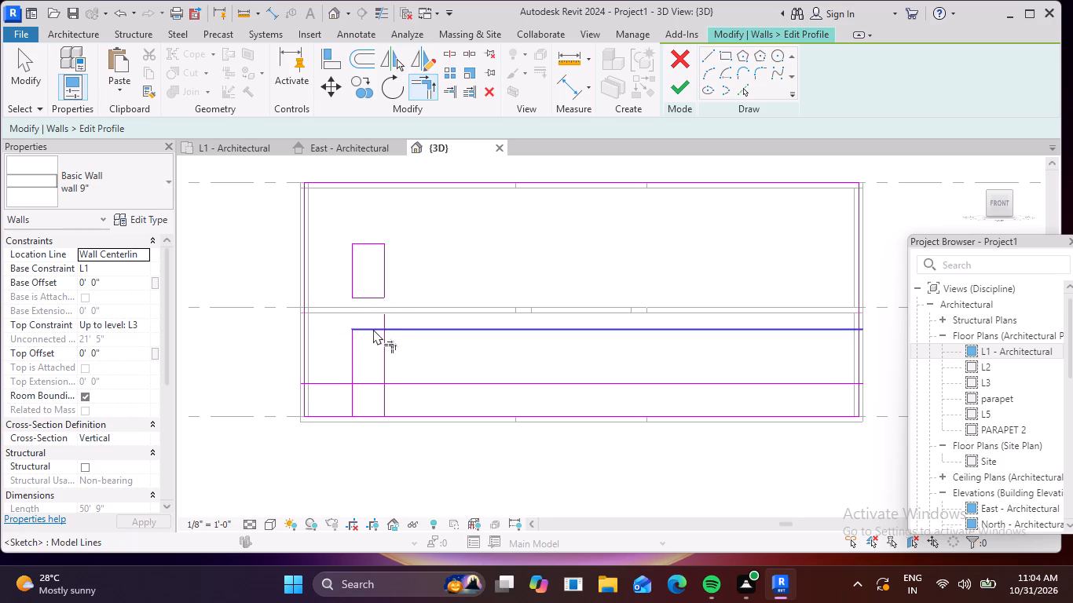
left_click(375, 327)
left_click(383, 337)
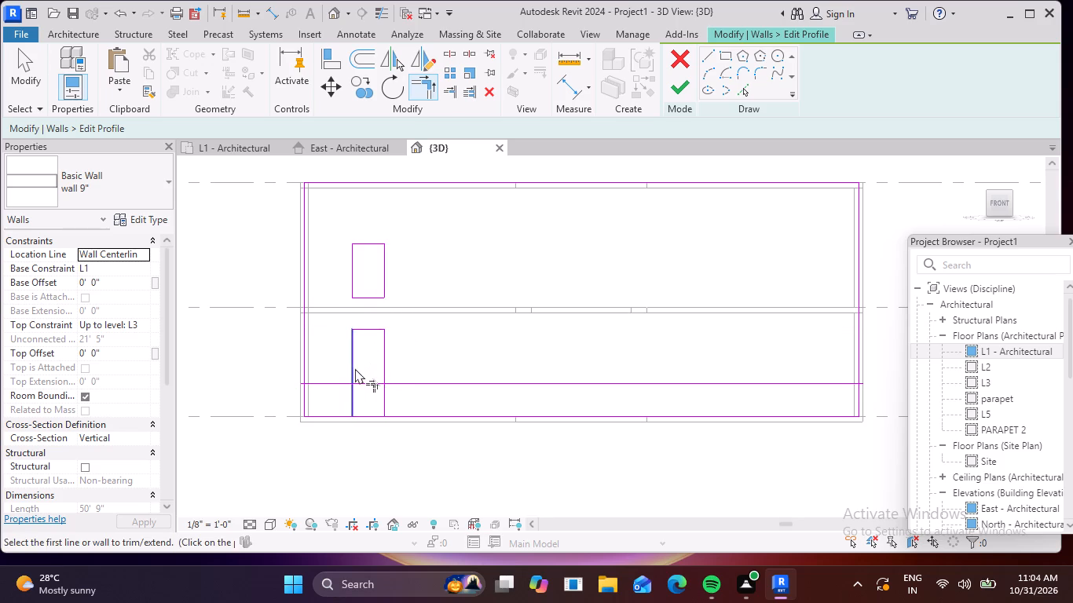
left_click(354, 368)
left_click(366, 380)
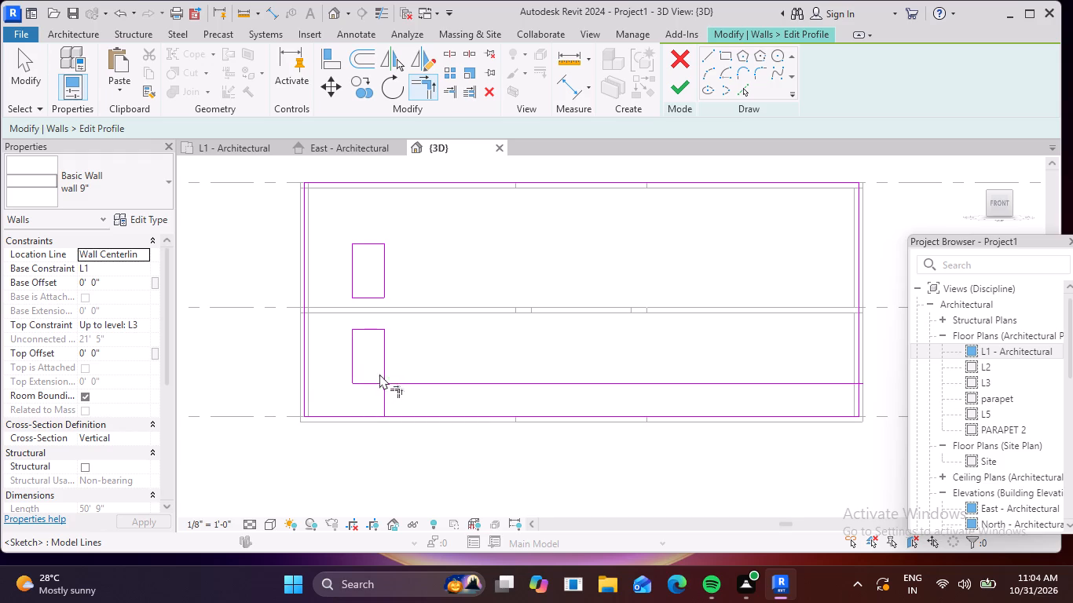
left_click(383, 364)
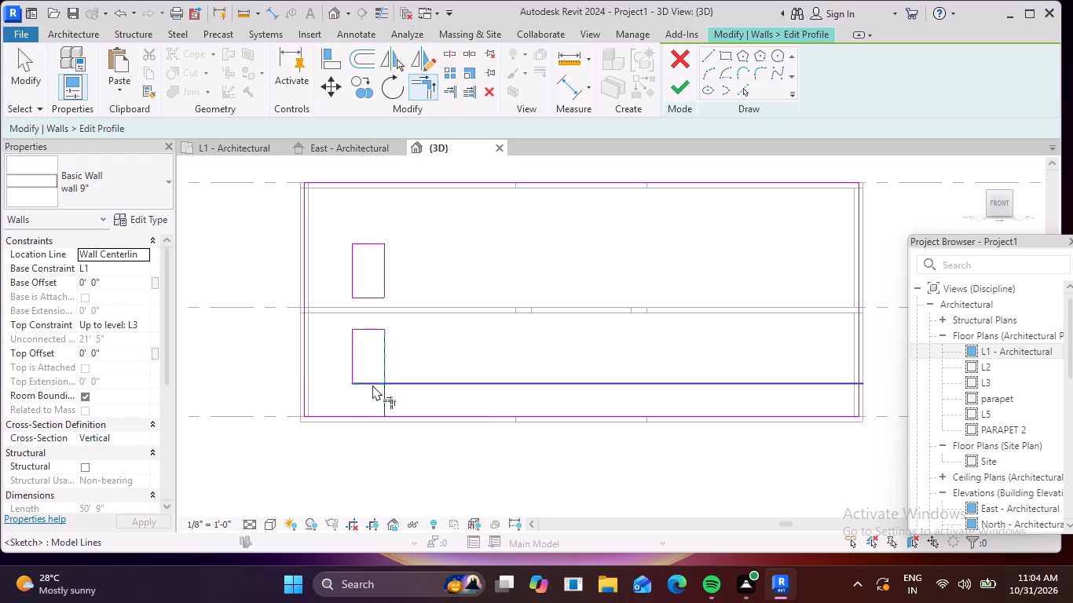
left_click(372, 385)
key("Escape")
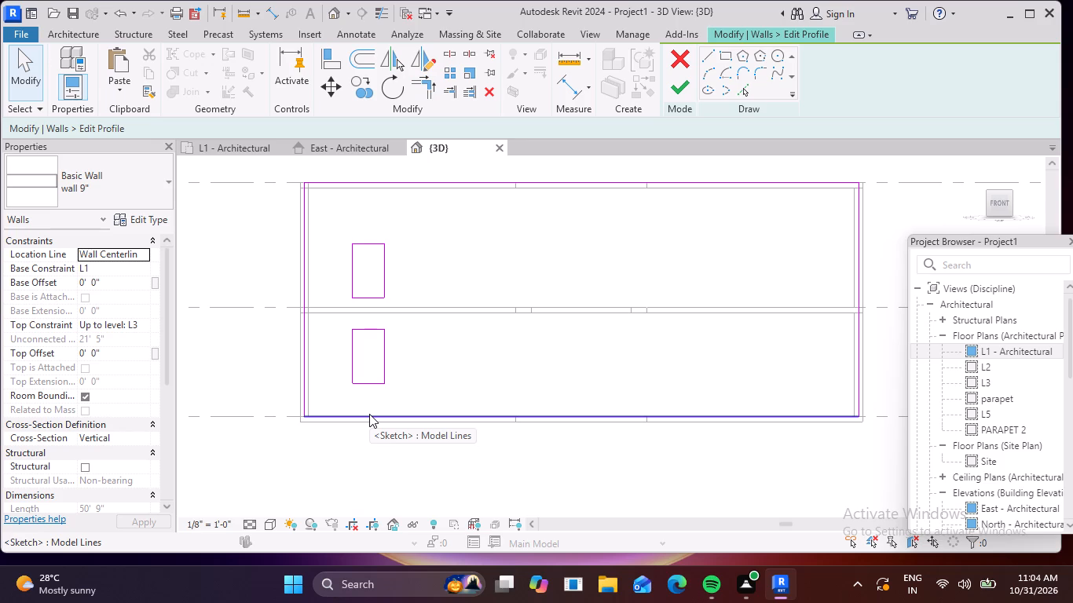
key("Escape")
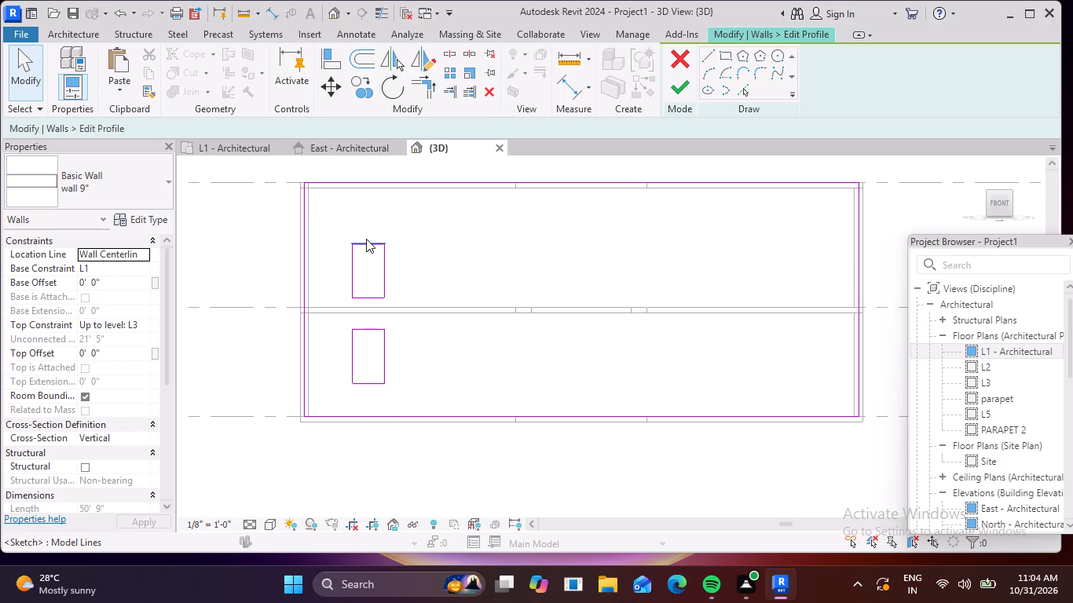
scroll(366, 239, "up", 3)
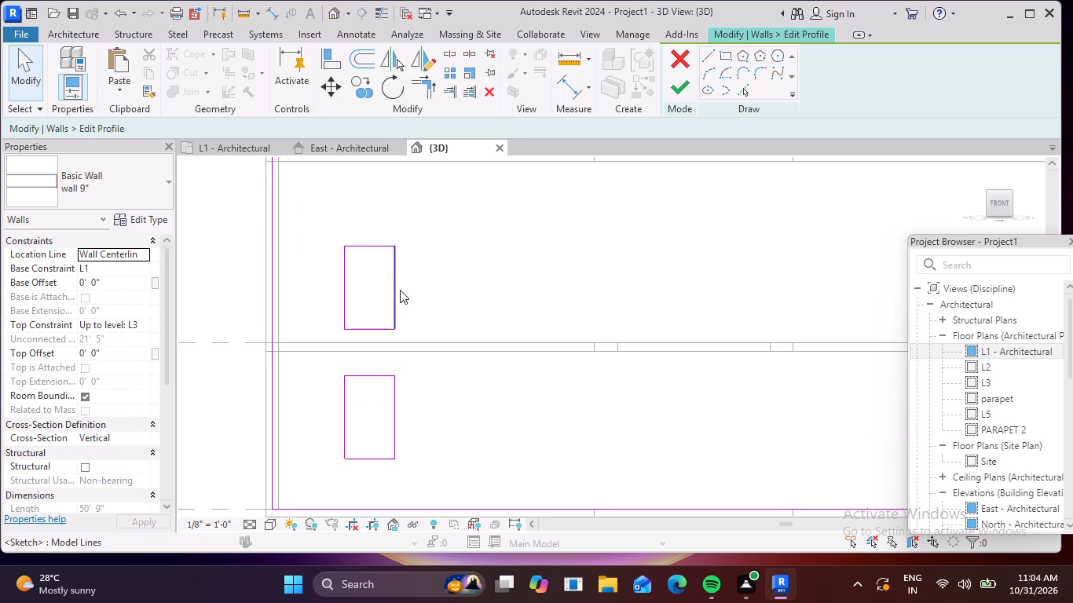
Delete the horizontal top line of the upper opening in the front wall profile.
left_click(369, 244)
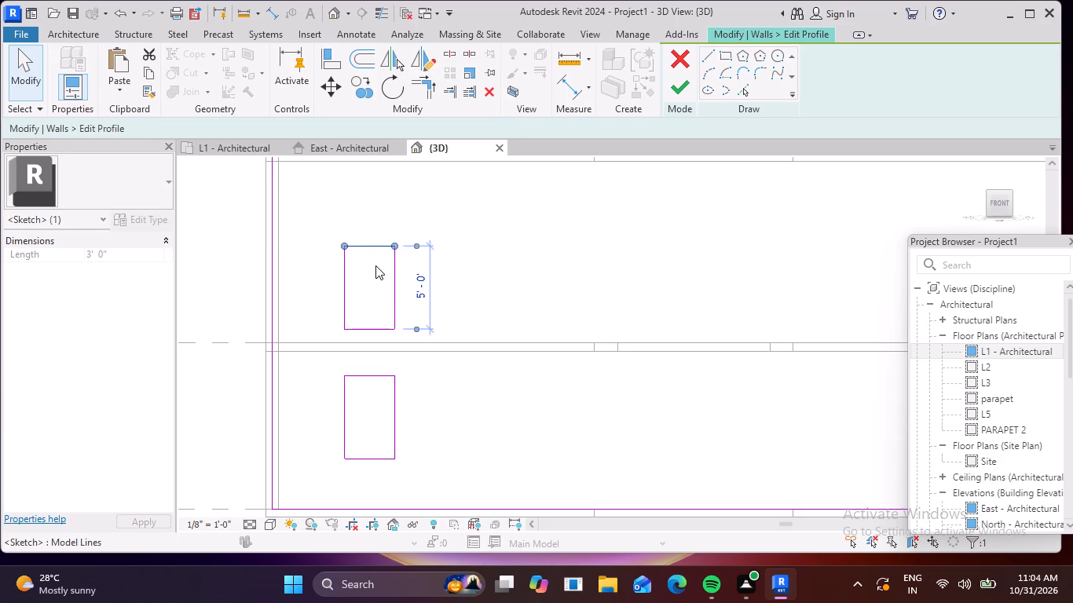
key("Delete")
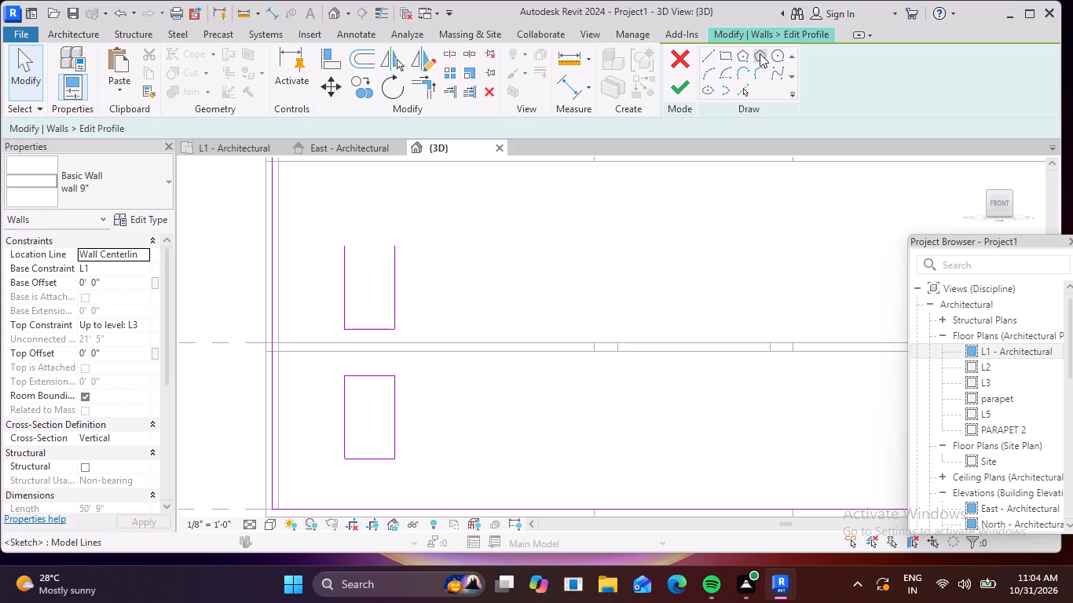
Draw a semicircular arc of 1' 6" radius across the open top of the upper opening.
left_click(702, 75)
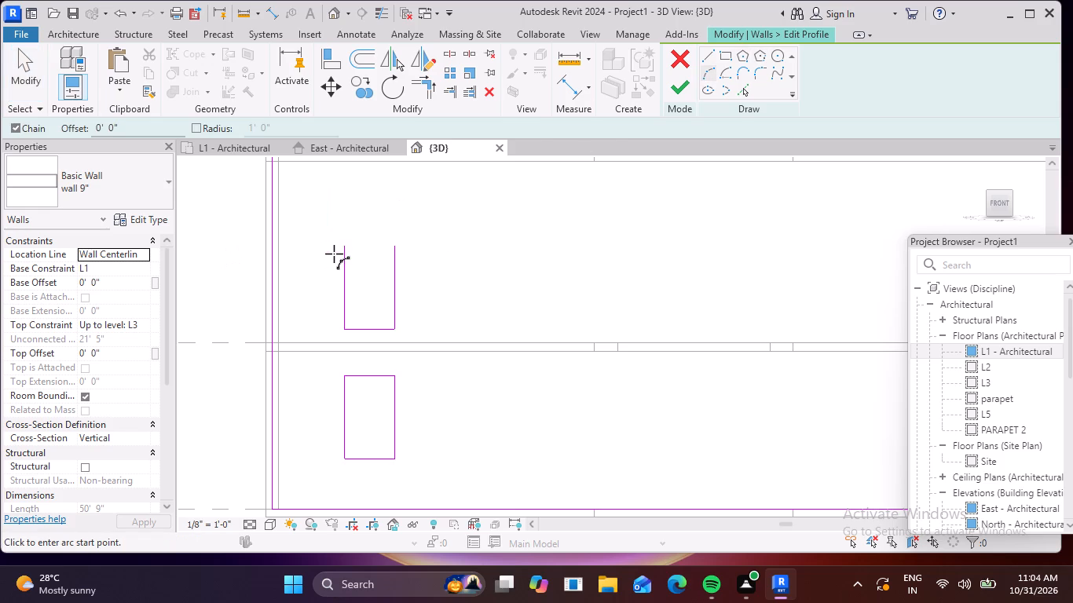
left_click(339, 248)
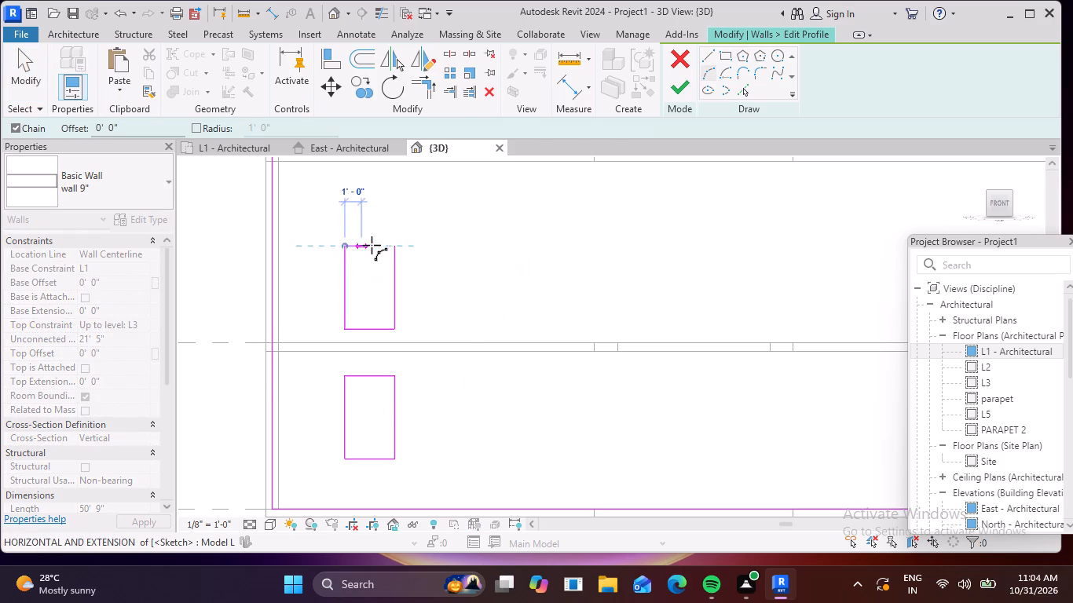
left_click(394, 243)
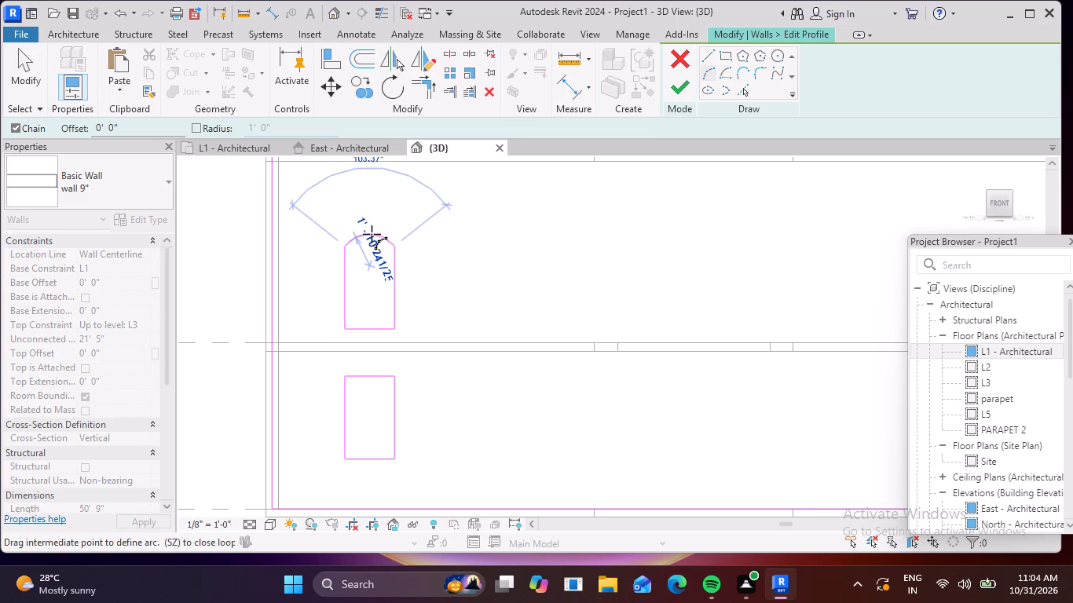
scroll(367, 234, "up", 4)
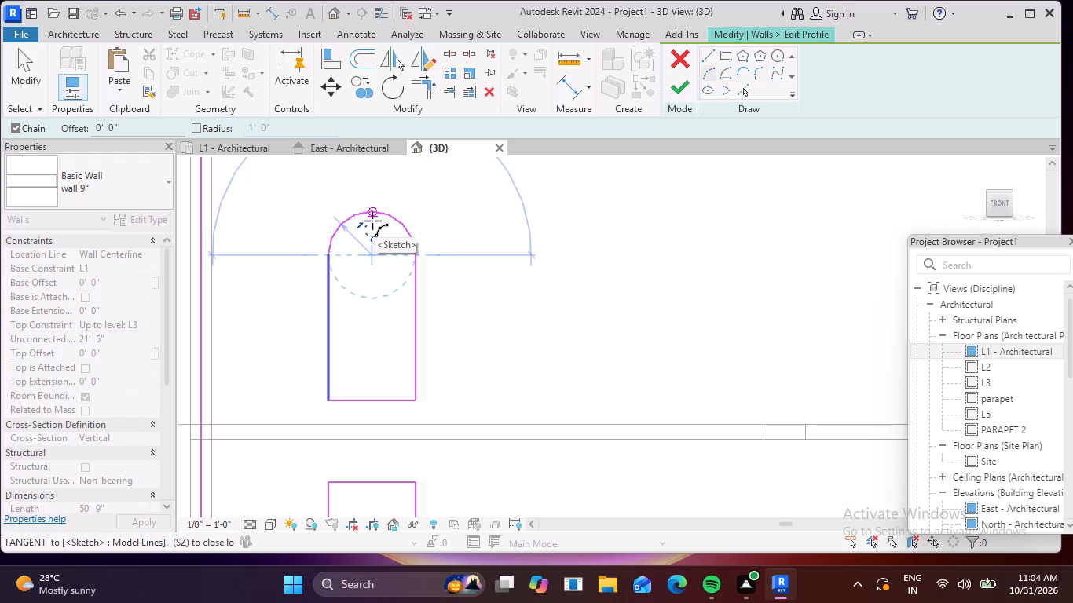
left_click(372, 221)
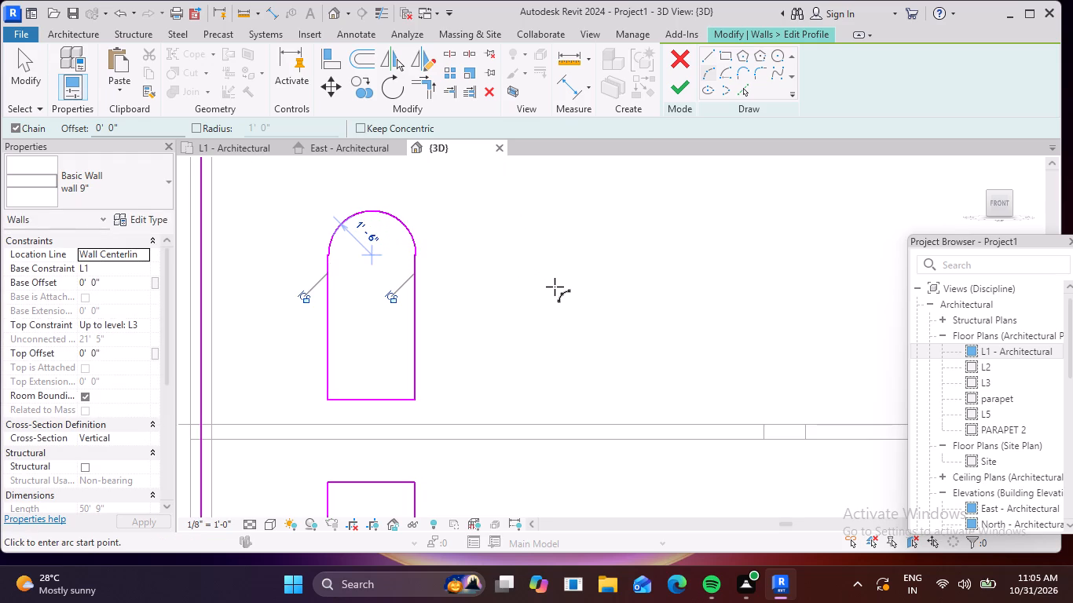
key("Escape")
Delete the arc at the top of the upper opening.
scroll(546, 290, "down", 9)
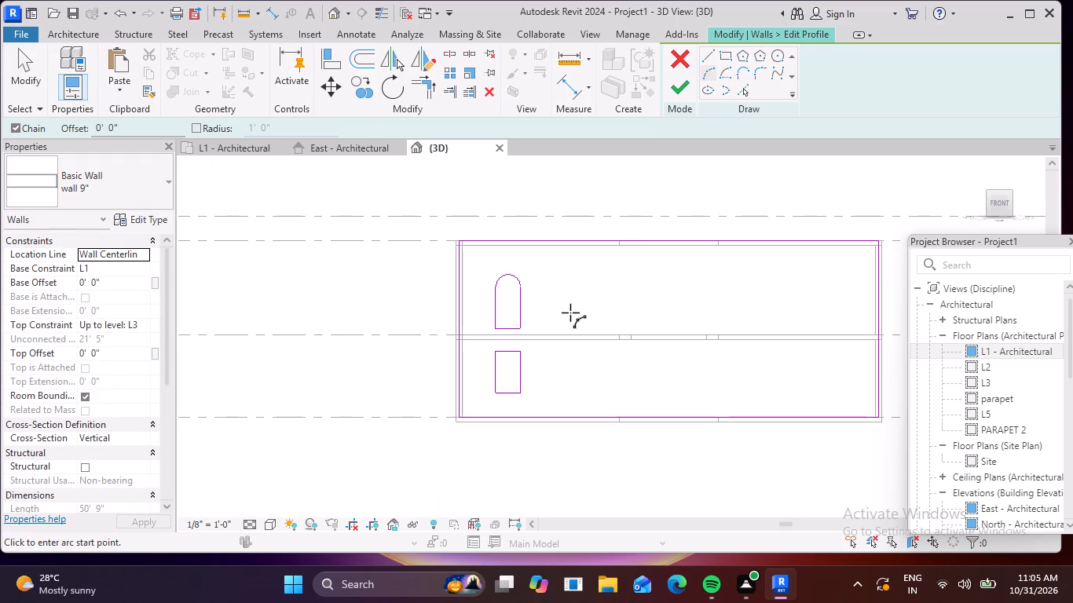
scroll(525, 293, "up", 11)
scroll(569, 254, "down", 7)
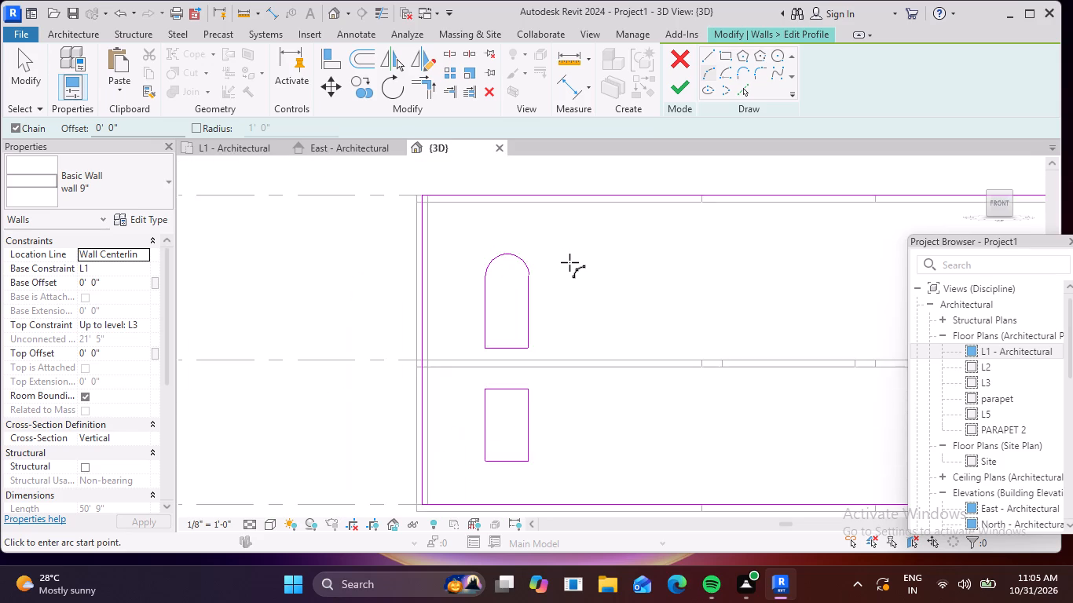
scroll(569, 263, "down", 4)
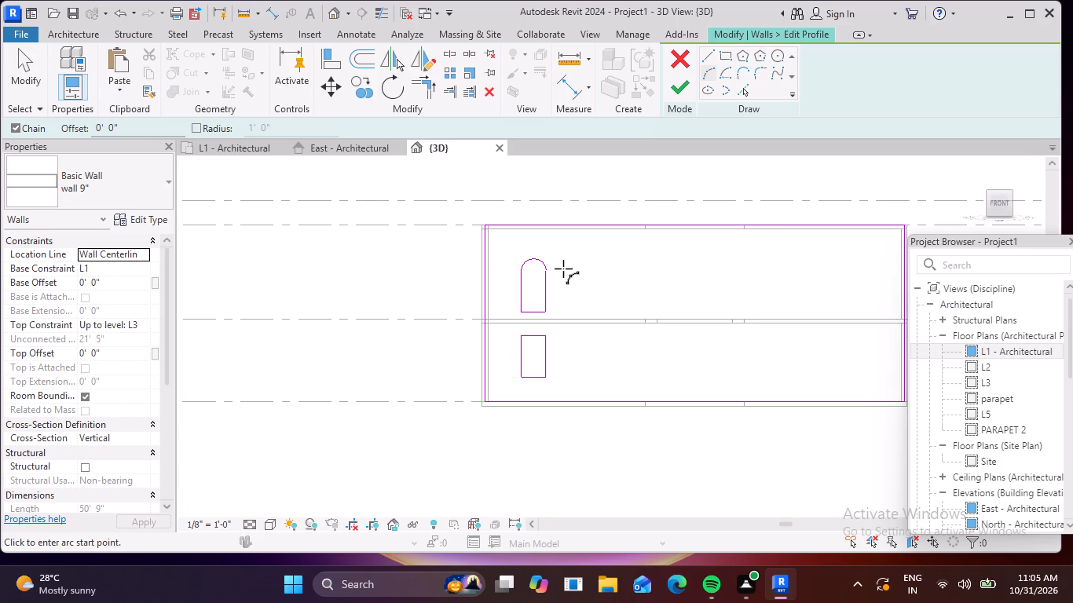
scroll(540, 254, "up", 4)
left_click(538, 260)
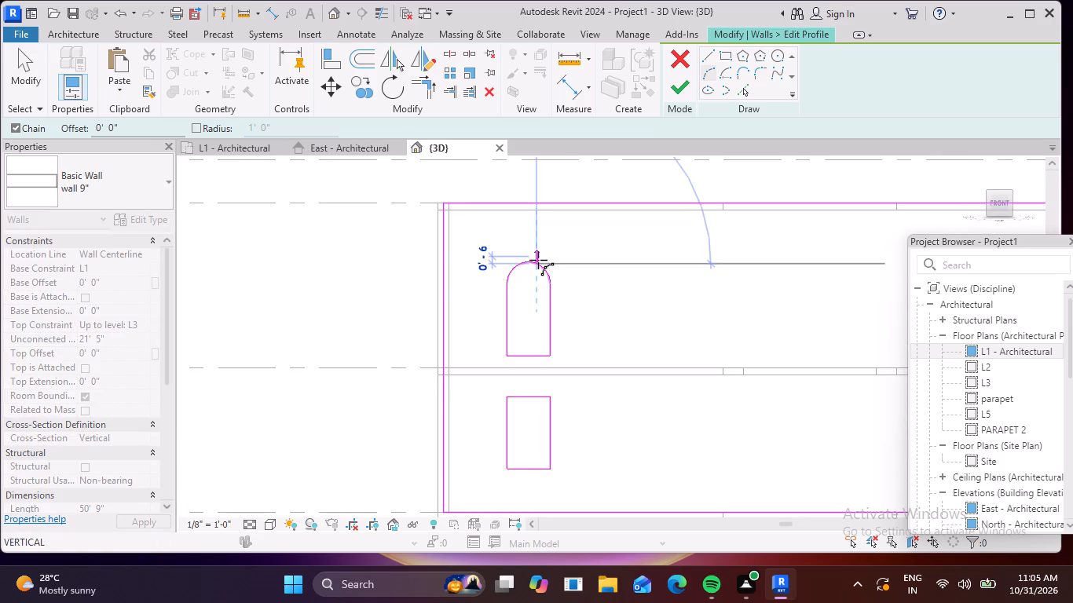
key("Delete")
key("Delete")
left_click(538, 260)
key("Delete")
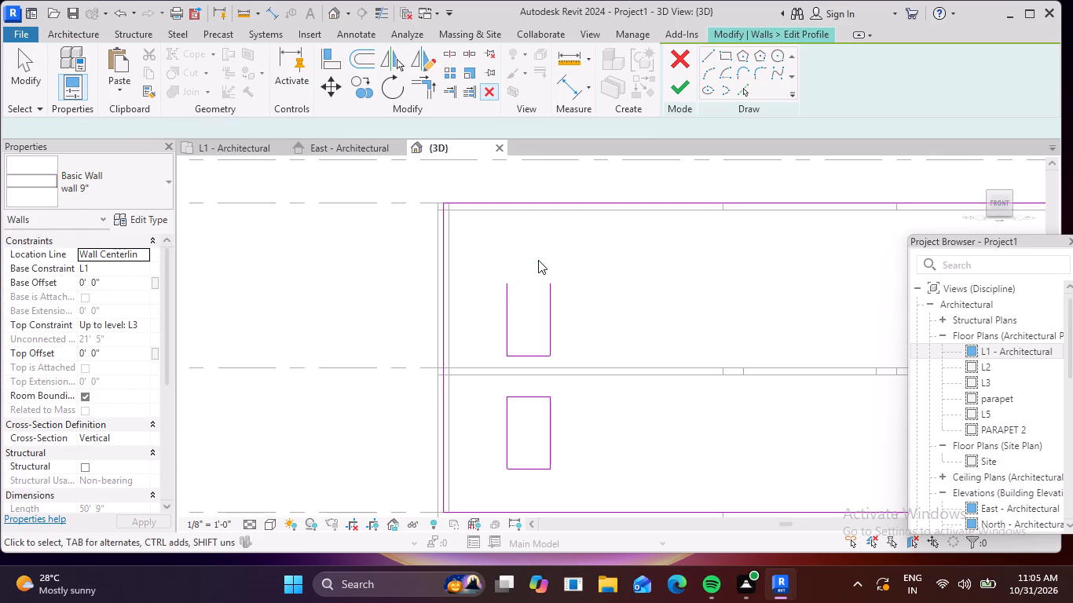
Draw a start-end-radius arc of 1' 6" radius, tangent to both sides, to close the upper opening's top.
left_click(713, 76)
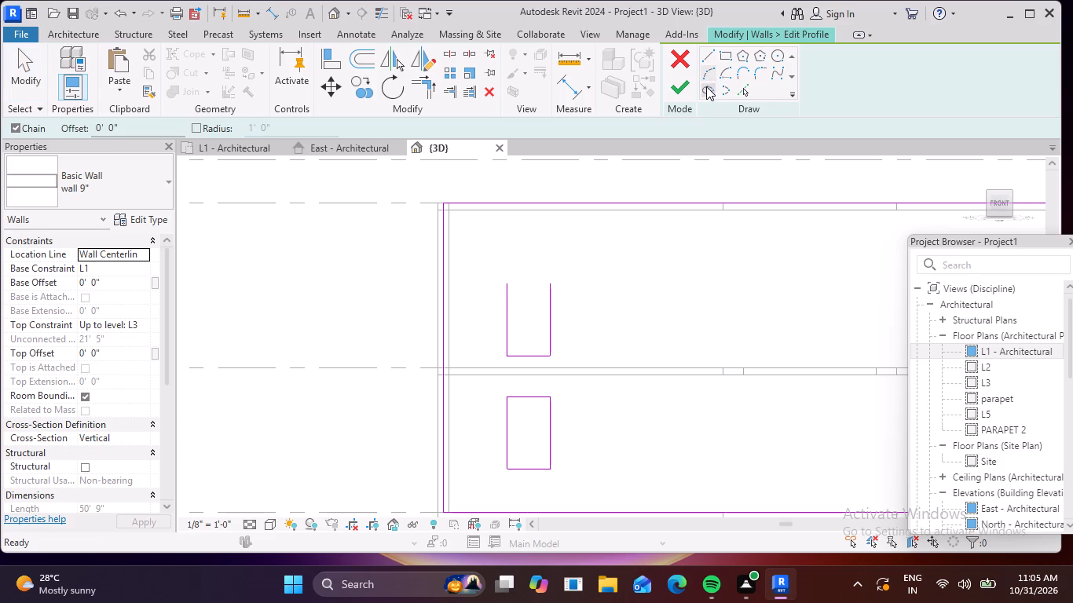
scroll(515, 349, "up", 2)
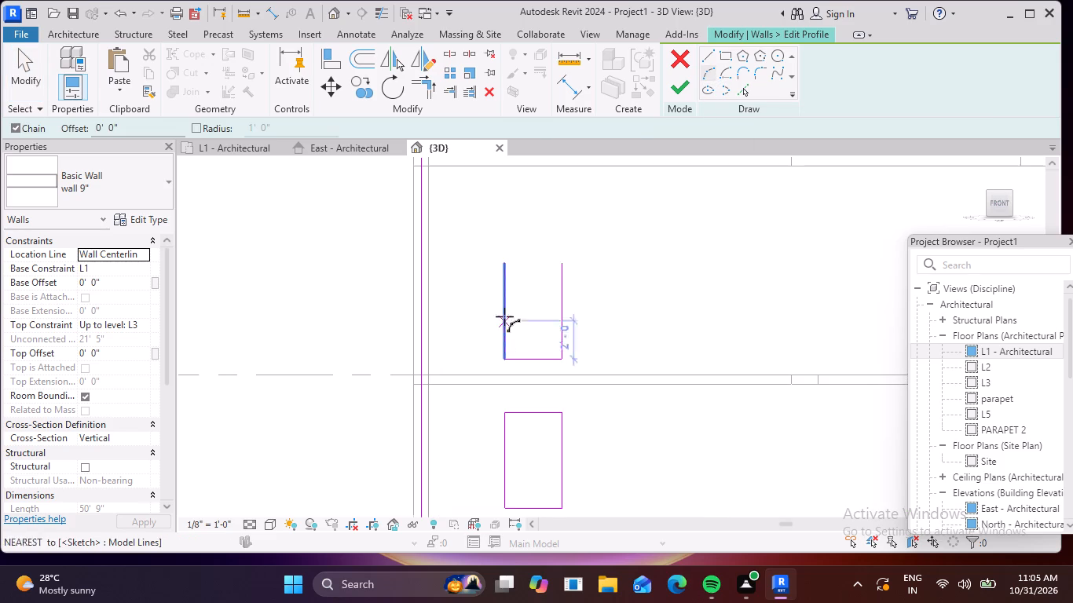
left_click(500, 257)
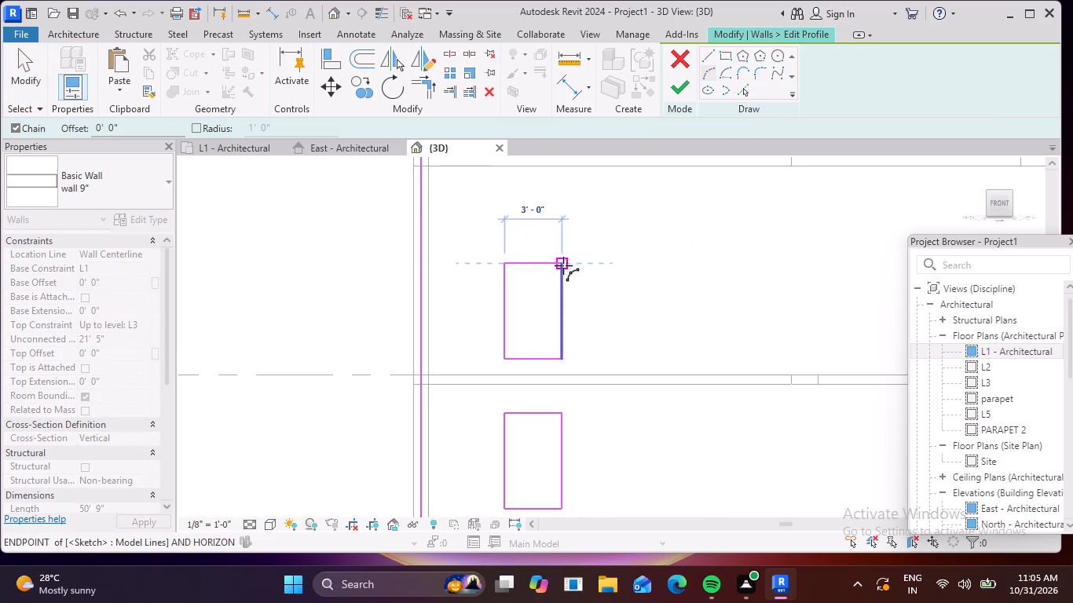
left_click(563, 265)
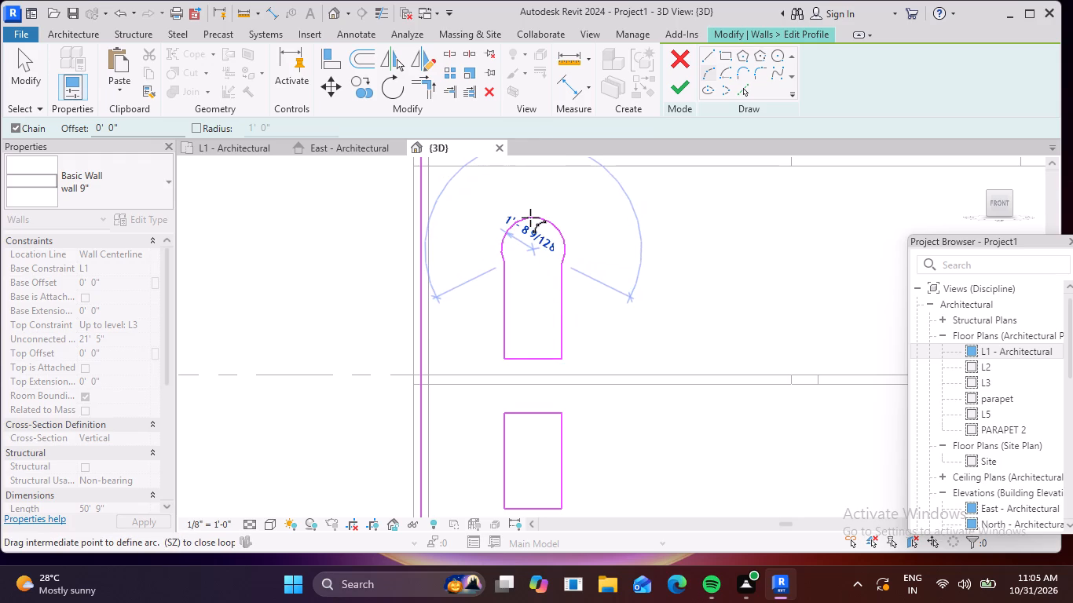
left_click(533, 227)
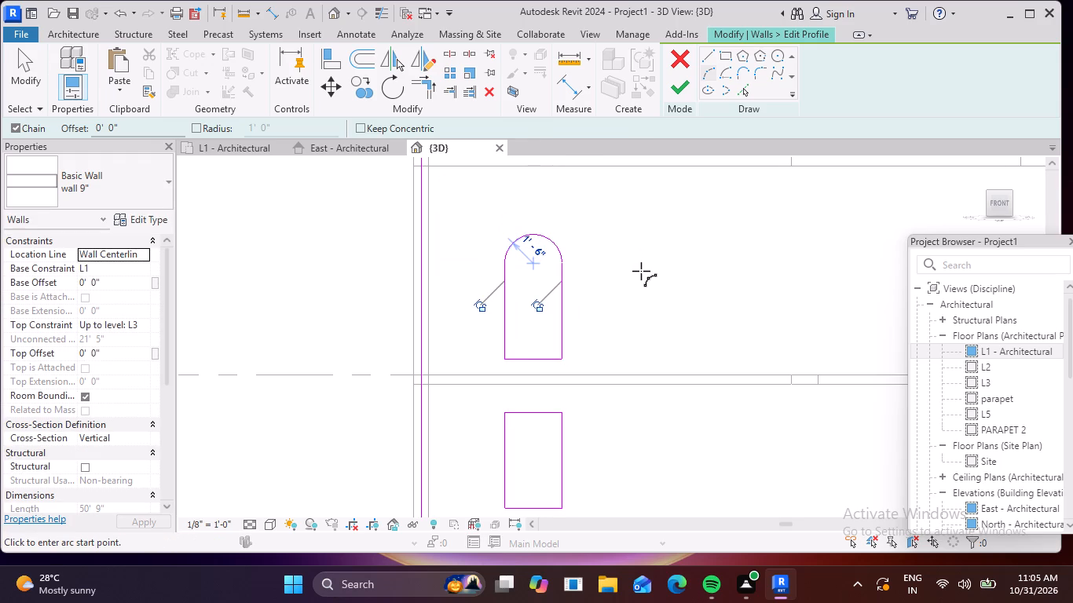
key("Escape")
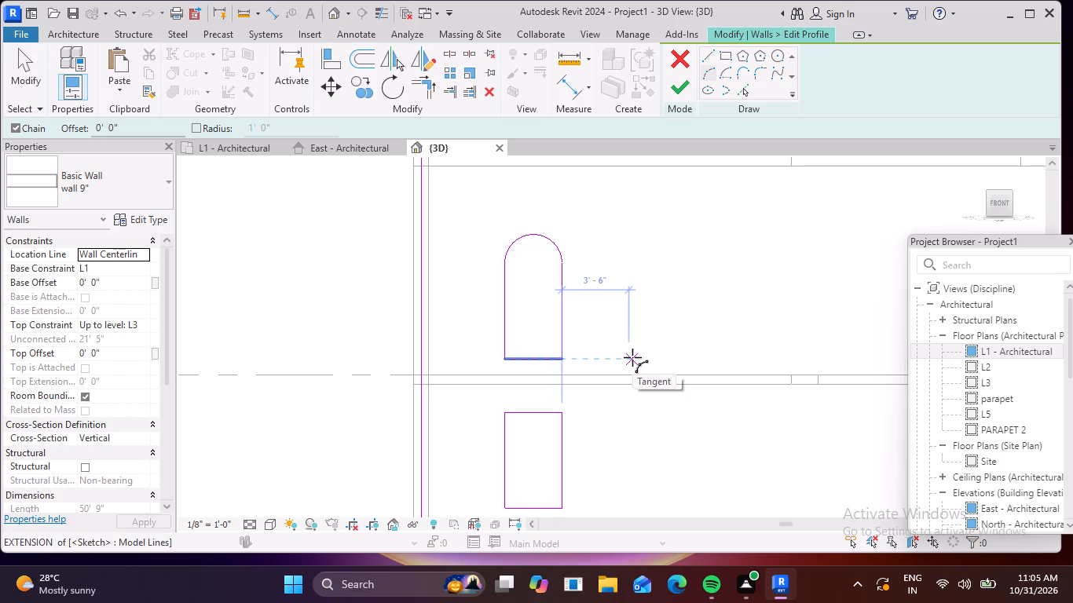
Set the lower opening's height to 6' by moving its bottom line.
scroll(547, 454, "down", 2)
middle_click_drag(541, 451, 511, 403)
middle_click(511, 403)
key("Escape")
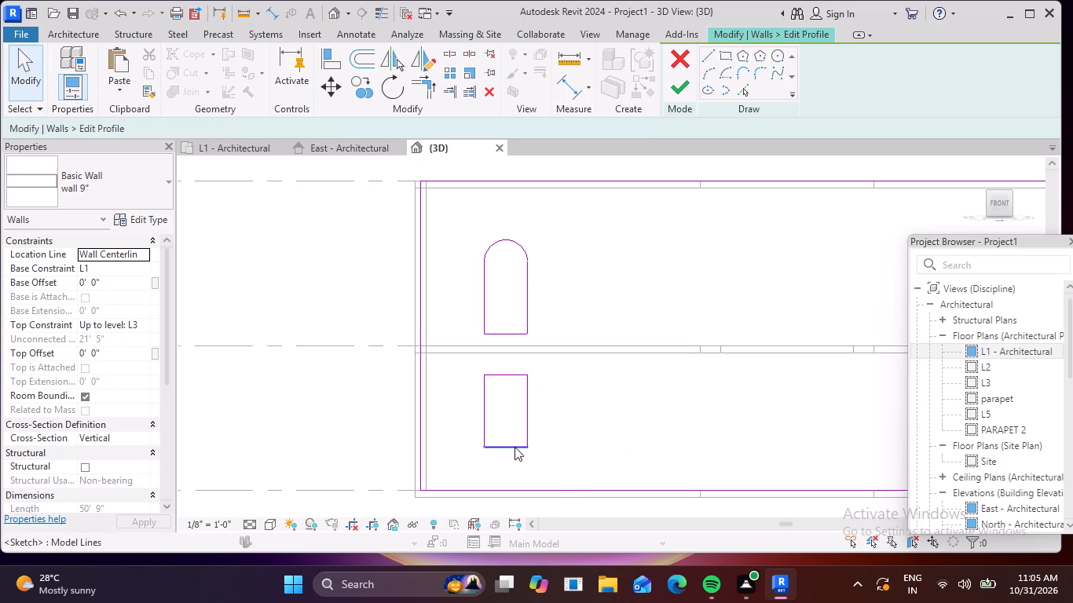
left_click(515, 447)
left_click(555, 412)
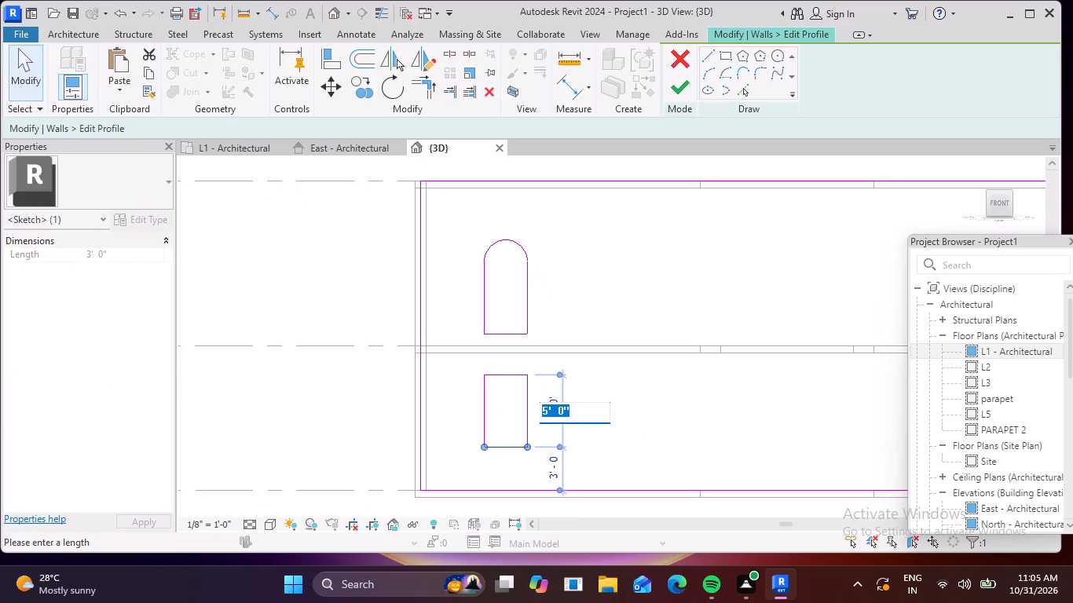
key("BackSpace")
type("6'")
key("Return")
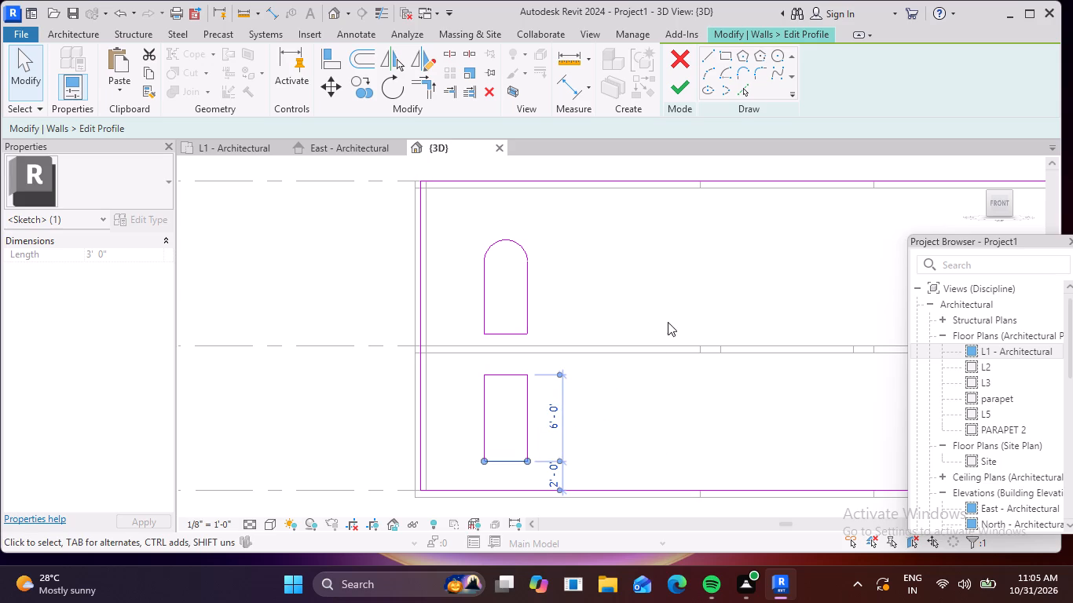
key("Escape")
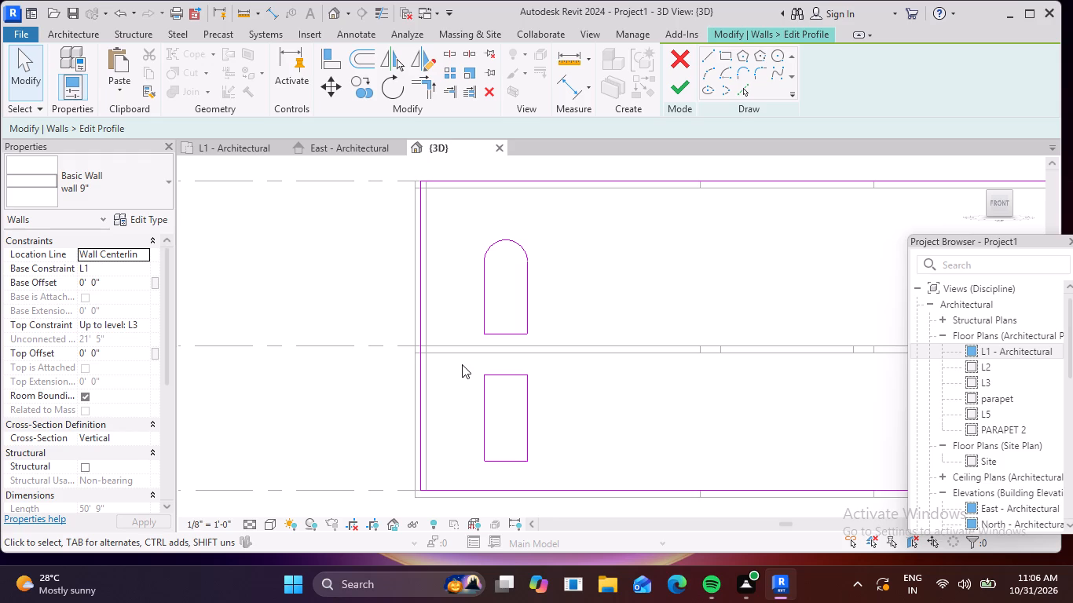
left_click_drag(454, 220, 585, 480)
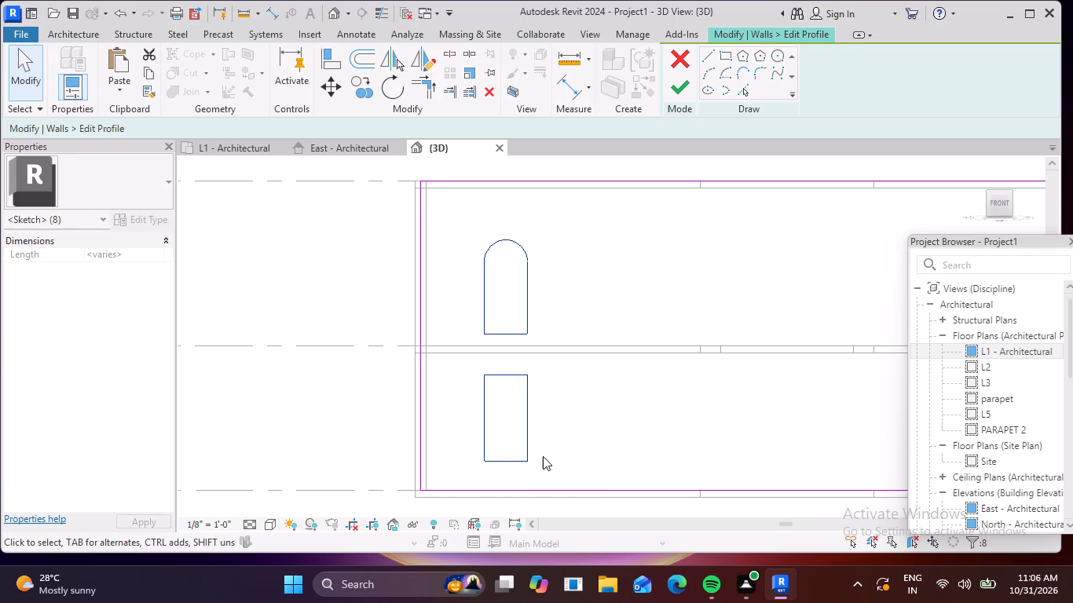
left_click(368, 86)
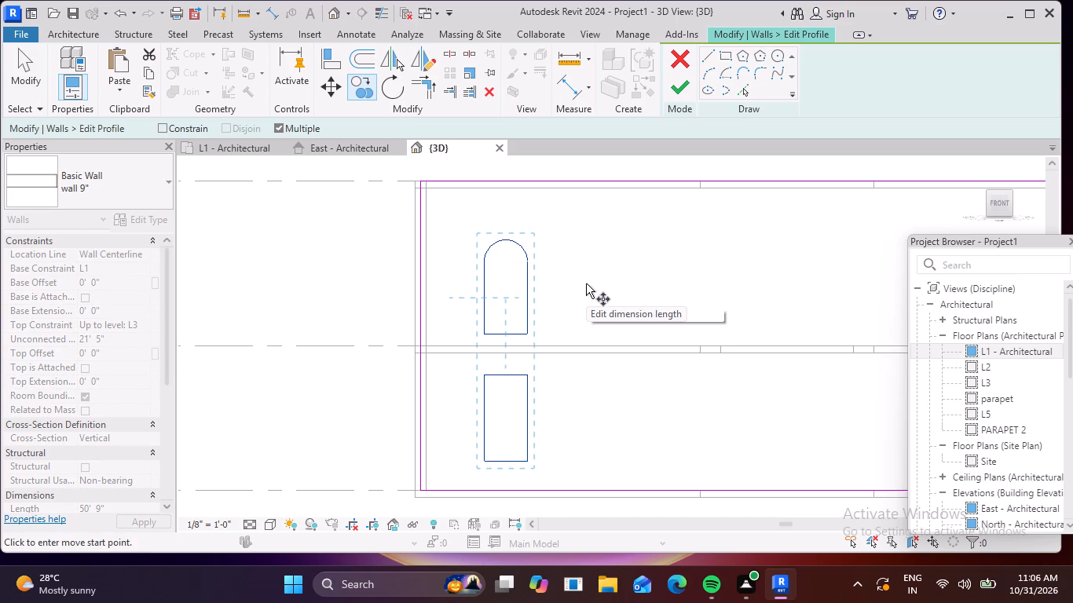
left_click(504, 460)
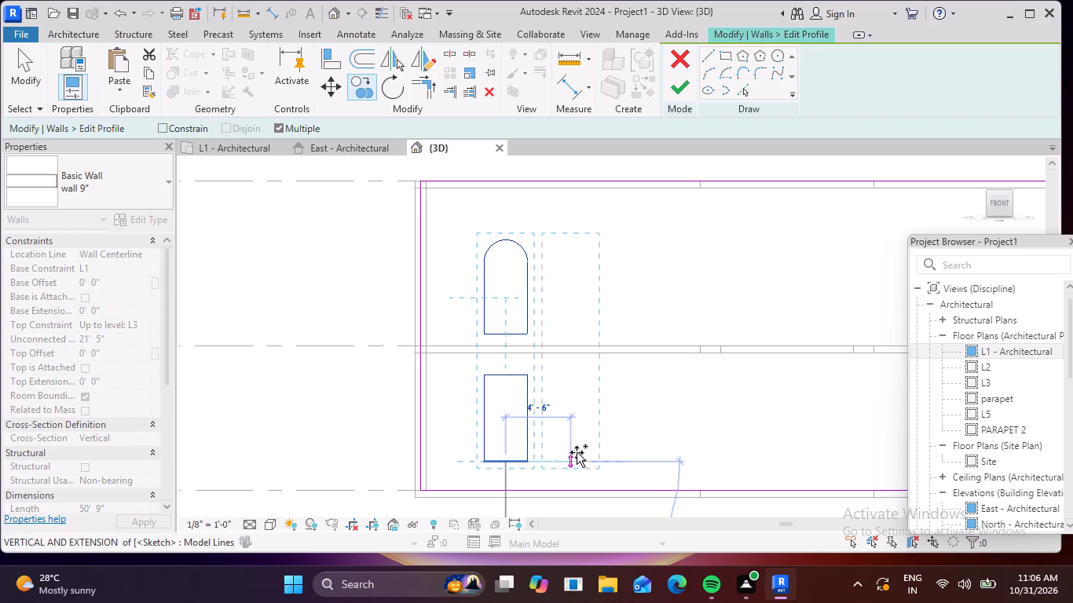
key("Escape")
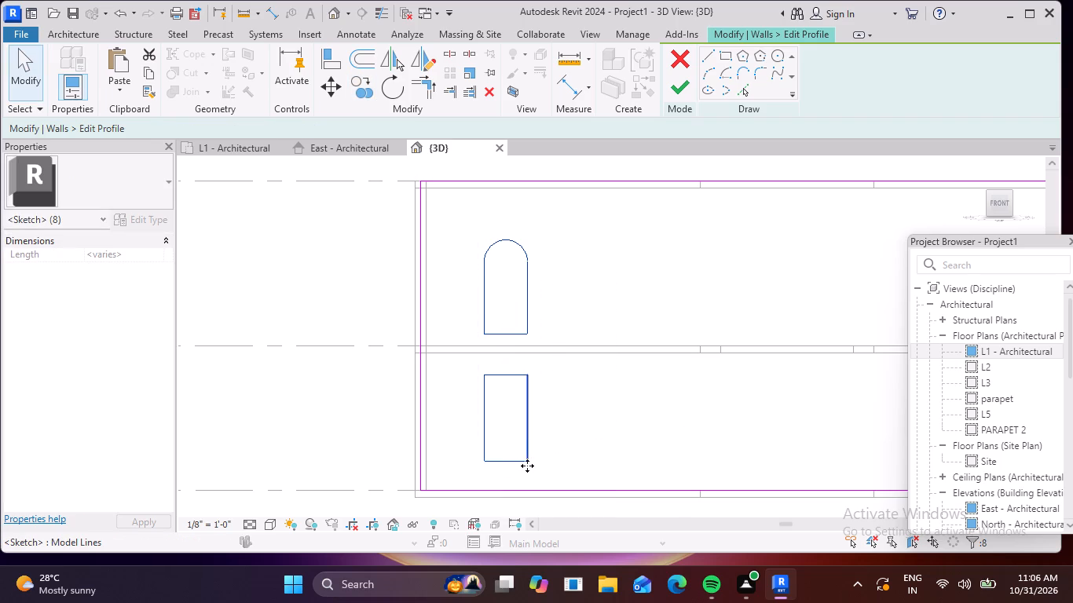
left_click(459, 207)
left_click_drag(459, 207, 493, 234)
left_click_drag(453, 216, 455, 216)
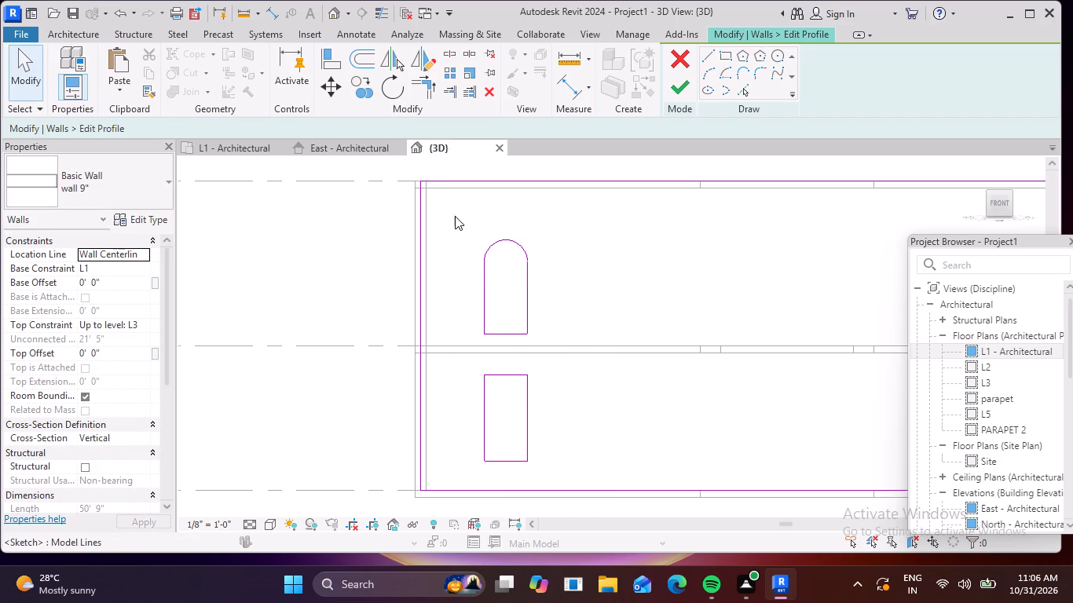
Copy the arched upper opening and the rectangular lower opening together 6' horizontally to the right along the front wall profile.
left_click_drag(455, 216, 594, 482)
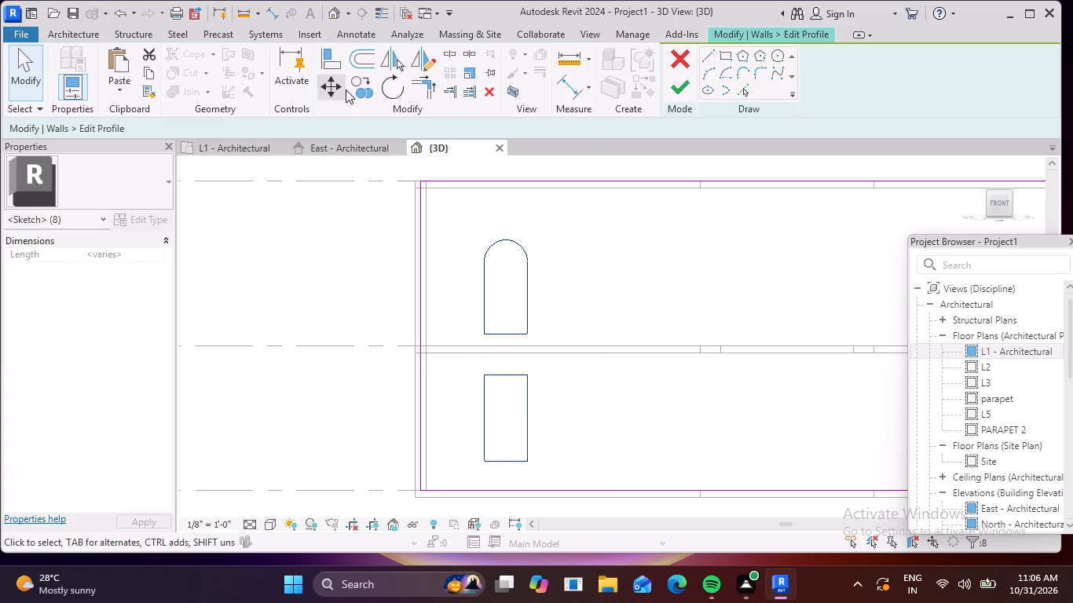
left_click(364, 85)
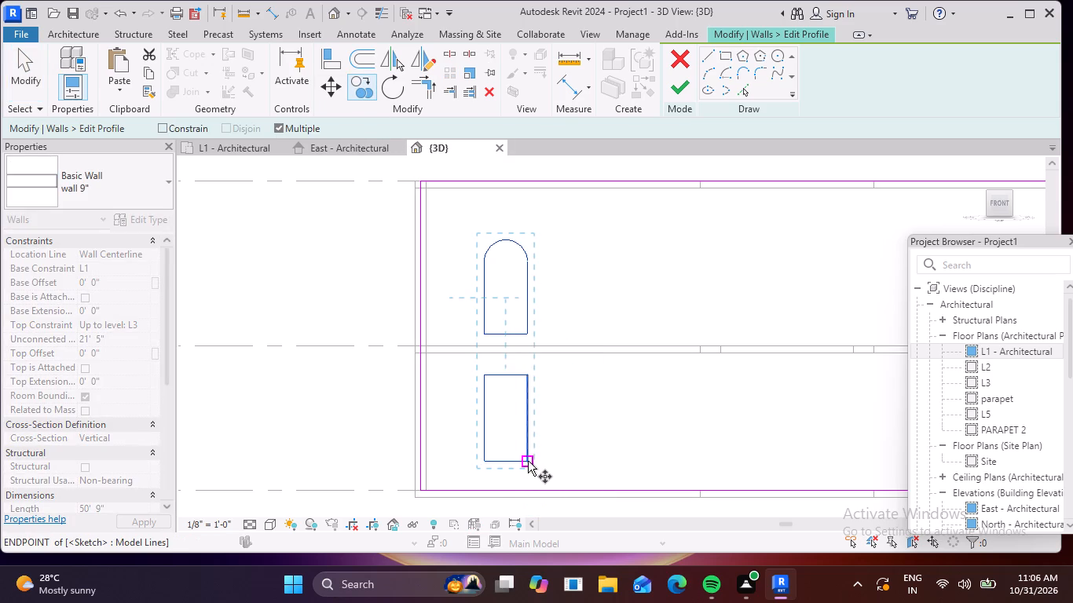
left_click(528, 461)
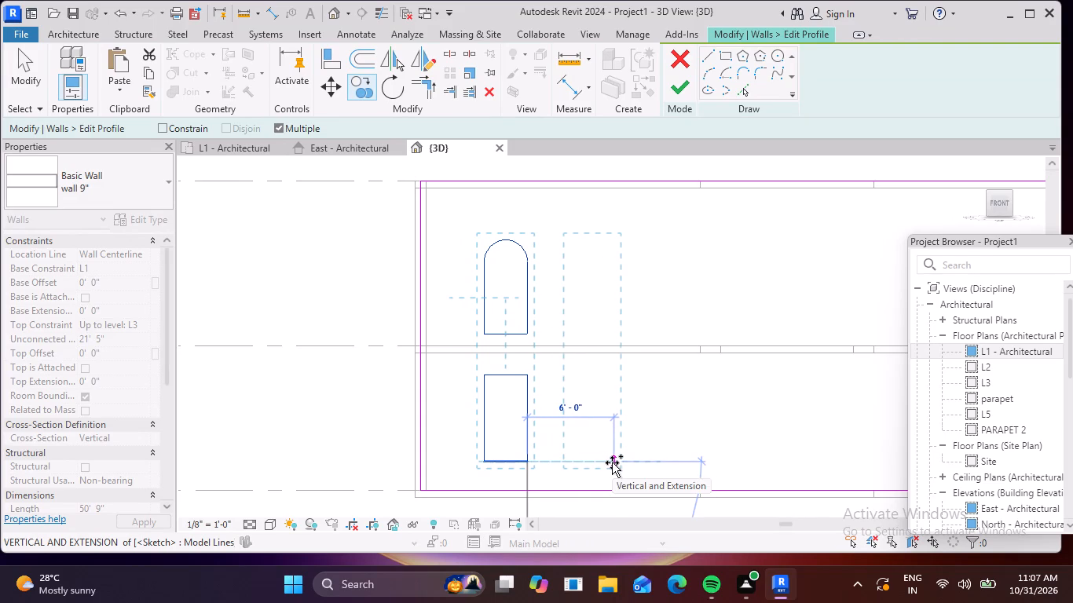
left_click(612, 462)
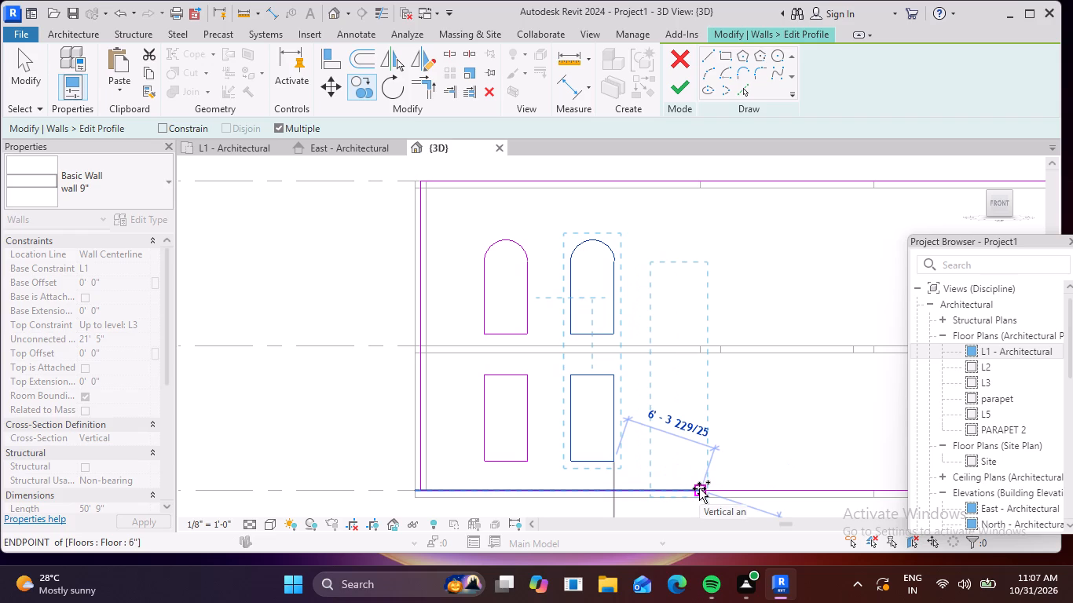
key("Escape")
Measure the gap between the two lower rectangular openings with an aligned dimension.
key("d")
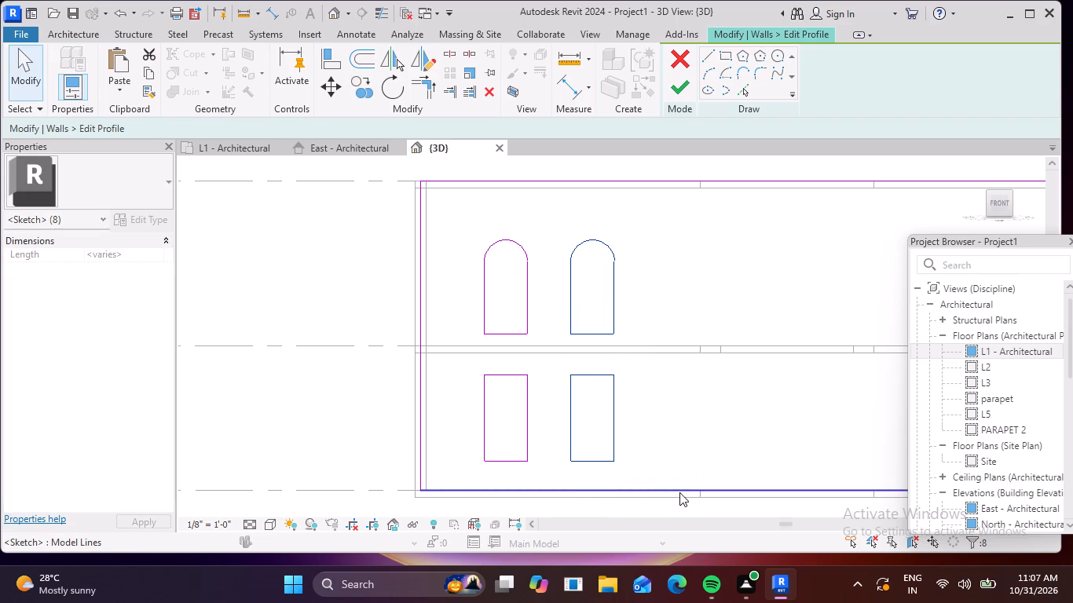
key("i")
key("space")
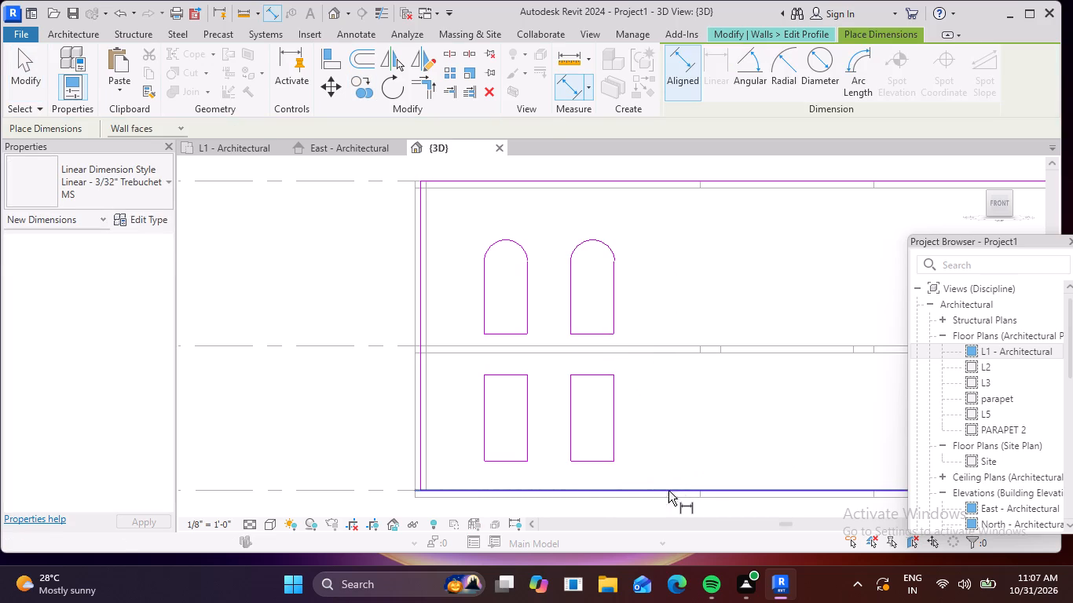
left_click(527, 414)
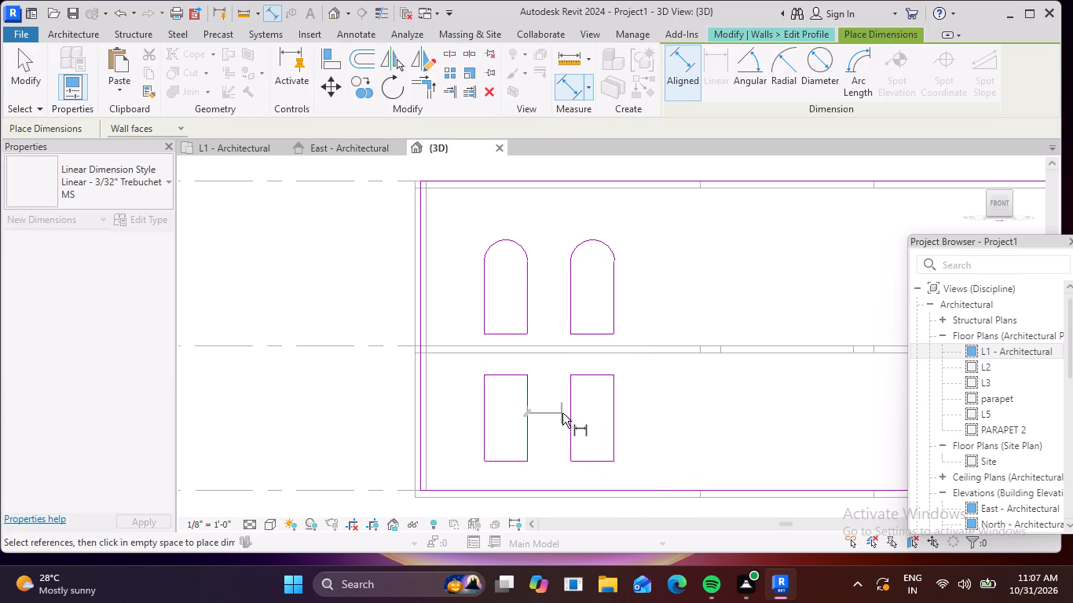
left_click(573, 411)
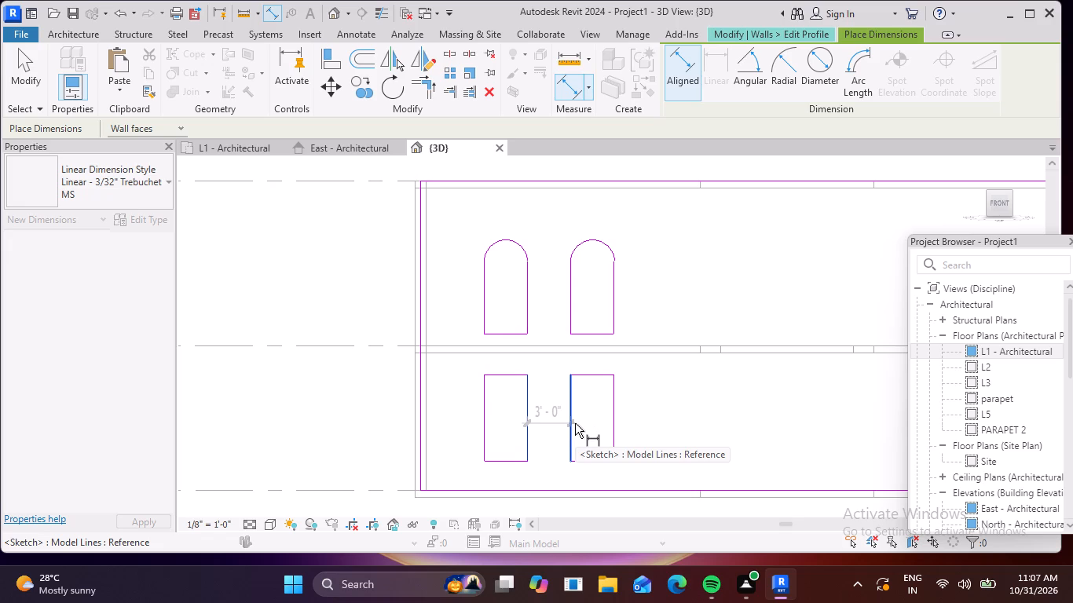
key("Escape")
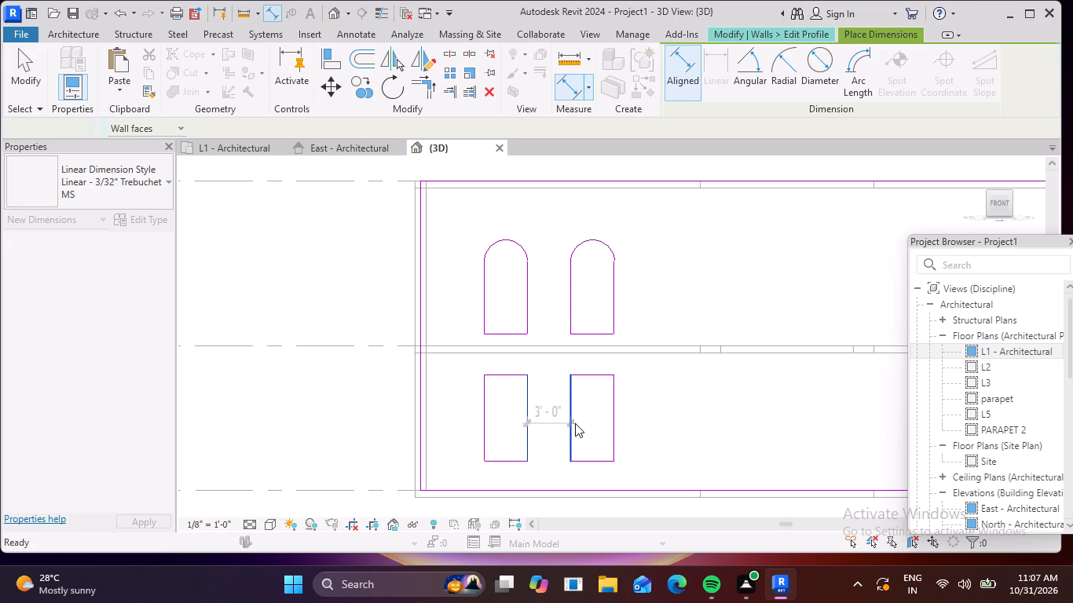
key("Escape")
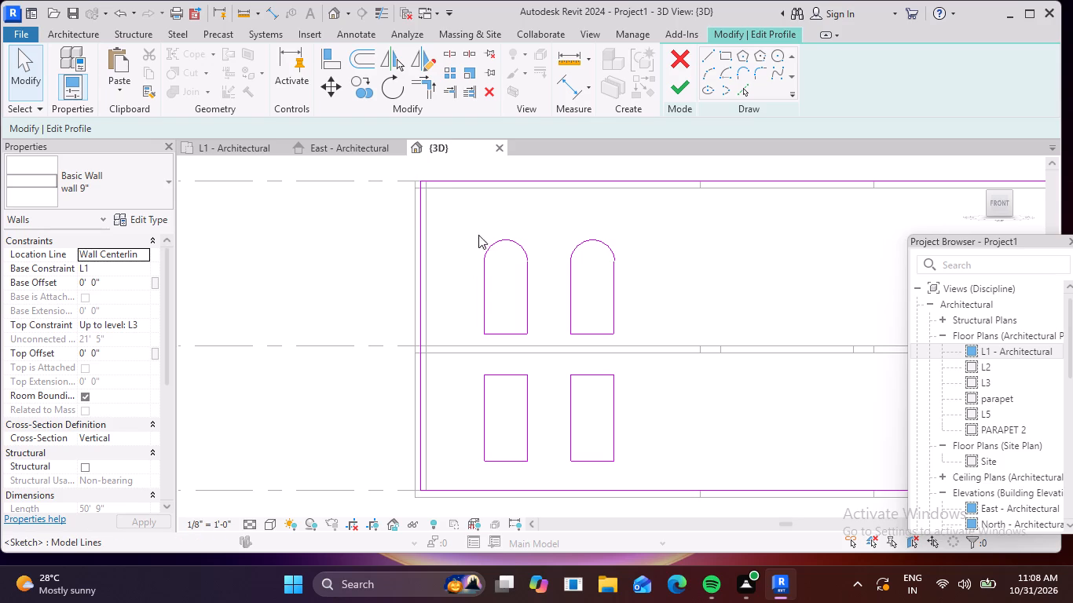
Mirror the four openings as copies about a vertical axis through the front wall's midpoint and finish the wall profile edit.
left_click_drag(455, 210, 599, 369)
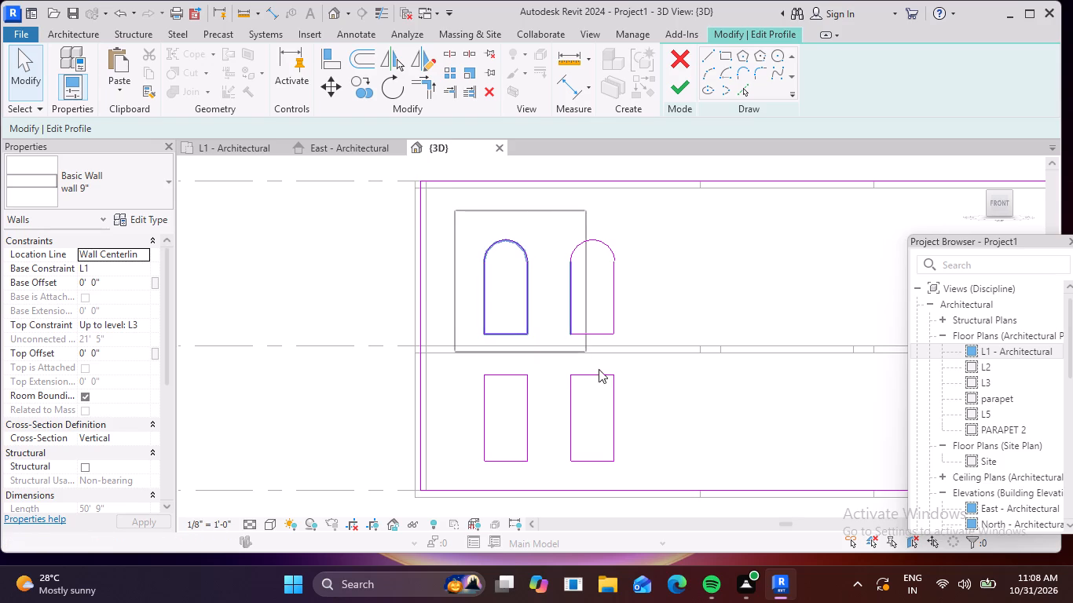
left_click_drag(599, 369, 671, 477)
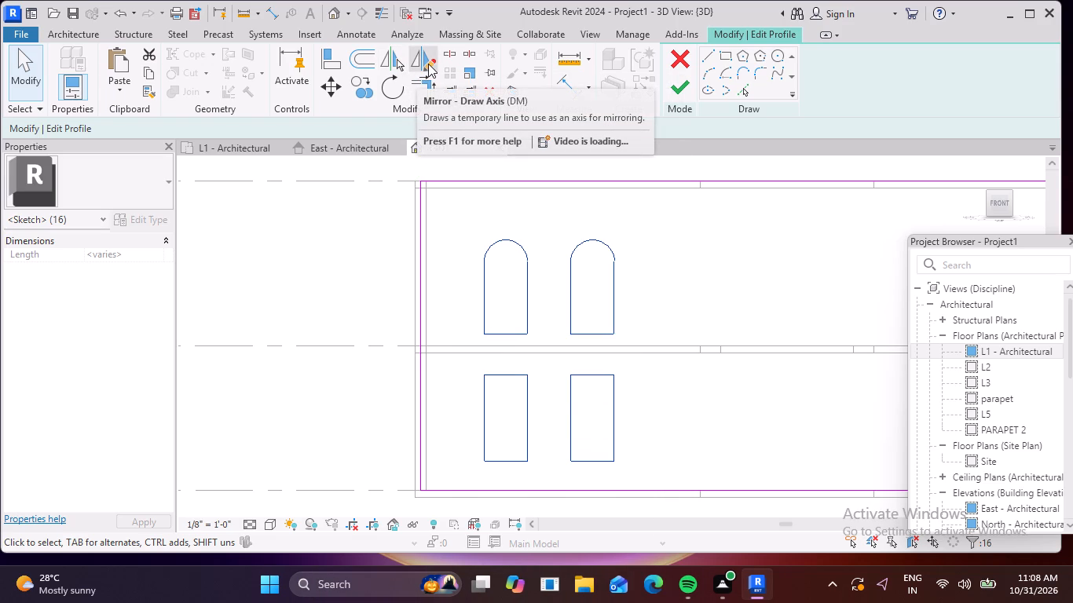
left_click(428, 64)
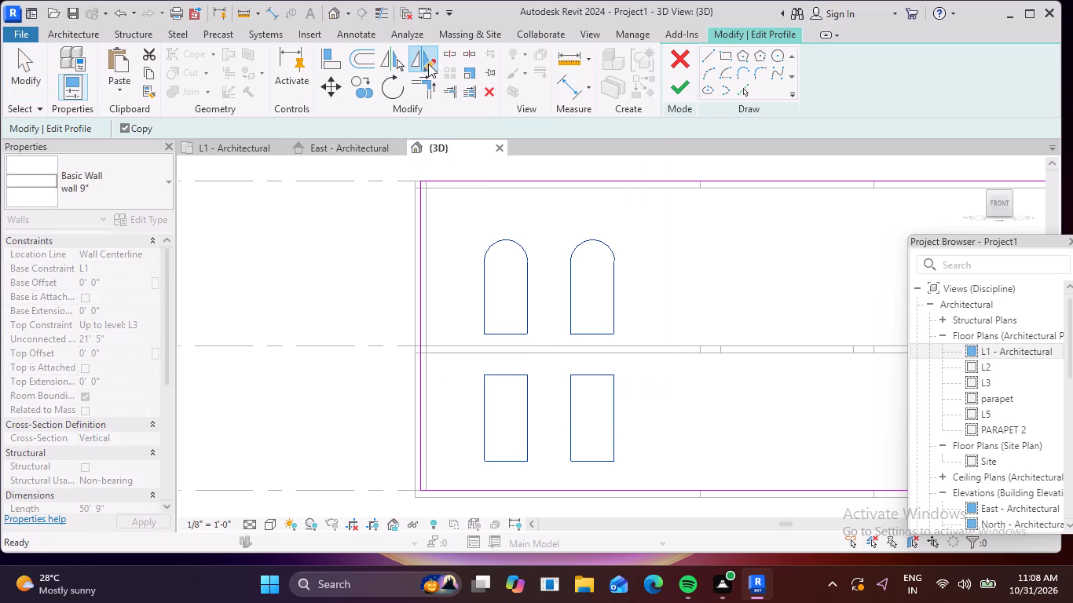
scroll(753, 342, "down", 2)
middle_click_drag(739, 400, 536, 390)
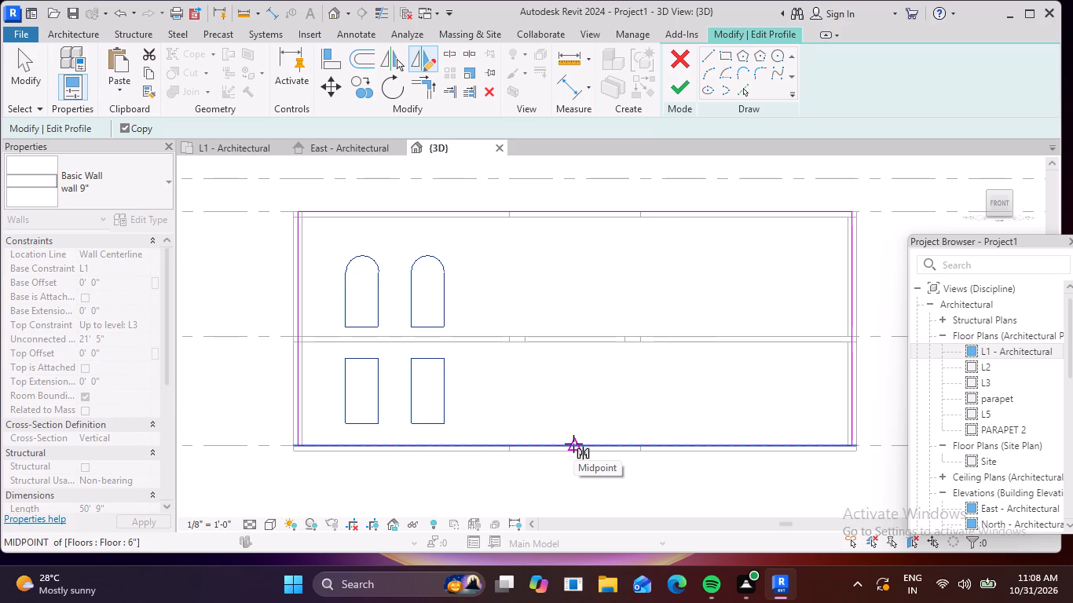
left_click(573, 444)
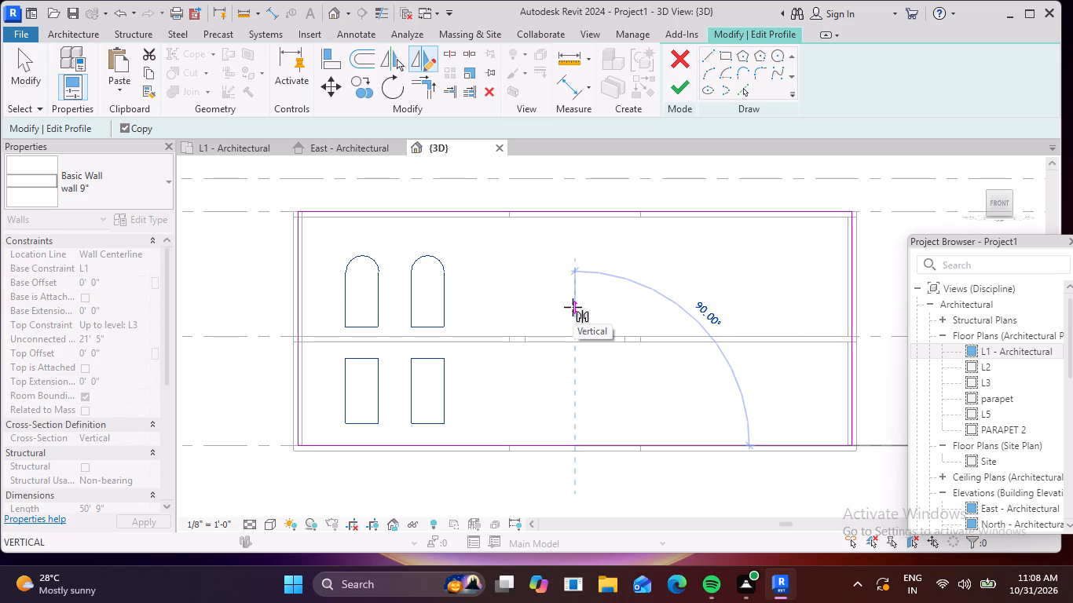
left_click(573, 307)
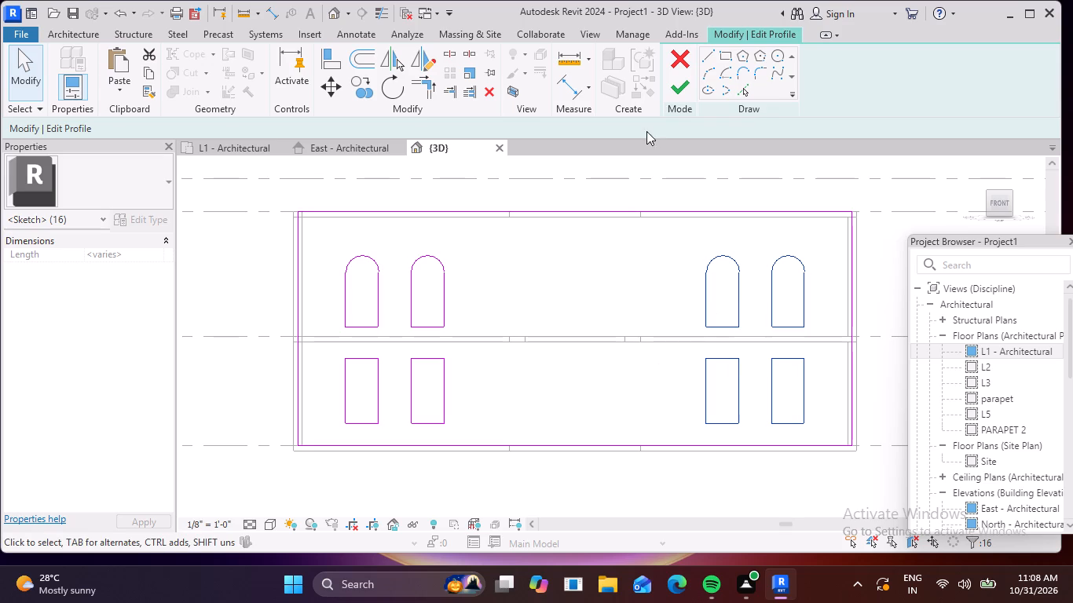
left_click(682, 88)
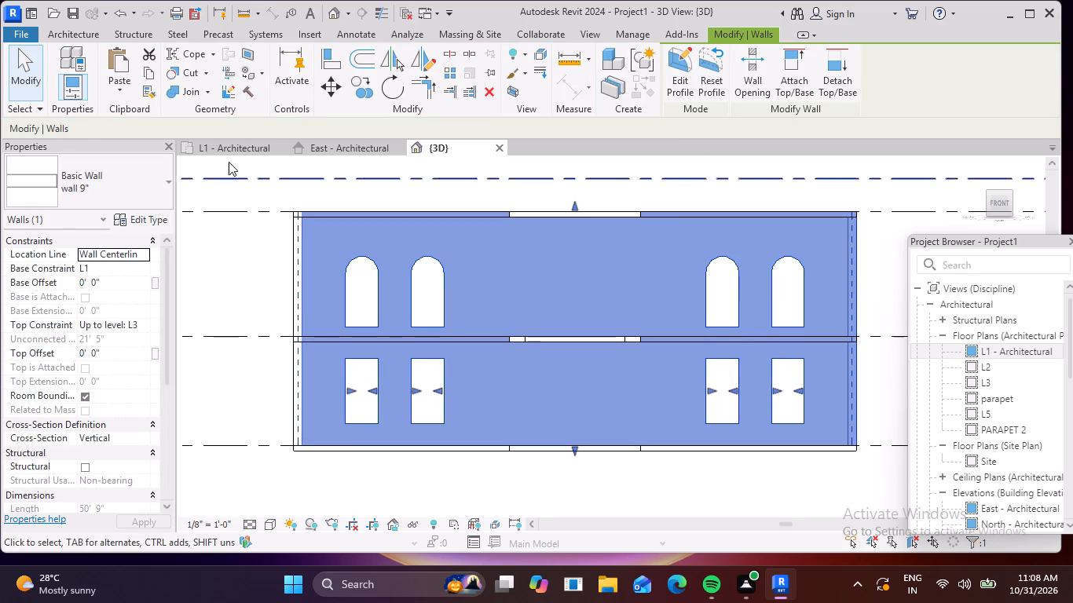
Examine the front wall's openings on the building in 3D and from the front view.
left_click(339, 11)
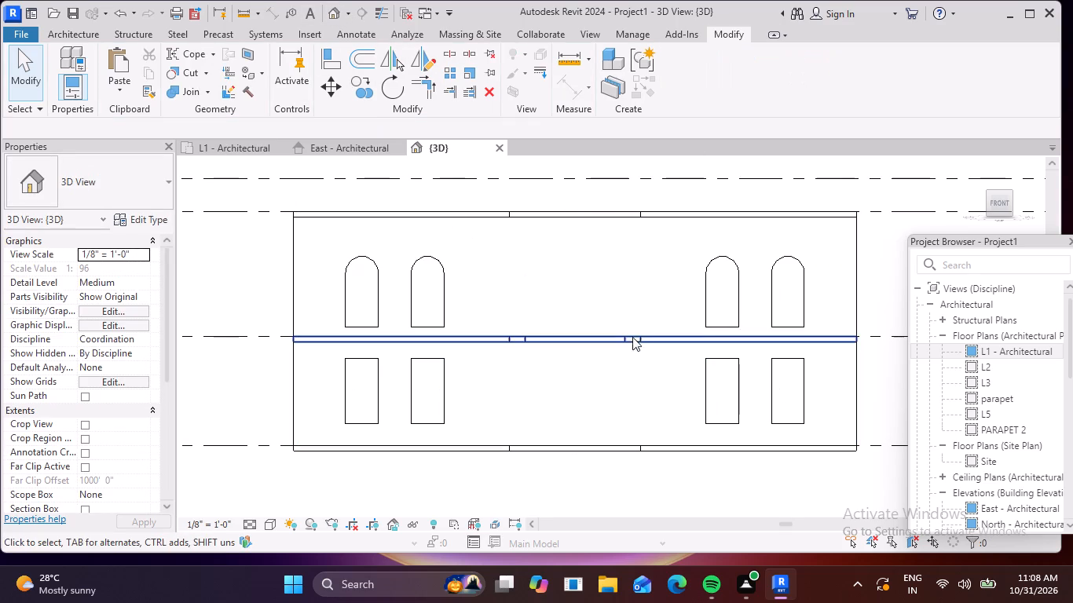
middle_click_drag(534, 334, 644, 428, "shift")
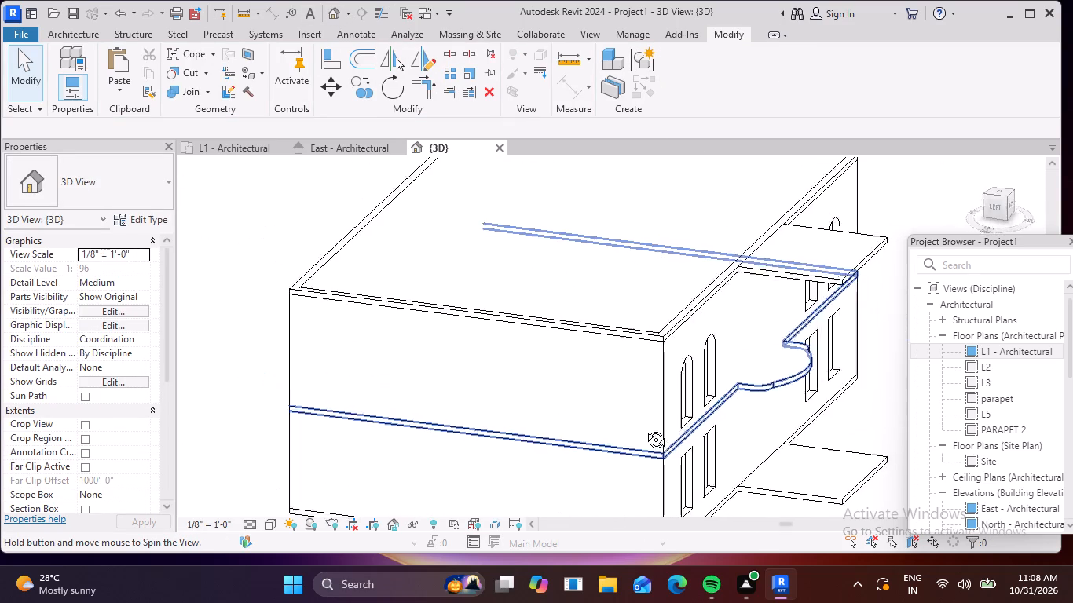
middle_click_drag(644, 428, 577, 411, "shift")
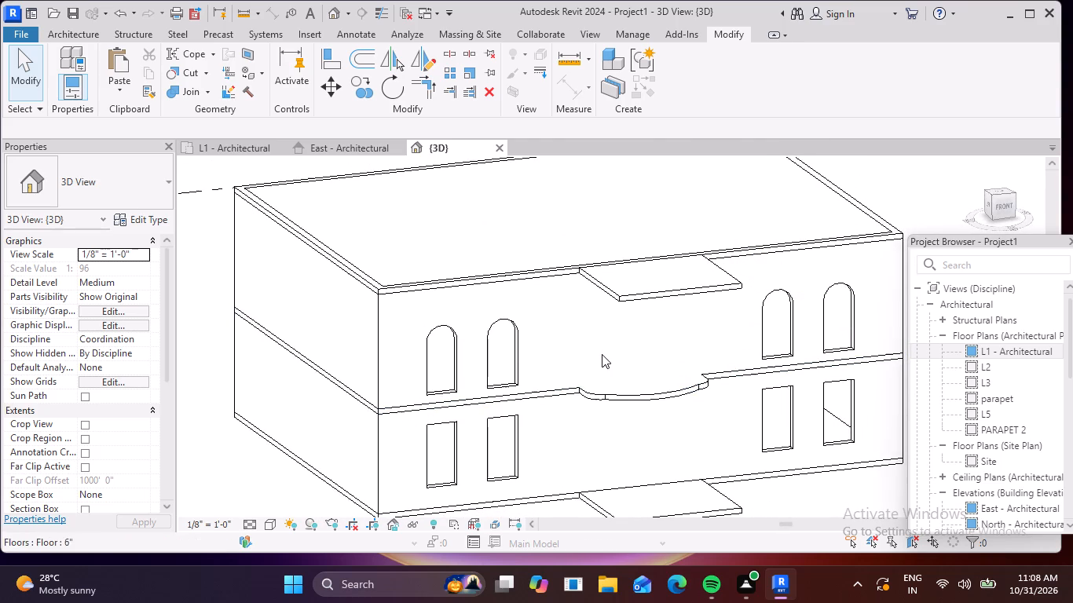
middle_click_drag(599, 351, 468, 353)
scroll(474, 355, "down", 2)
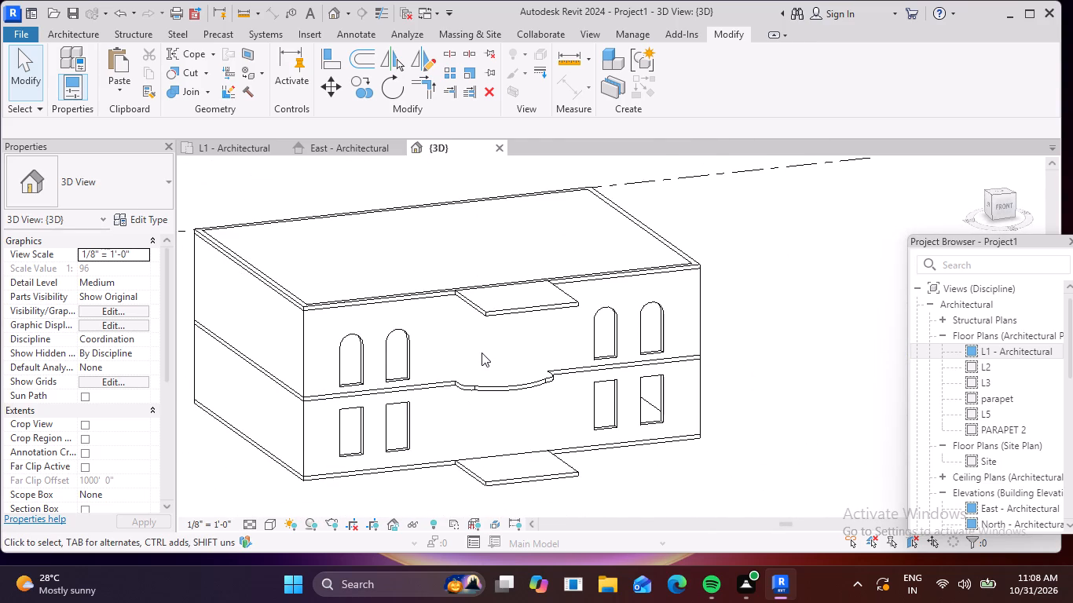
middle_click_drag(485, 353, 504, 364)
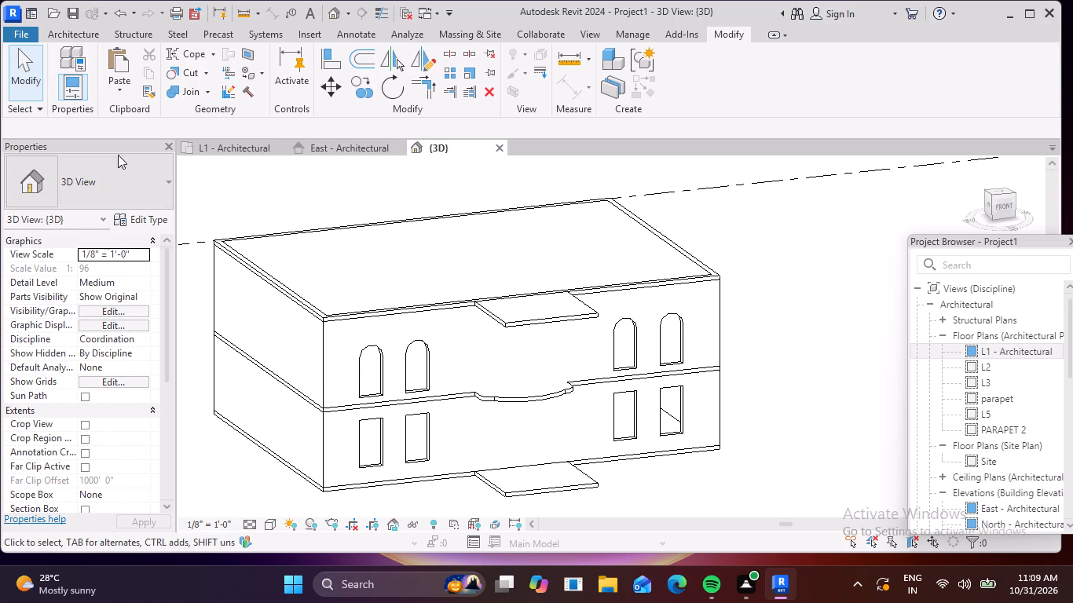
left_click(64, 30)
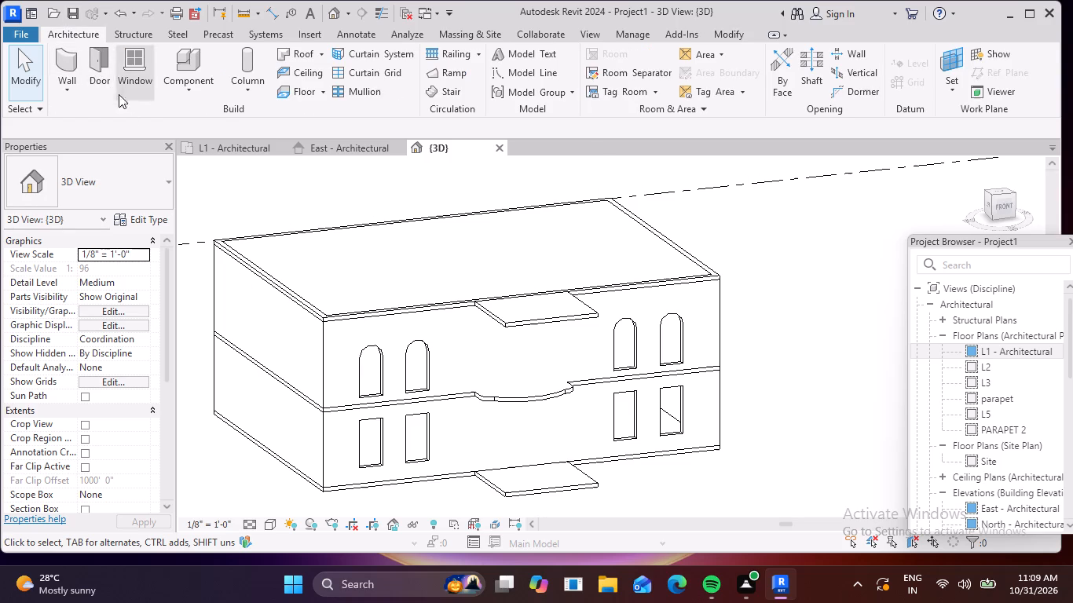
left_click(999, 210)
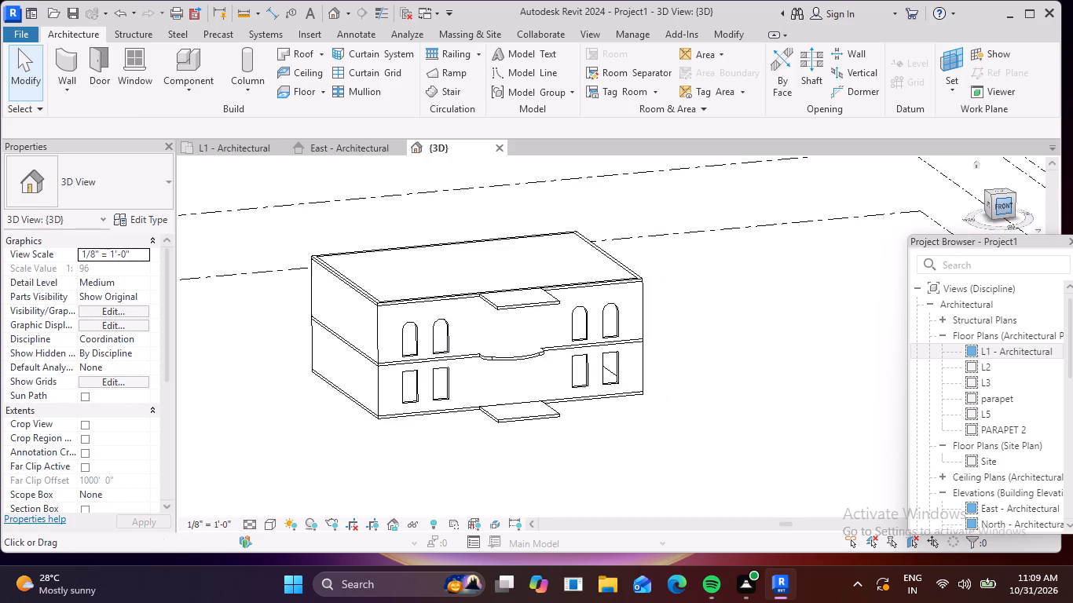
scroll(543, 313, "up", 5)
scroll(811, 375, "up", 6)
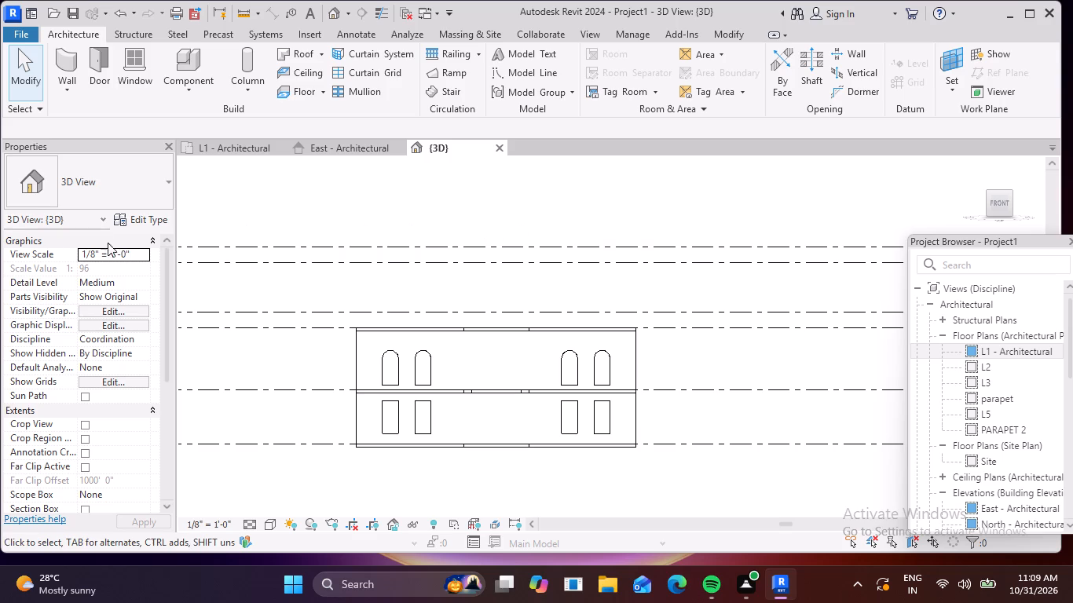
Open the L1 - Architectural floor plan and start an architectural wall there.
left_click(55, 64)
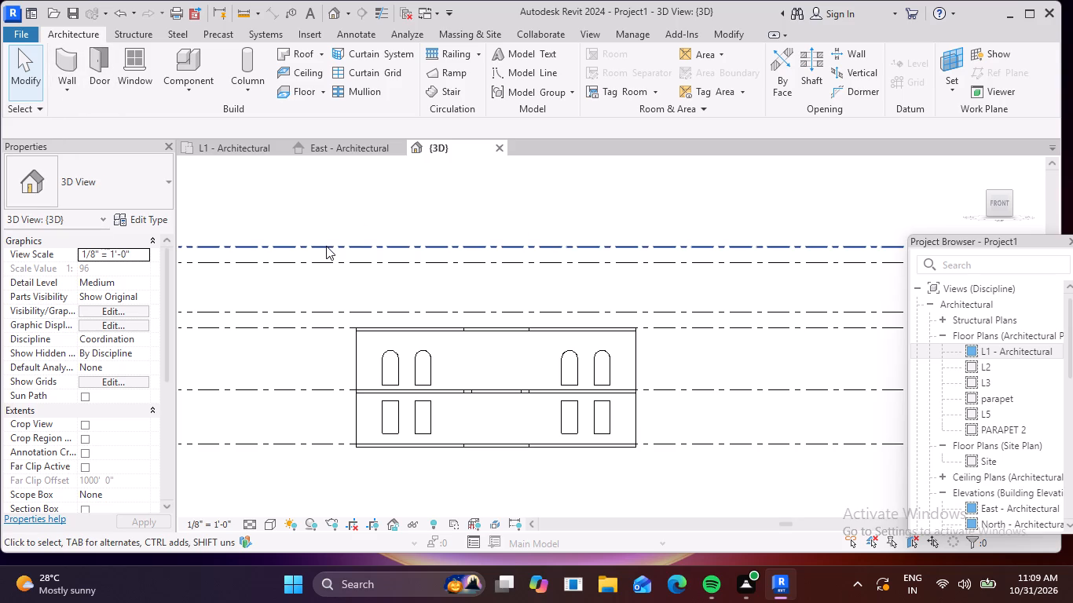
left_click(72, 84)
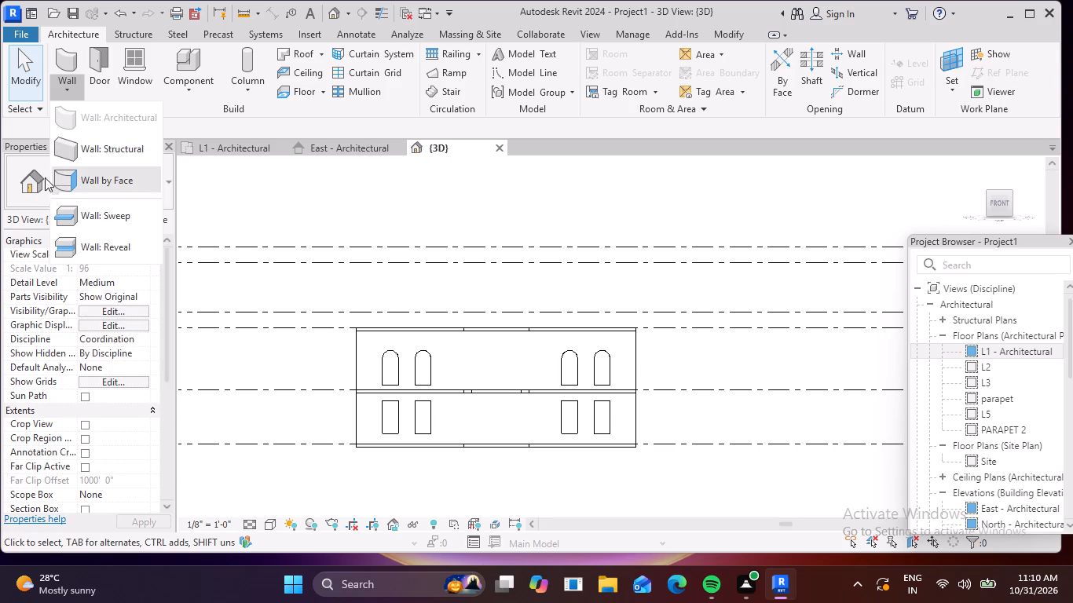
double_click(971, 349)
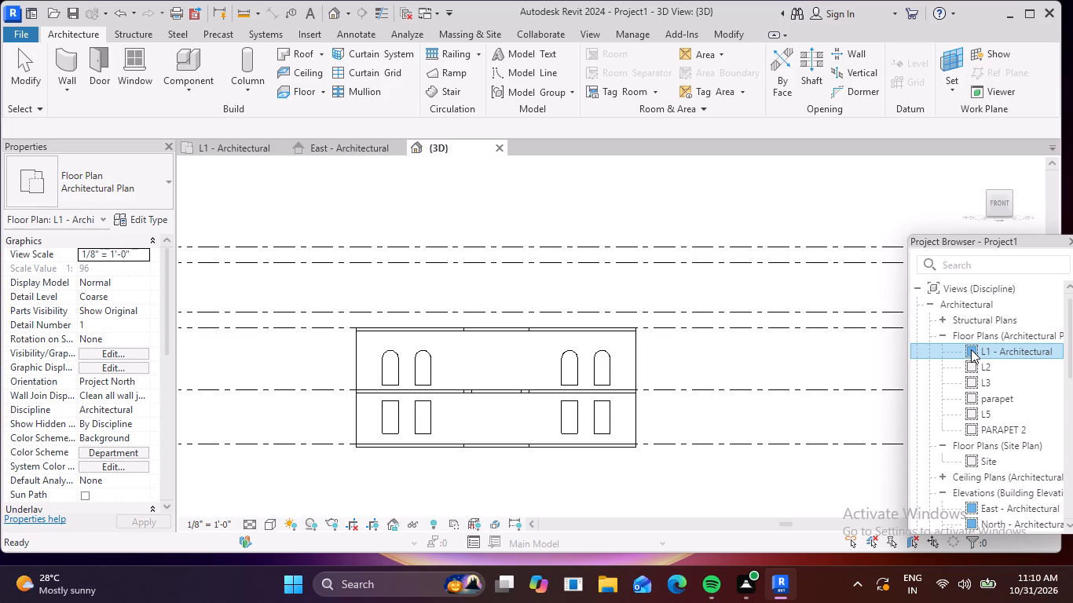
double_click(971, 349)
left_click(63, 80)
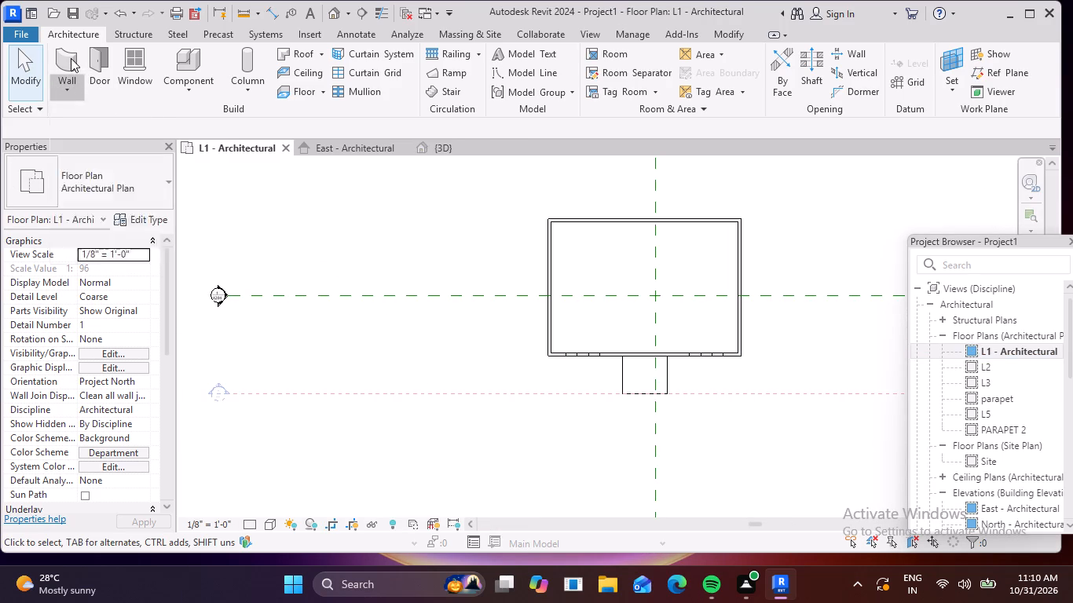
left_click(71, 58)
Look through the available basic, curtain and stacked wall types for the new wall.
left_click(167, 182)
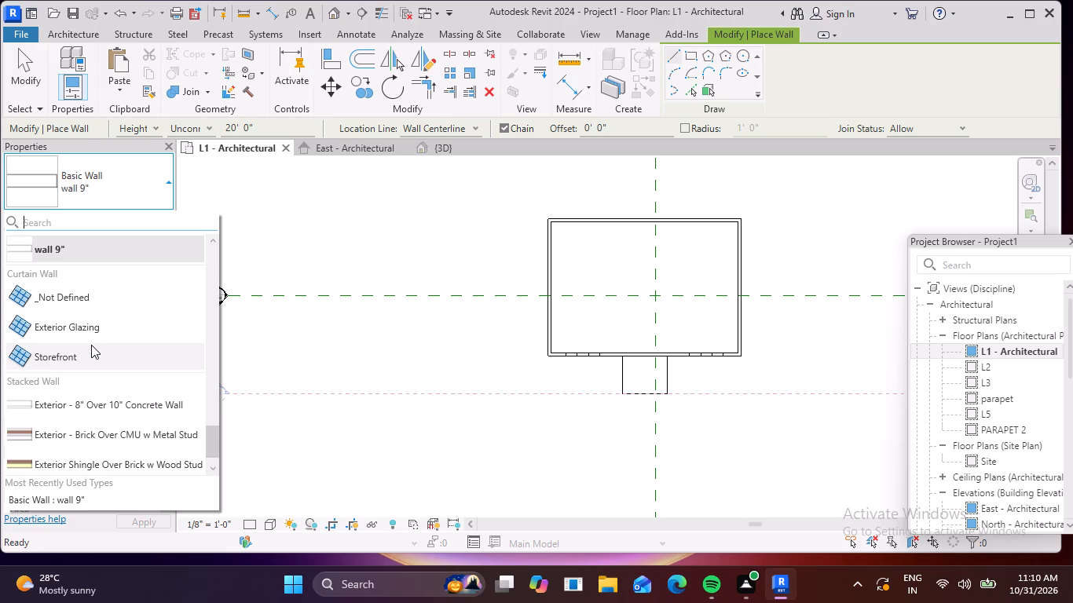
scroll(91, 345, "down", 6)
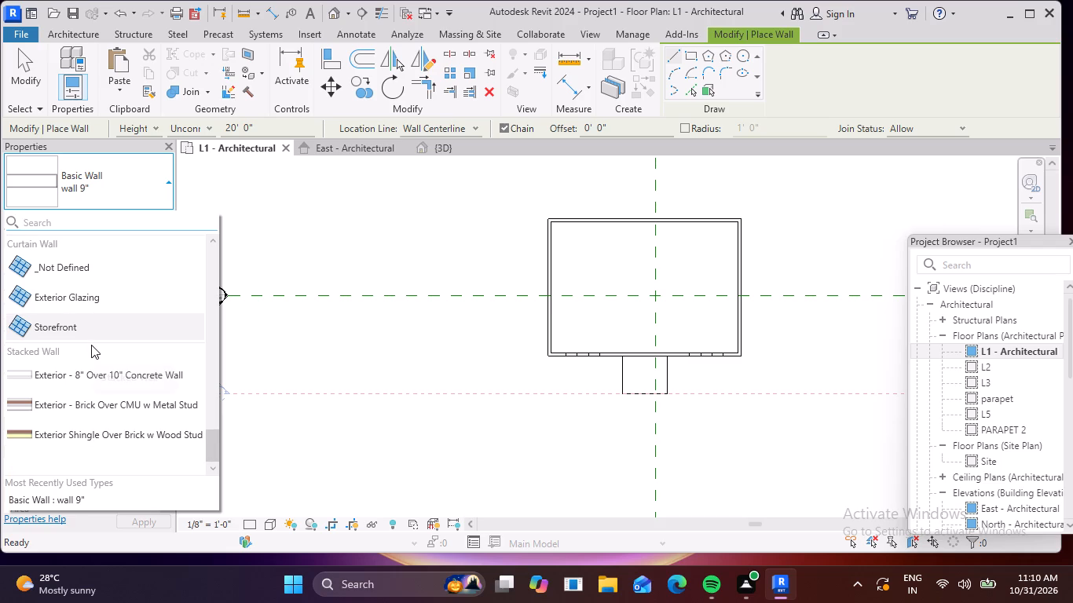
scroll(91, 345, "down", 6)
scroll(93, 328, "up", 3)
scroll(93, 328, "down", 2)
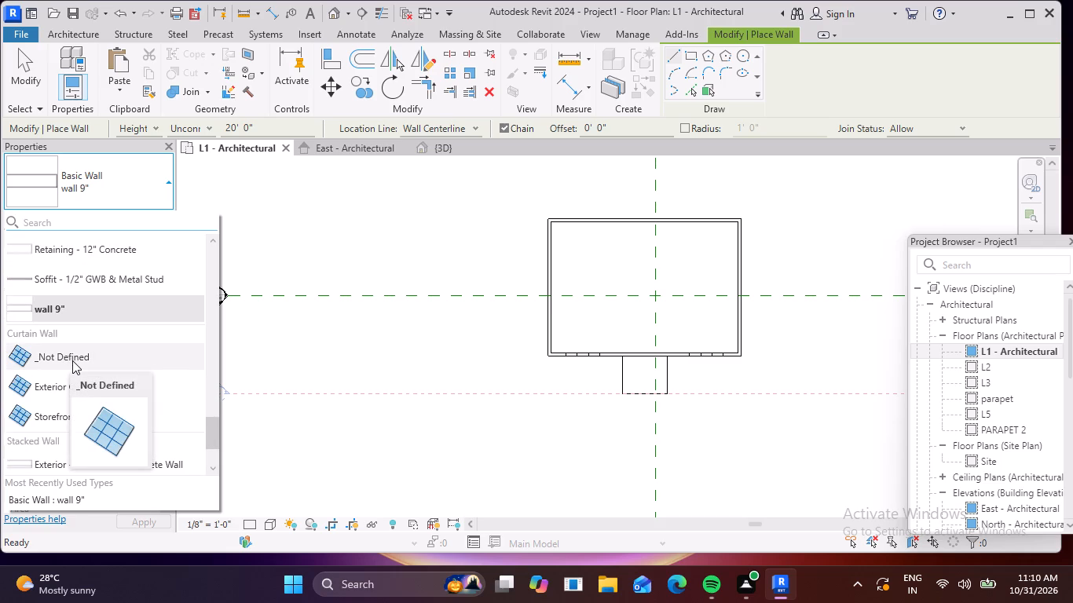
scroll(110, 338, "down", 1)
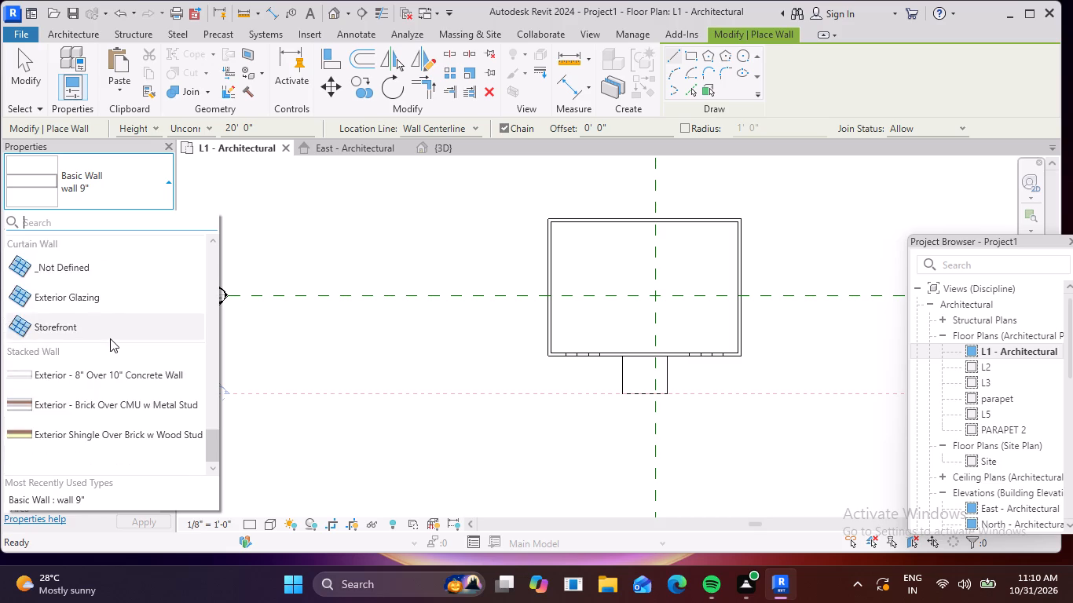
scroll(110, 338, "up", 1)
scroll(110, 338, "down", 5)
scroll(120, 332, "up", 4)
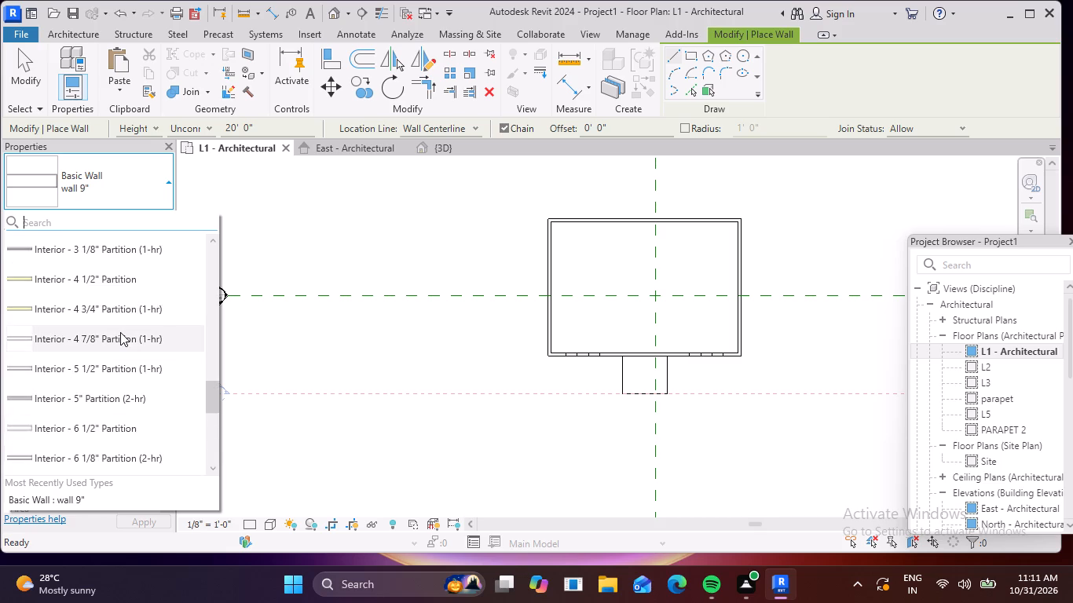
scroll(120, 332, "up", 13)
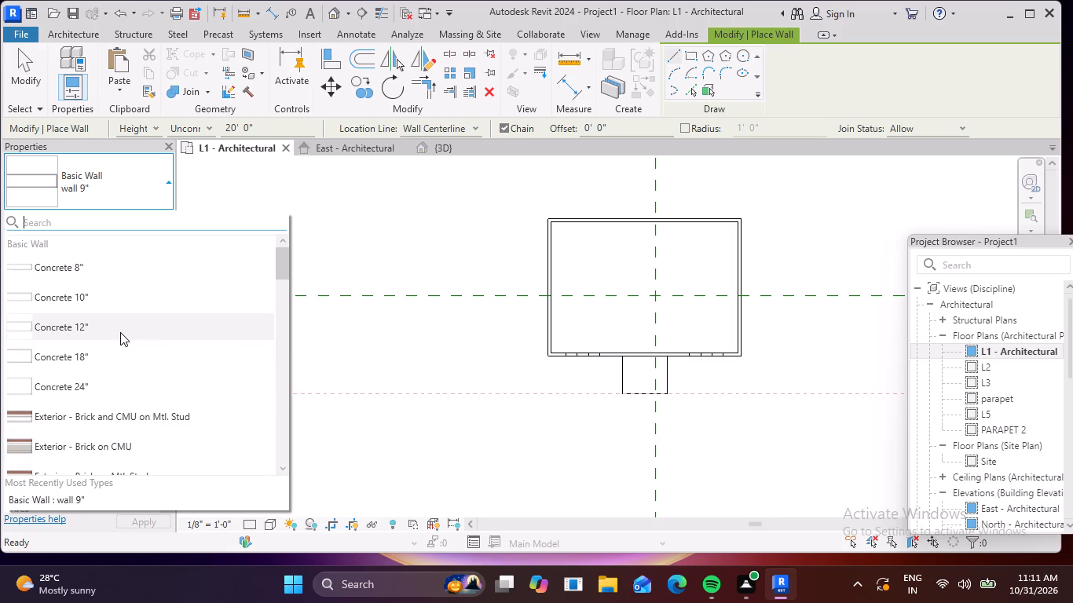
scroll(120, 332, "up", 2)
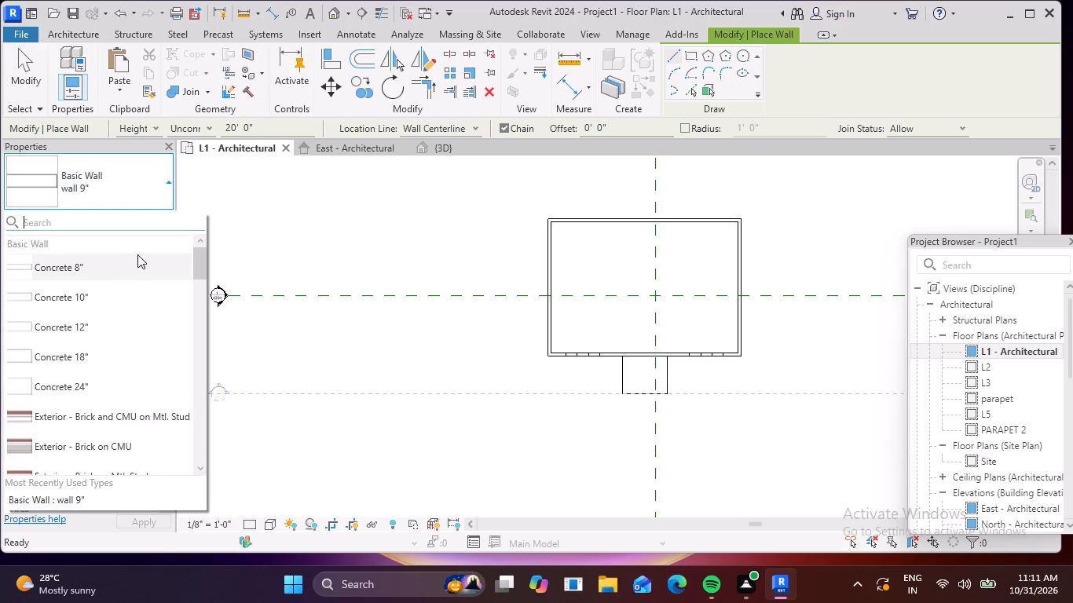
left_click(164, 179)
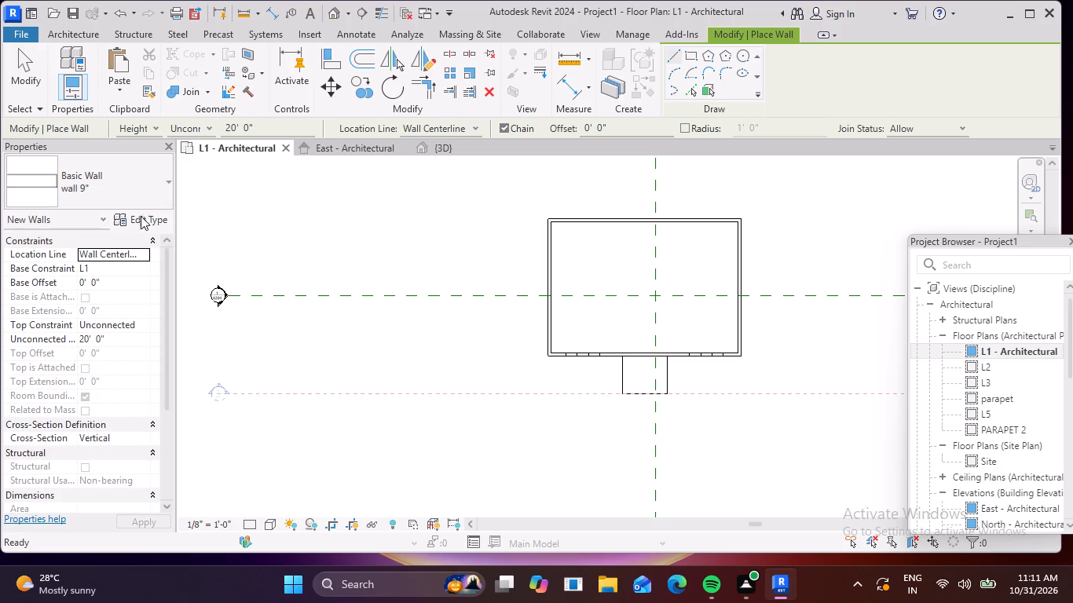
Draw a 3' 0" long Curtain Wall of type _Not Defined along the front wall's centreline, across its leftmost opening in plan.
left_click(167, 188)
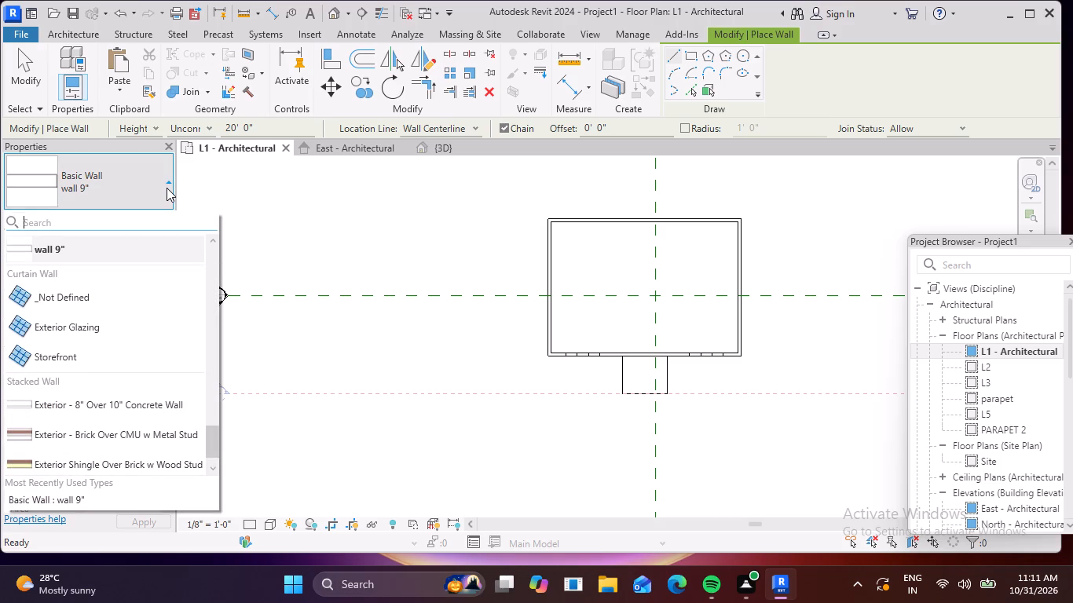
scroll(82, 298, "up", 3)
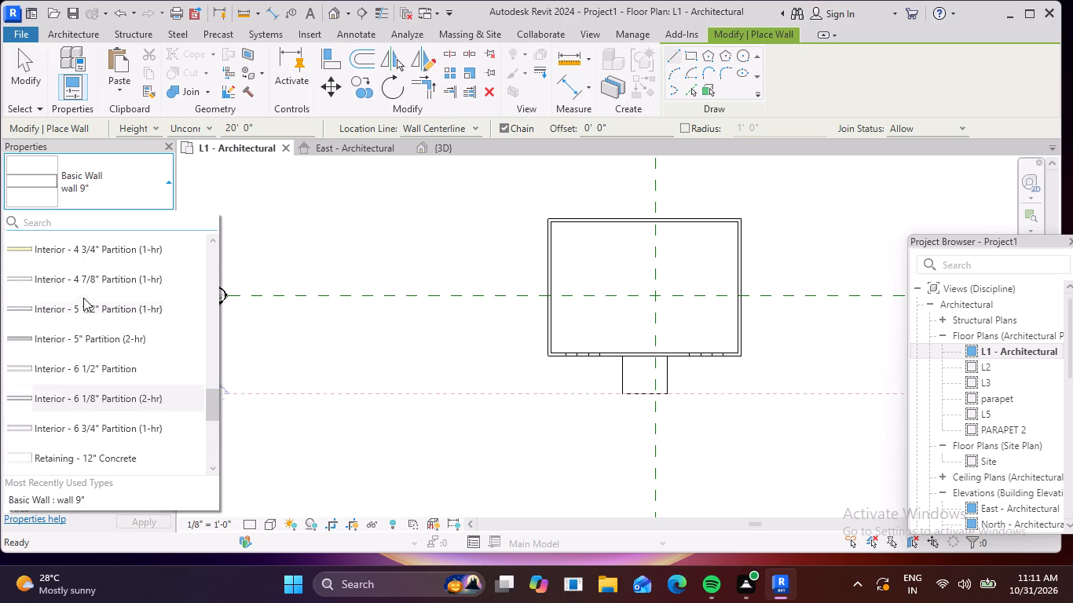
scroll(83, 298, "up", 19)
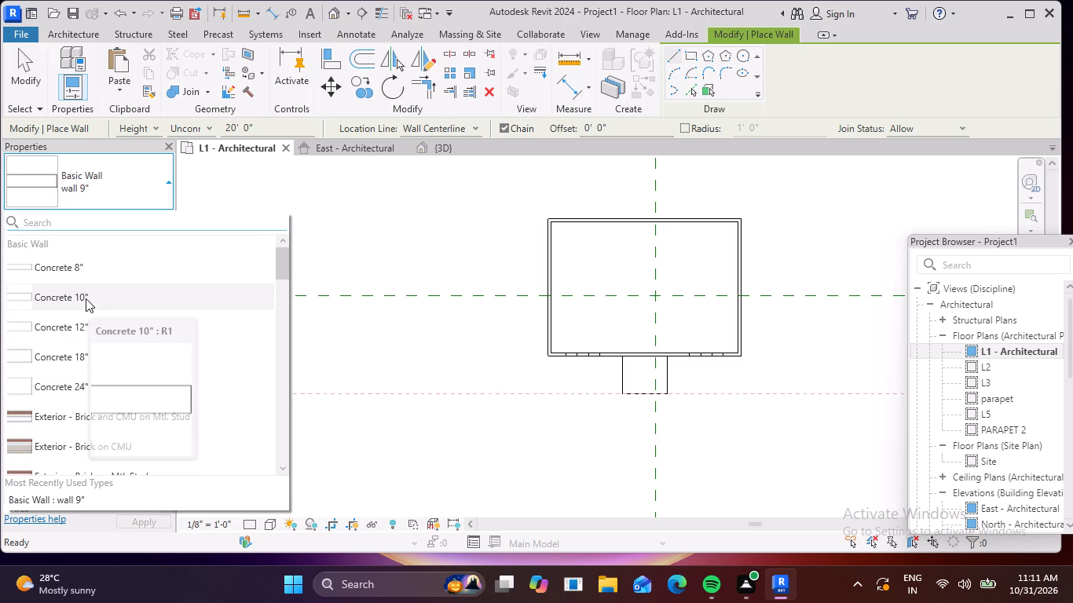
scroll(86, 298, "down", 5)
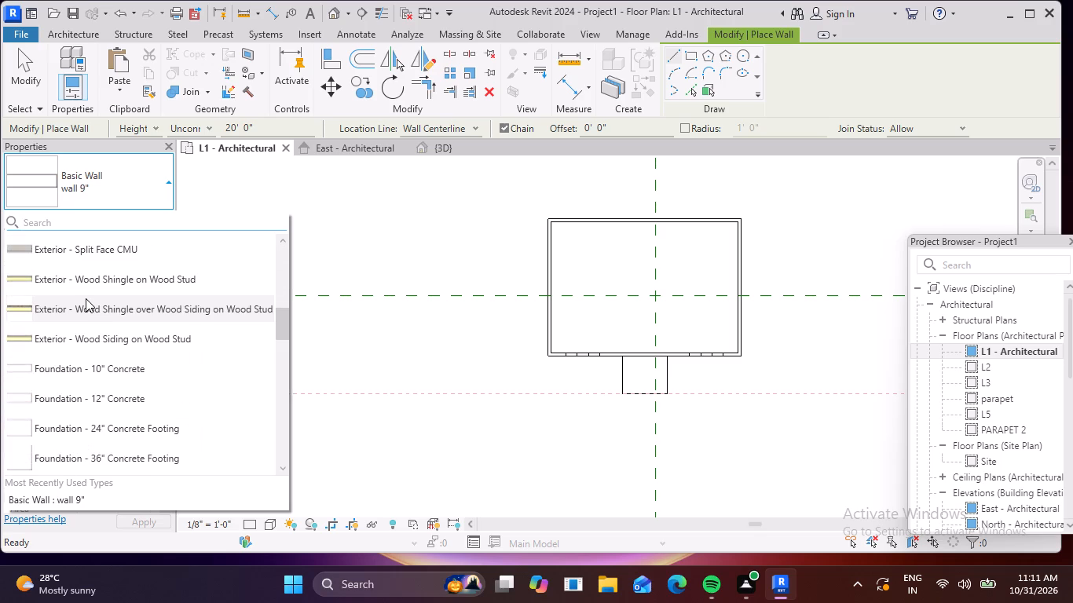
scroll(86, 298, "down", 6)
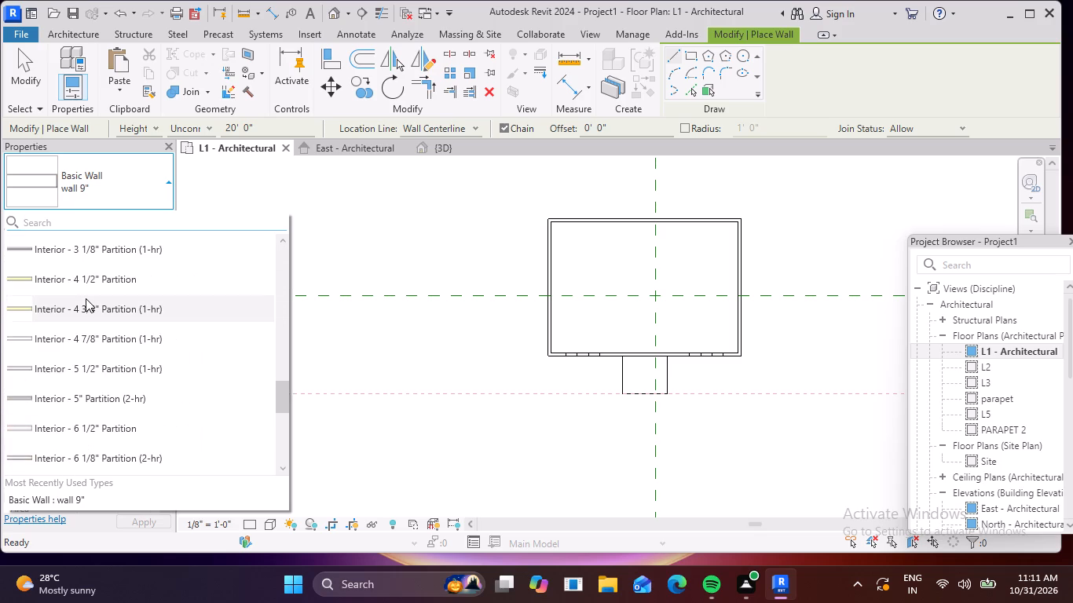
scroll(86, 298, "down", 5)
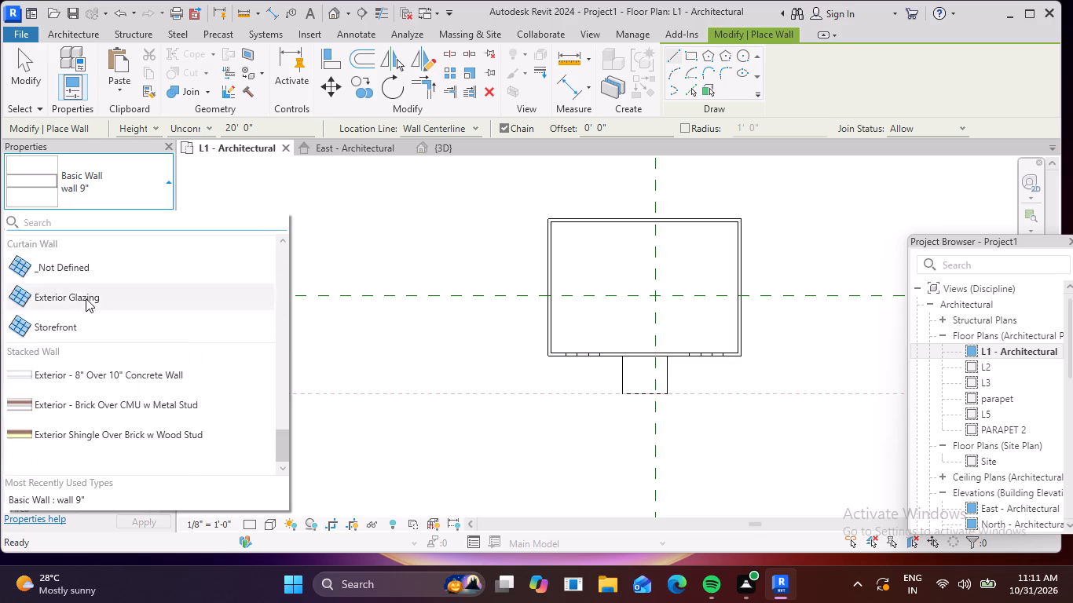
scroll(86, 298, "up", 1)
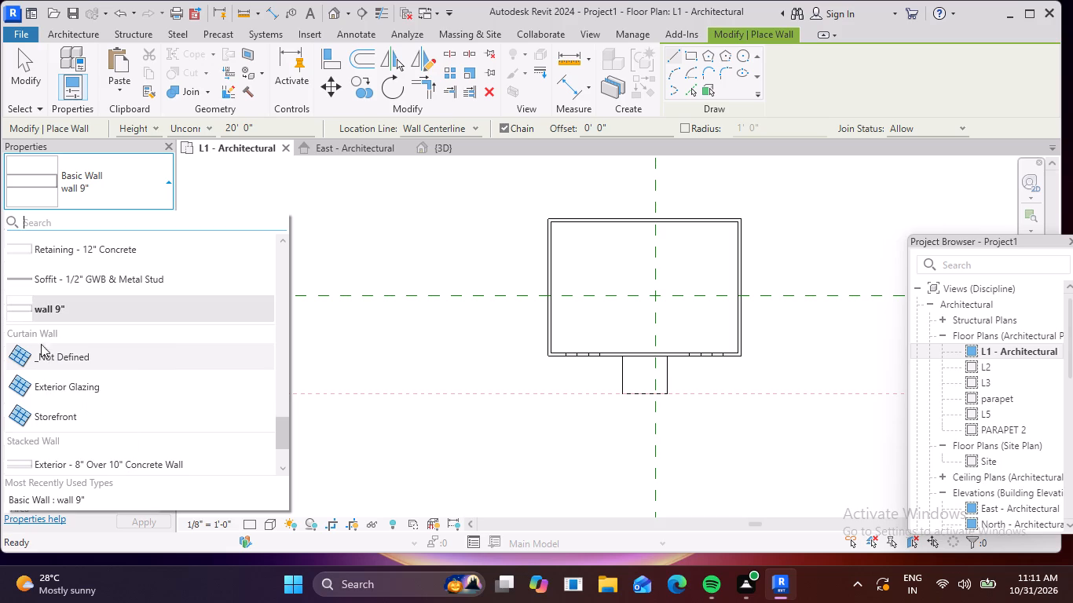
left_click(82, 361)
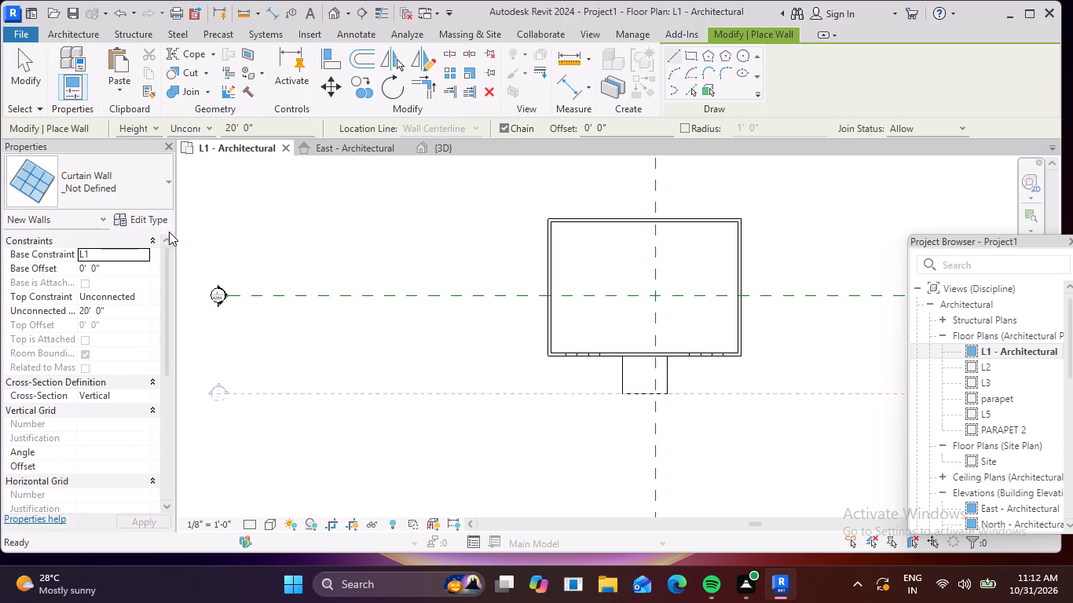
scroll(598, 354, "up", 6)
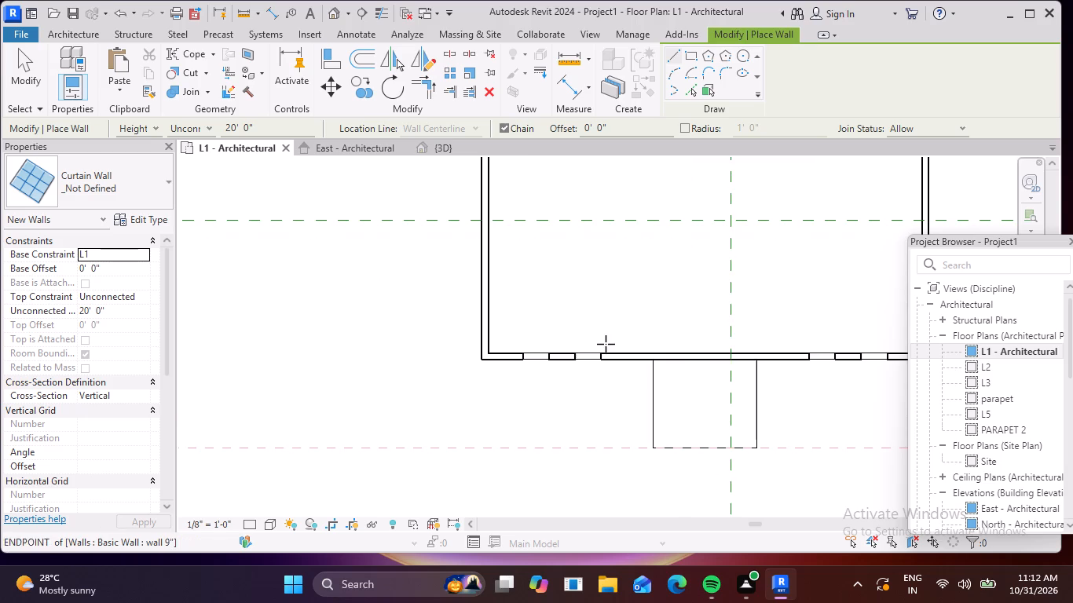
middle_click_drag(466, 360, 213, 353)
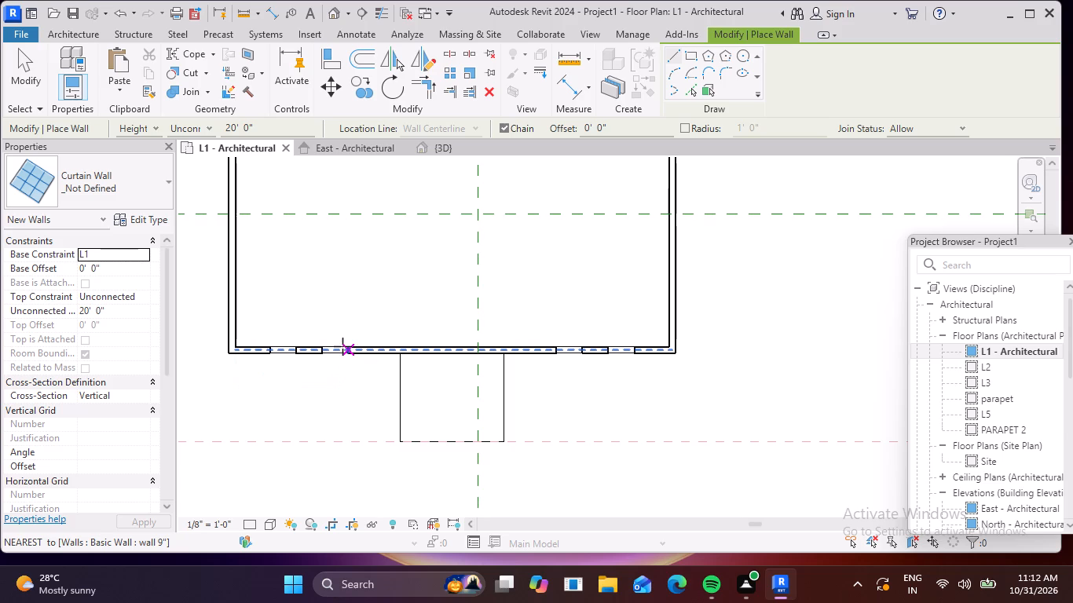
scroll(329, 353, "up", 6)
middle_click_drag(304, 403, 506, 408)
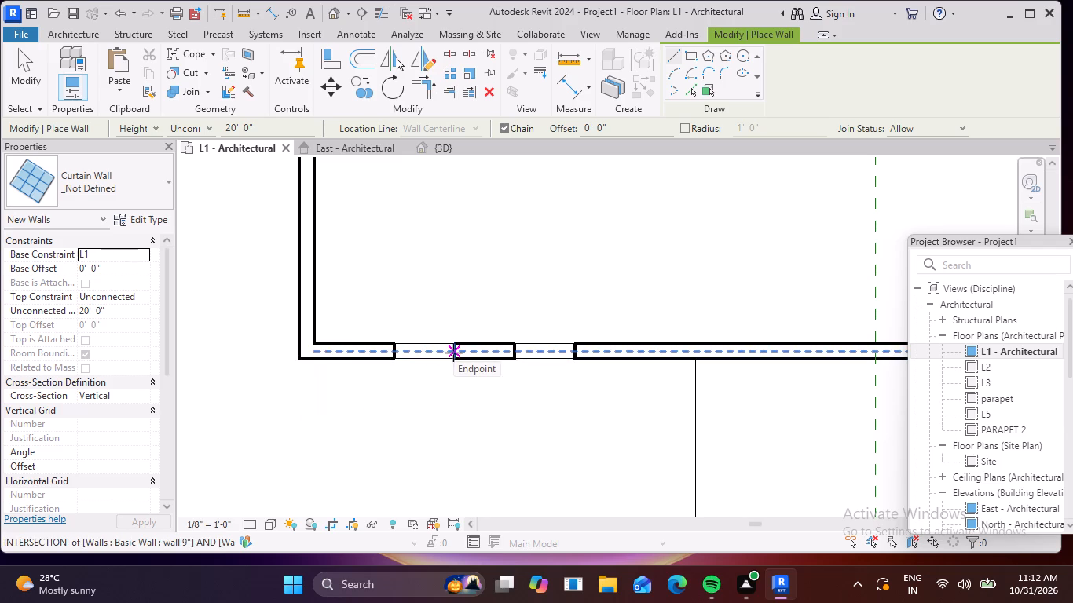
scroll(460, 344, "up", 4)
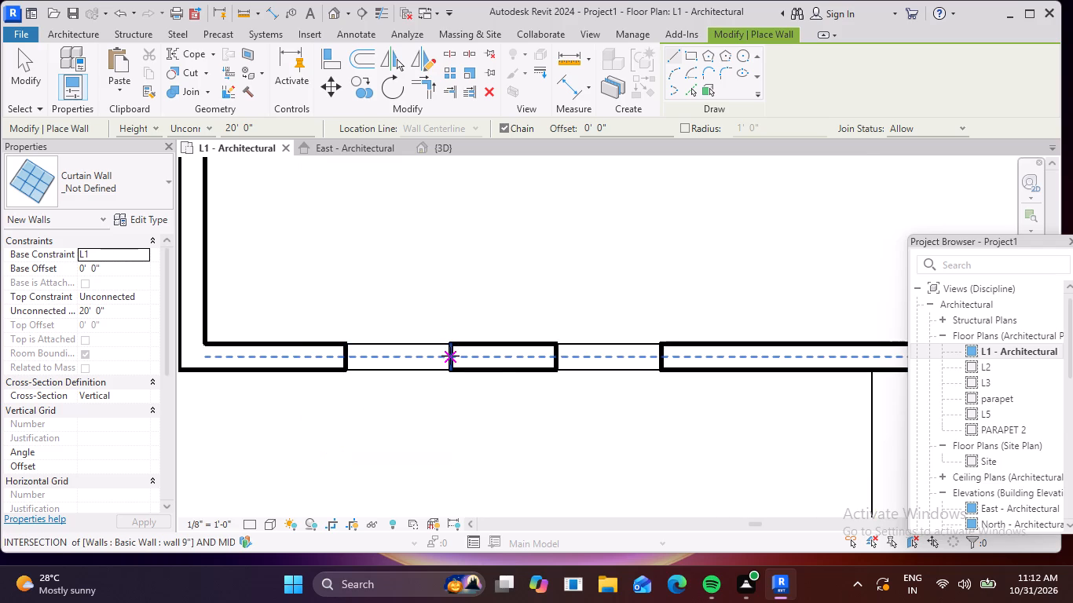
left_click(450, 356)
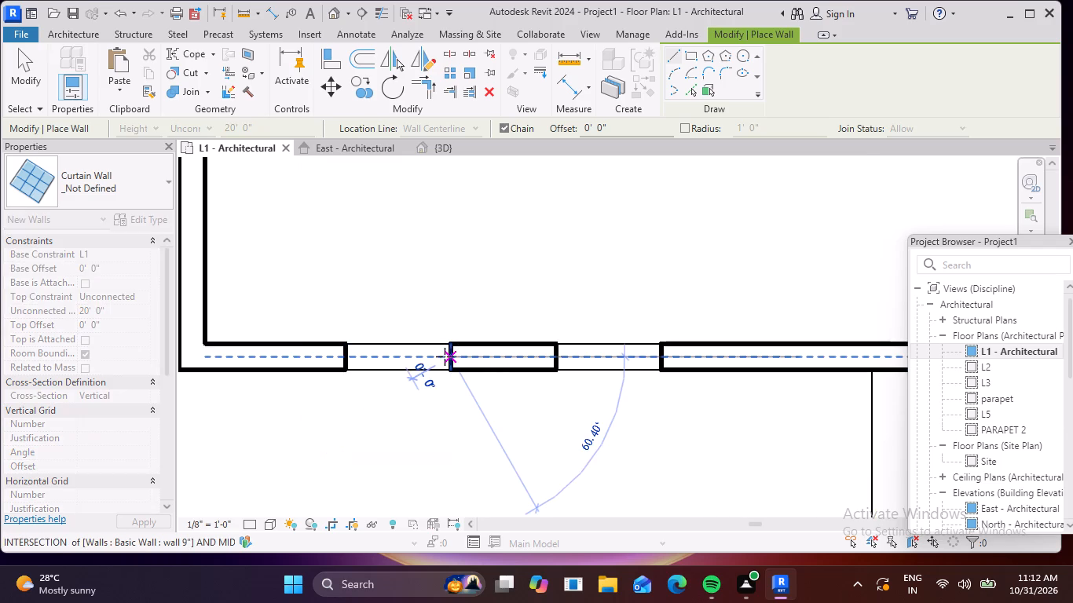
scroll(344, 356, "up", 2)
left_click(342, 357)
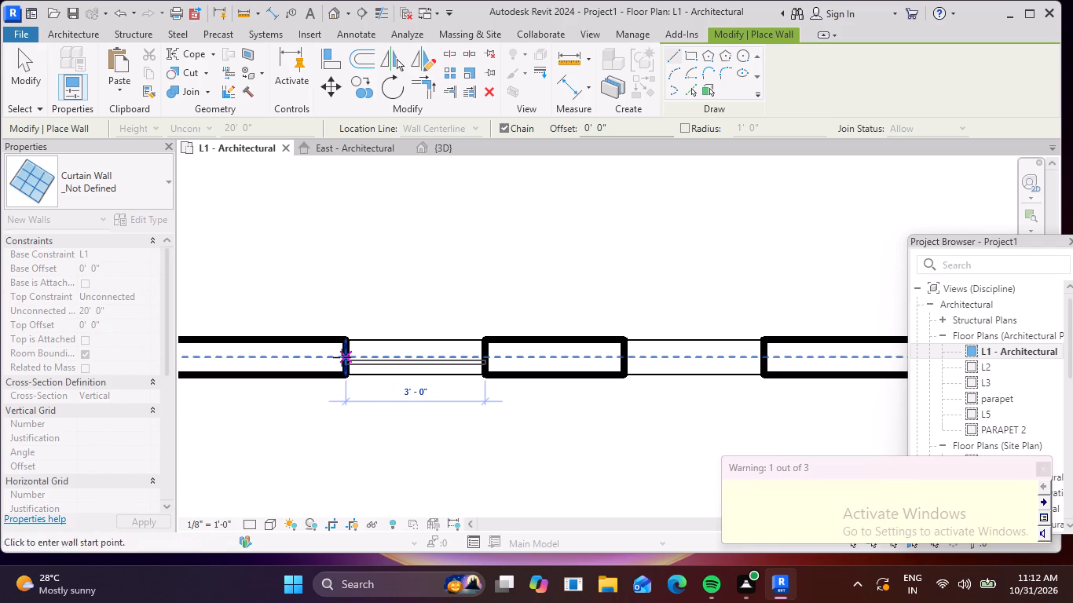
key("Escape")
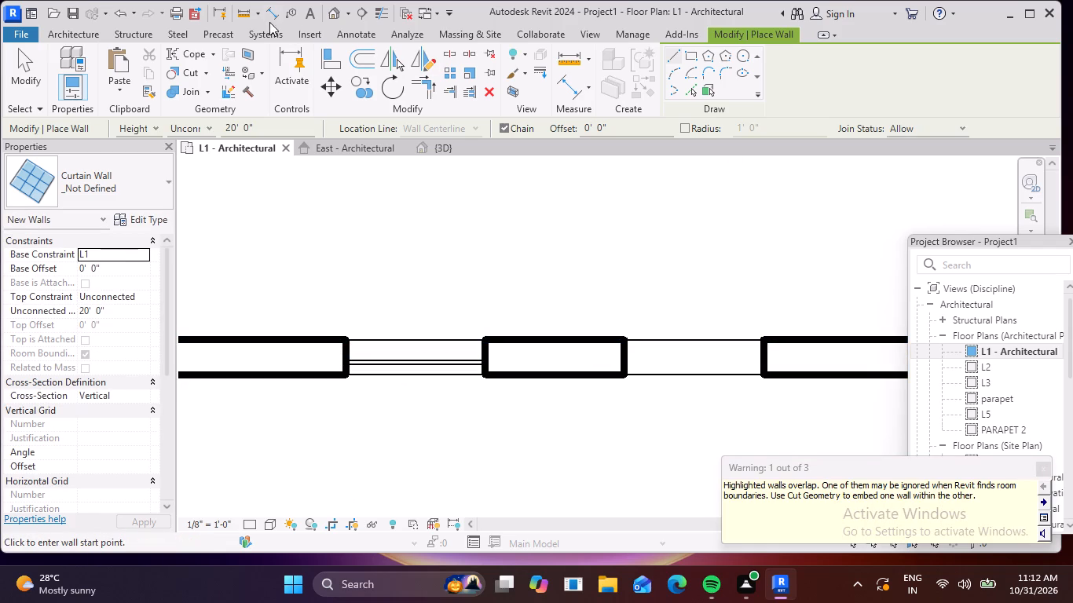
Examine the curtain wall in the front wall's openings in the 3D view, without saving the project.
left_click(332, 13)
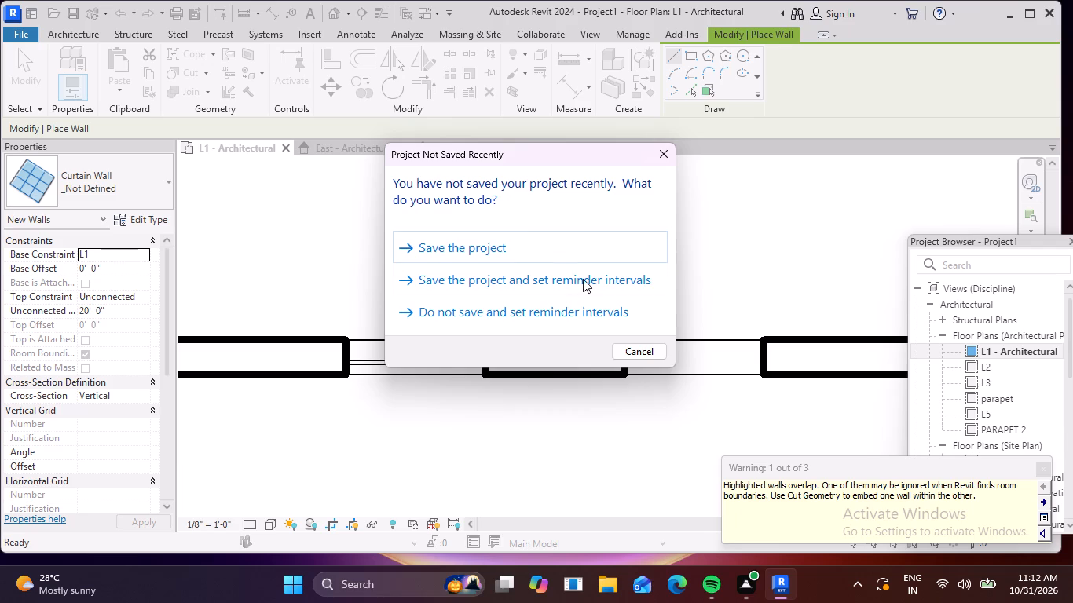
left_click(649, 351)
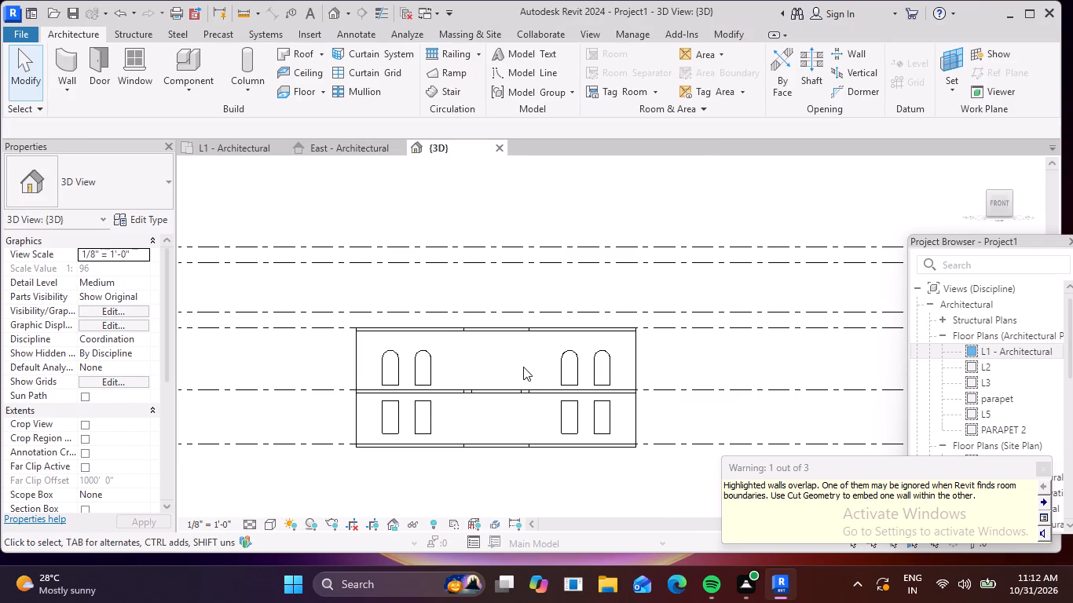
middle_click_drag(440, 357, 565, 400, "shift")
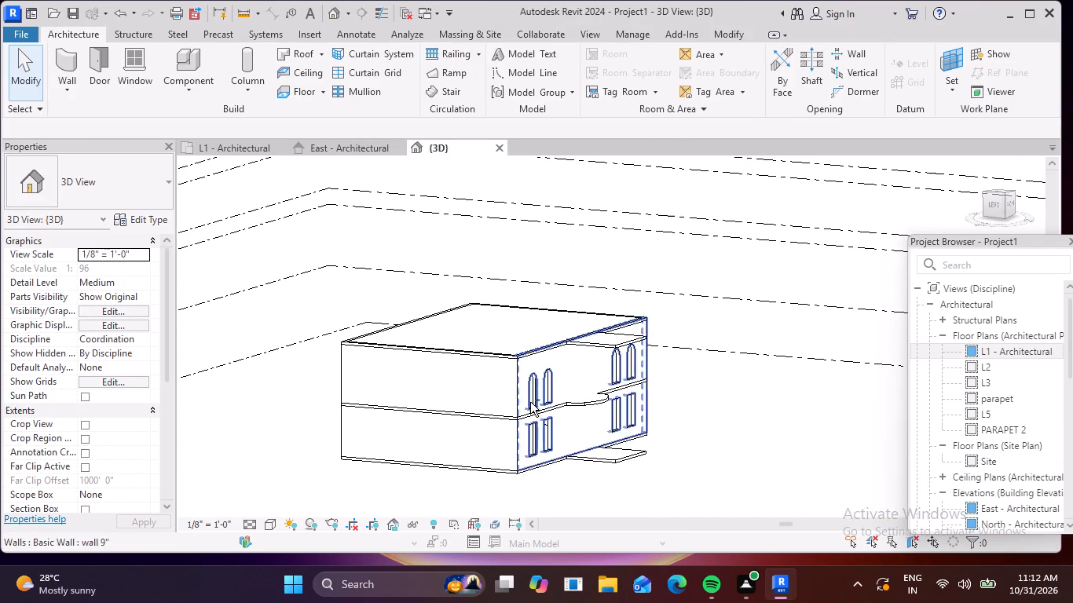
scroll(528, 402, "up", 6, "shift")
scroll(543, 385, "up", 6)
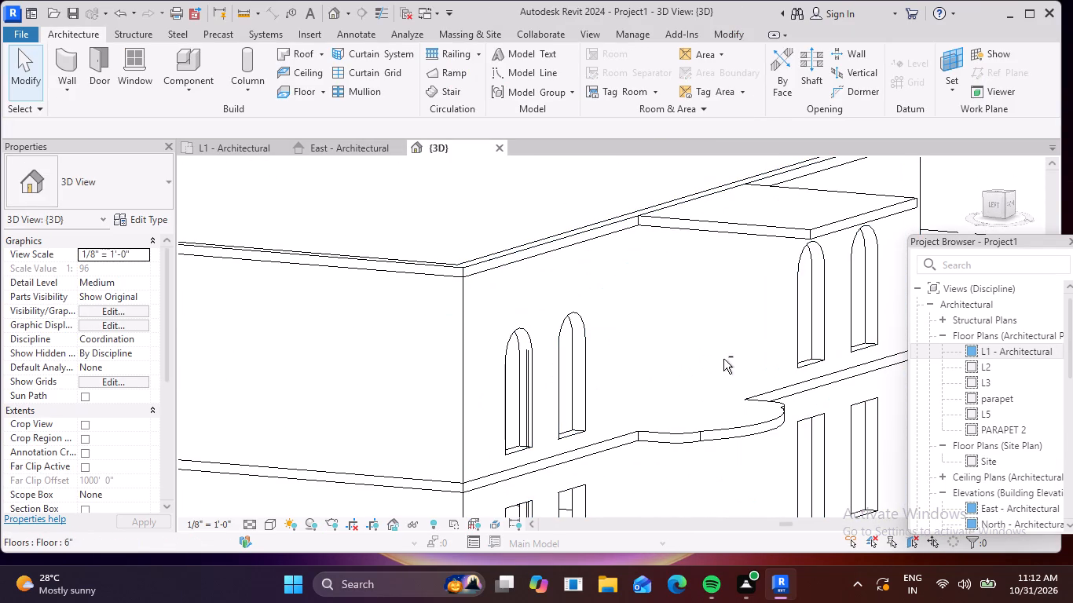
middle_click_drag(723, 359, 703, 367, "shift")
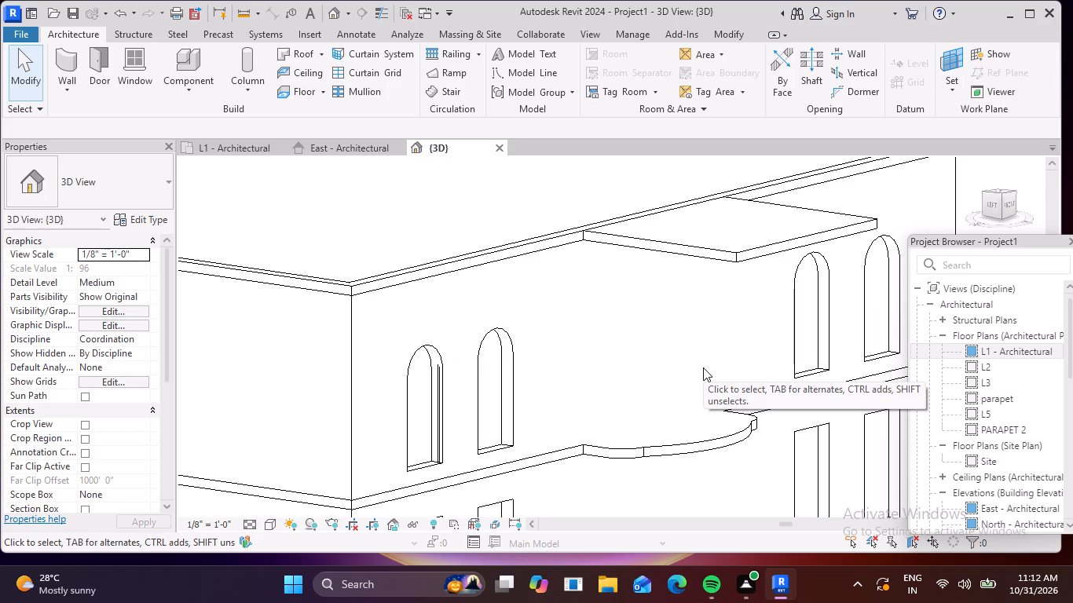
scroll(408, 424, "down", 5)
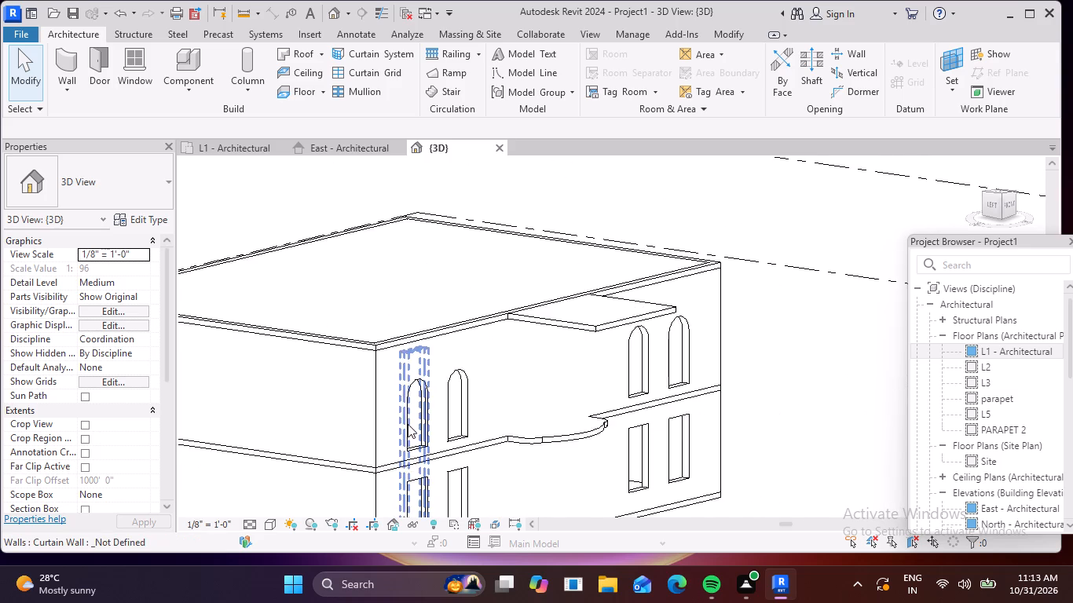
scroll(408, 424, "down", 1)
middle_click_drag(408, 424, 380, 355)
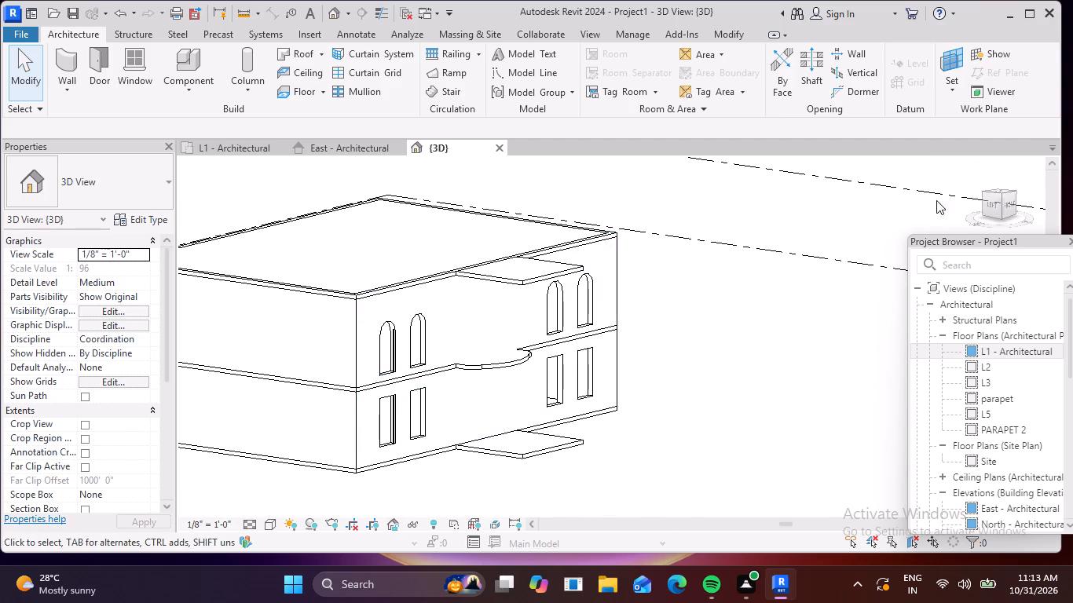
From the front view, edit the profile of the leftmost curtain wall and delete its whole rectangular boundary.
left_click(1009, 205)
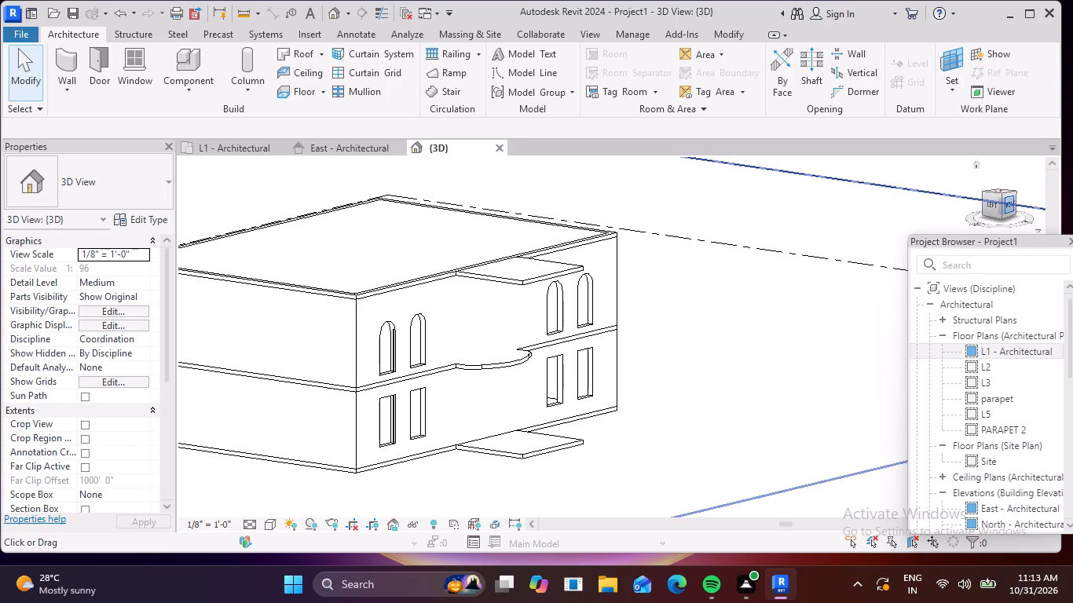
scroll(592, 364, "up", 8)
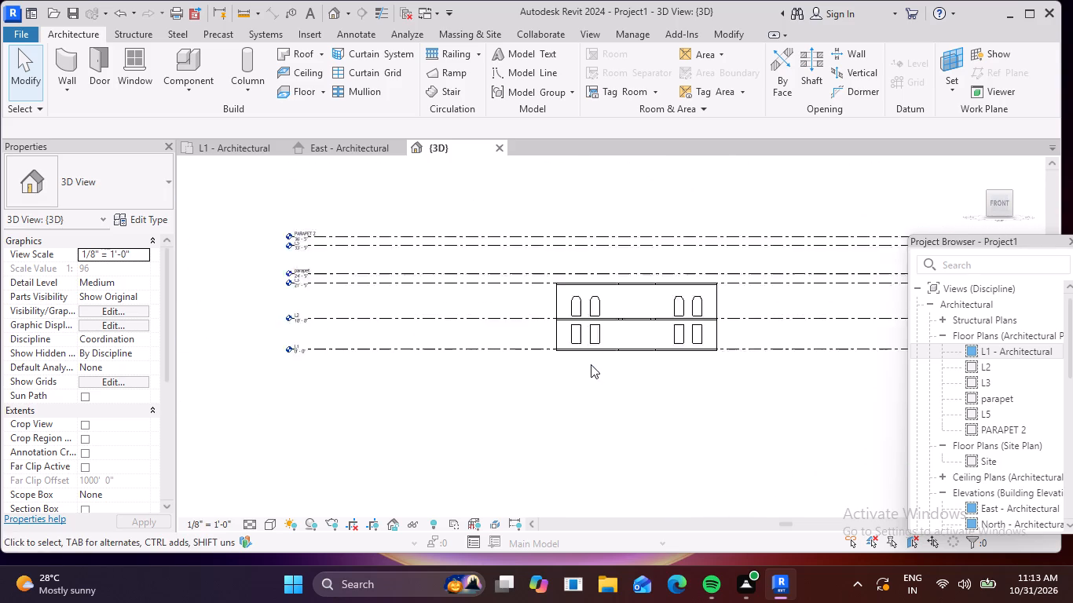
scroll(578, 353, "up", 6)
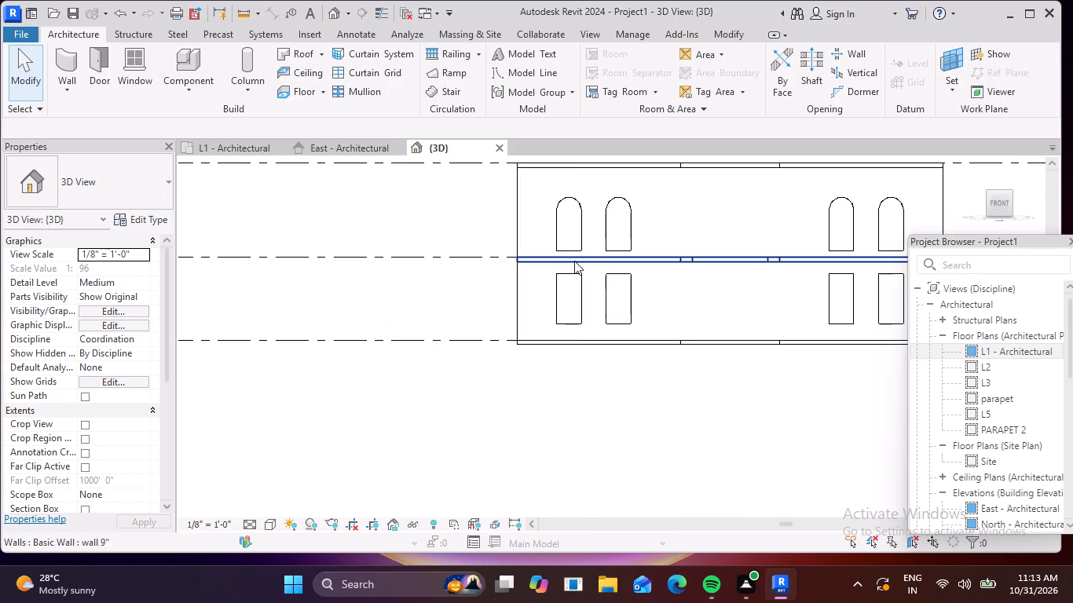
left_click(588, 244)
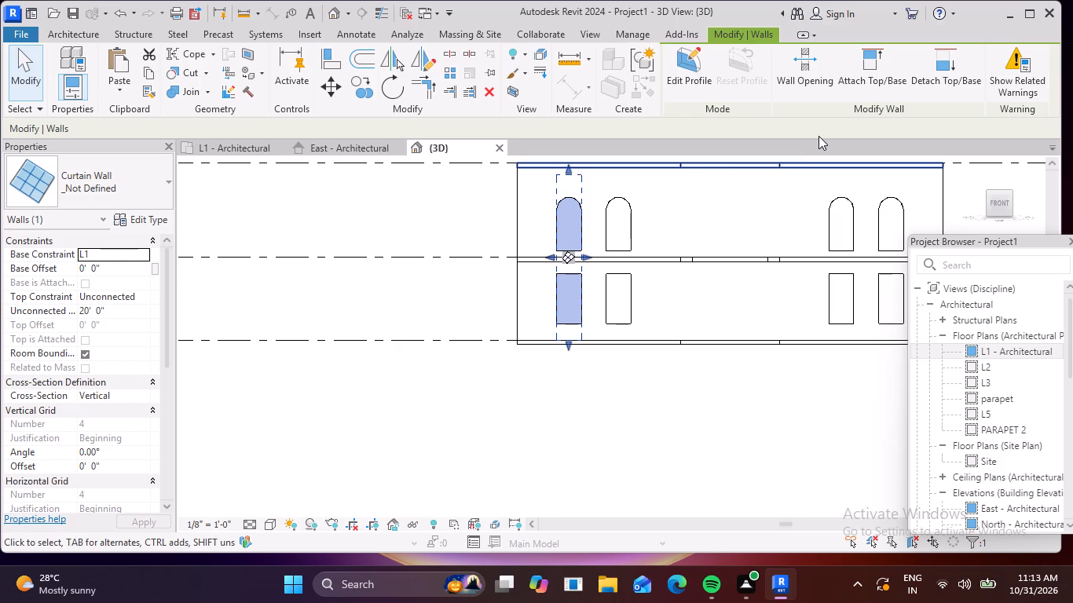
left_click(683, 82)
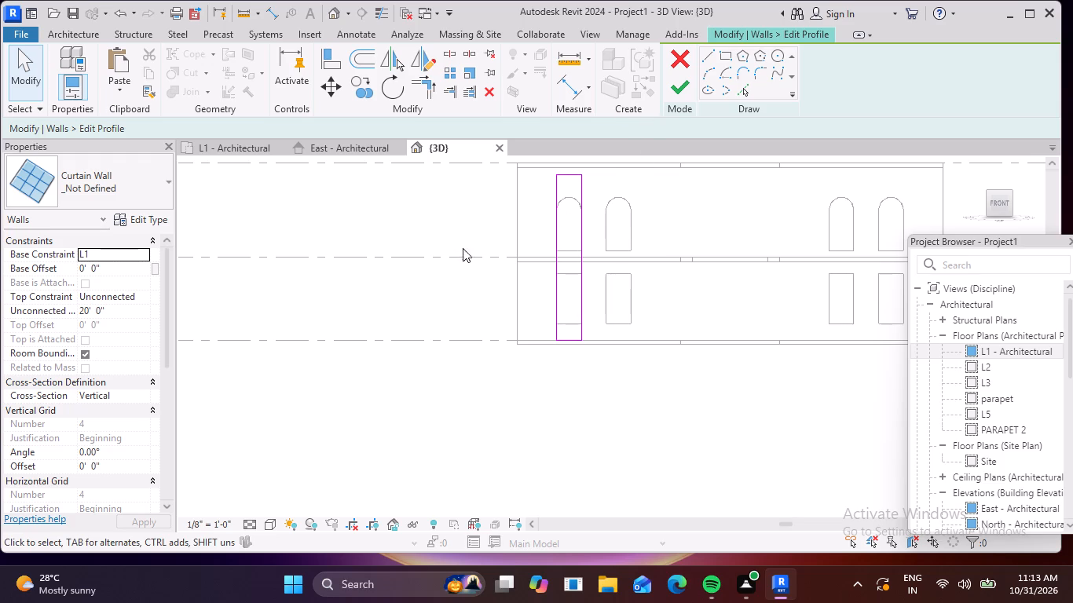
scroll(574, 221, "up", 5)
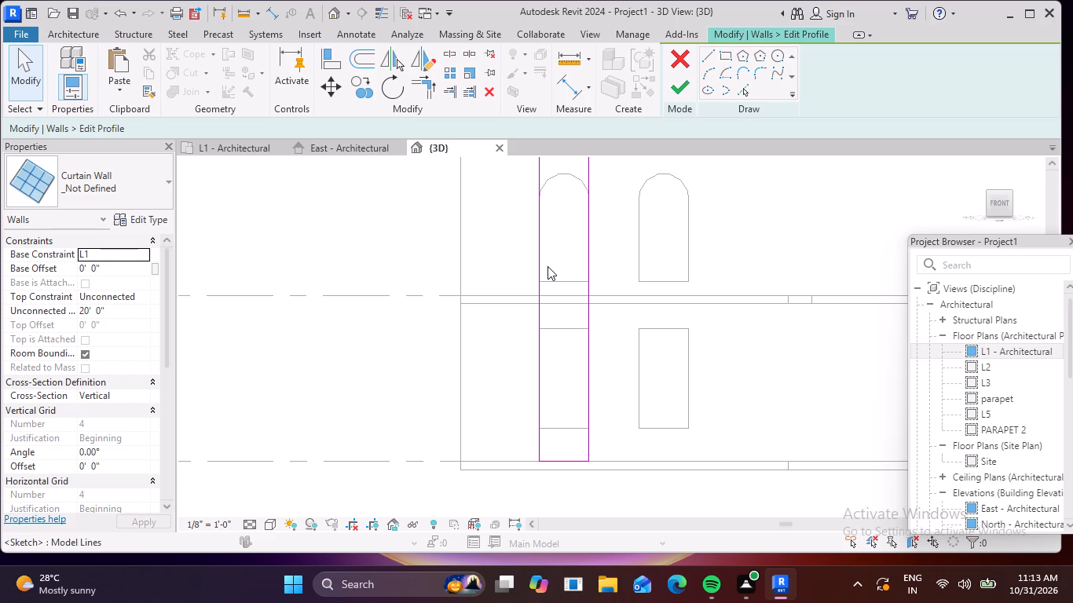
scroll(521, 233, "down", 3)
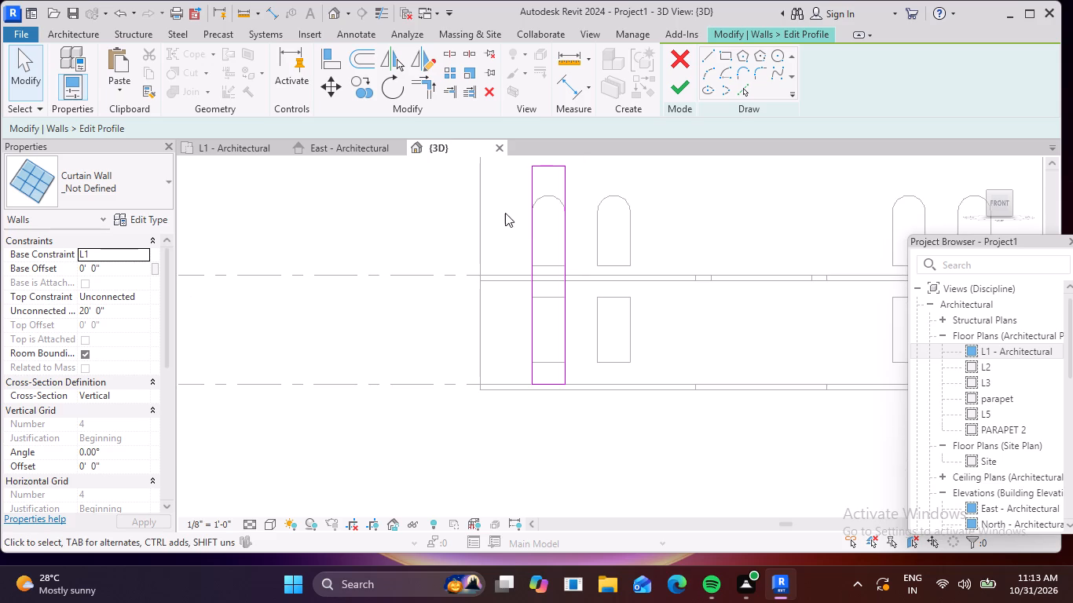
middle_click_drag(504, 201, 499, 272)
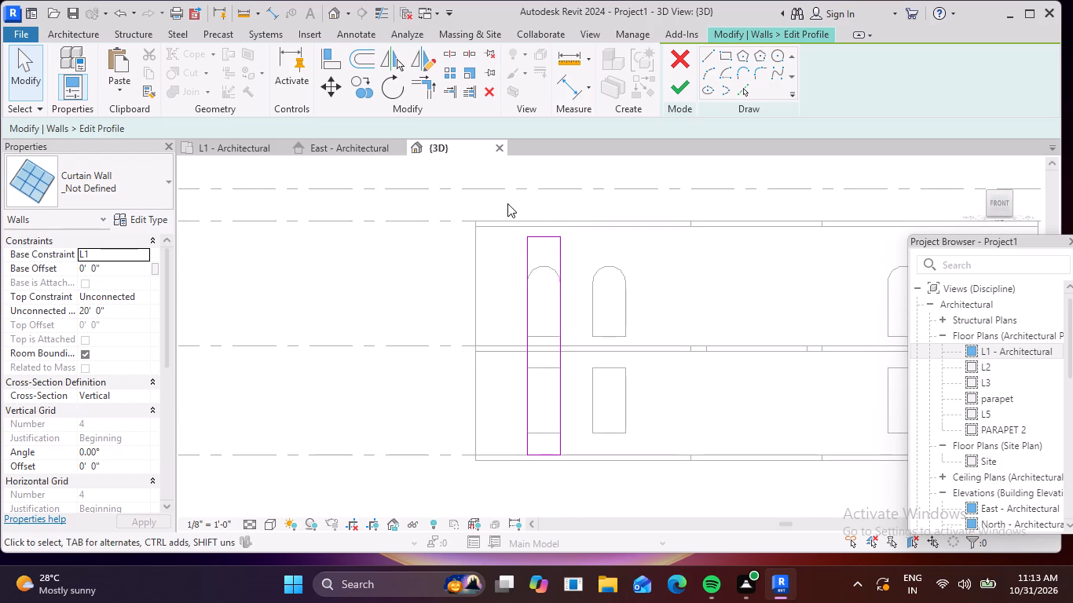
left_click(507, 203)
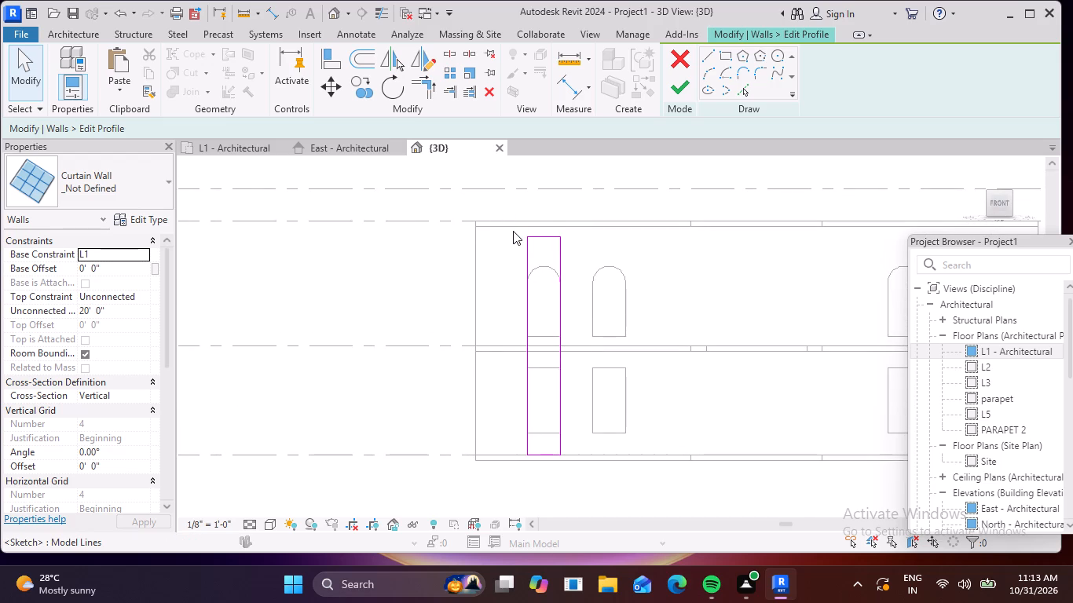
left_click_drag(513, 231, 580, 477)
right_click(564, 392)
left_click(612, 305)
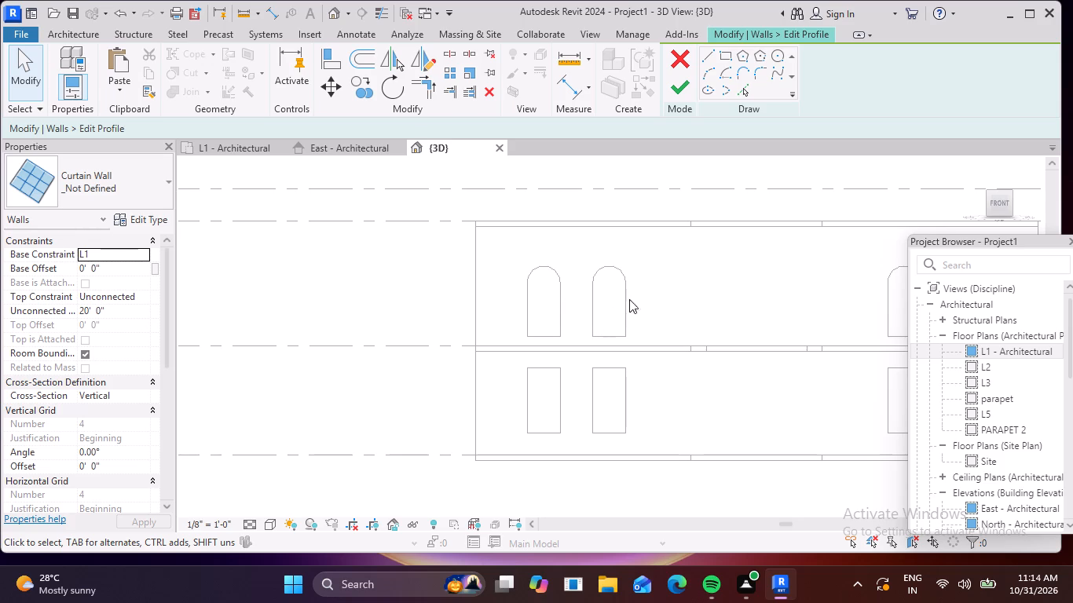
Trace the arch, both sides and the sill of the leftmost upper arched opening as curtain wall profile lines using Pick Lines.
left_click(744, 87)
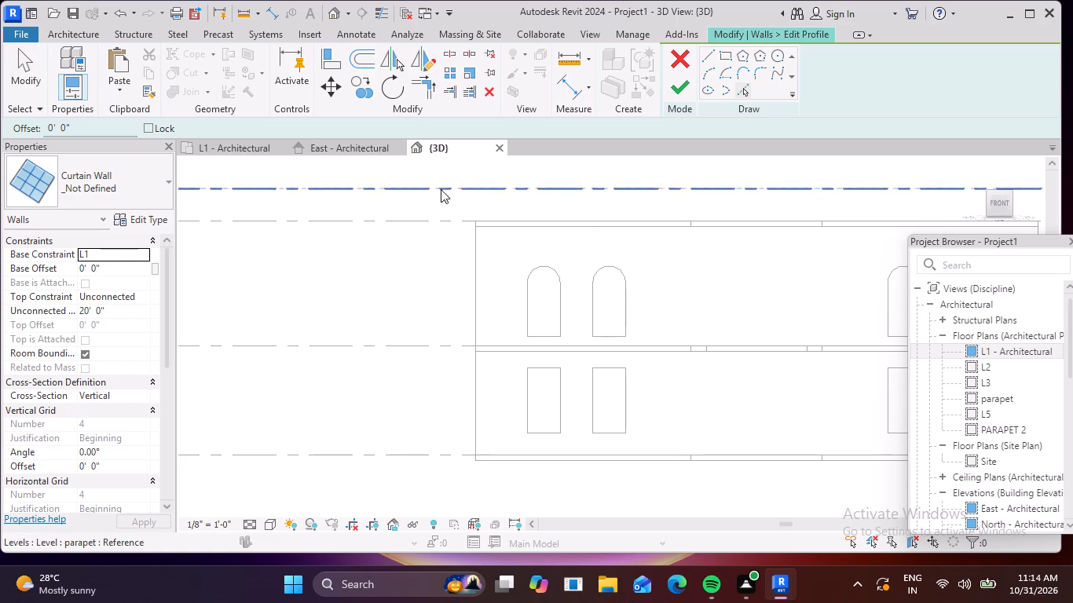
scroll(537, 258, "up", 5)
left_click(557, 276)
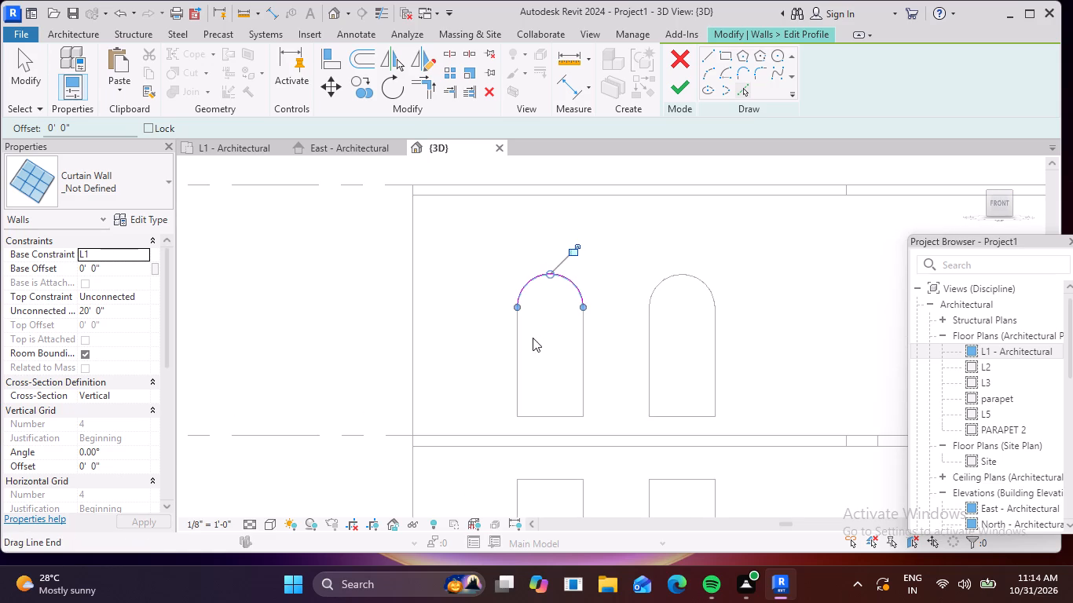
left_click(516, 358)
left_click(550, 411)
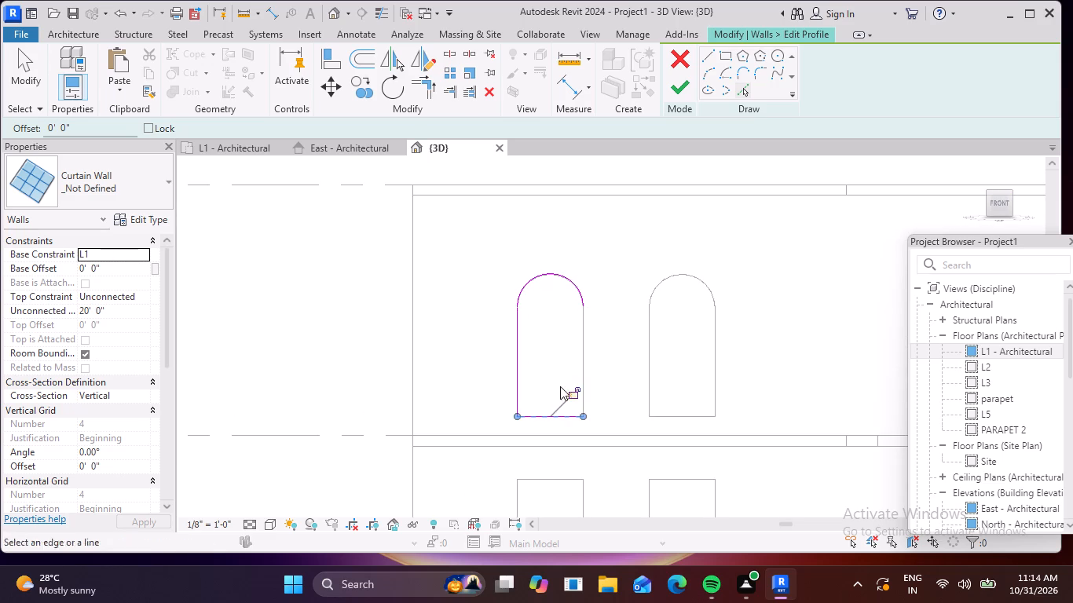
left_click(582, 364)
Trace the four edges of the rectangular opening directly below it as a second closed loop in the curtain wall profile.
scroll(582, 364, "down", 5)
middle_click_drag(564, 407, 548, 307)
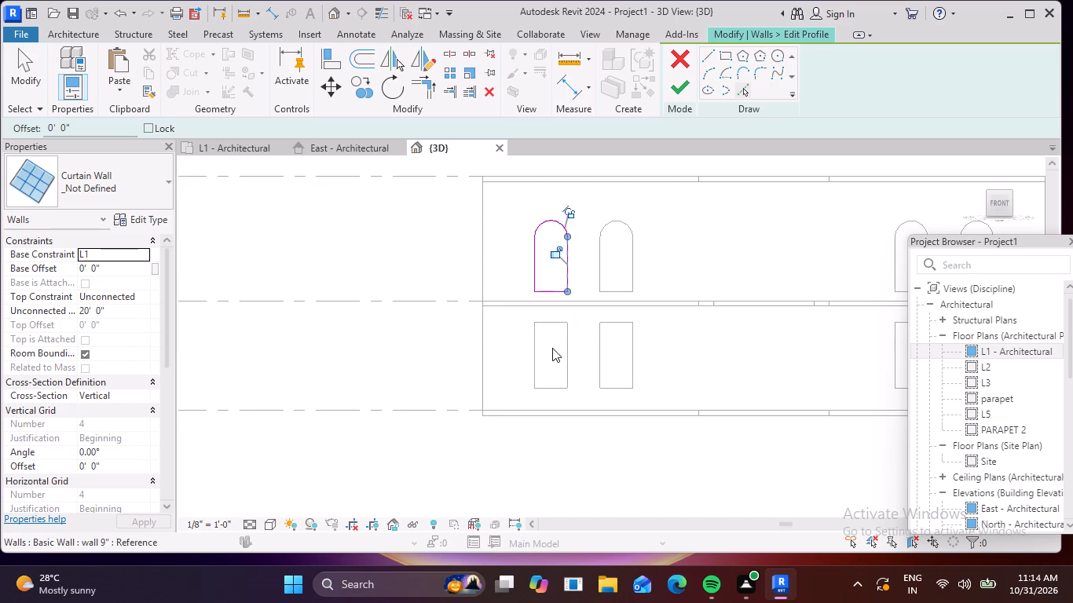
scroll(555, 347, "up", 5)
left_click(550, 297)
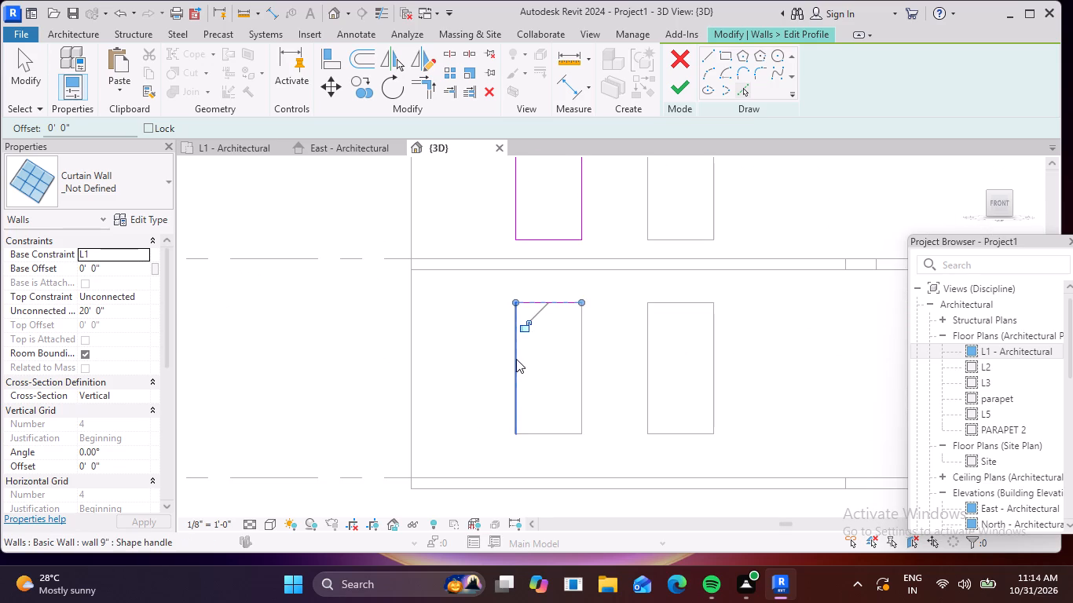
left_click(516, 359)
left_click(556, 435)
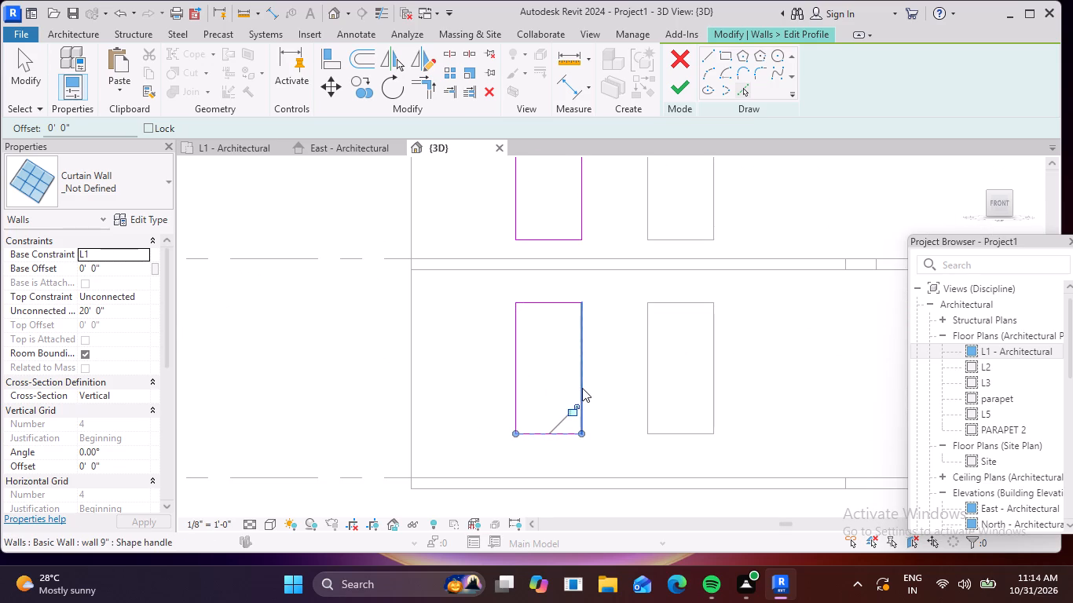
left_click(582, 388)
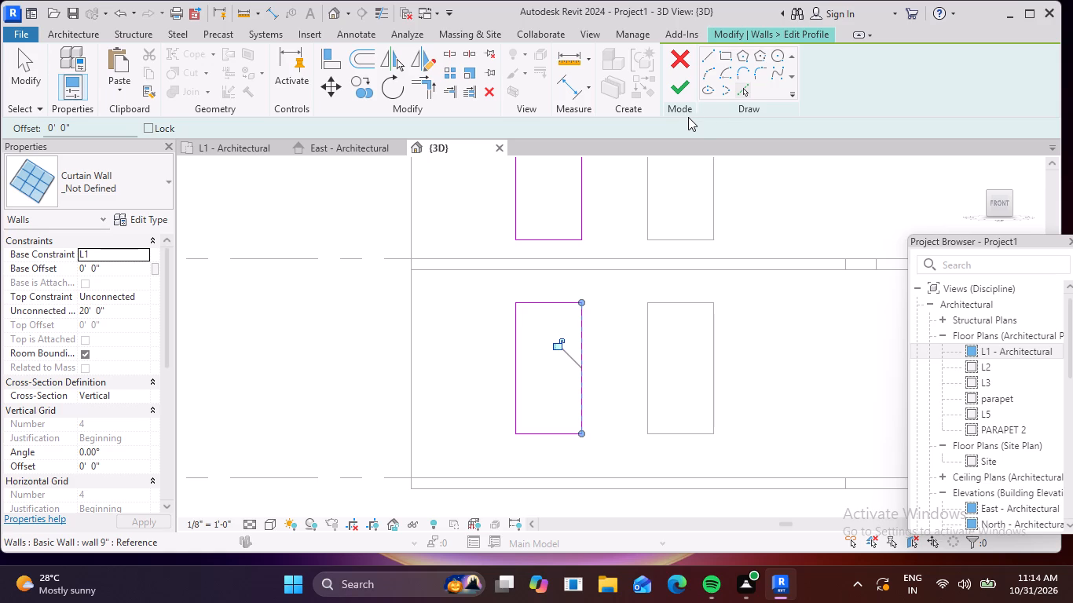
key("Escape")
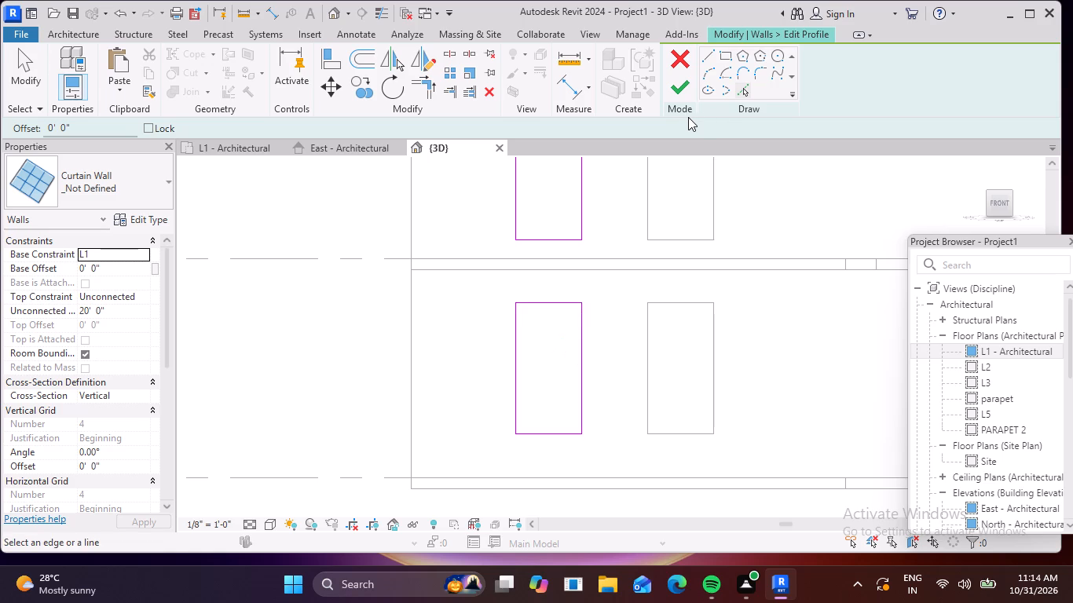
key("Escape")
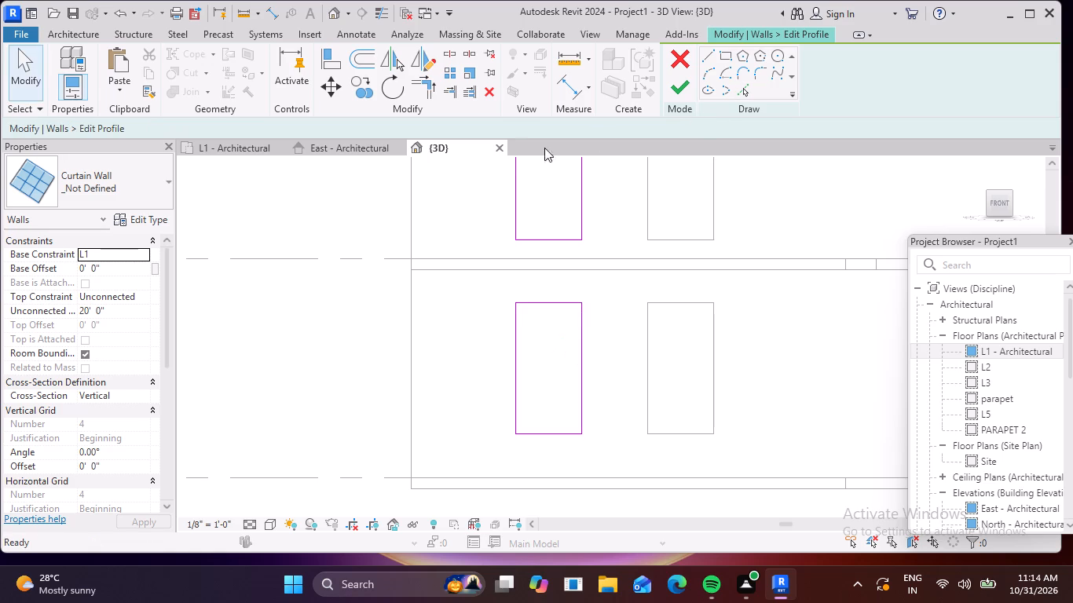
Copy both profile loops 6' 0" sideways onto the second column of openings, with Constrain and Multiple enabled.
scroll(521, 148, "down", 5)
middle_click_drag(488, 254, 463, 371)
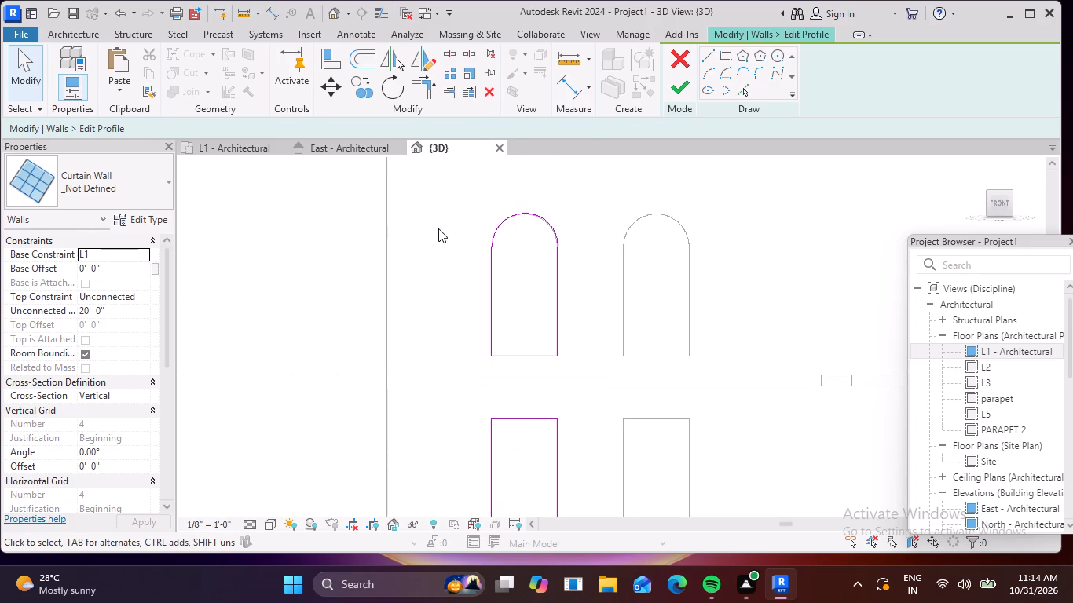
scroll(441, 222, "down", 2)
left_click(453, 188)
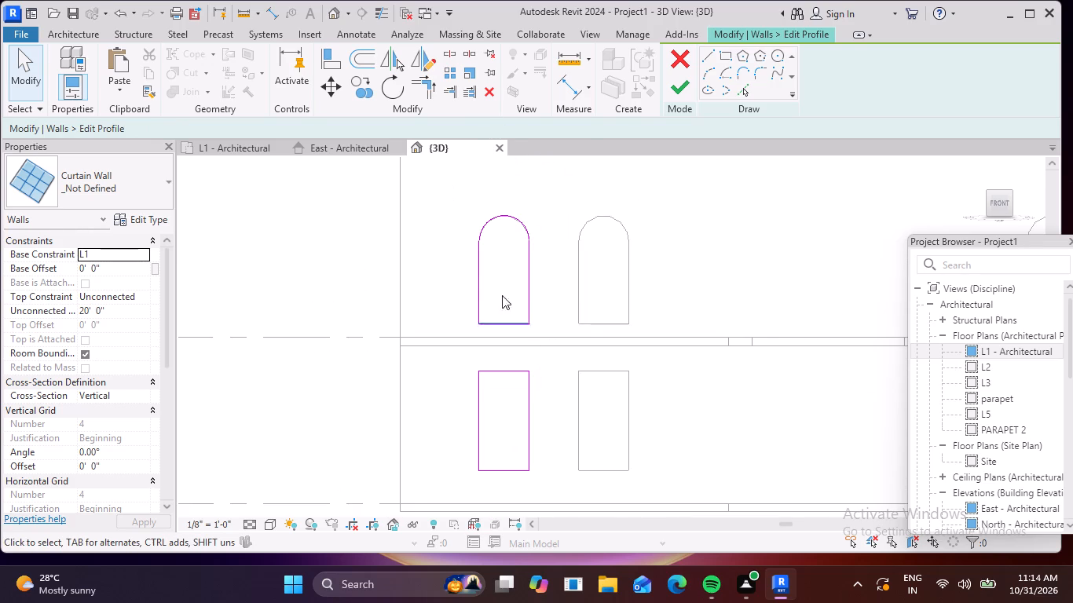
left_click_drag(453, 181, 548, 501)
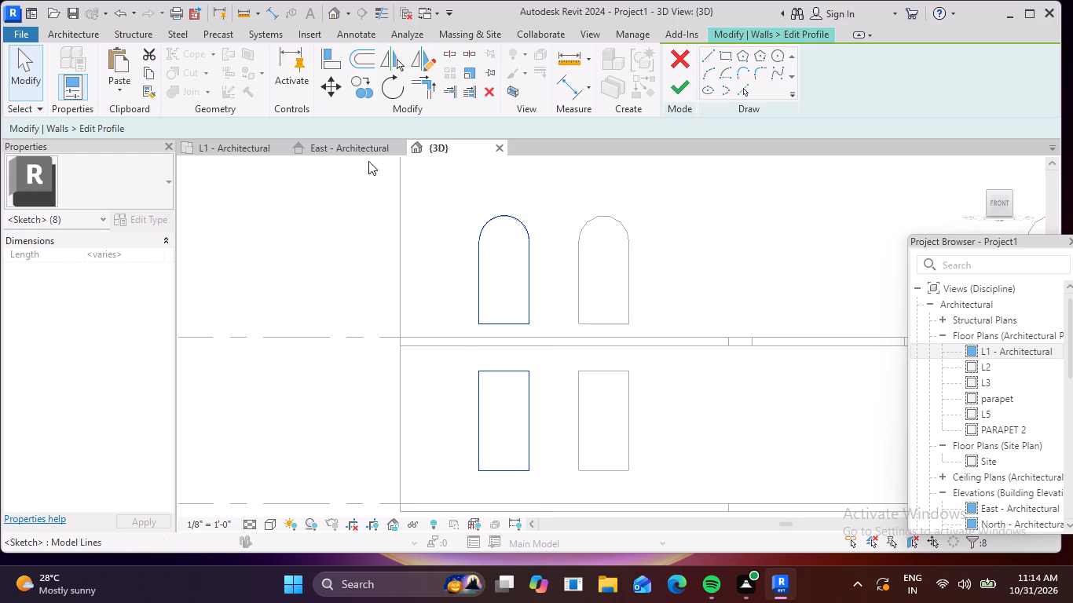
left_click(358, 82)
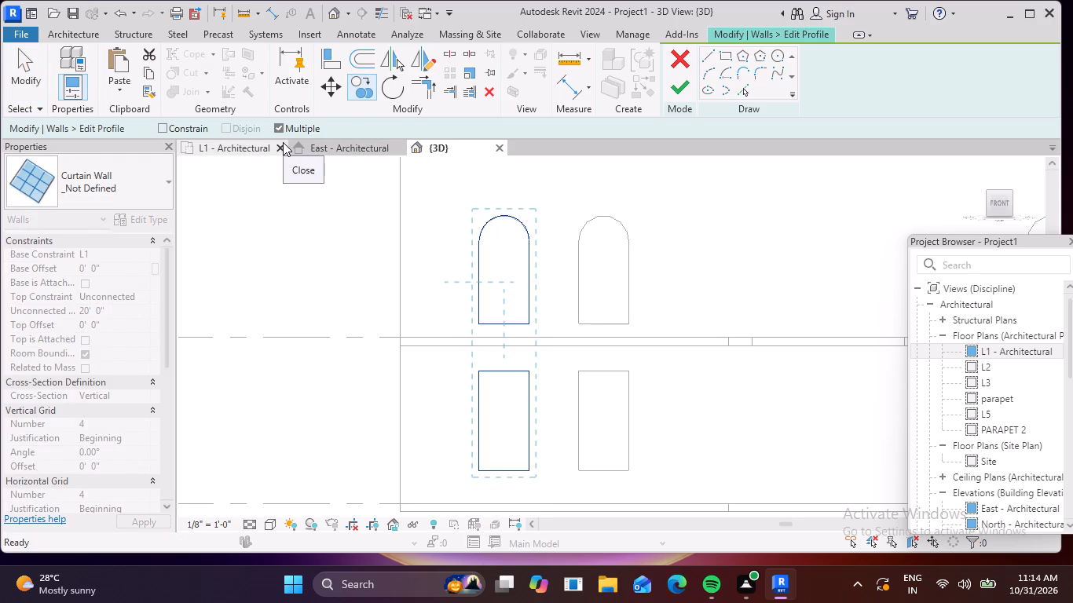
left_click(280, 125)
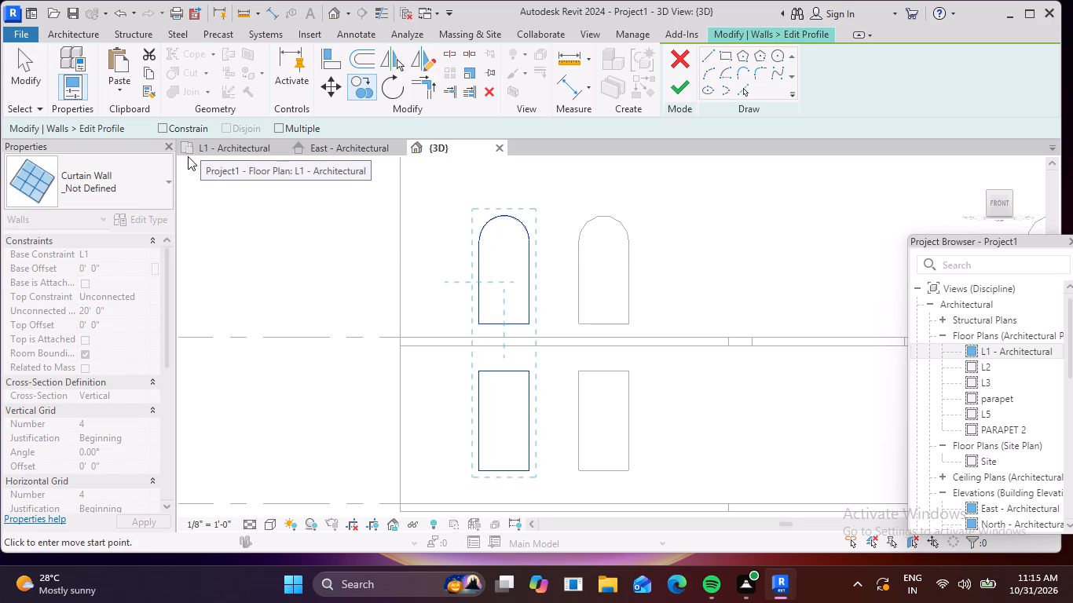
left_click(283, 130)
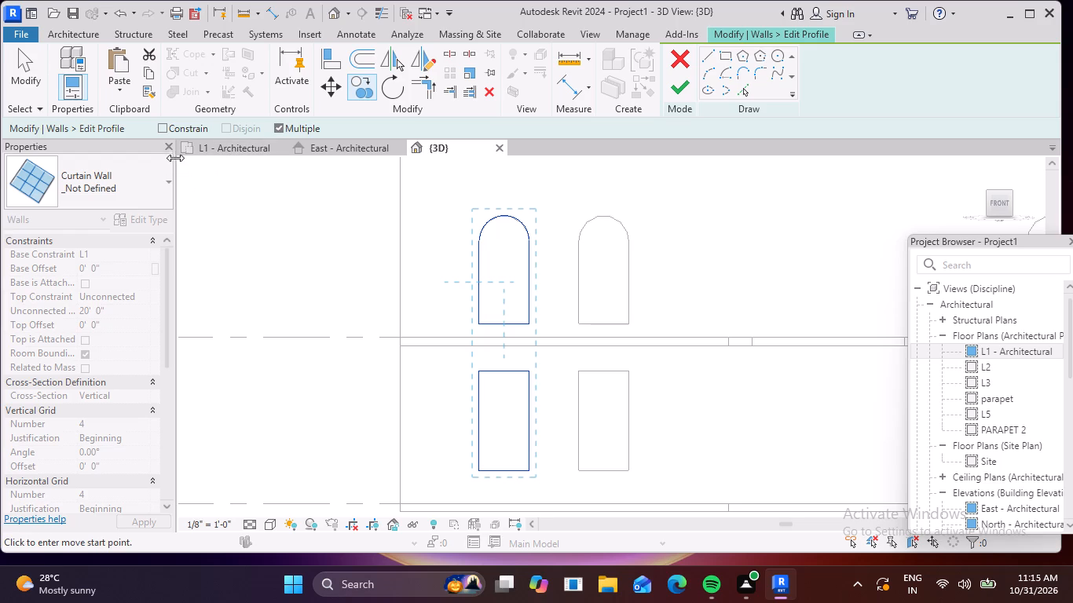
left_click(163, 129)
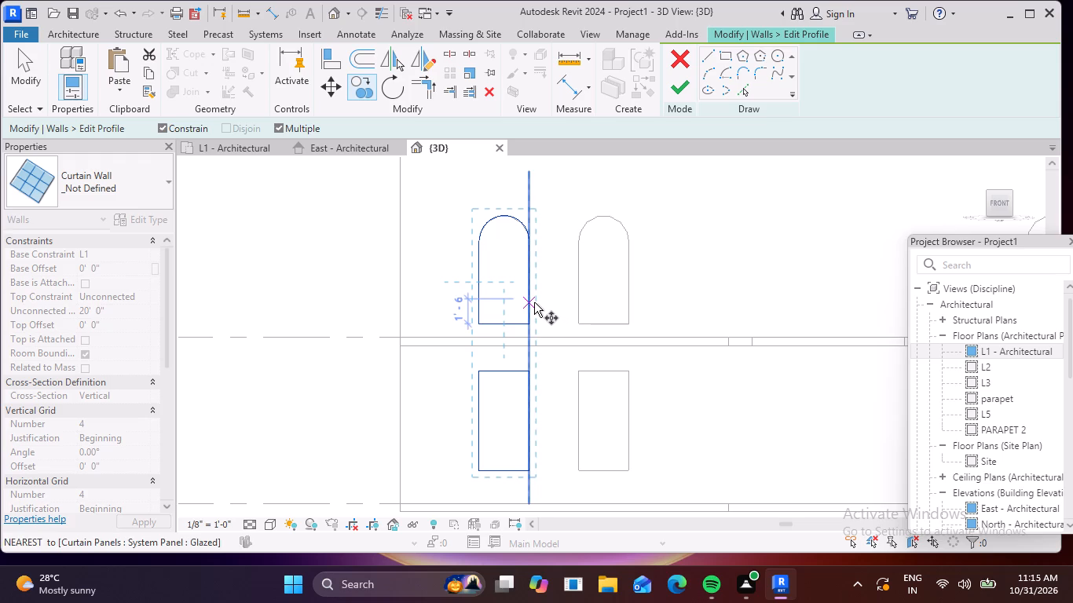
scroll(541, 374, "down", 3)
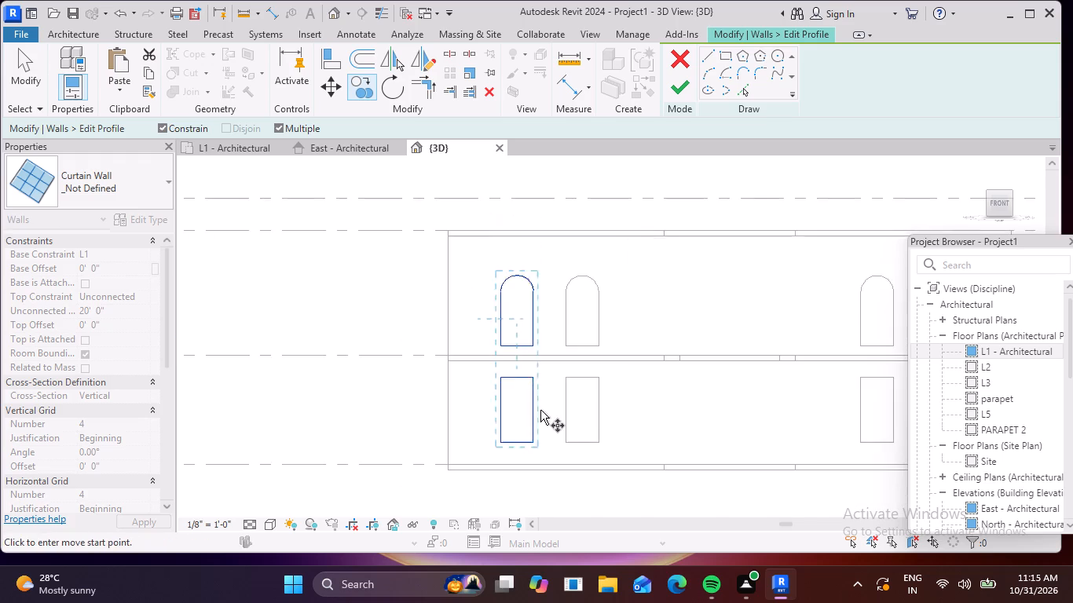
middle_click_drag(528, 418, 462, 327)
scroll(469, 353, "up", 5)
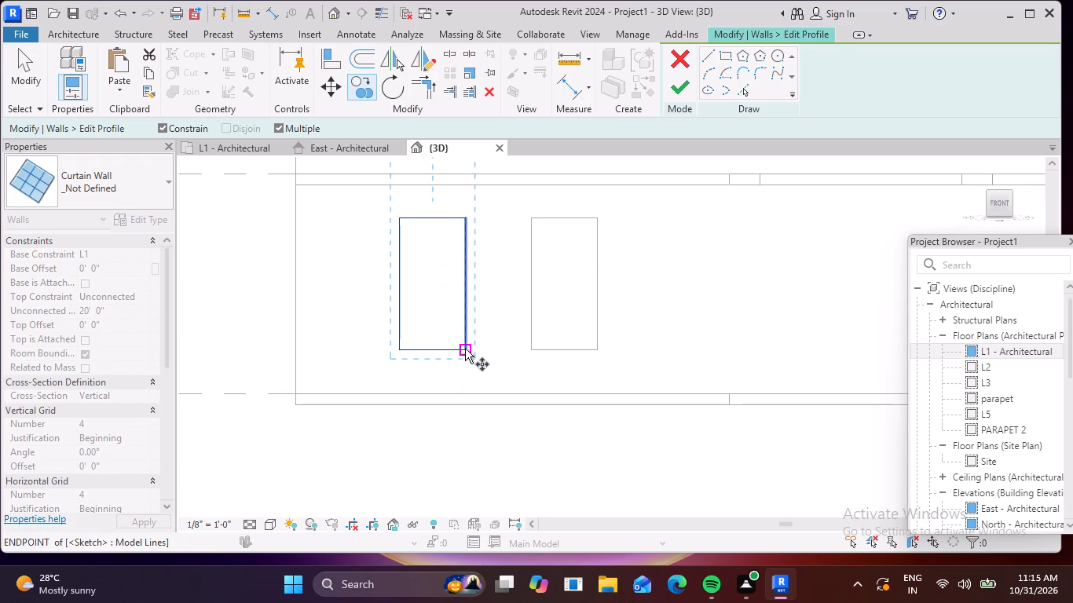
left_click(465, 349)
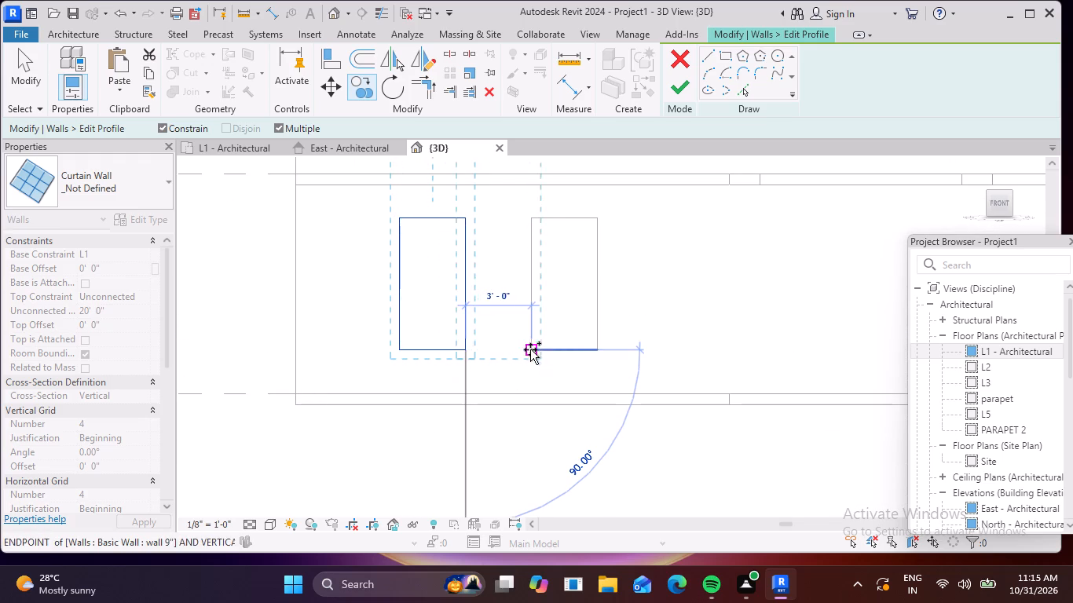
left_click(599, 346)
Place further copies of the loops on the remaining two columns of openings, the first 27' 0" further along, and finish the profile.
scroll(714, 333, "down", 2)
middle_click_drag(684, 346, 498, 366)
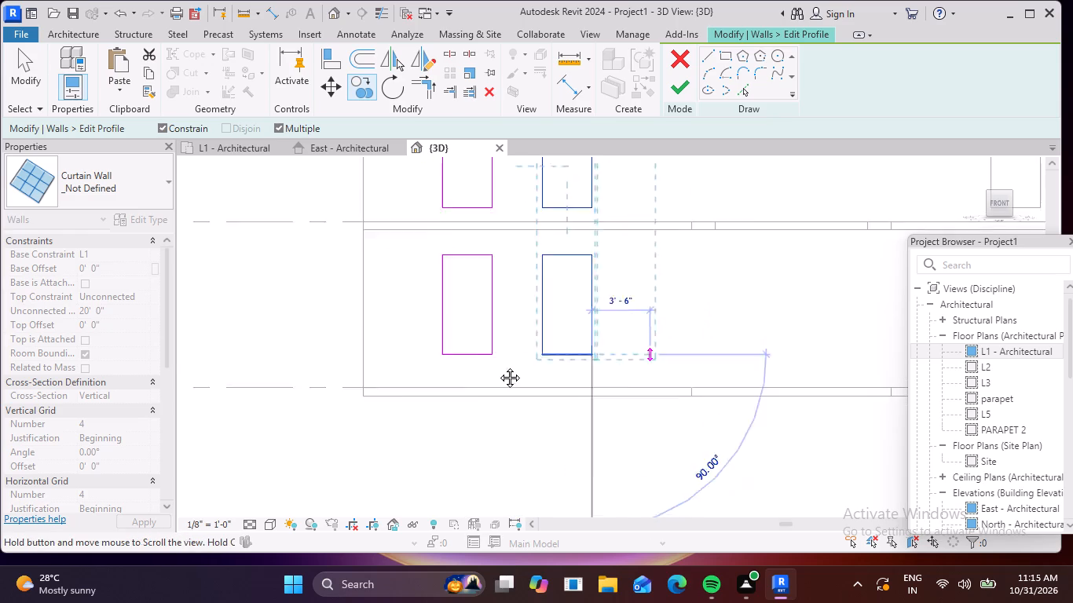
middle_click_drag(498, 366, 328, 352)
scroll(725, 360, "up", 5)
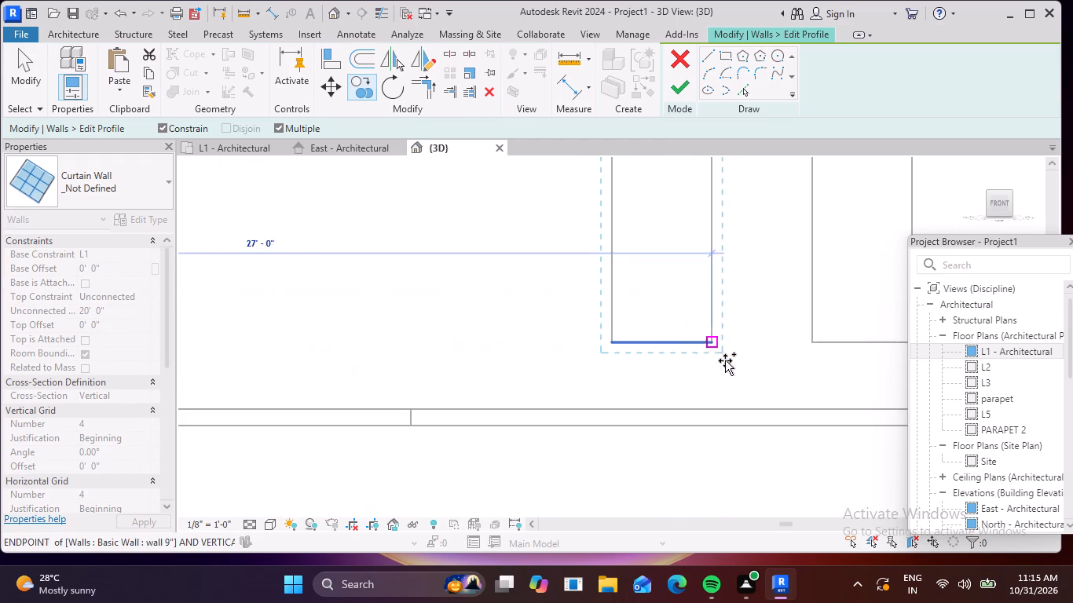
left_click(710, 342)
scroll(710, 342, "down", 4)
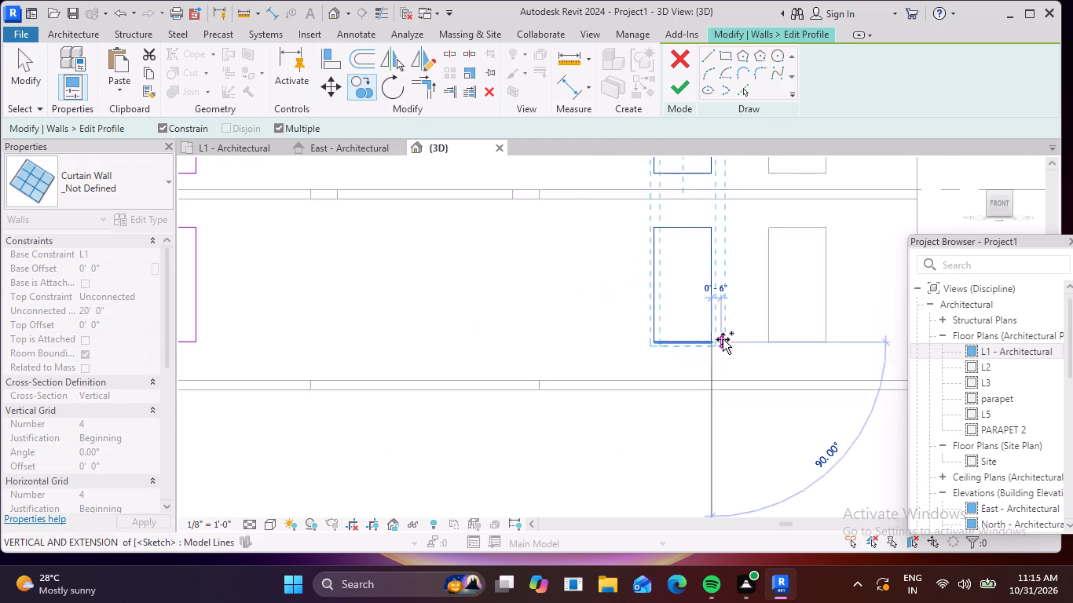
middle_click_drag(723, 339, 554, 369)
left_click(657, 370)
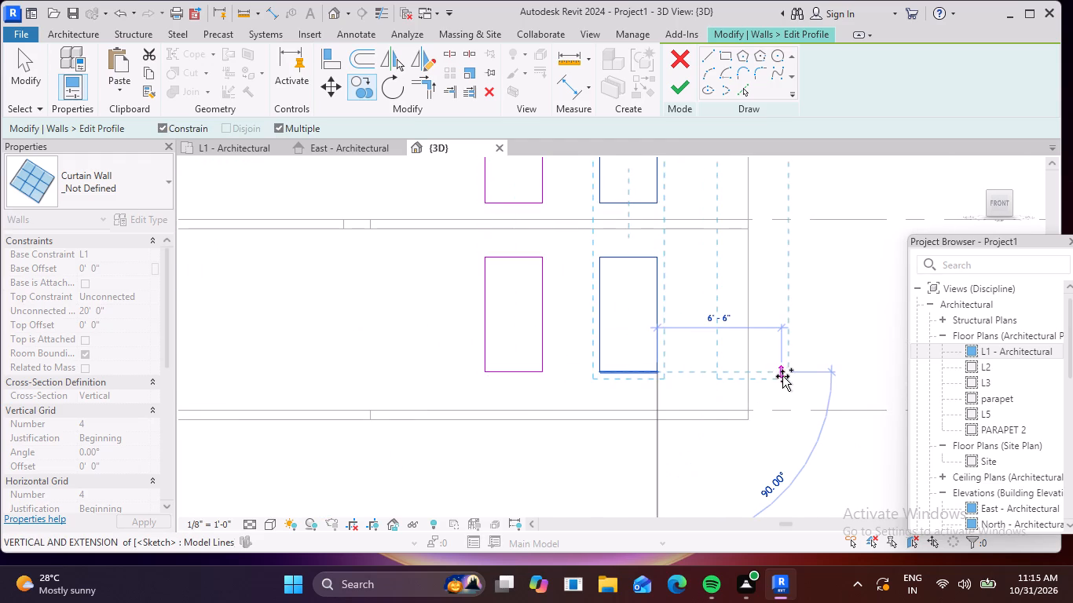
key("Escape")
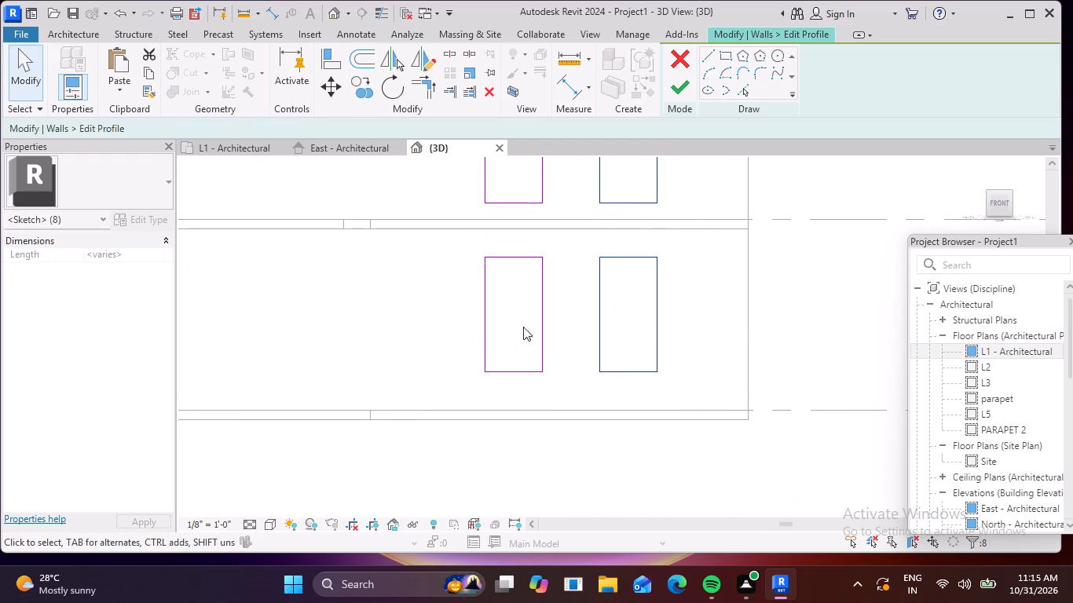
left_click(679, 90)
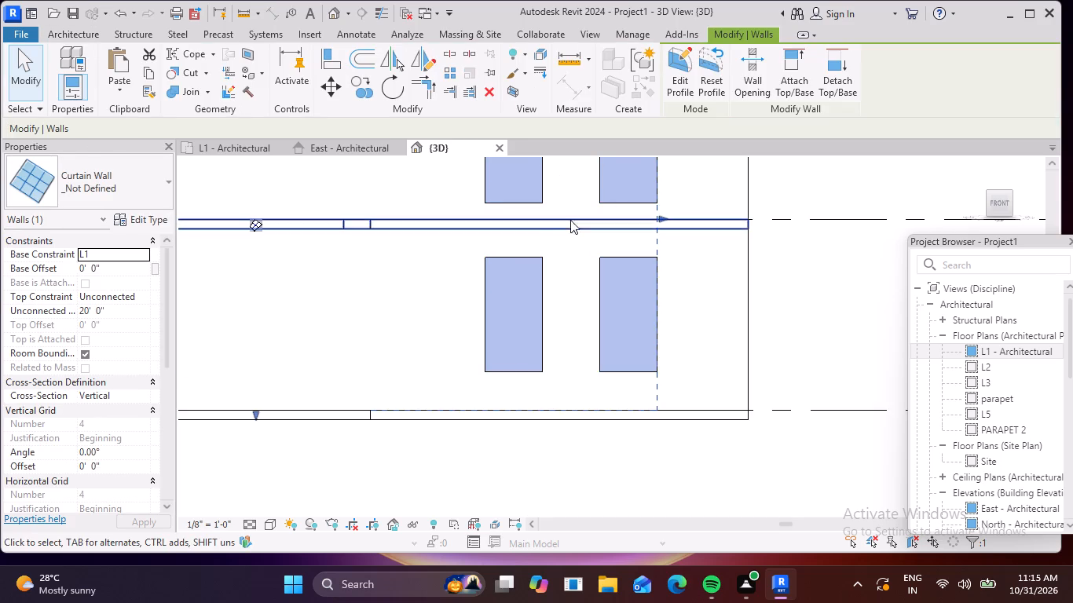
Clear the wall selection and set the 3D view's visual style to Consistent Colors.
left_click(333, 19)
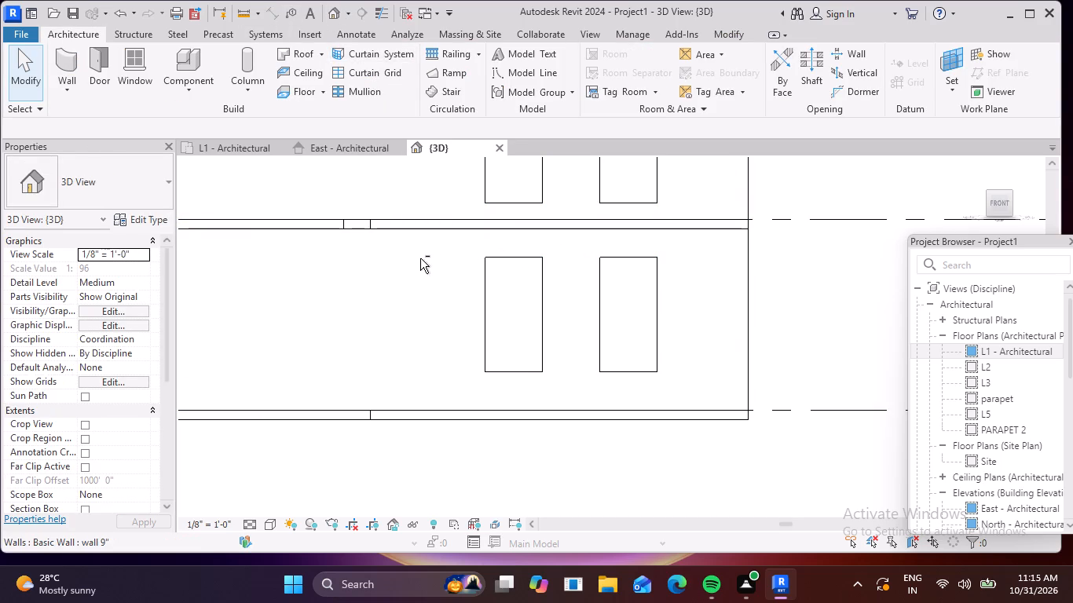
middle_click_drag(418, 258, 542, 345, "shift")
scroll(418, 258, "down", 1, "shift")
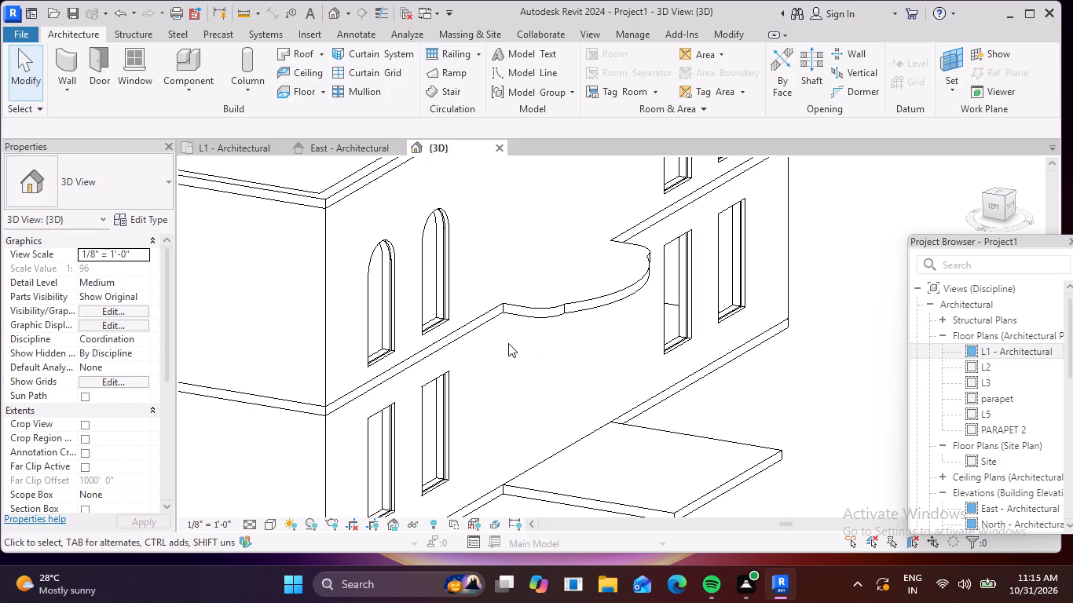
left_click(273, 526)
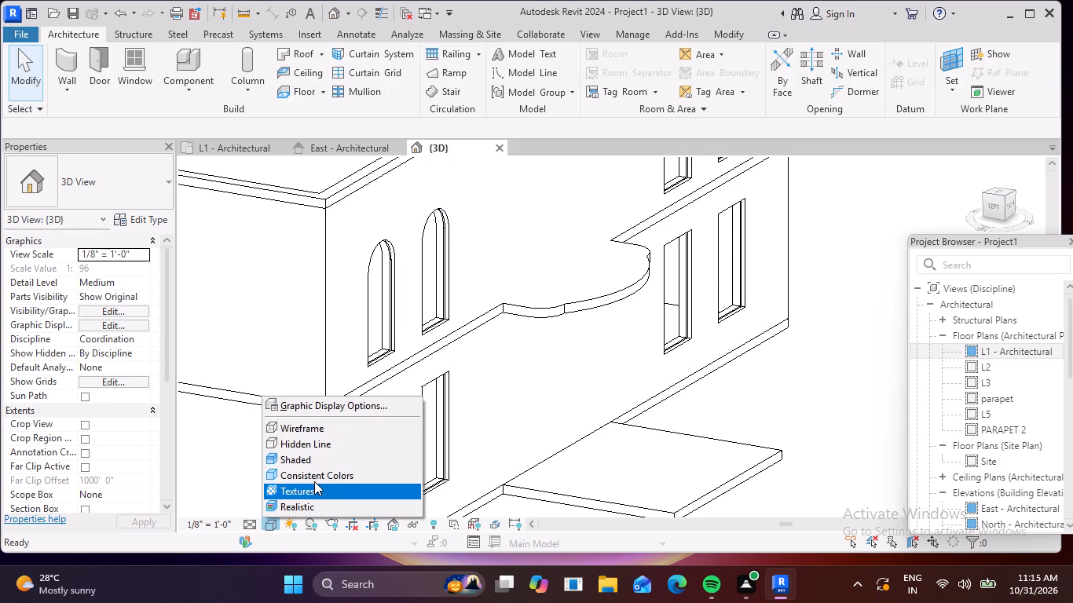
left_click(315, 481)
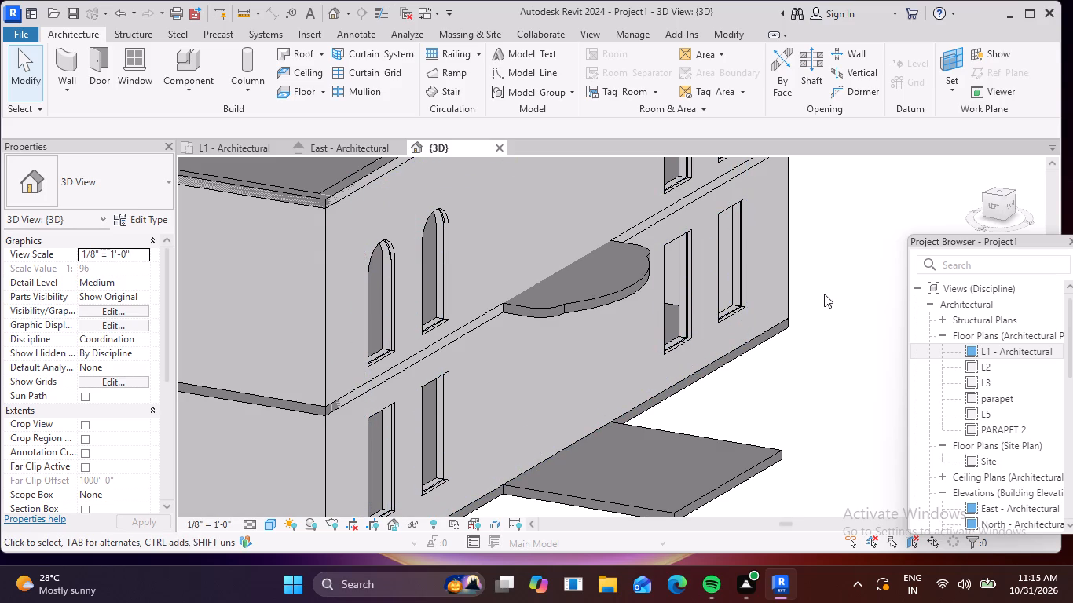
Examine the facade, its window openings and the projecting slabs from several angles, finishing in the Front view.
middle_click_drag(799, 239, 718, 294, "shift")
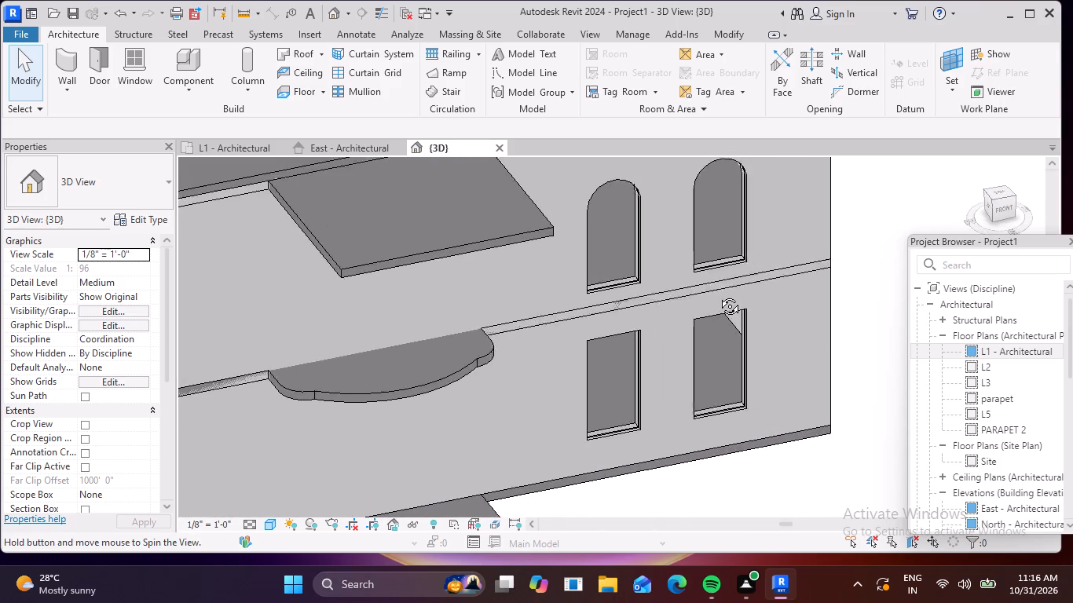
middle_click_drag(718, 294, 721, 292, "shift")
middle_click_drag(694, 464, 755, 342)
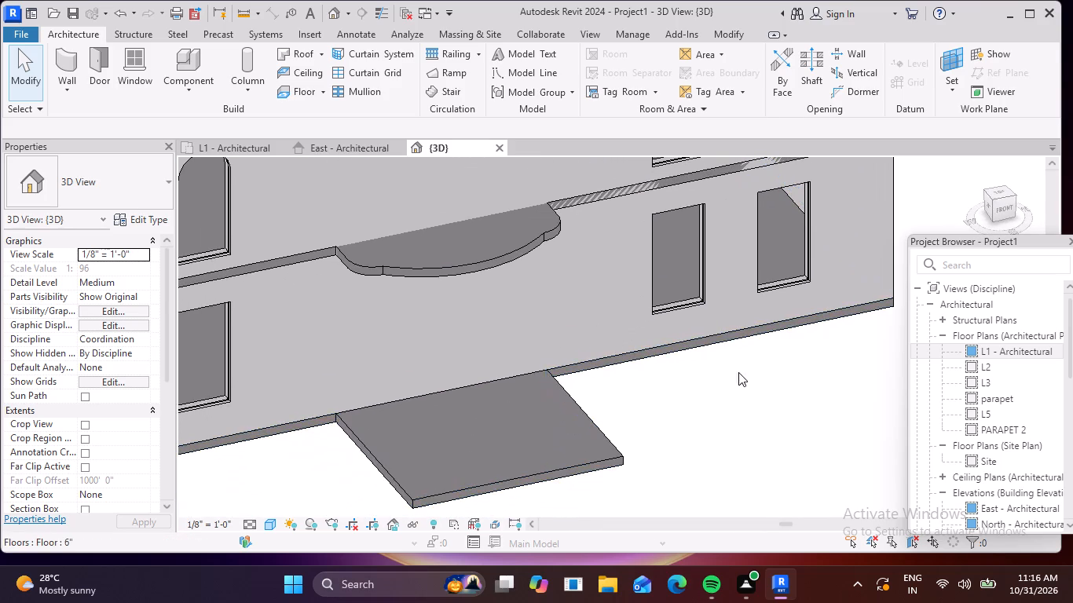
scroll(725, 397, "down", 4)
middle_click_drag(773, 387, 737, 376, "shift")
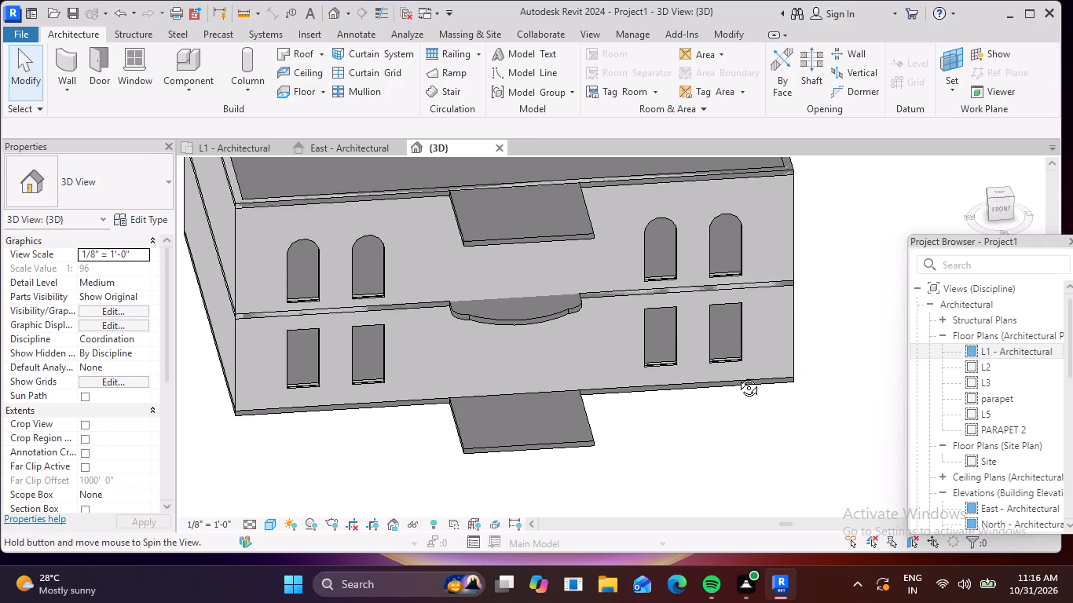
middle_click_drag(737, 376, 727, 217, "shift")
middle_click_drag(727, 217, 709, 244, "shift")
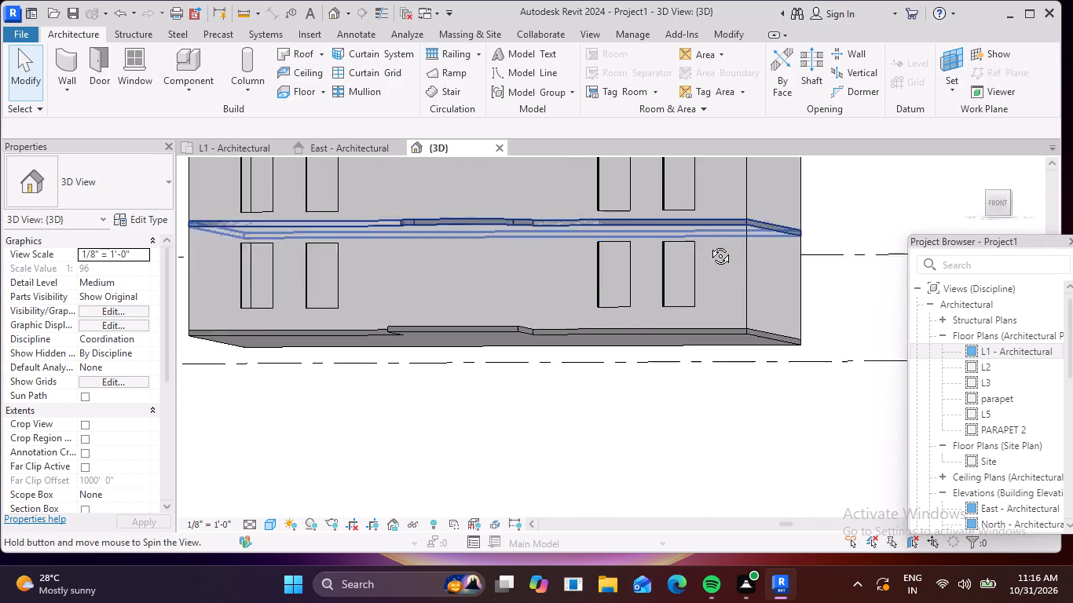
middle_click_drag(709, 244, 673, 360, "shift")
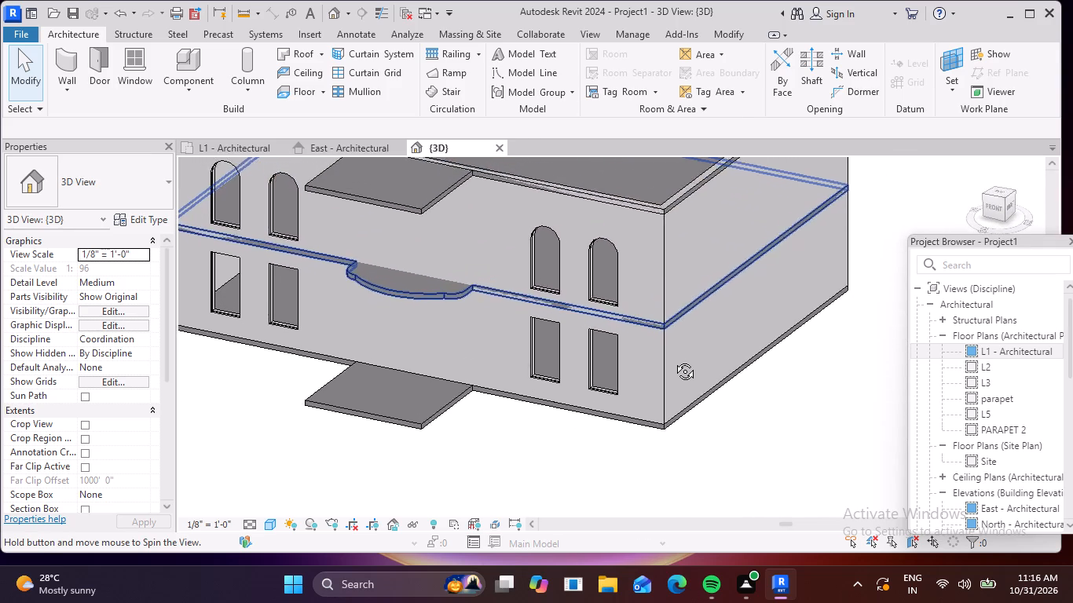
middle_click_drag(673, 360, 702, 366, "shift")
middle_click_drag(772, 349, 847, 292, "shift")
middle_click_drag(743, 415, 789, 463, "shift")
scroll(743, 416, "down", 1, "shift")
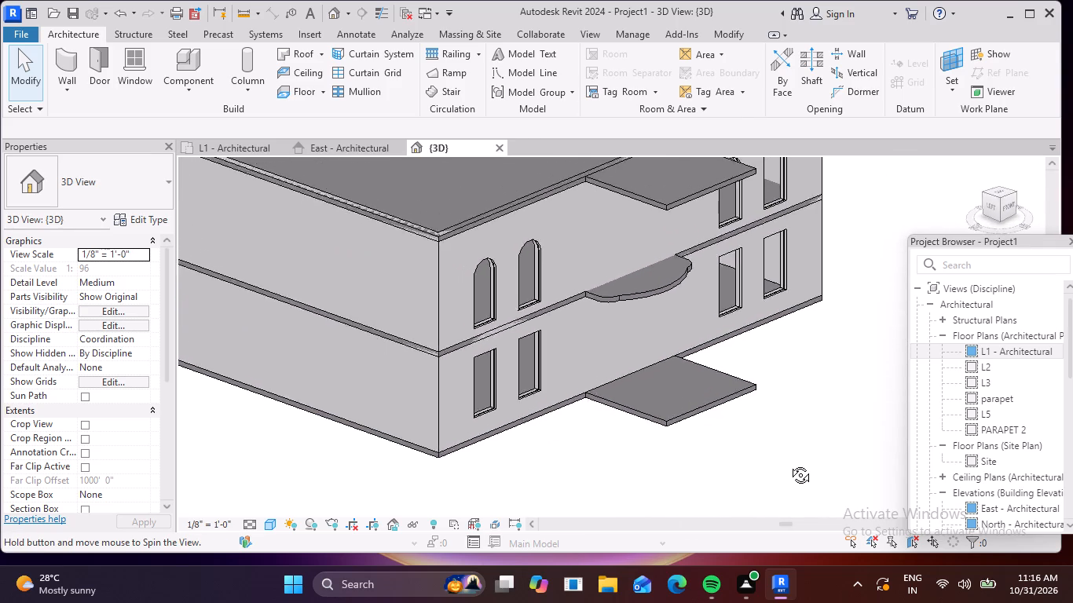
middle_click_drag(789, 463, 789, 466, "shift")
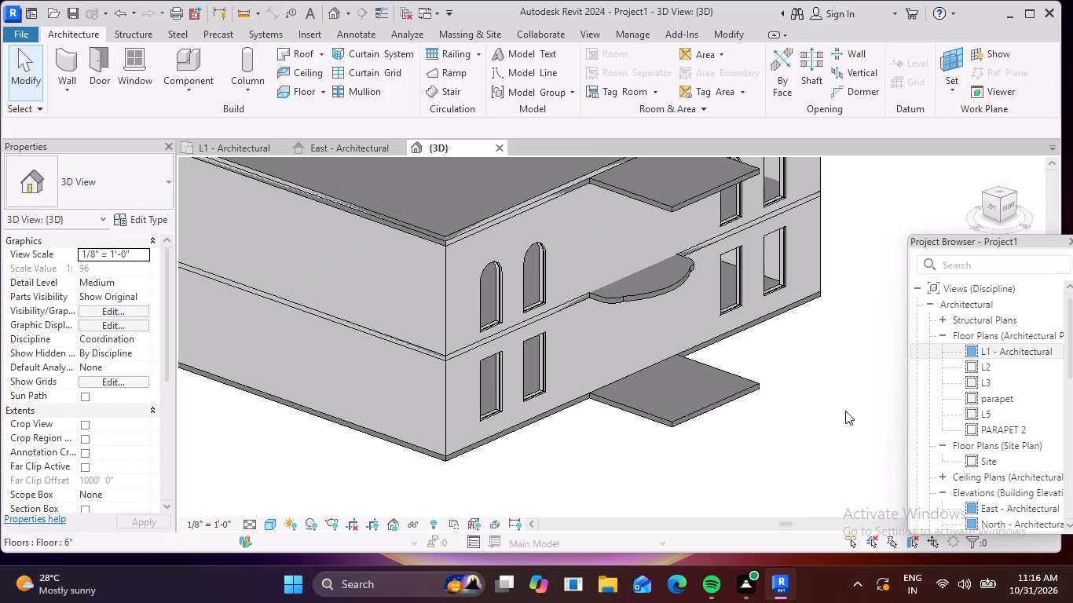
left_click(1007, 206)
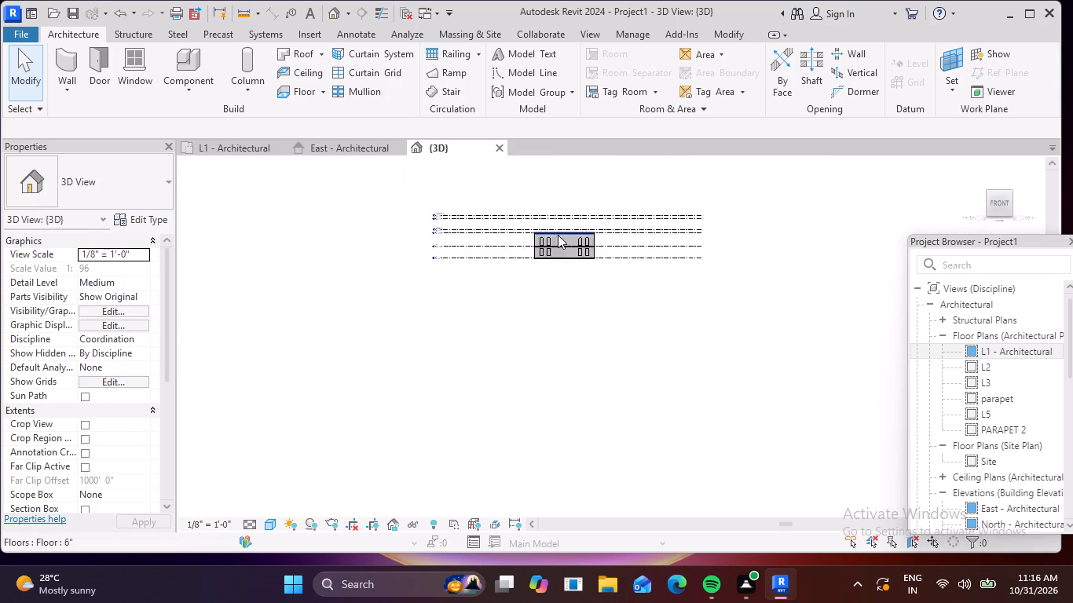
scroll(558, 235, "up", 6)
scroll(631, 446, "up", 12)
scroll(613, 411, "down", 2)
middle_click_drag(606, 412, 441, 381)
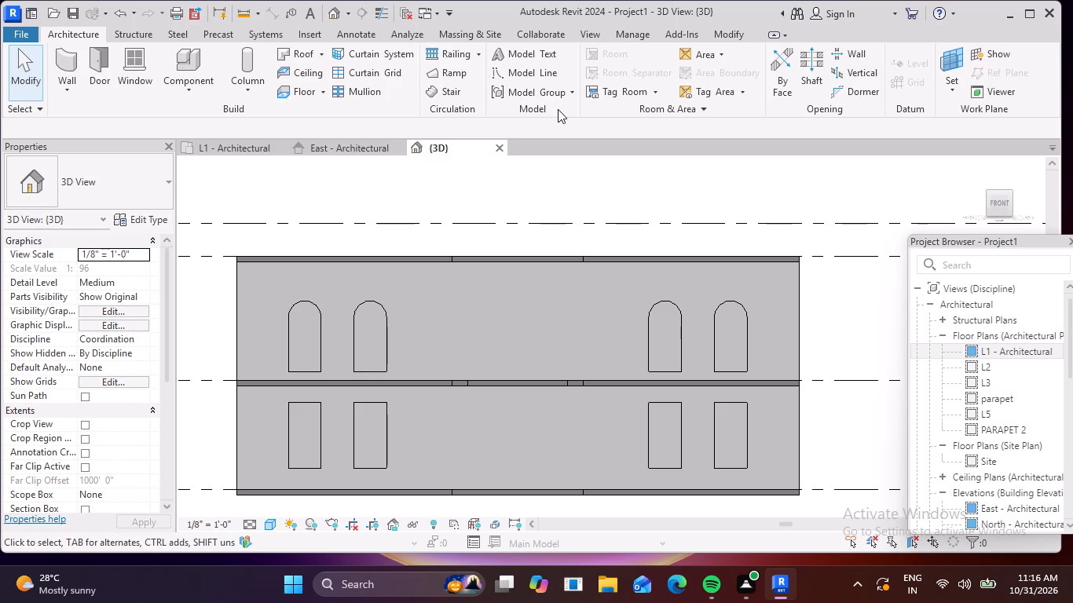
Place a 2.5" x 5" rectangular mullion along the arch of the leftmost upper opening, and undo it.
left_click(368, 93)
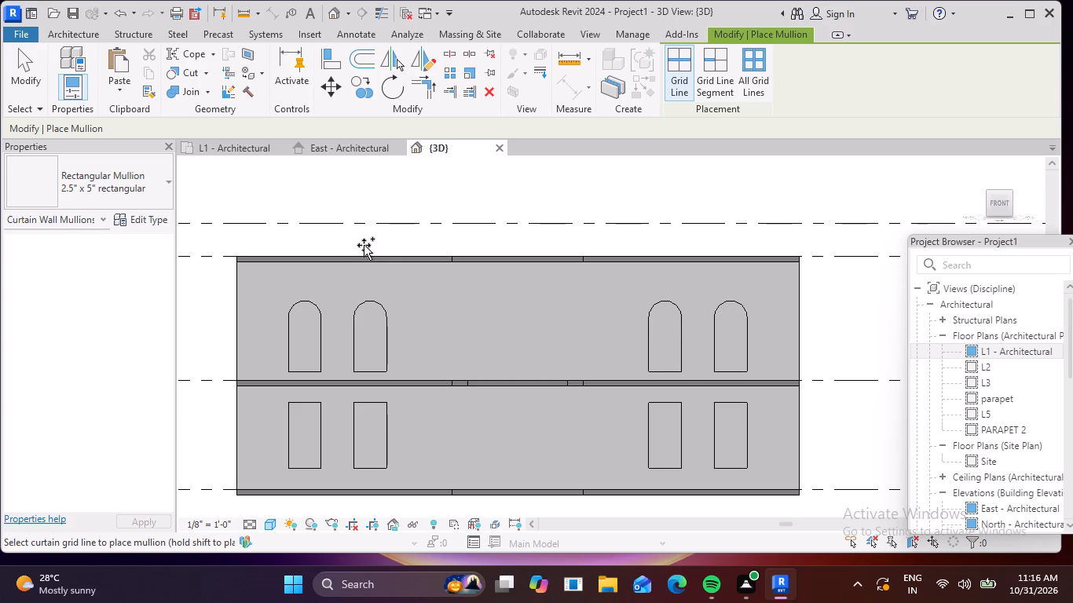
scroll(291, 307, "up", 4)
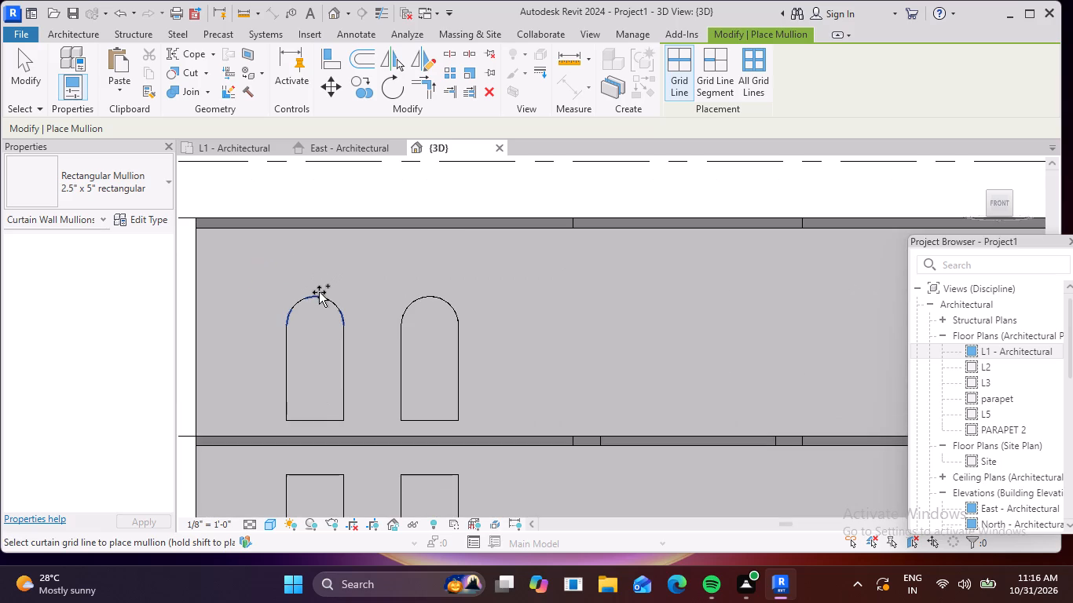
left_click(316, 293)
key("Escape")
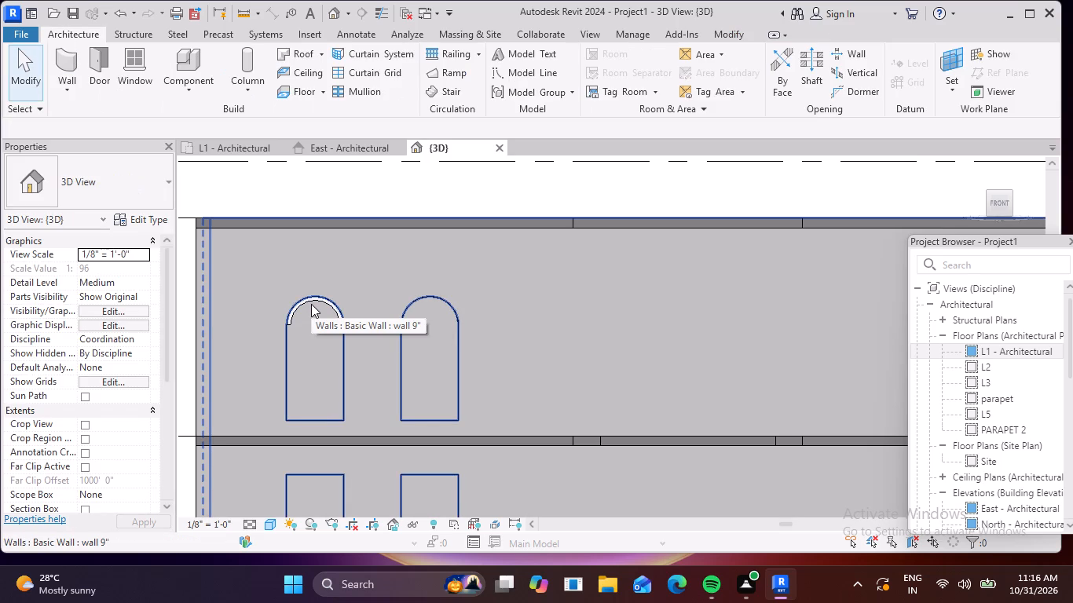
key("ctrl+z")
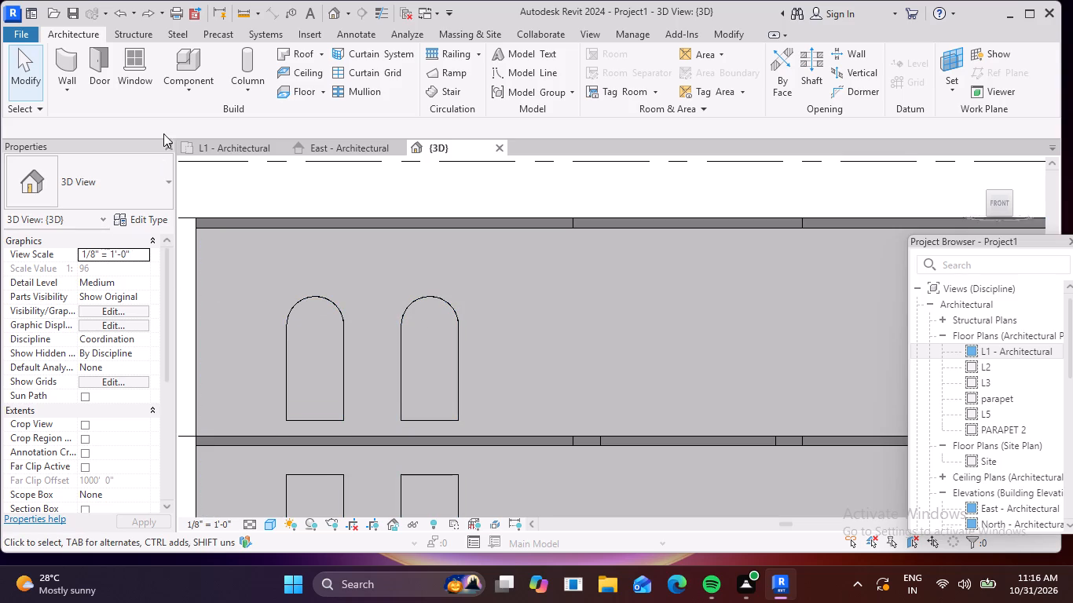
Restart mullion placement and, in the type properties of the 2.5" x 5" rectangular mullion, set Thickness to 2".
left_click(352, 95)
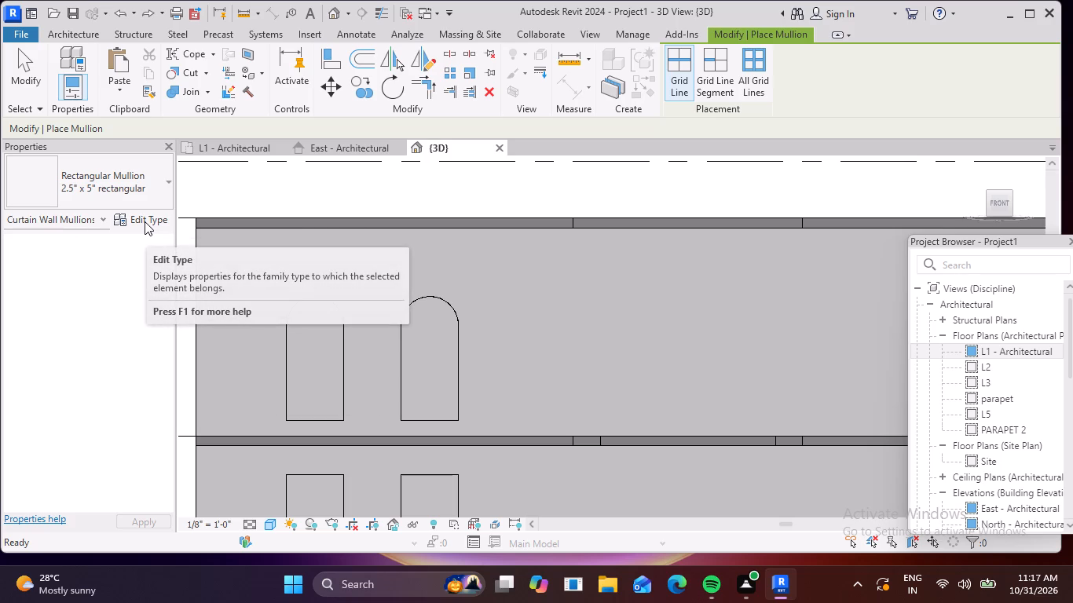
left_click(145, 221)
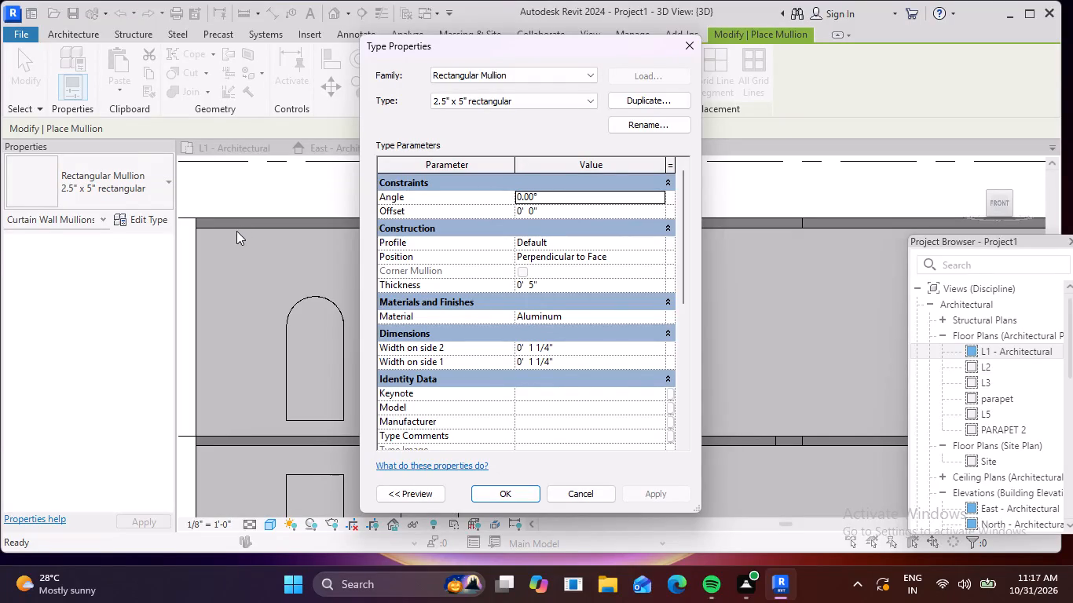
left_click(560, 284)
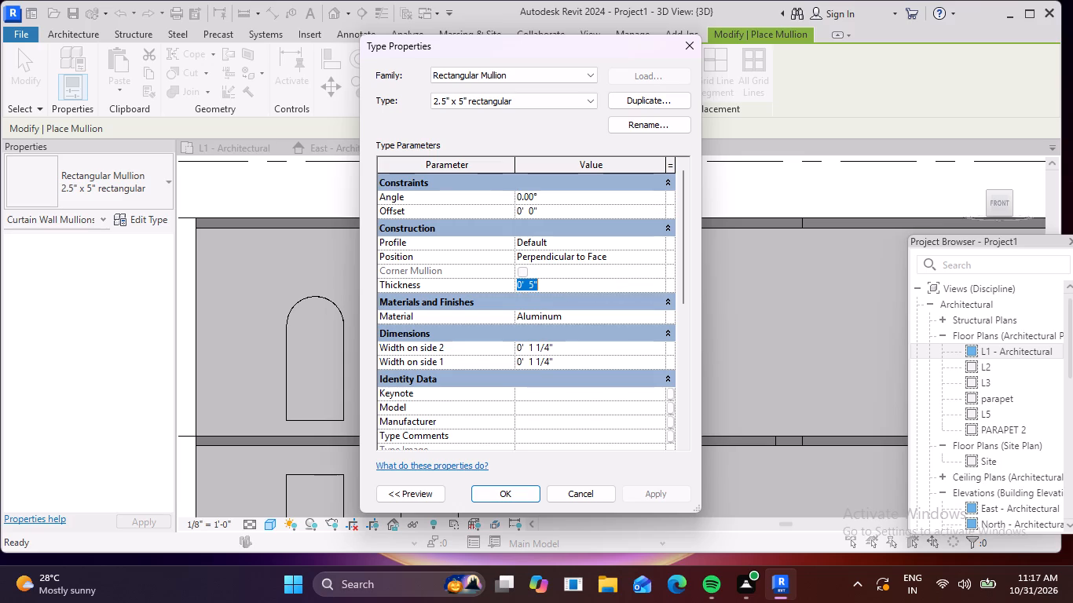
key("BackSpace")
key("2")
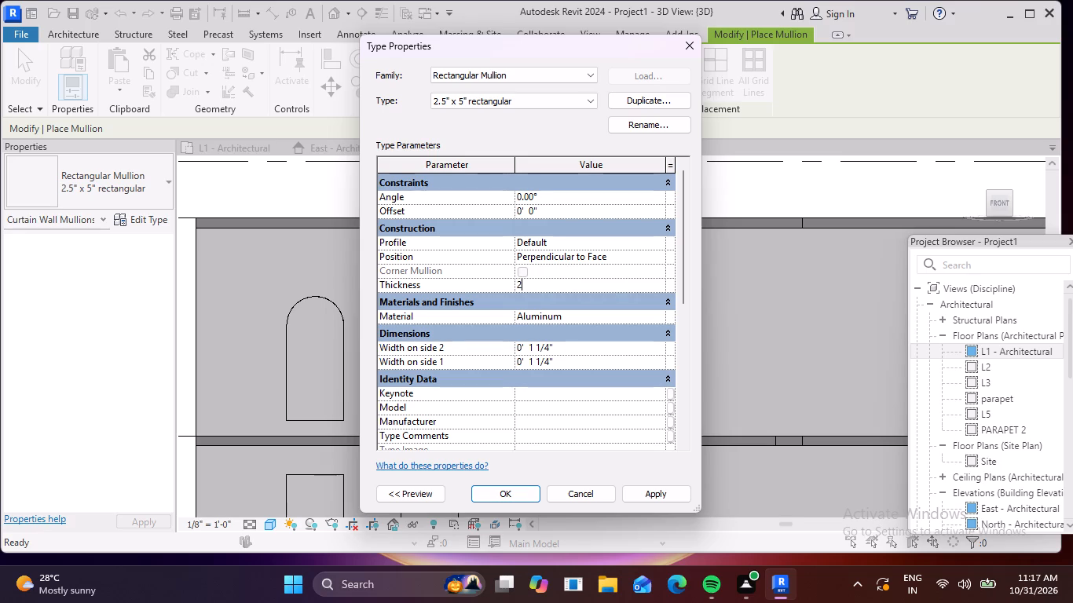
key("shift+quotedbl")
key("Return")
Set the mullion type's Width on side 2 and Width on side 1 to 1" each.
scroll(542, 354, "up", 3)
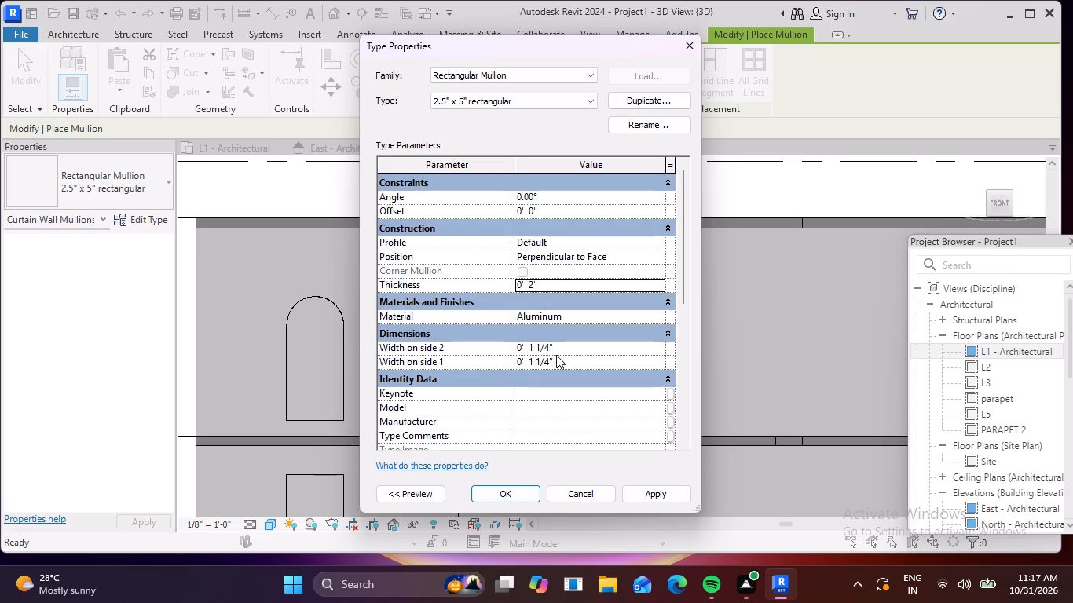
left_click(563, 348)
key("BackSpace")
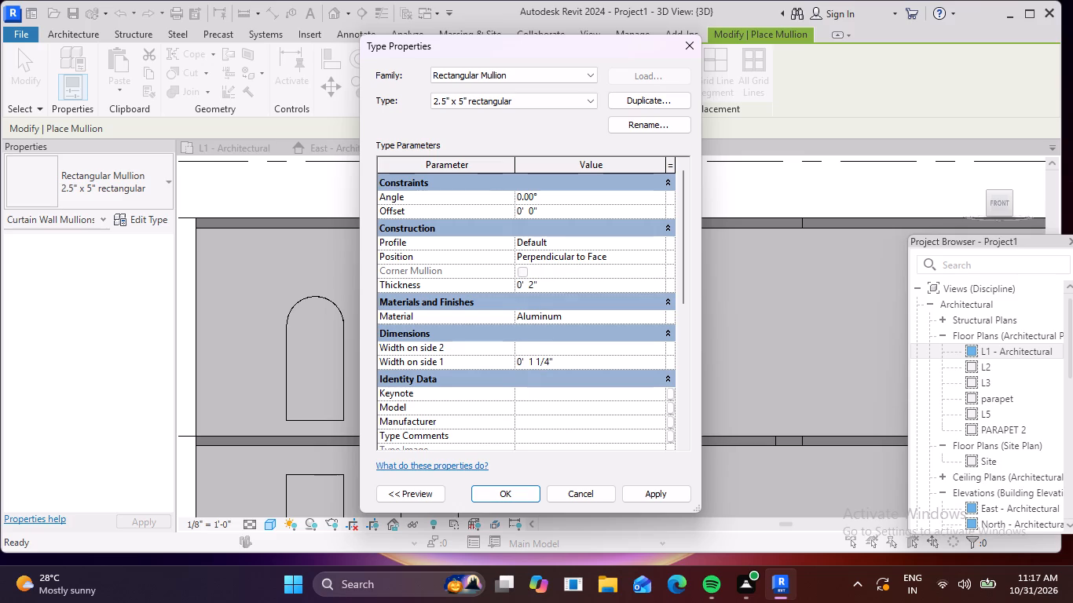
key("1")
key("shift+quotedbl")
key("Return")
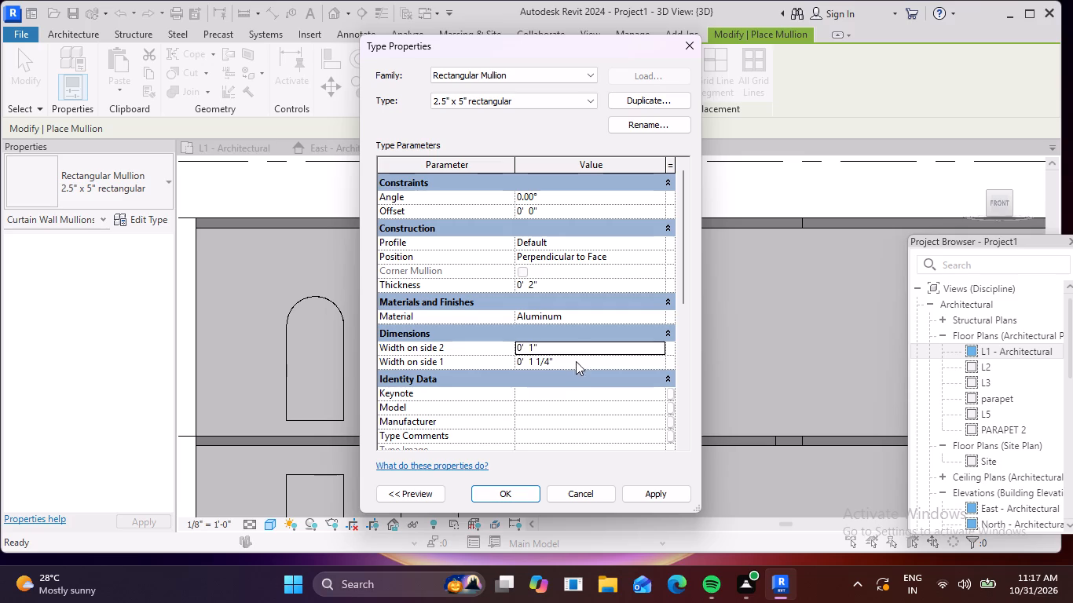
left_click(576, 361)
key("BackSpace")
key("1")
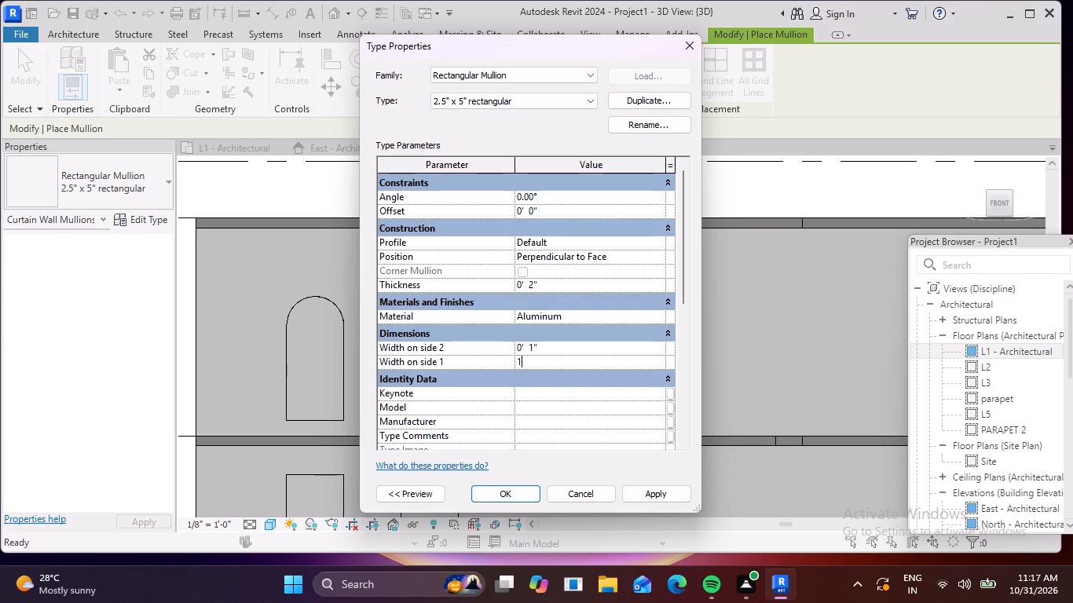
key("shift+quotedbl")
key("Return")
Set the mullion type's Thickness to 3" and accept the type properties.
left_click(563, 285)
key("BackSpace")
key("3")
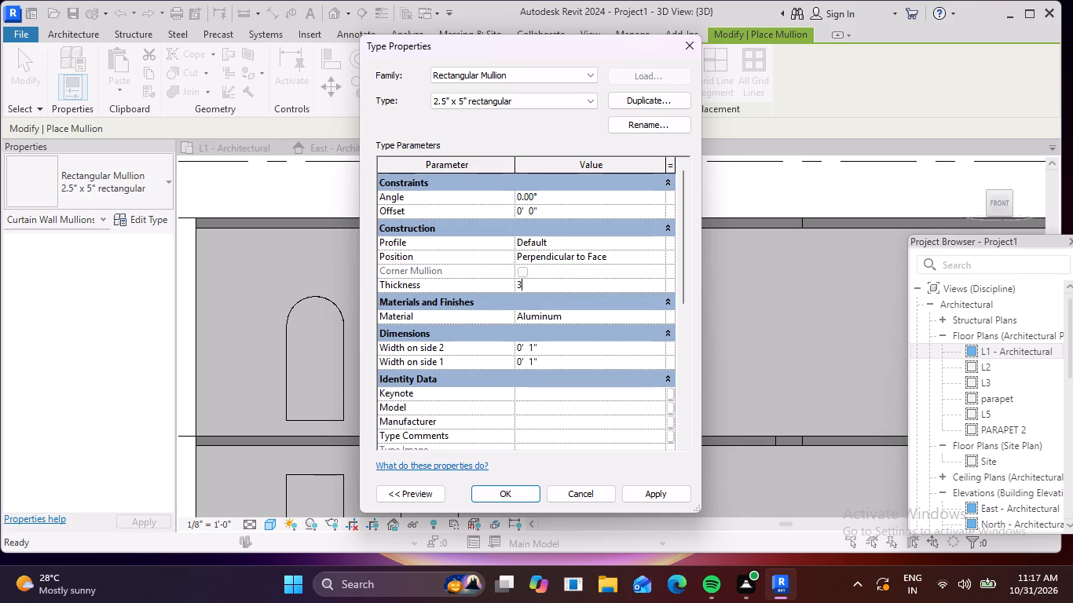
key("shift+quotedbl")
key("Return")
left_click(521, 491)
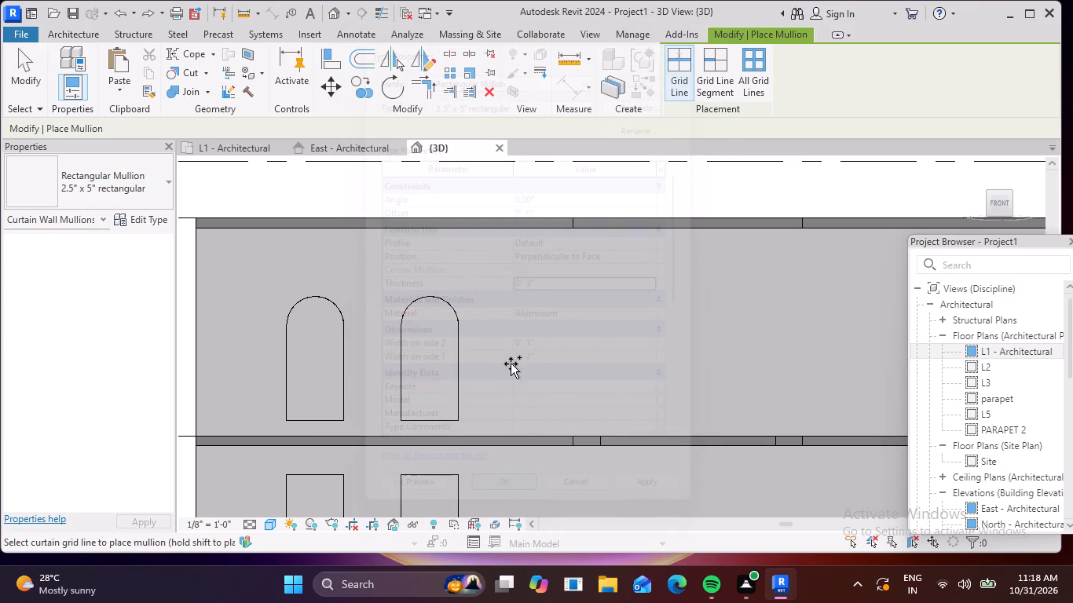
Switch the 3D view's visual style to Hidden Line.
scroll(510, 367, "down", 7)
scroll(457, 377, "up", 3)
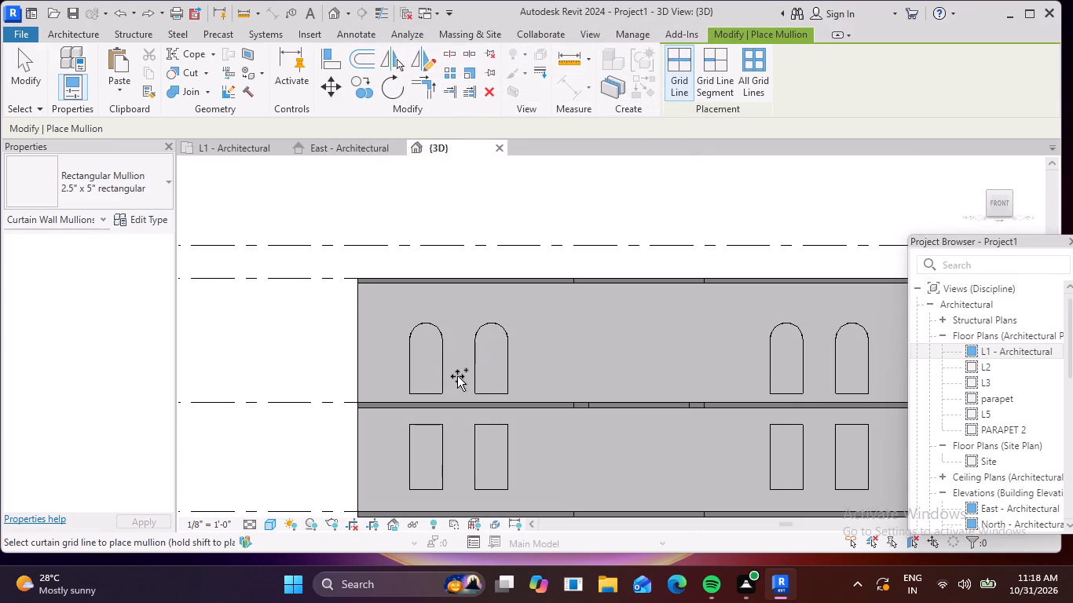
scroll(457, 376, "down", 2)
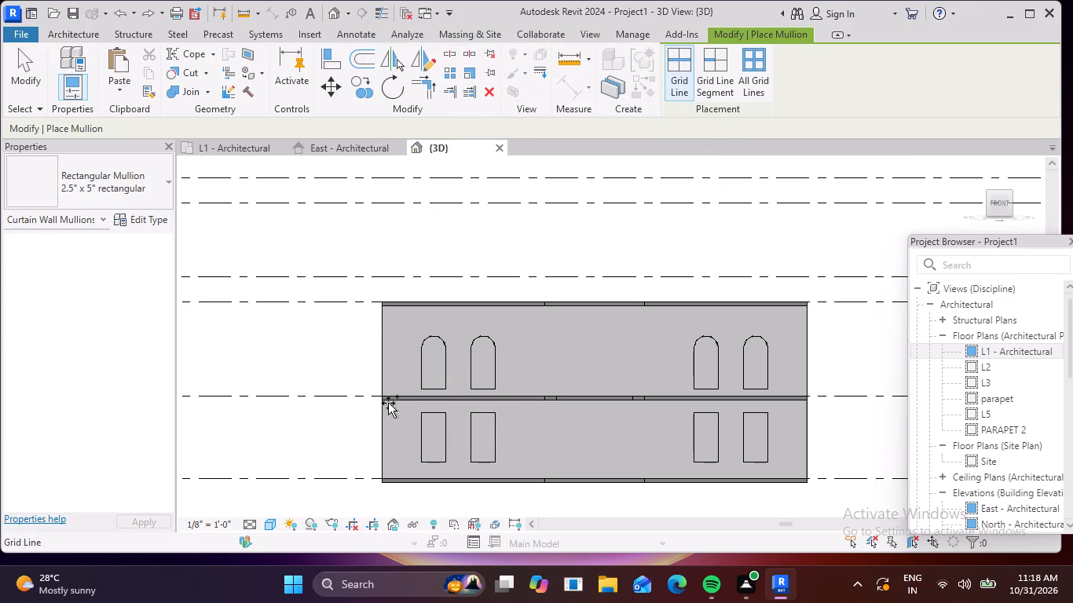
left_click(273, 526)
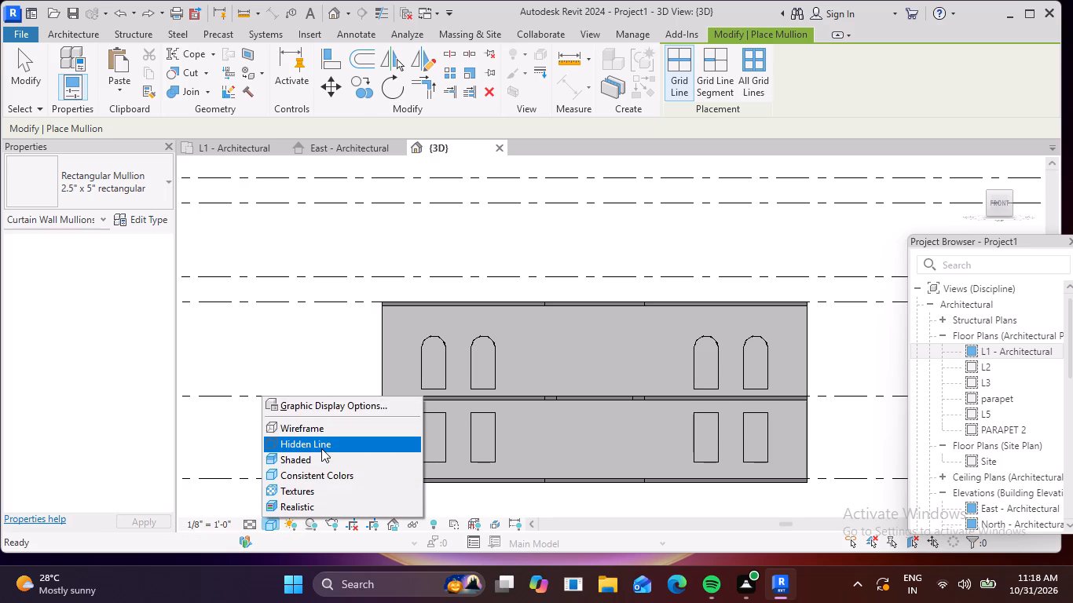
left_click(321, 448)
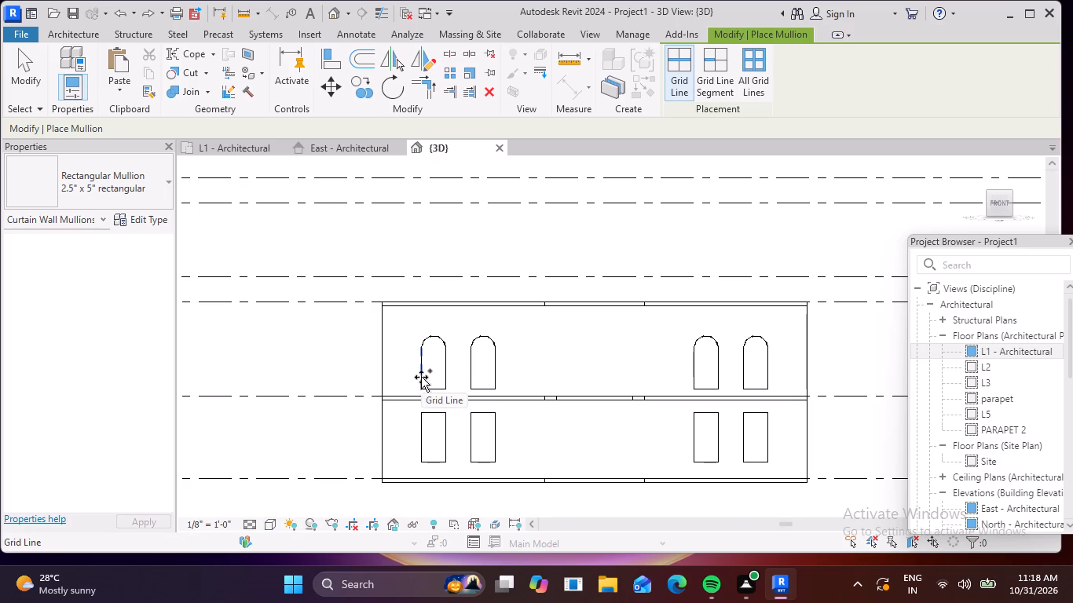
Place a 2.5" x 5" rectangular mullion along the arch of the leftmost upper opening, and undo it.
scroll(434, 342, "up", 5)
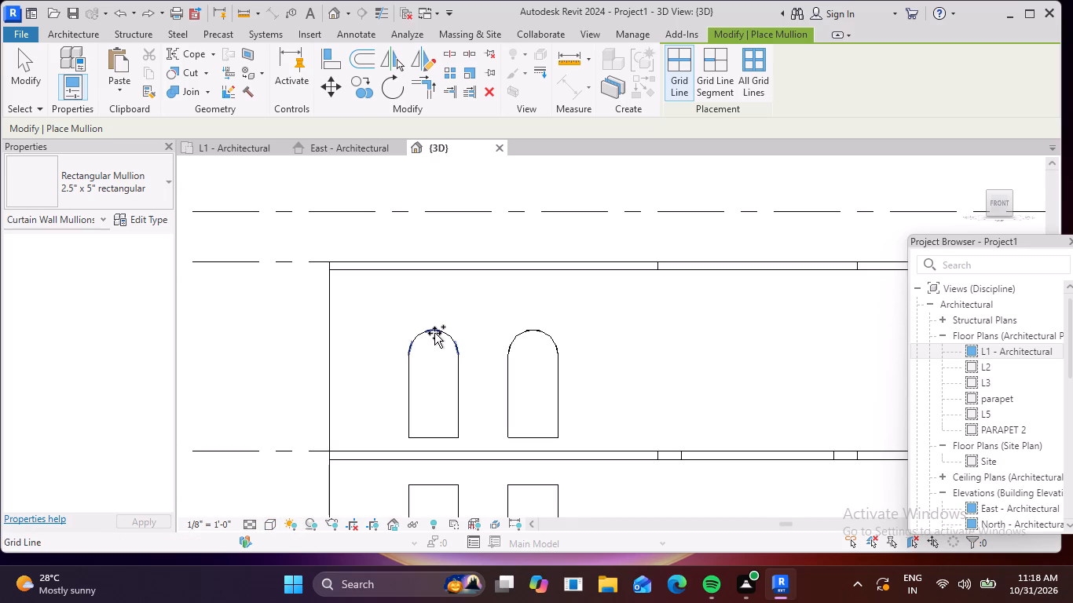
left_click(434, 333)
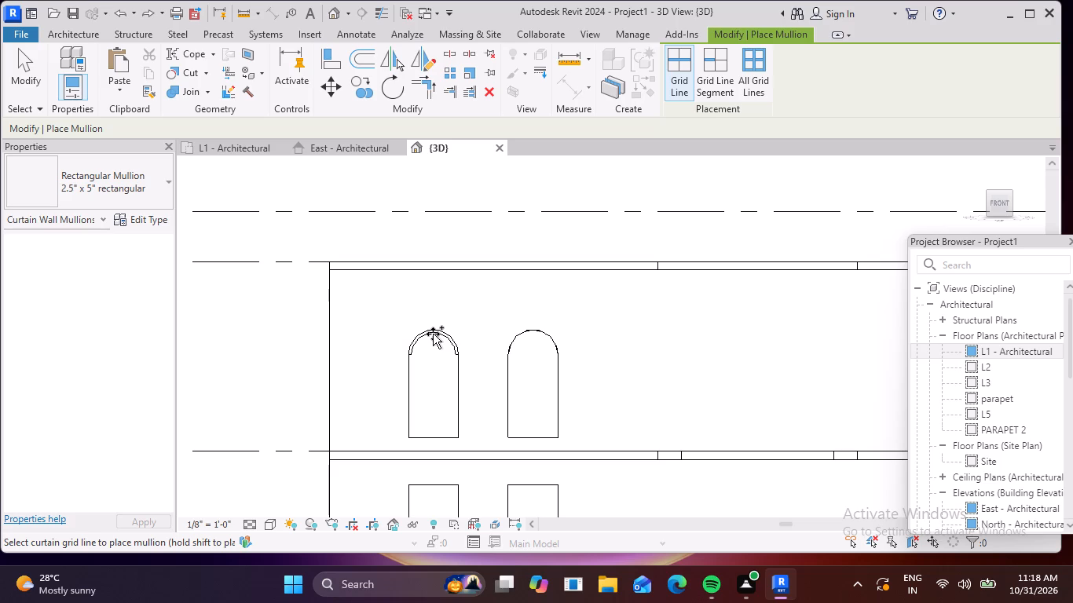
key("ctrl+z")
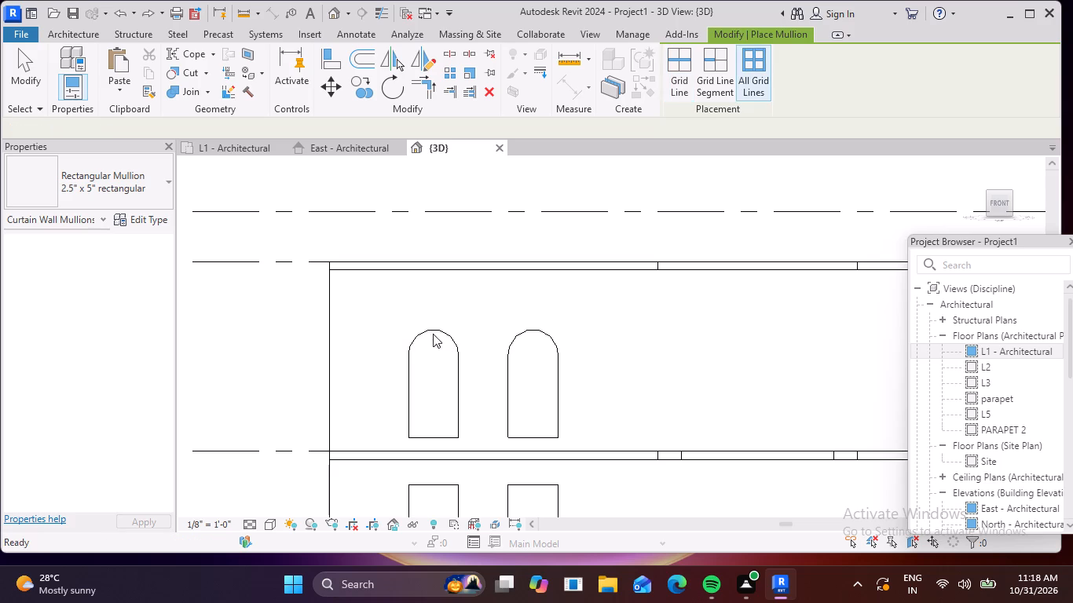
Set the visual style to Shaded and place 2.5" x 5" rectangular mullions on all grid lines of the front-wall curtain walls.
left_click(756, 79)
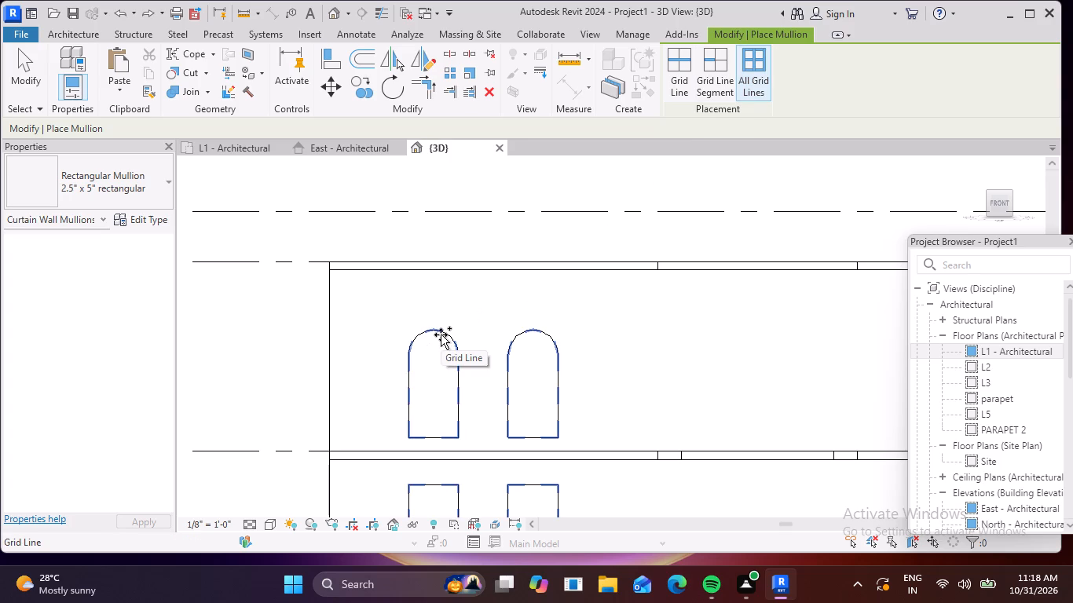
scroll(441, 334, "down", 4)
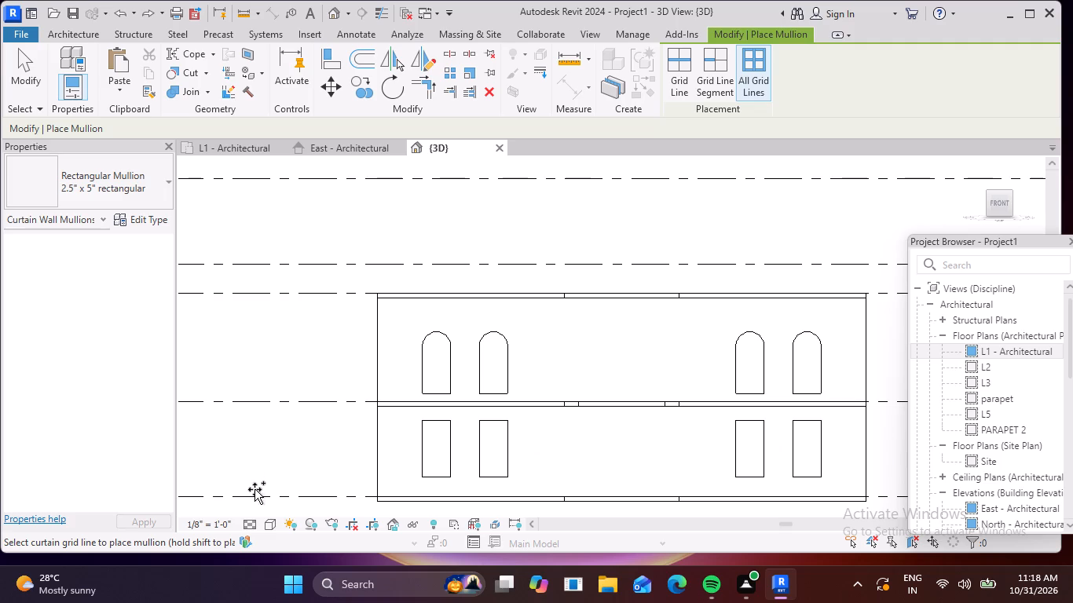
left_click(270, 528)
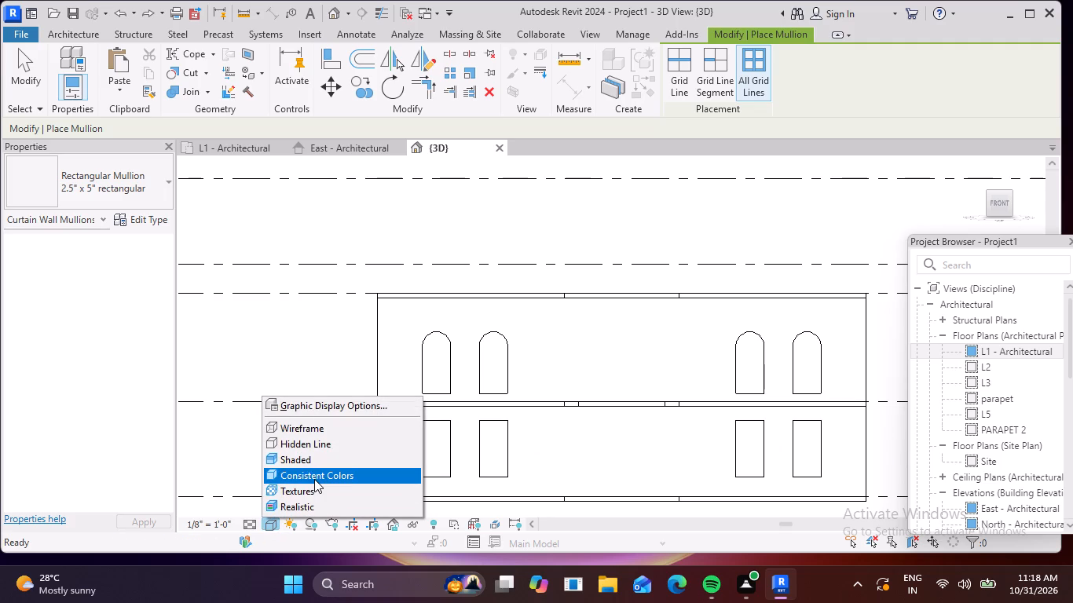
left_click(313, 462)
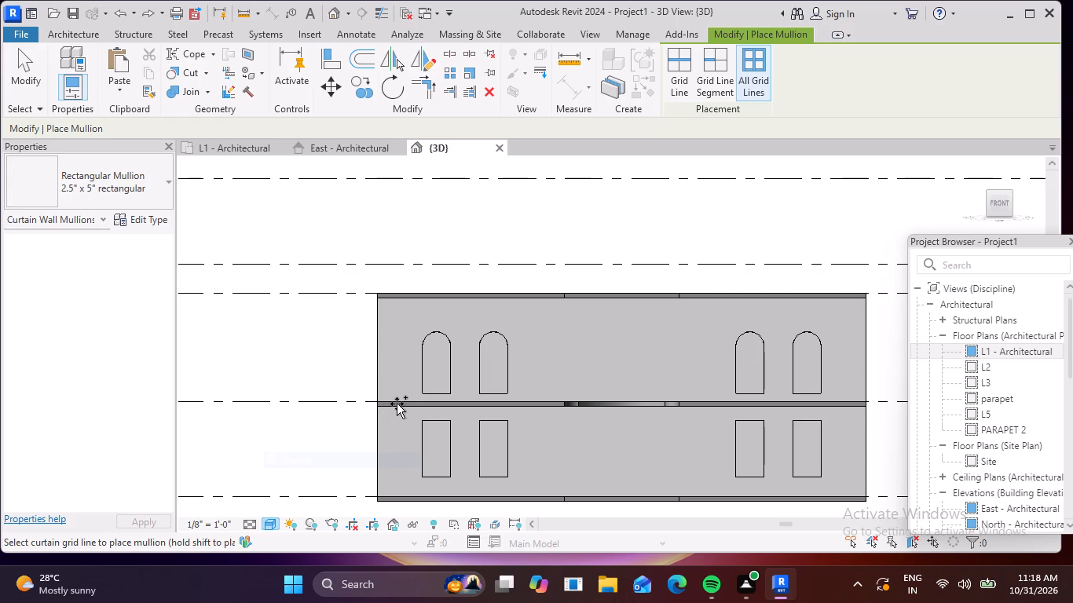
left_click(443, 336)
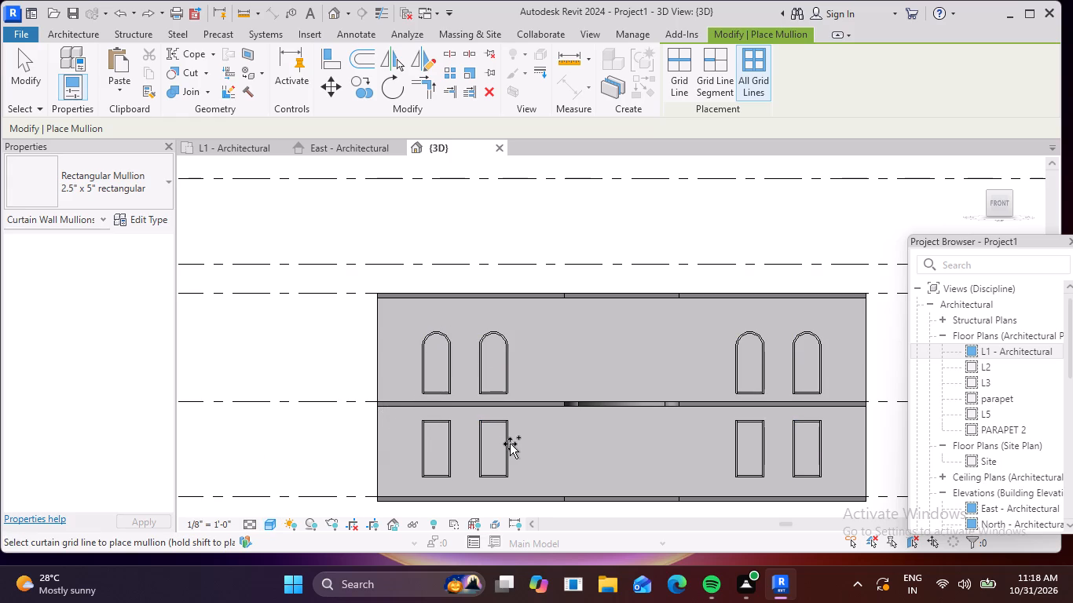
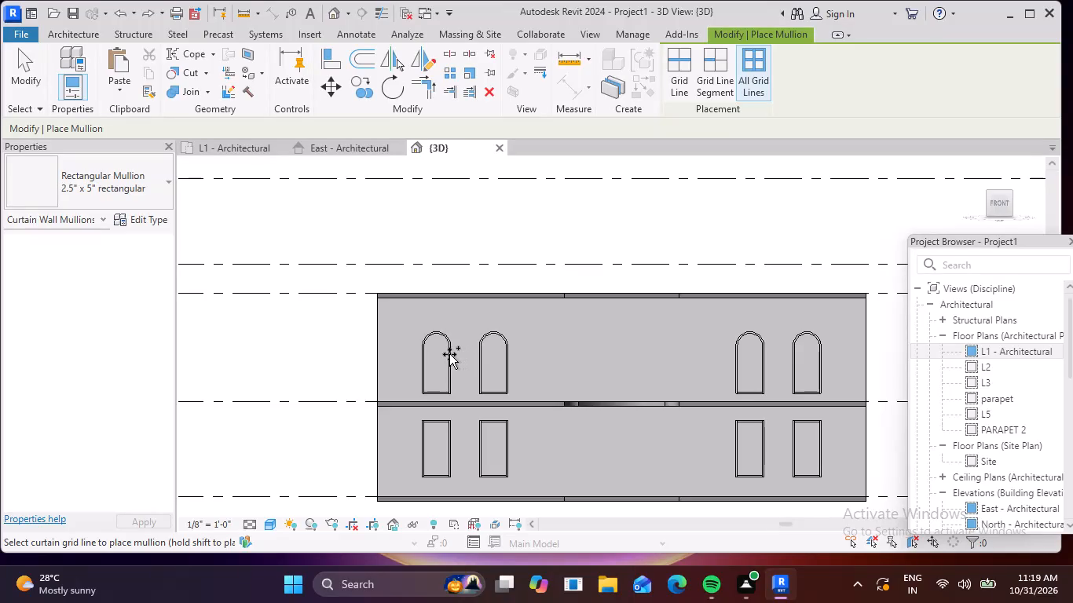
Create a new in-place model in the Generic Models category, keeping the name Generic Models 1.
left_click(79, 32)
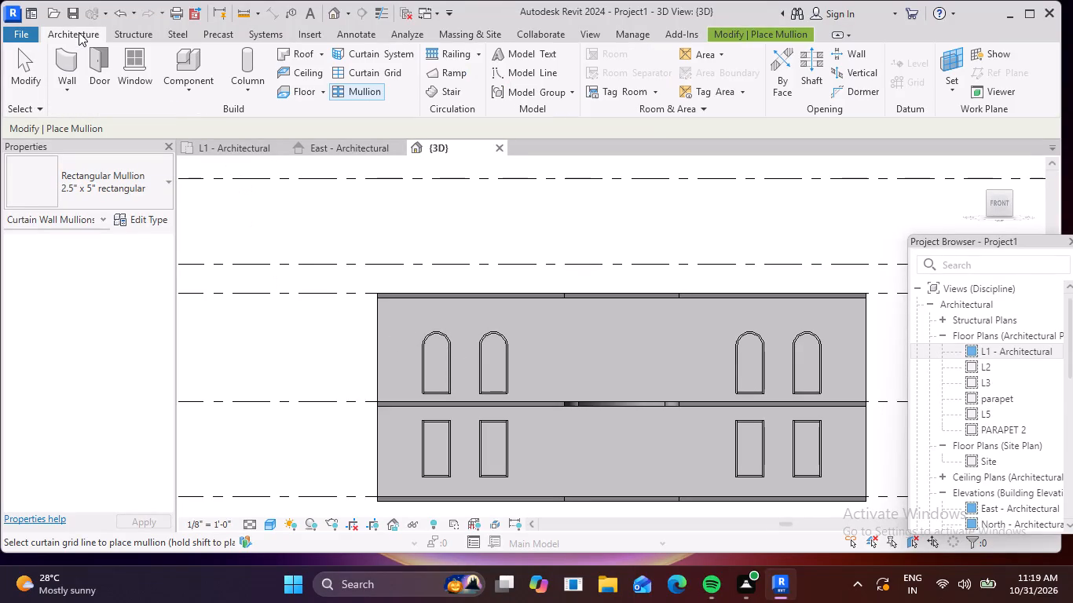
left_click(189, 93)
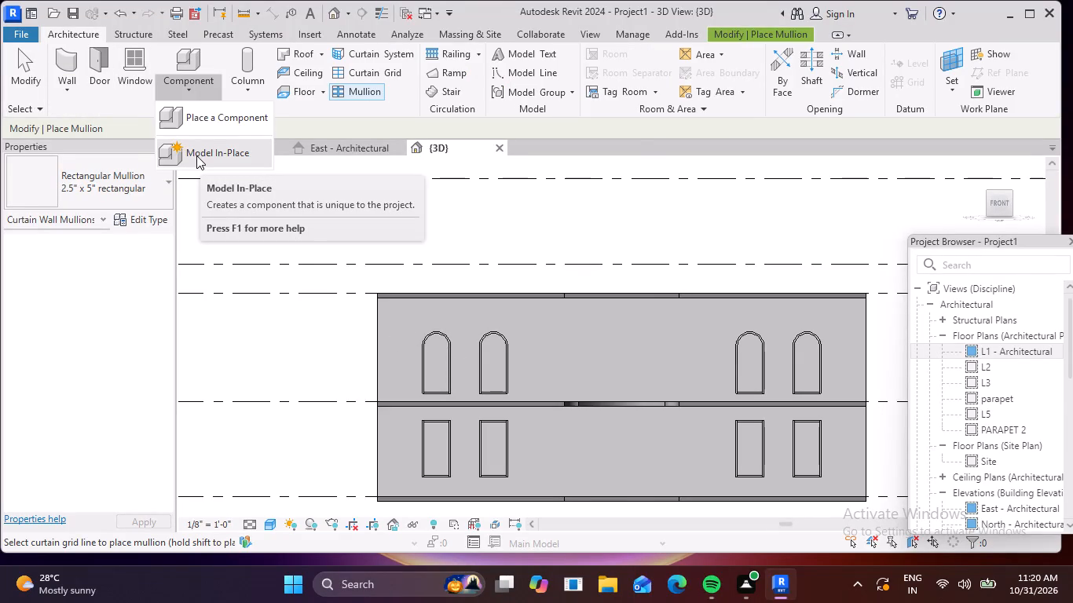
left_click(196, 155)
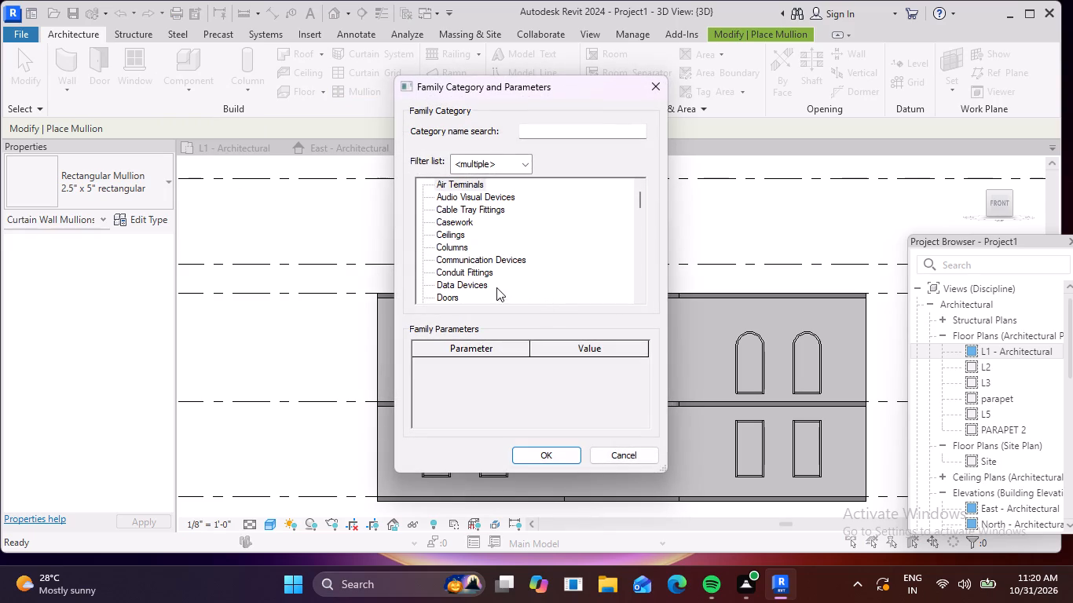
scroll(474, 265, "down", 2)
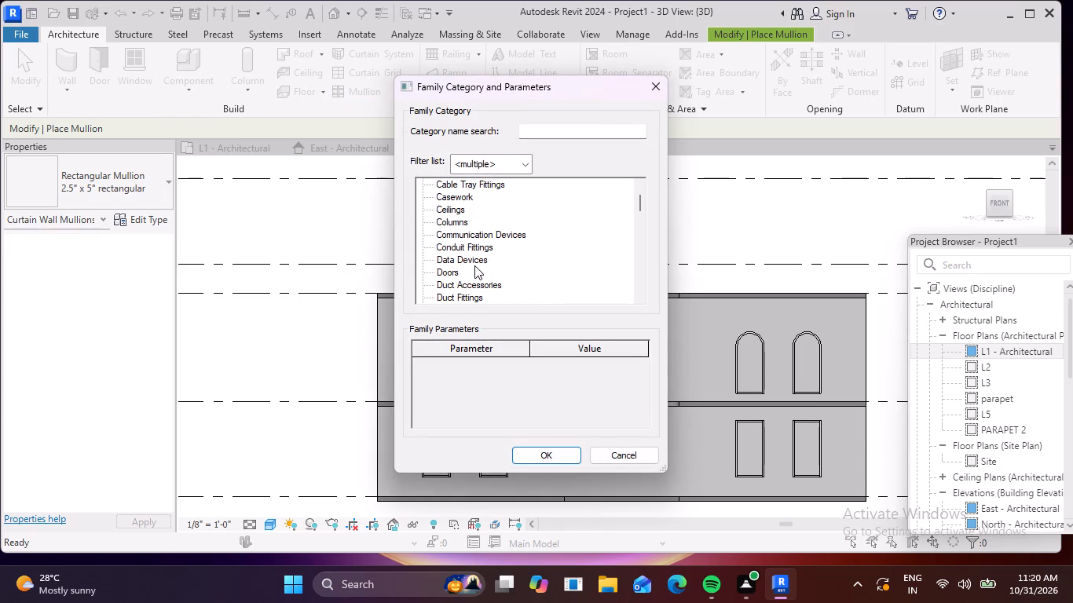
scroll(479, 265, "down", 6)
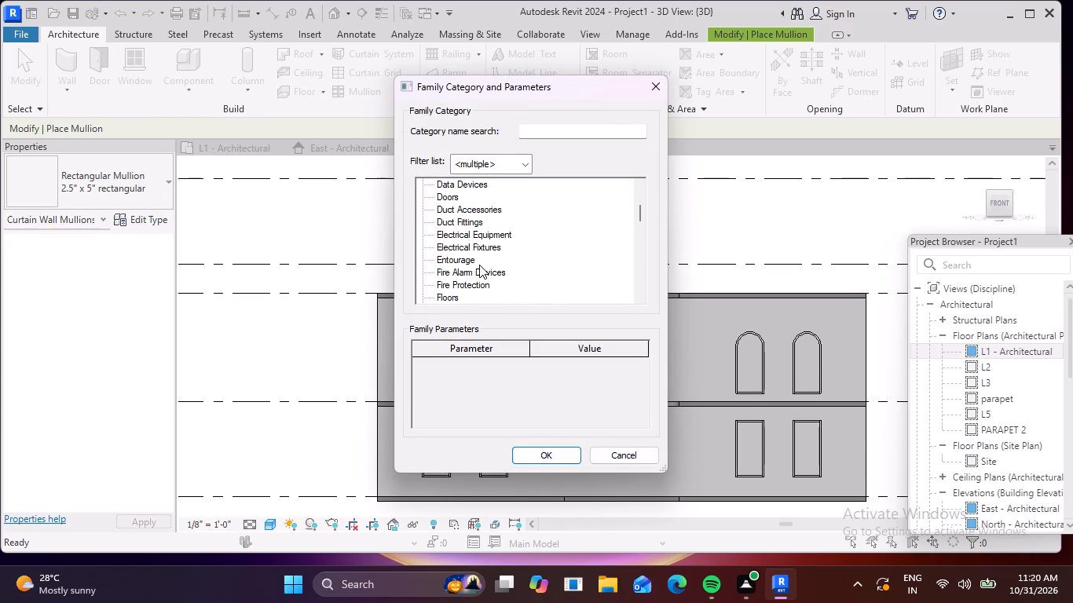
scroll(479, 265, "down", 7)
left_click(476, 258)
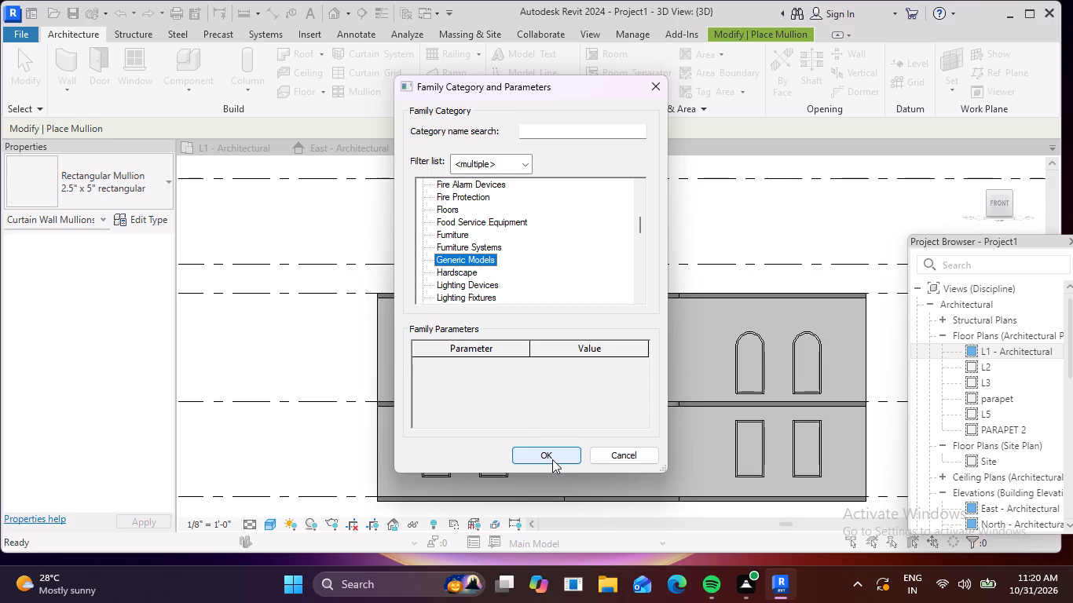
left_click(552, 459)
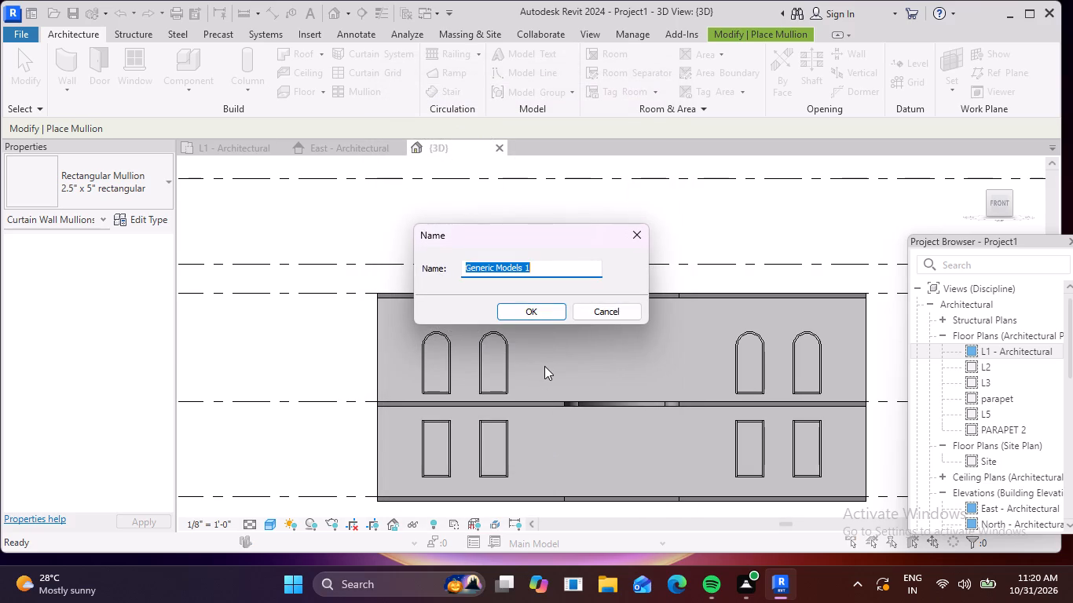
left_click(544, 310)
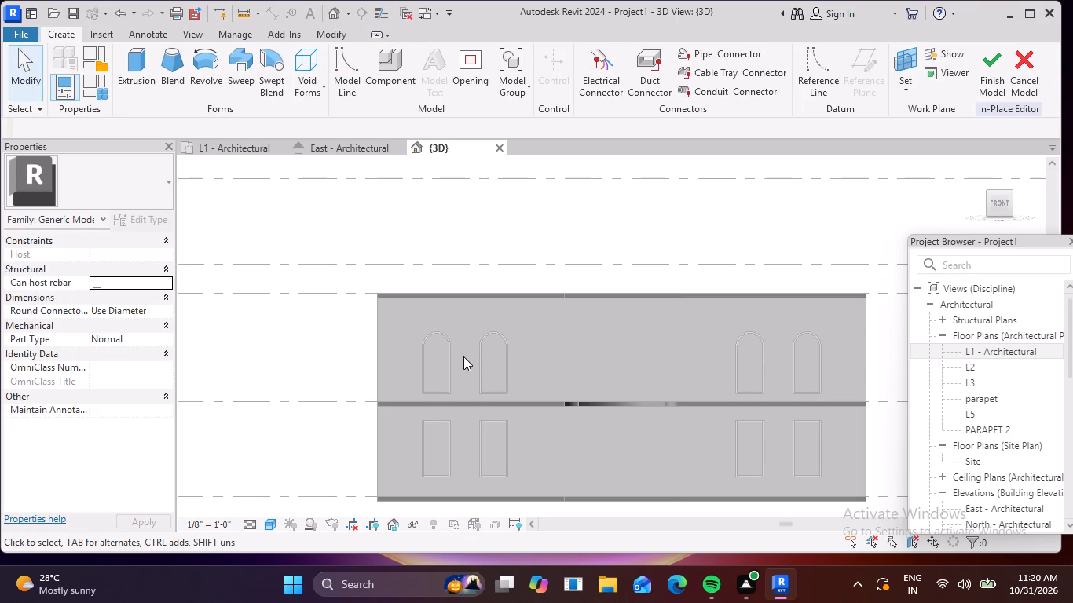
Start an extrusion and set its work plane by picking the front face of the 9" wall.
left_click(141, 68)
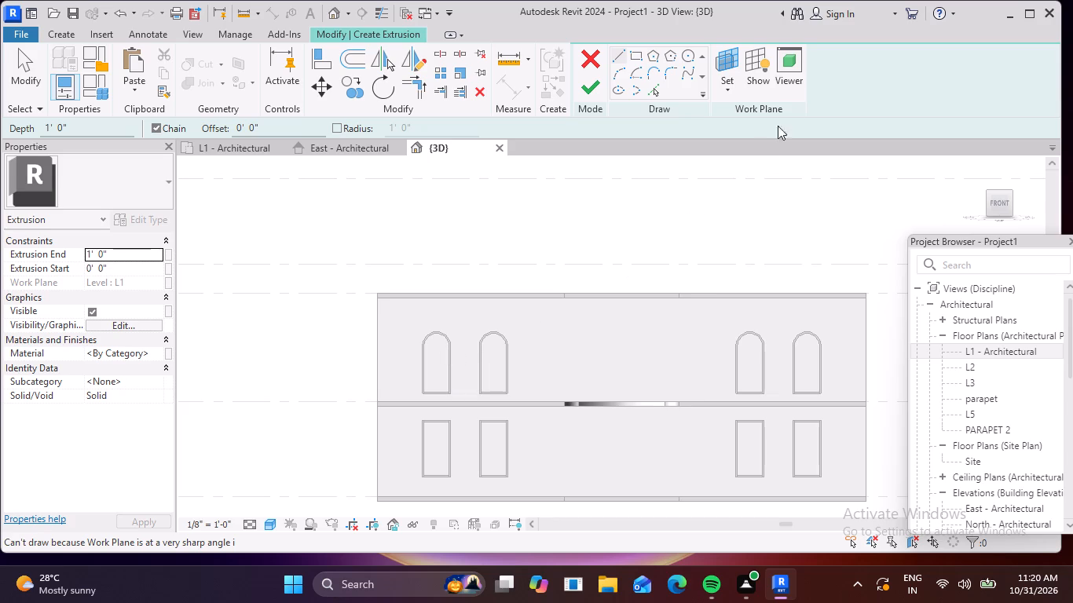
left_click(732, 88)
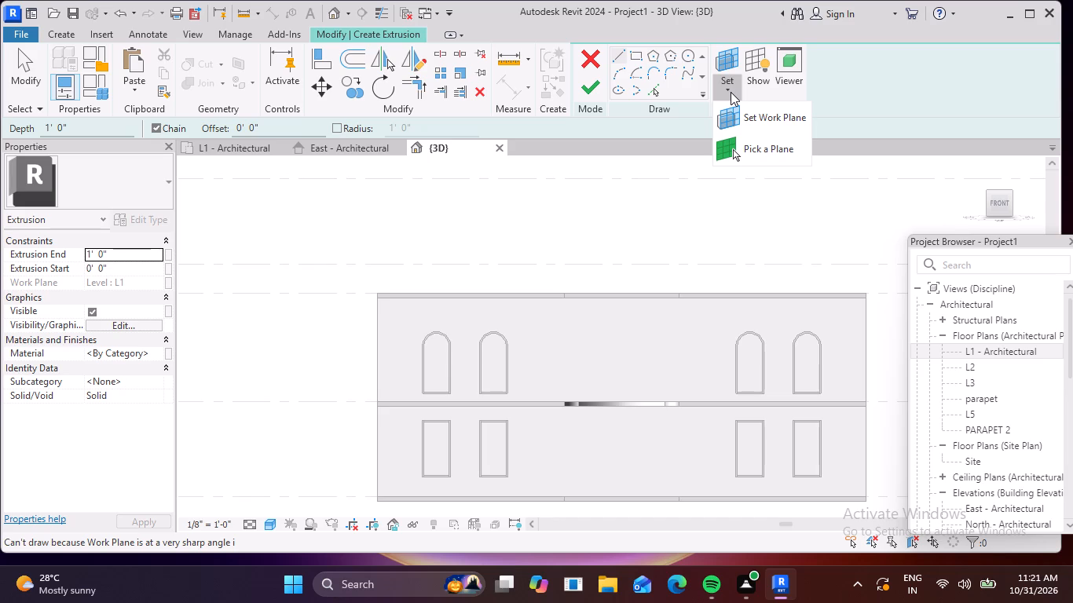
left_click(760, 119)
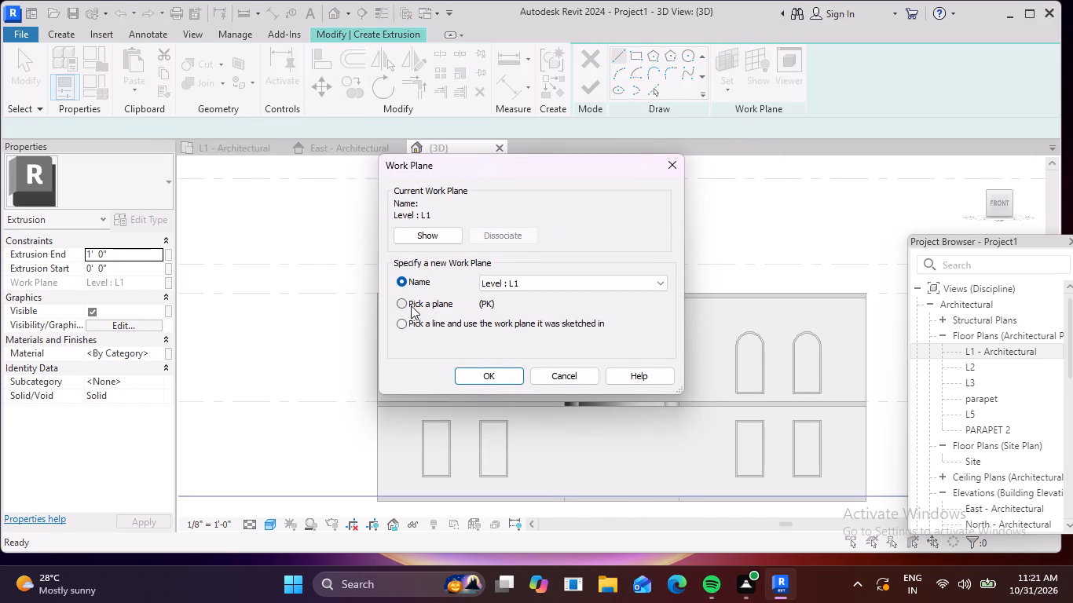
left_click(403, 301)
left_click(490, 374)
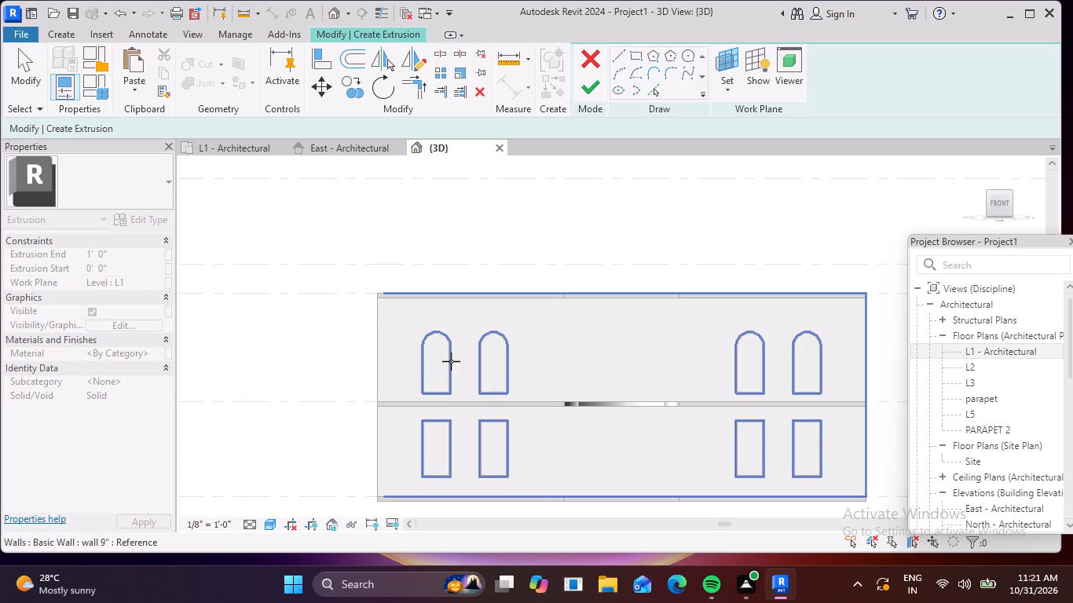
left_click(451, 361)
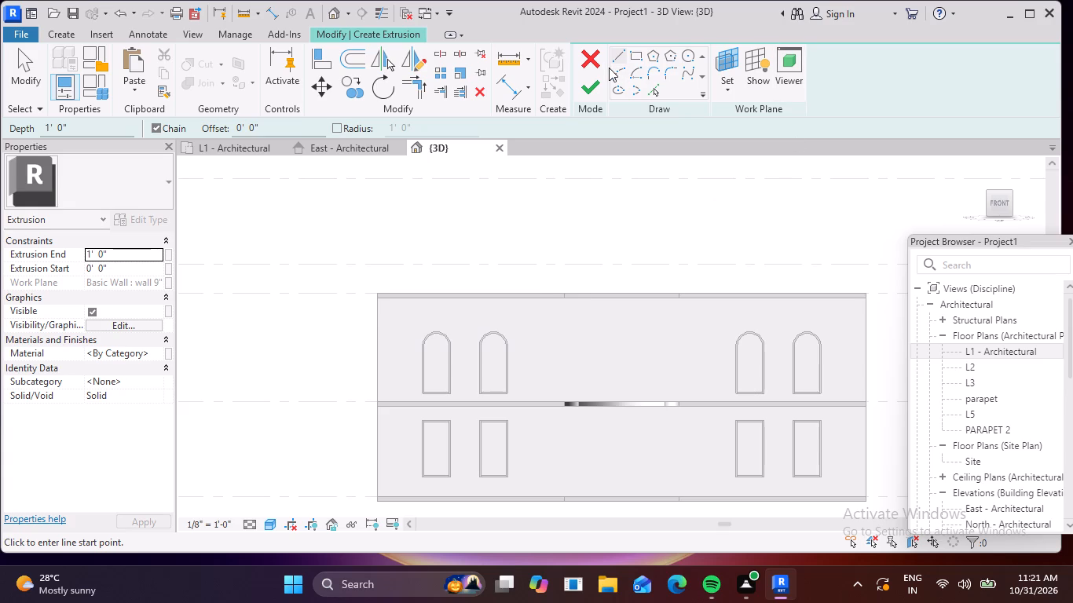
Set up line picking for the extrusion sketch with a depth of 5" and an offset of 10".
left_click(655, 92)
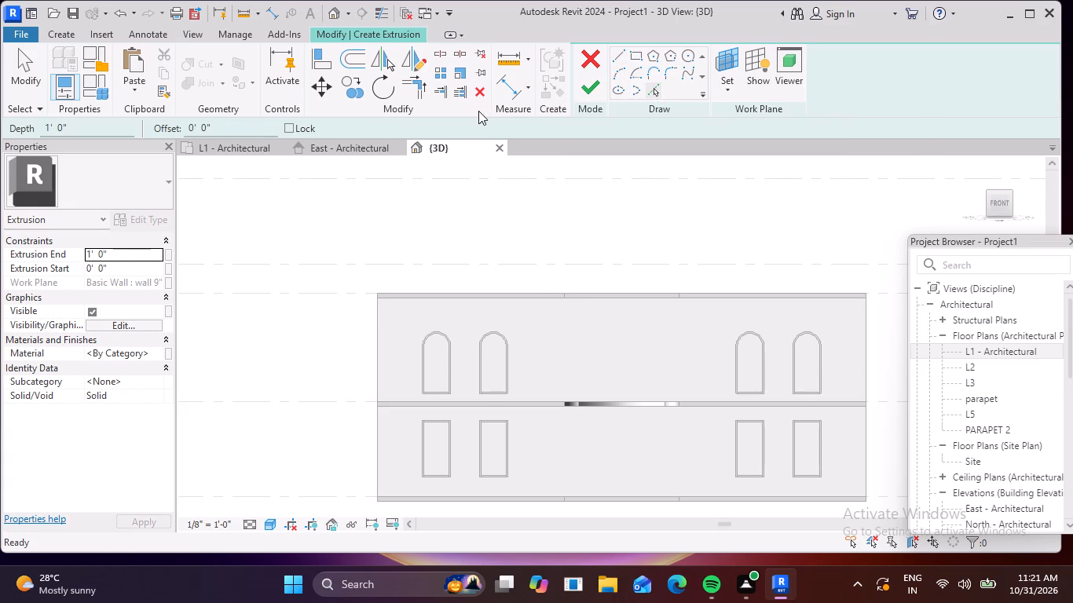
left_click(111, 123)
key("BackSpace")
key("BackSpace")
key("BackSpace")
key("BackSpace")
key("BackSpace")
key("BackSpace")
key("BackSpace")
key("BackSpace")
key("BackSpace")
key("BackSpace")
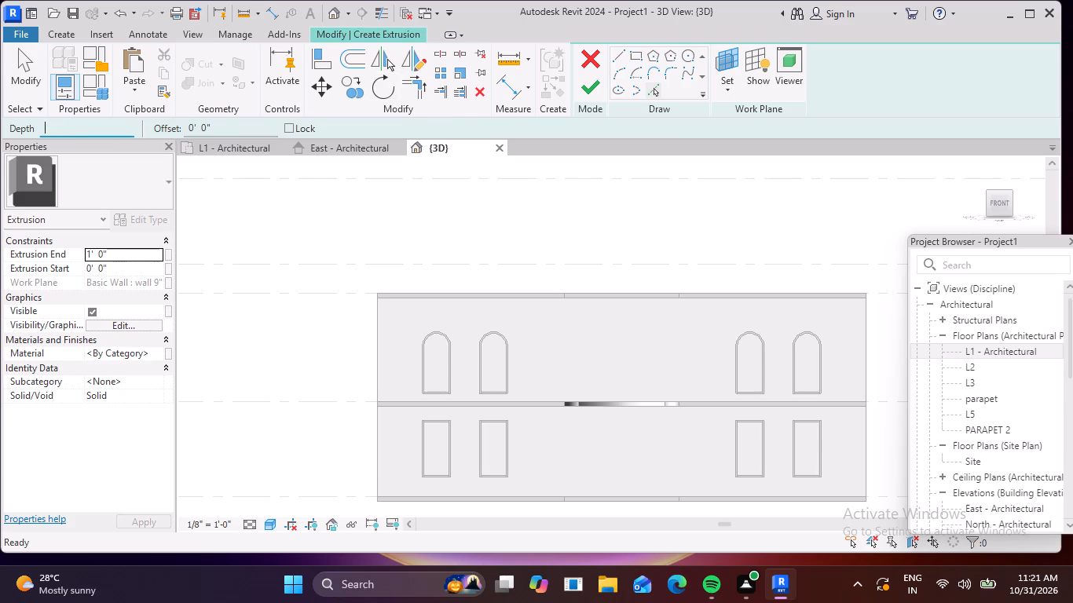
type("5\"")
left_click(228, 128)
key("BackSpace")
key("BackSpace")
key("BackSpace")
key("BackSpace")
key("BackSpace")
key("BackSpace")
key("BackSpace")
key("BackSpace")
key("BackSpace")
key("BackSpace")
key("BackSpace")
key("BackSpace")
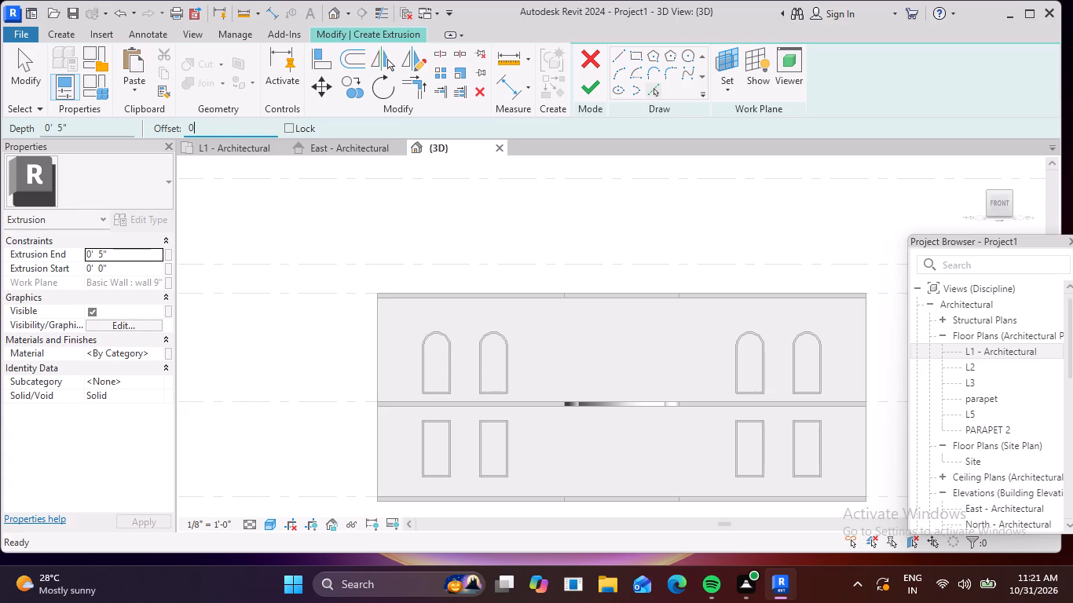
type("10\"")
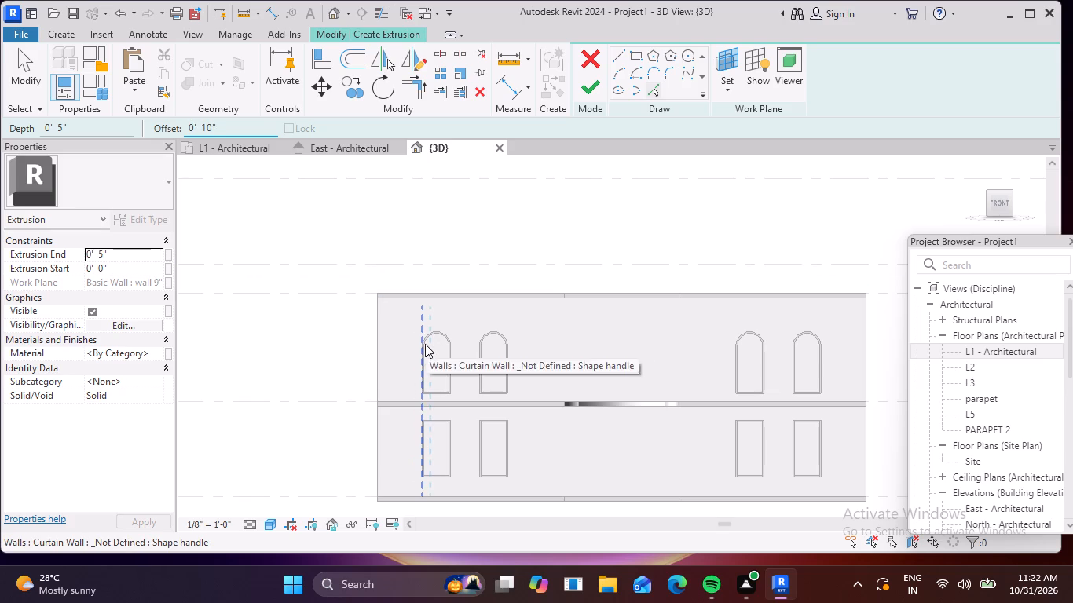
Pick the upper floor's leftmost arched window edges to sketch inward-offset lines: two arcs, both sides and the bottom.
scroll(429, 339, "up", 4)
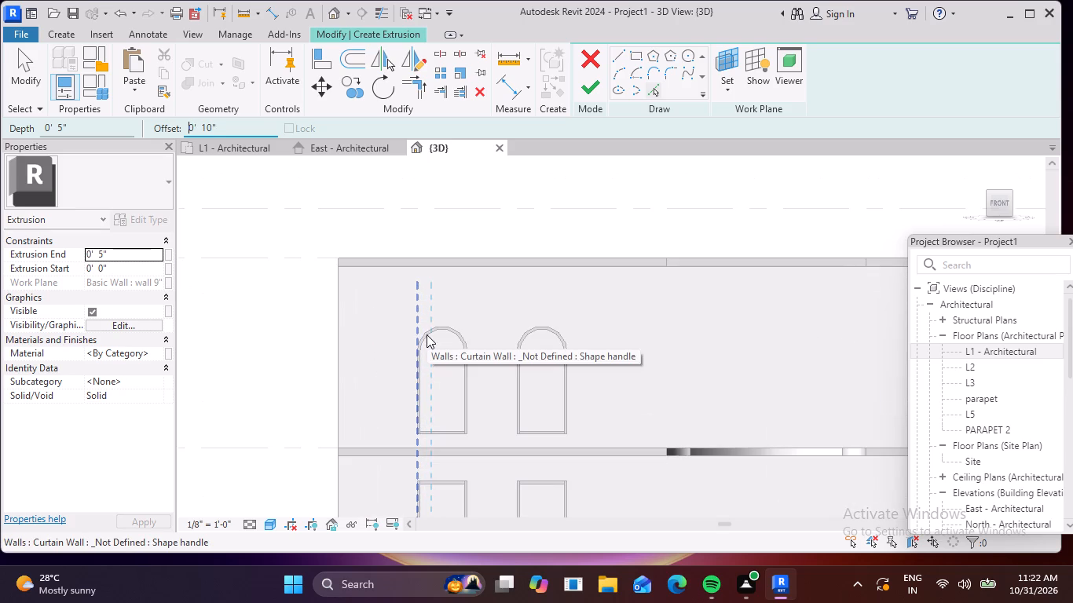
scroll(427, 334, "up", 3)
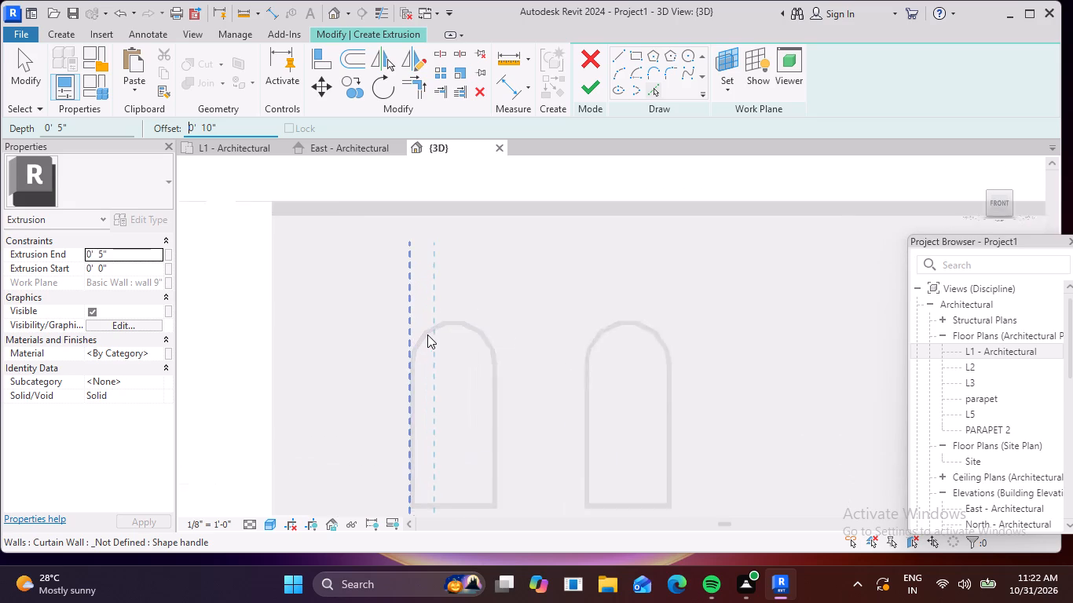
scroll(427, 334, "up", 2)
scroll(428, 335, "down", 2)
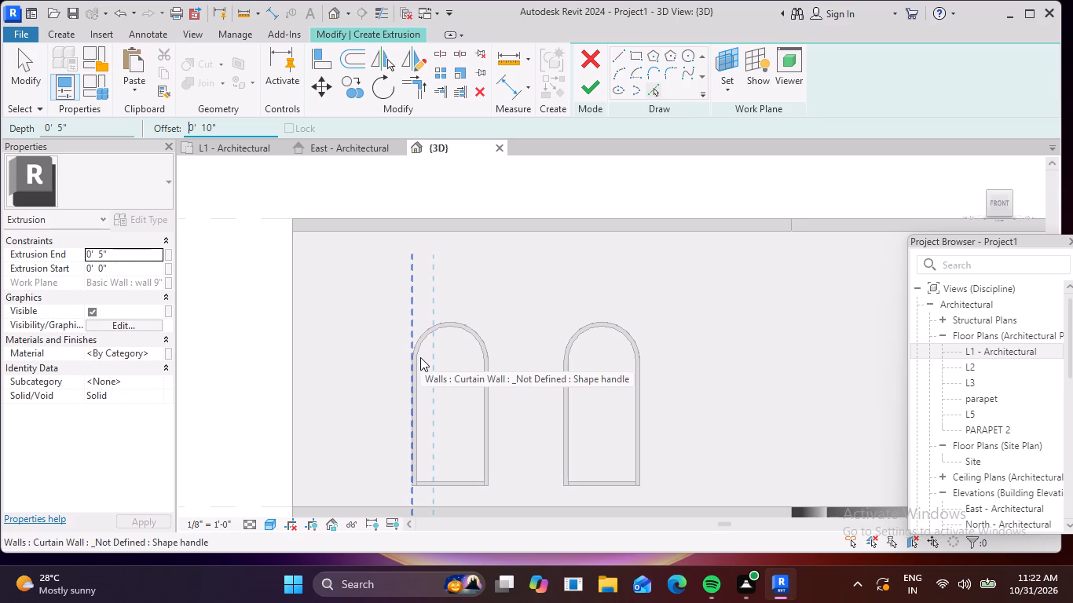
left_click(458, 331)
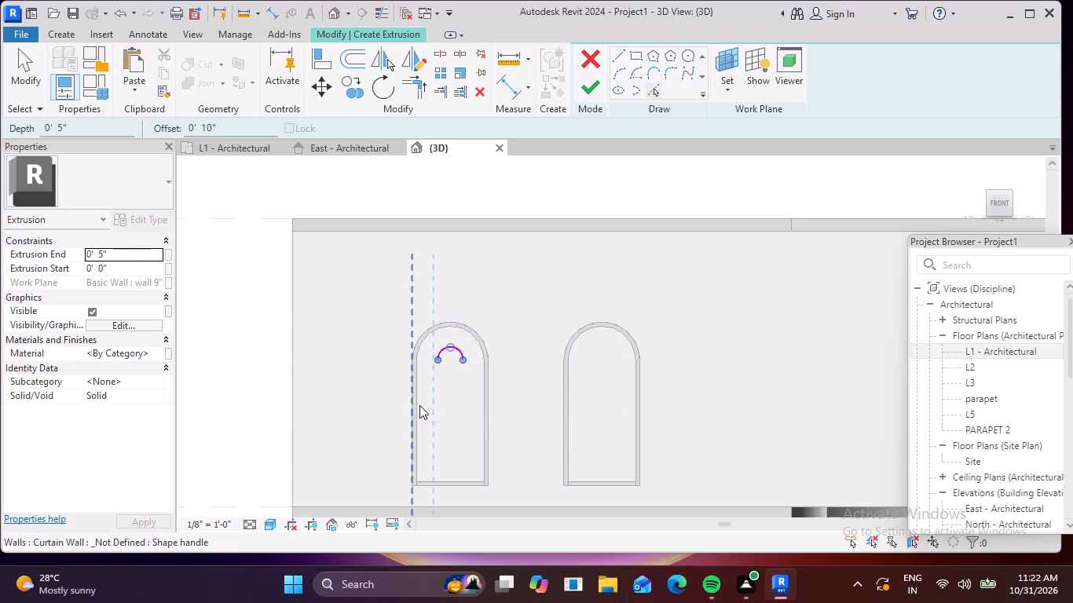
scroll(425, 407, "up", 4)
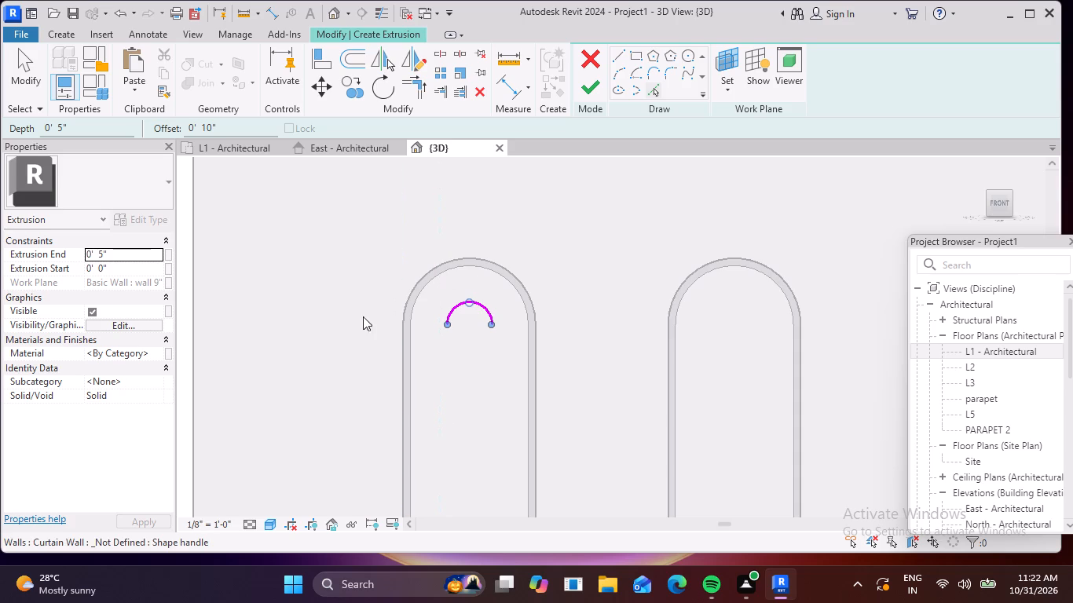
scroll(403, 341, "up", 3)
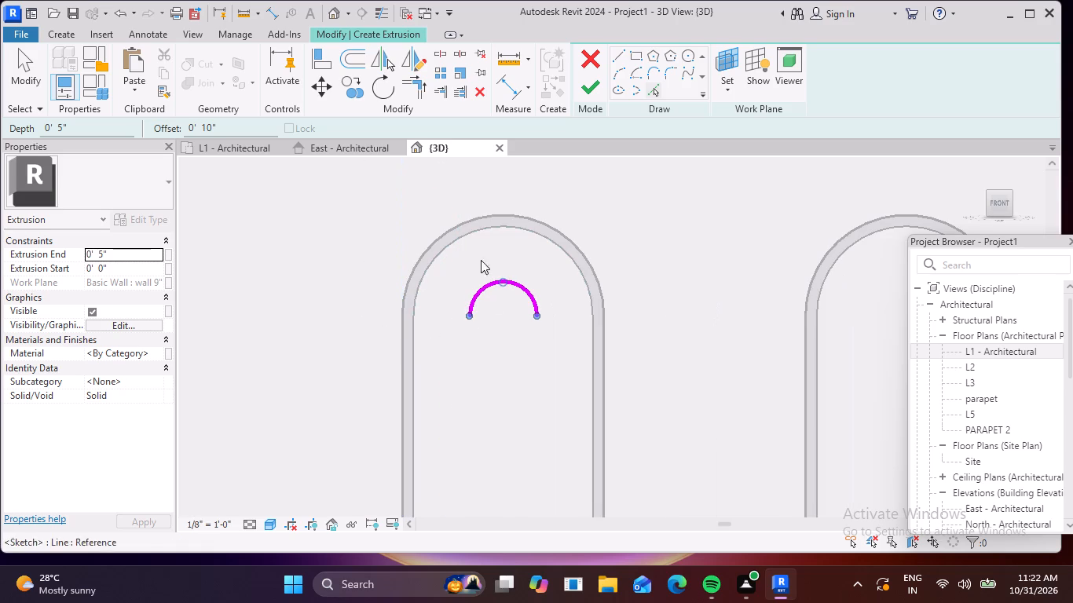
left_click(514, 217)
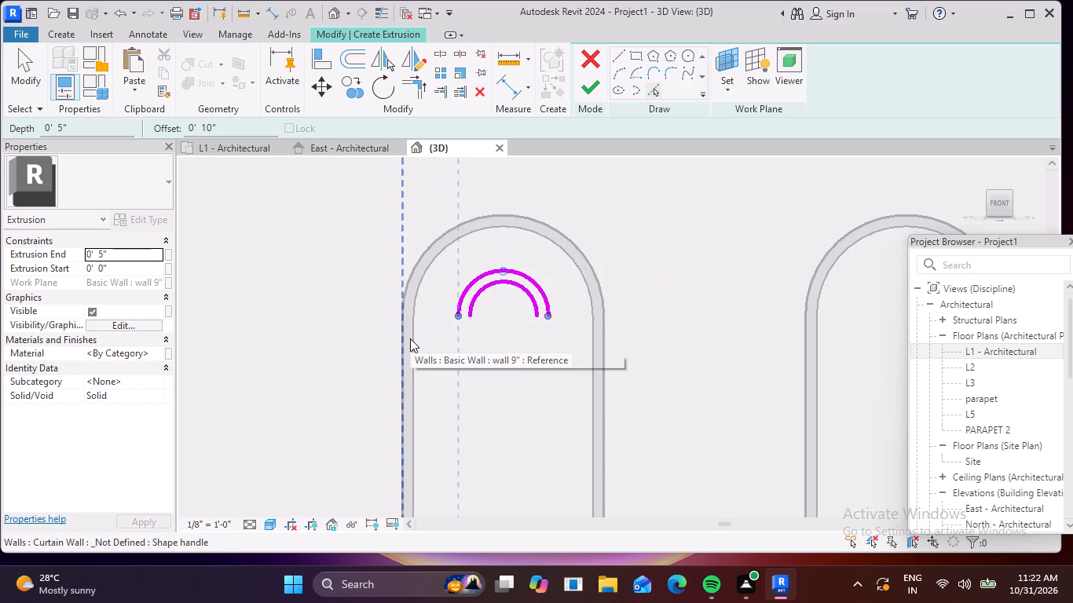
left_click(410, 338)
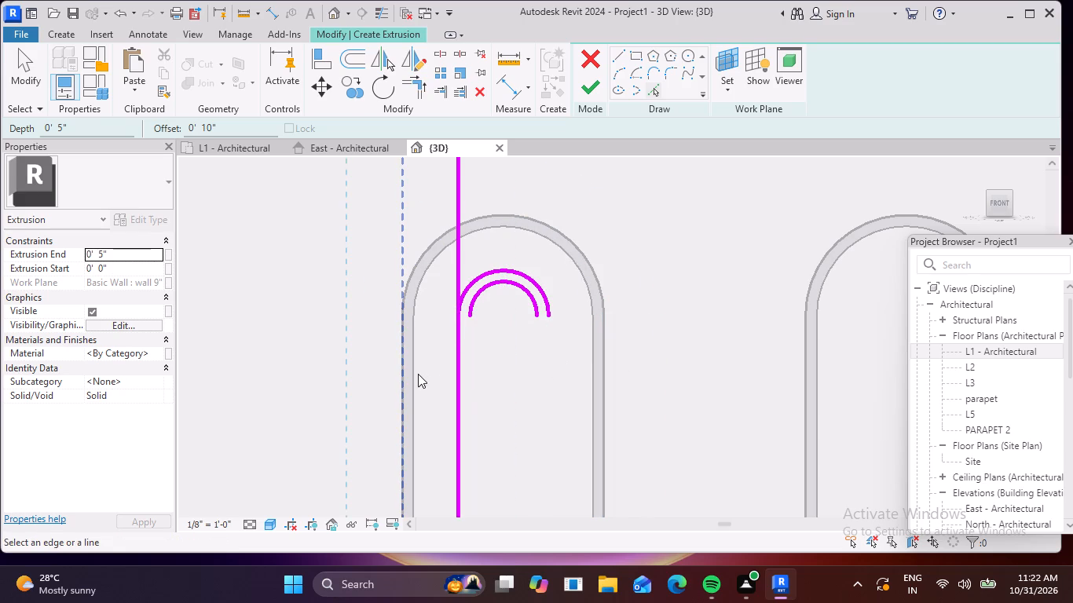
scroll(454, 357, "down", 3)
middle_click_drag(454, 357, 441, 297)
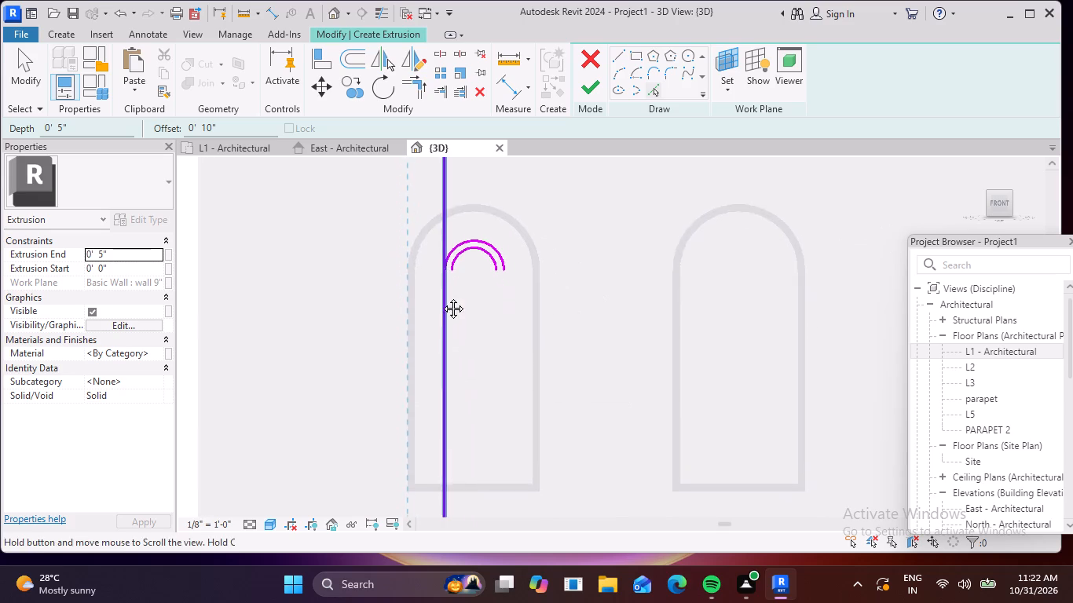
middle_click_drag(441, 297, 441, 295)
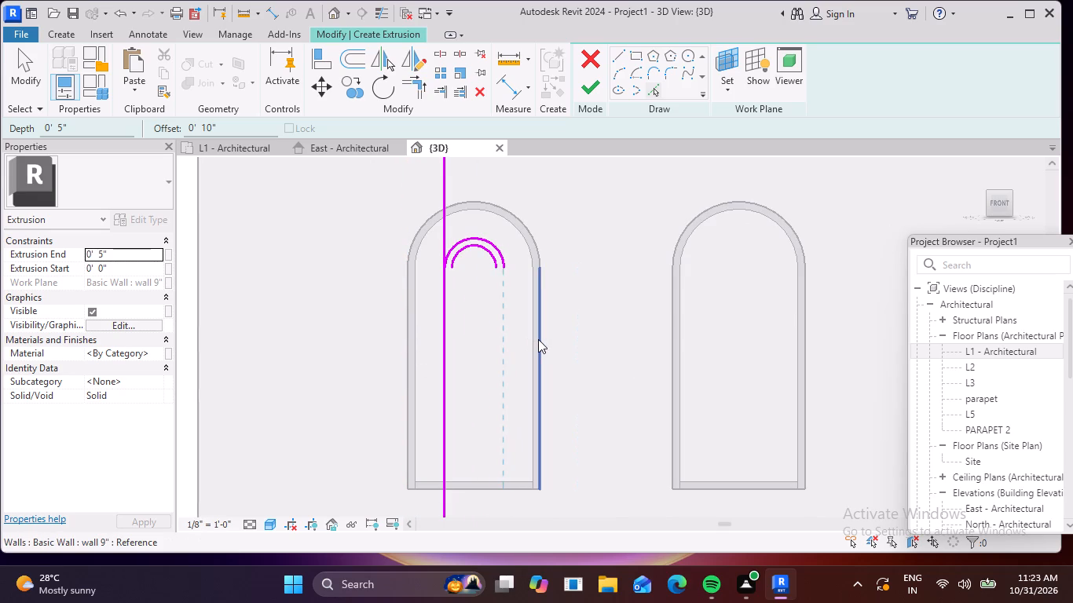
left_click(538, 339)
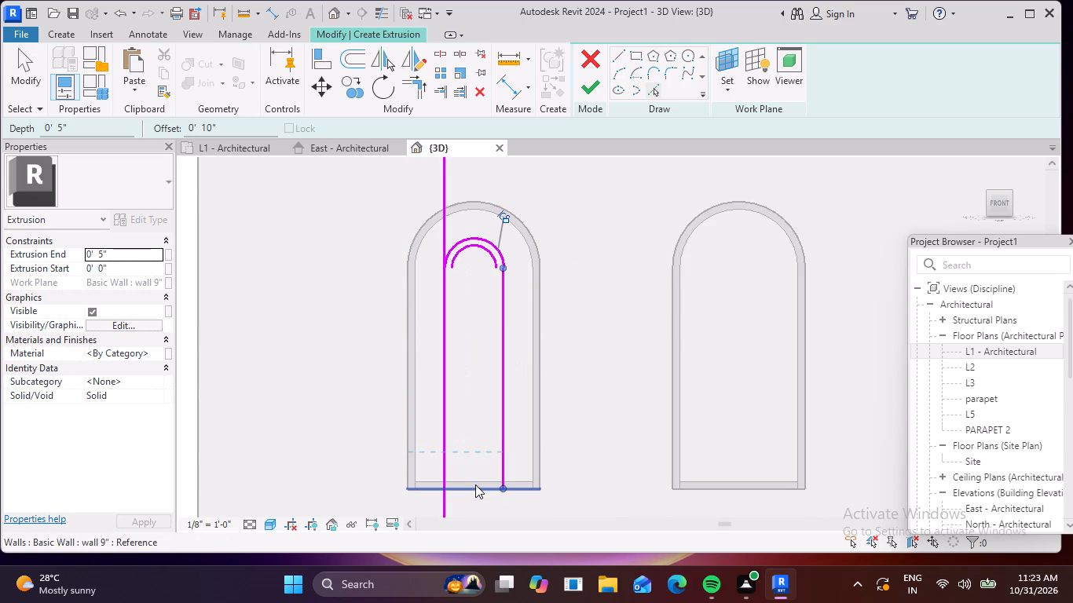
left_click(475, 485)
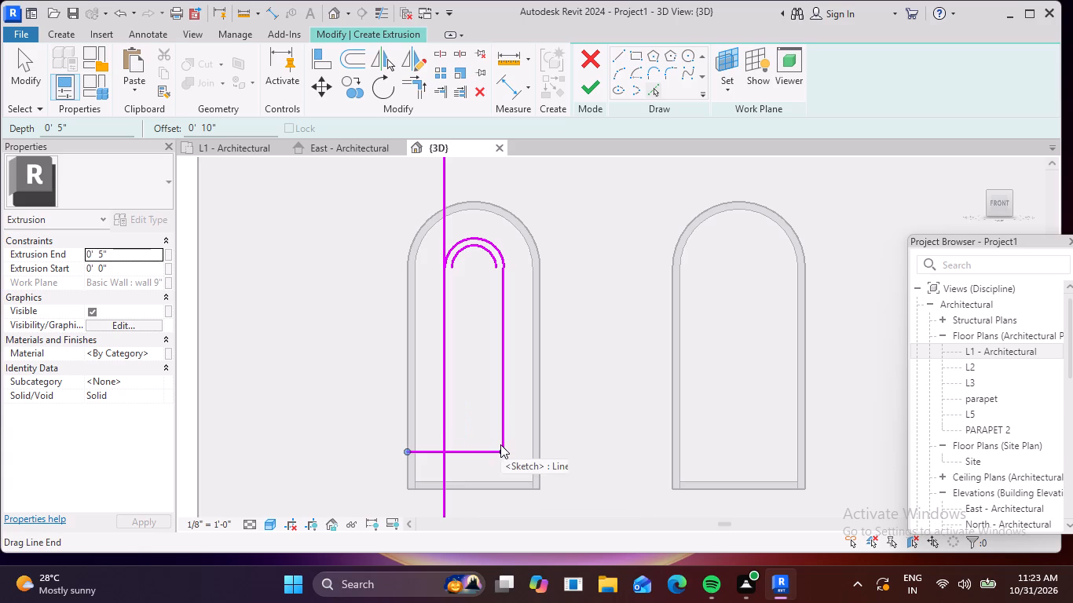
Trim the outer sketch lines into a closed loop, joining the left side to the bottom line and both sides to the outer arc.
left_click(424, 89)
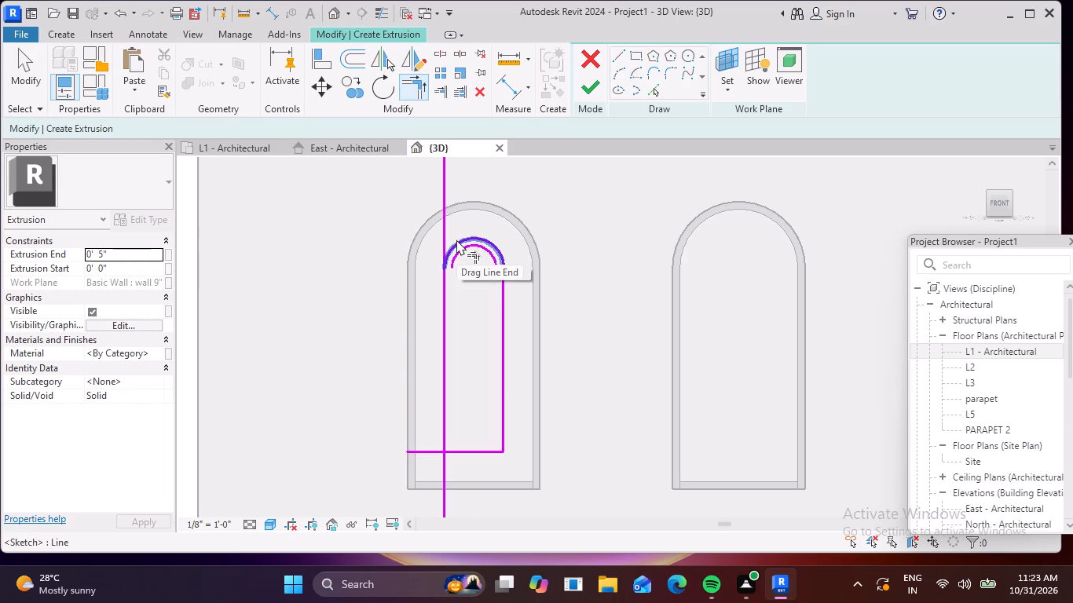
left_click(445, 356)
left_click(461, 446)
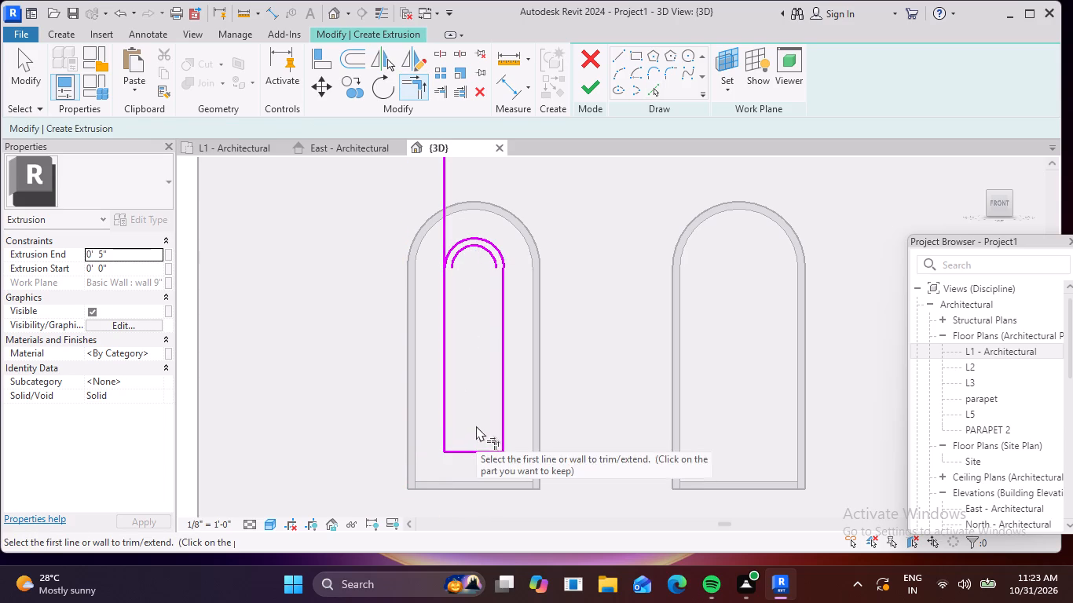
left_click(452, 245)
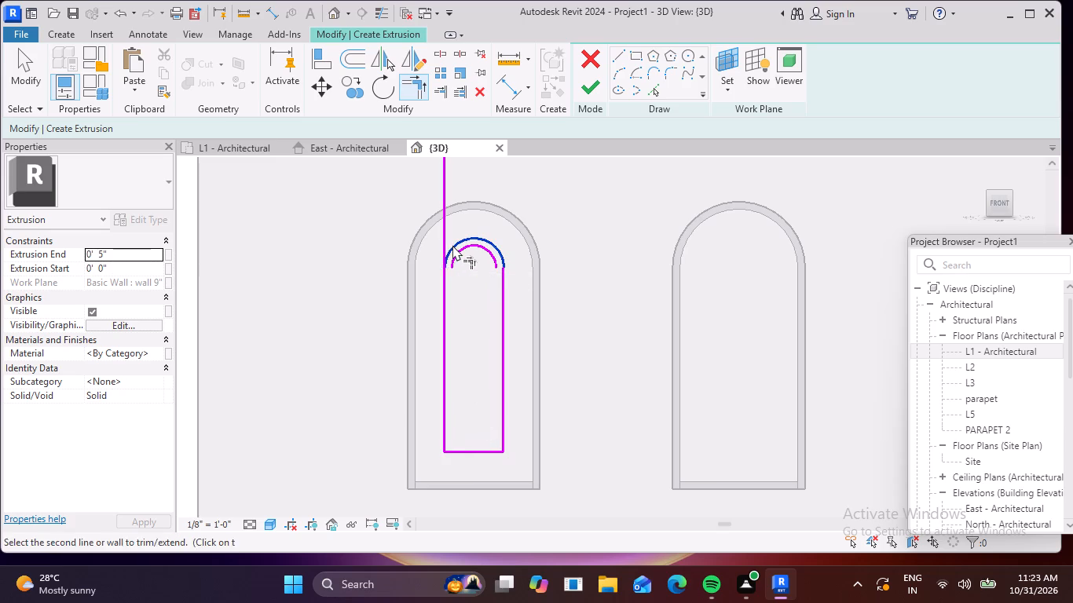
left_click(447, 282)
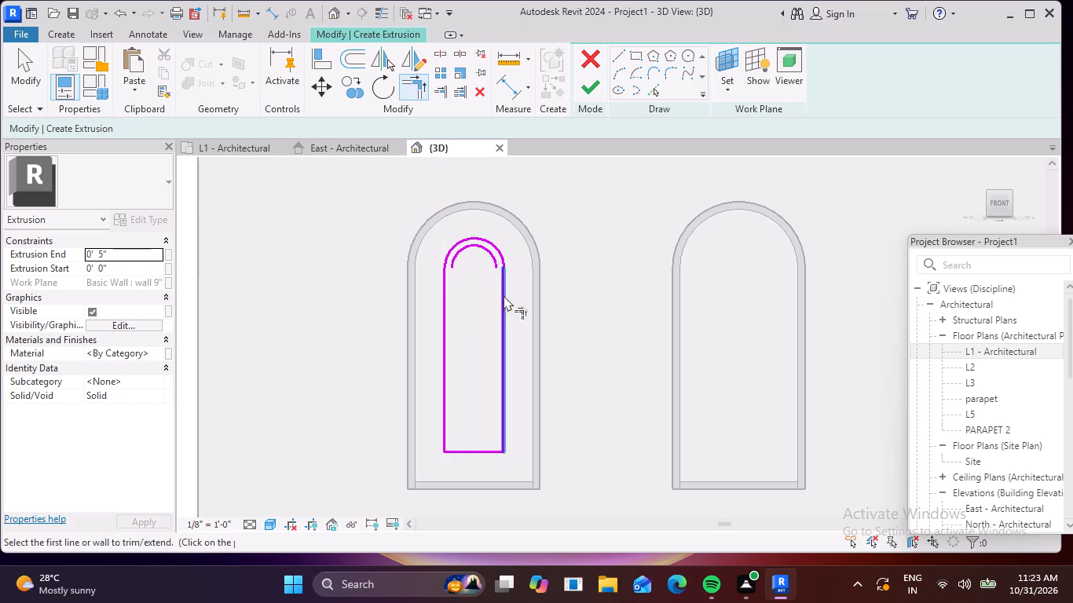
left_click(495, 248)
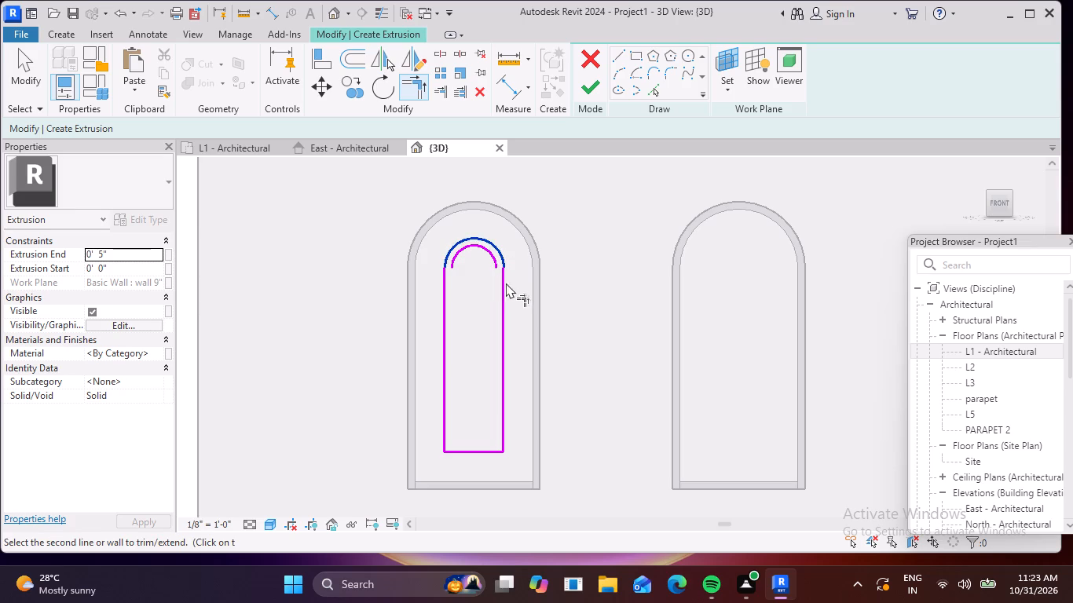
left_click(502, 284)
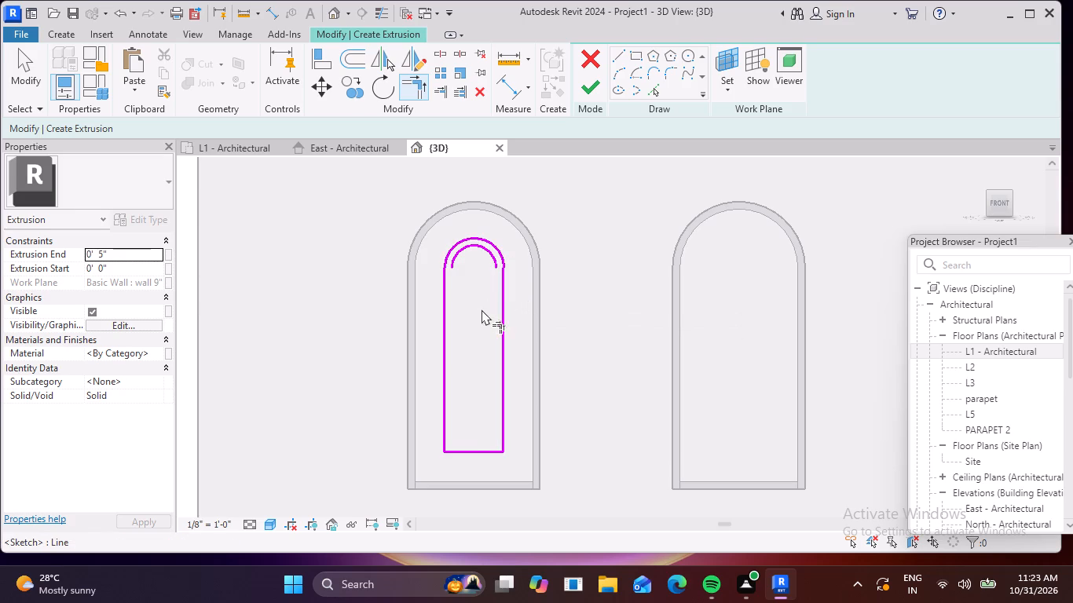
key("F1")
key("F1")
key("F1")
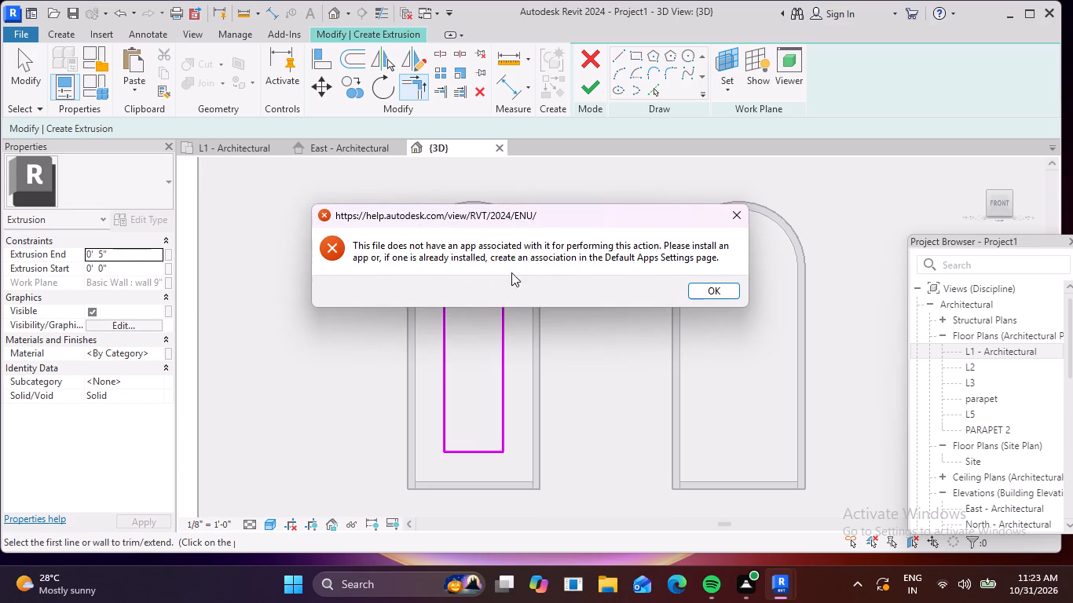
left_click(738, 212)
key("Escape")
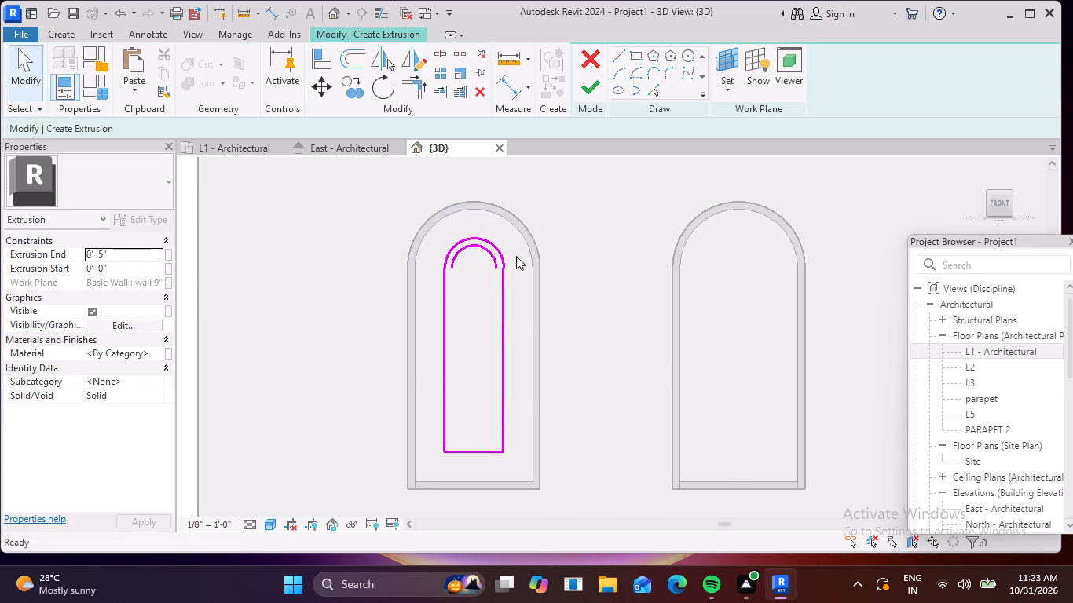
key("Escape")
Delete the smaller inner arc from the extrusion sketch.
left_click(493, 258)
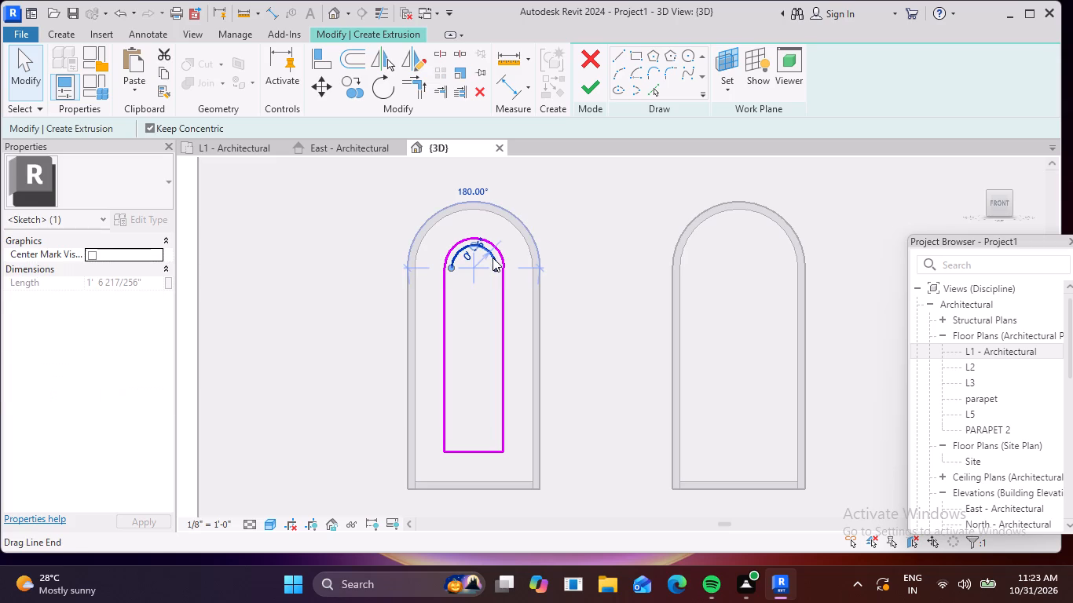
key("Delete")
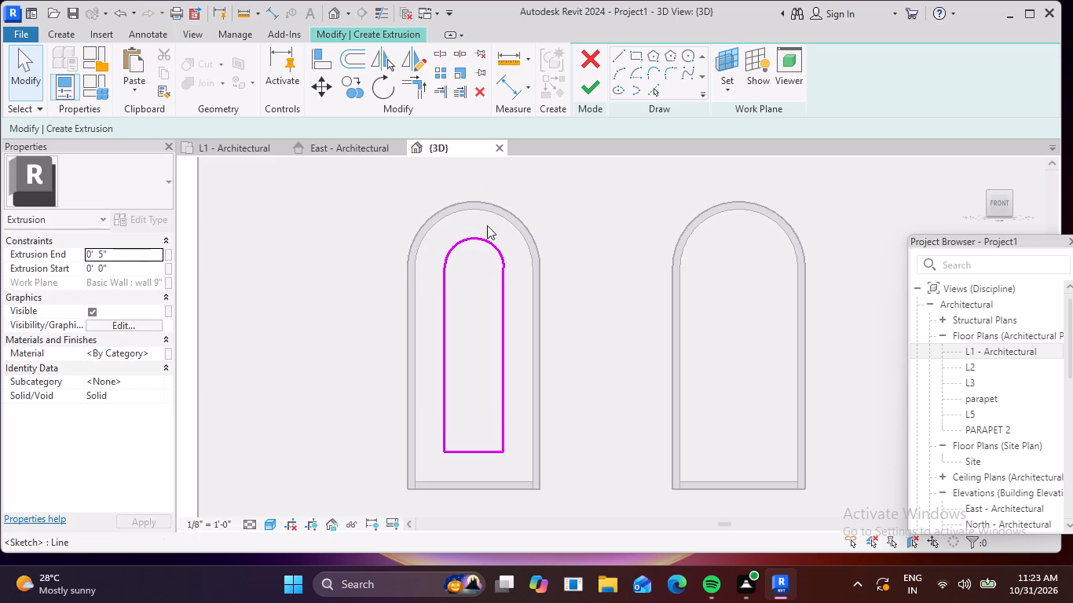
Pick the outer loop's arc, both sides and bottom with a 2" offset to sketch a parallel inner outline inside it.
left_click(652, 92)
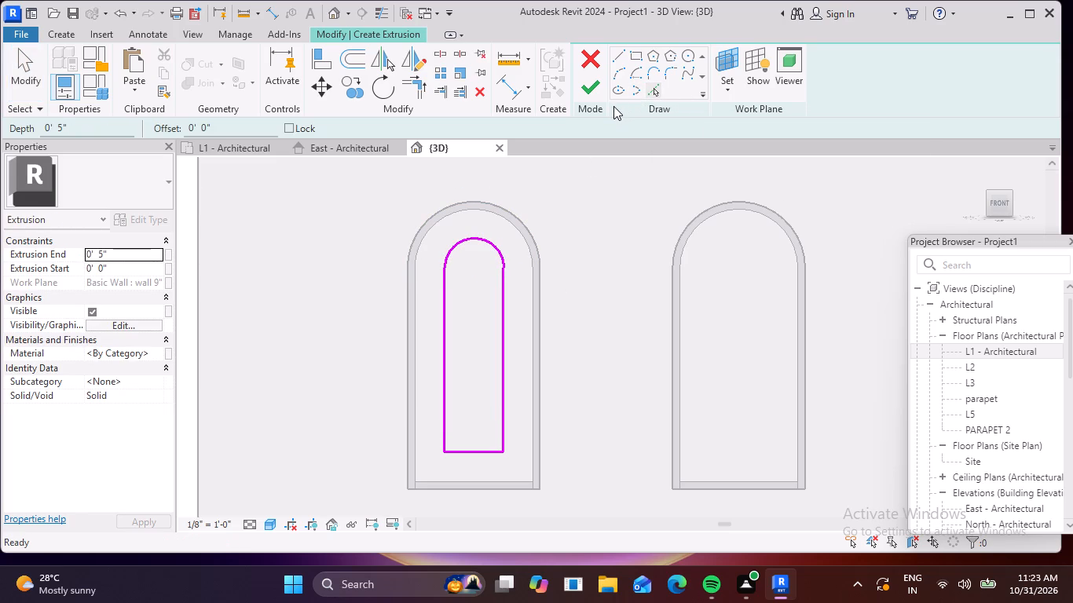
left_click(235, 129)
key("BackSpace")
key("BackSpace")
key("BackSpace")
key("BackSpace")
key("BackSpace")
key("BackSpace")
key("BackSpace")
key("BackSpace")
key("BackSpace")
key("BackSpace")
key("BackSpace")
key("BackSpace")
key("BackSpace")
key("2")
key("shift+quotedbl")
key("Return")
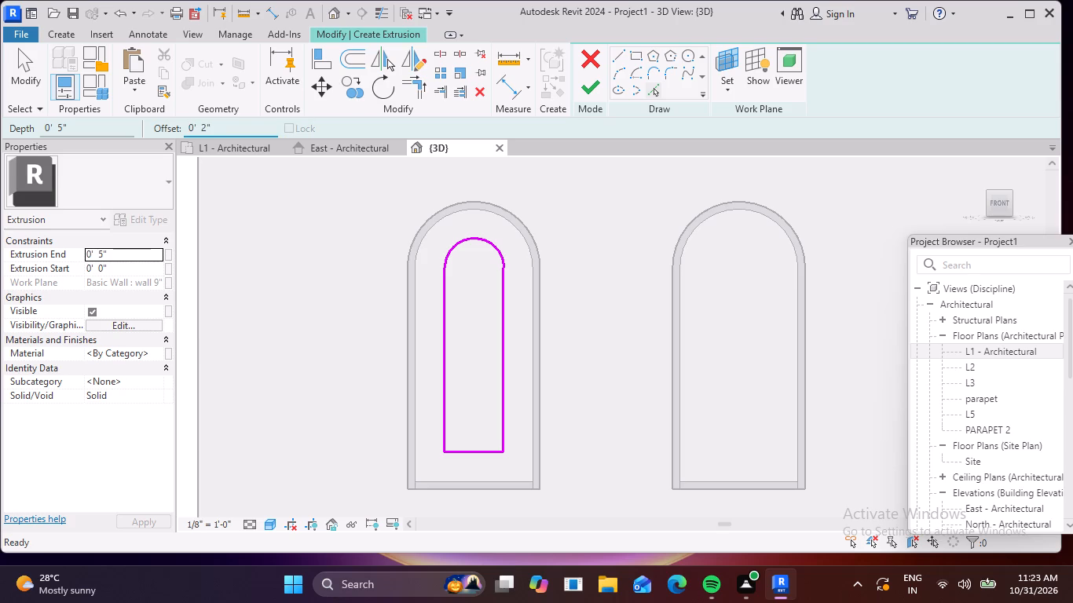
left_click(478, 239)
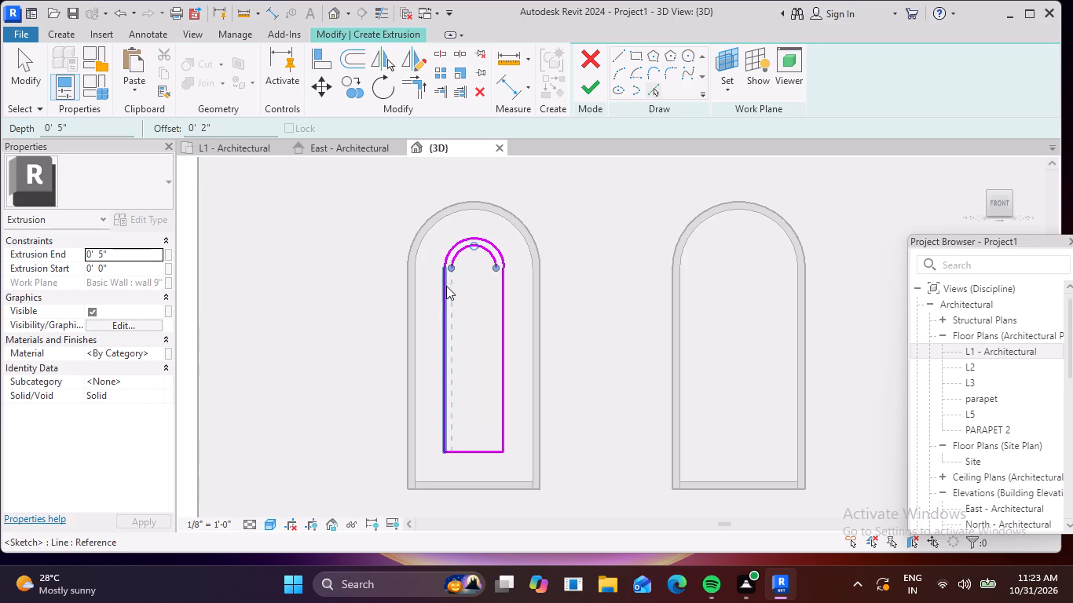
left_click(445, 288)
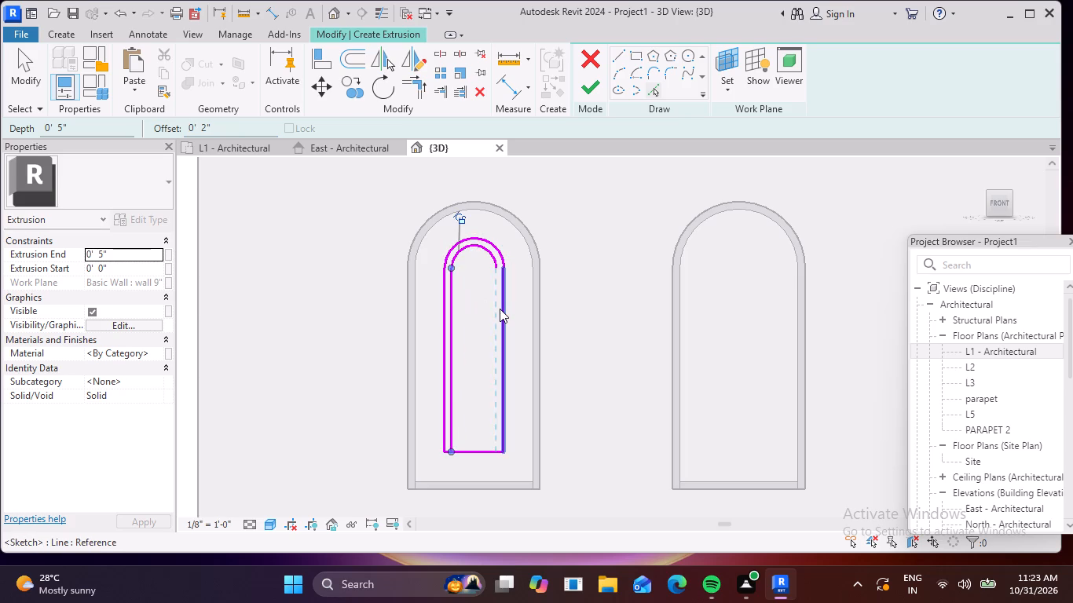
left_click(500, 309)
left_click(472, 447)
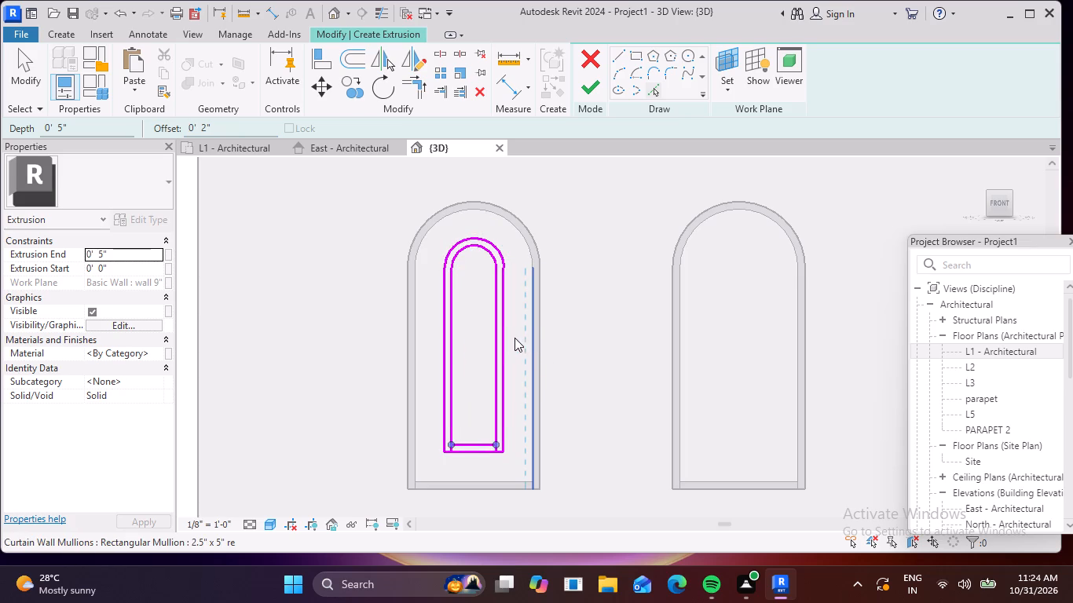
Trim the inner outline's two bottom corners and finish the extrusion sketch as a hollow arched frame.
left_click(419, 87)
left_click(453, 426)
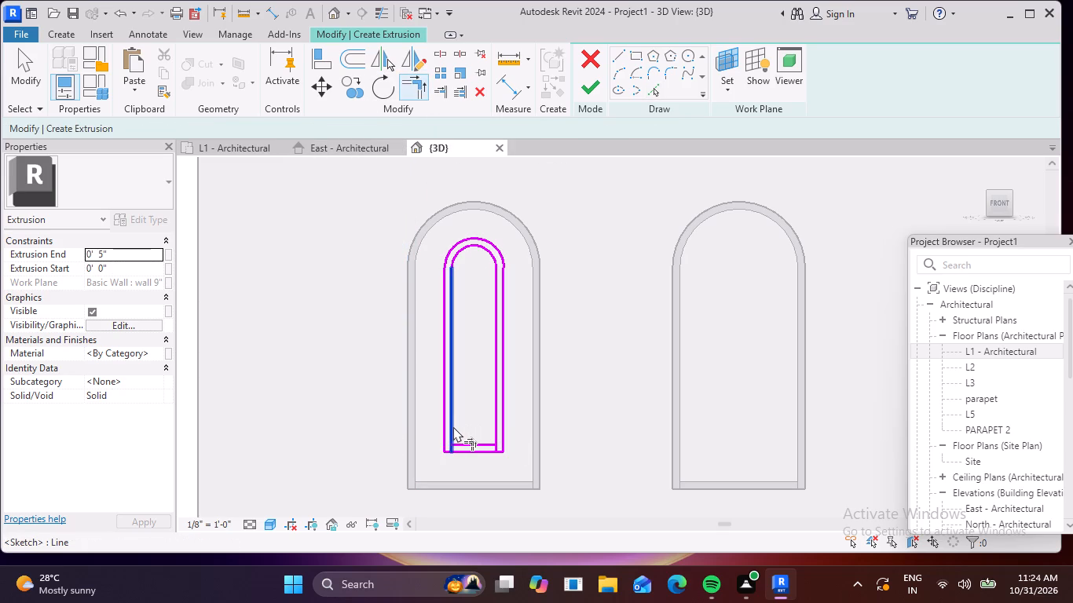
left_click(467, 440)
left_click(495, 429)
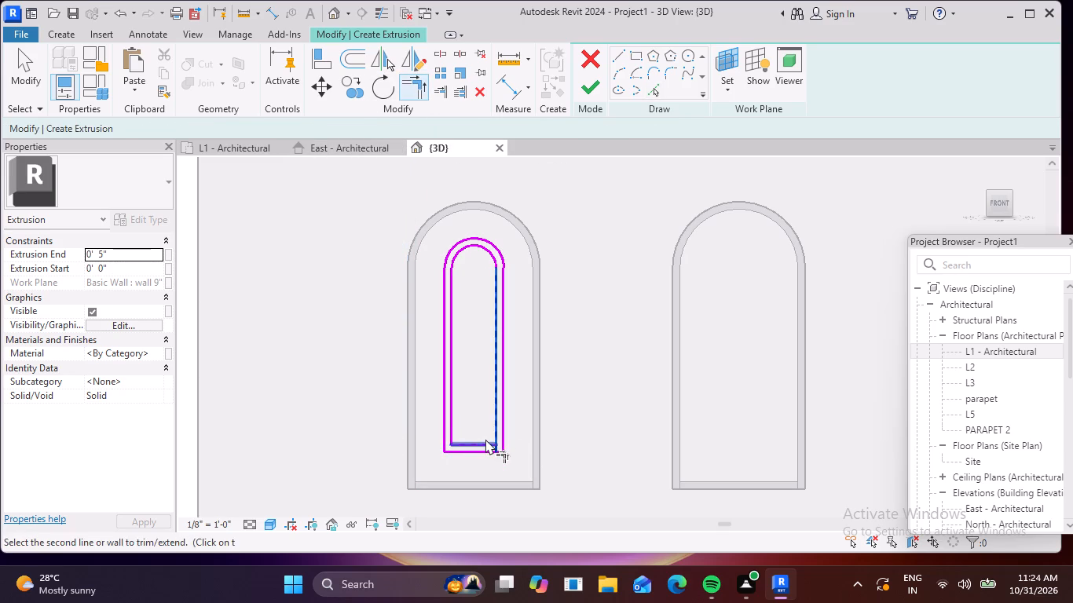
left_click(485, 439)
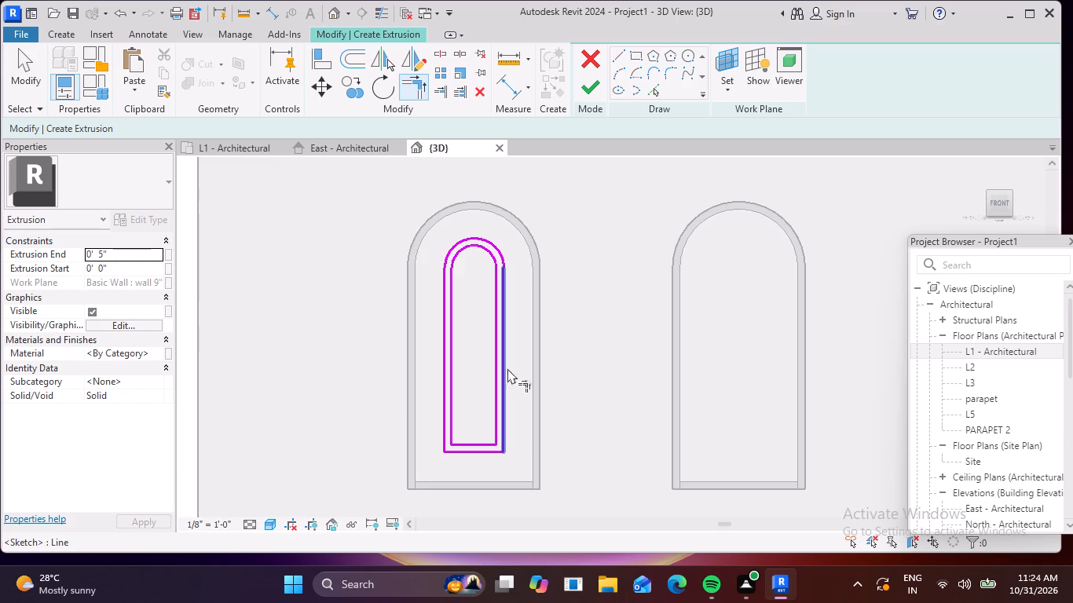
left_click(594, 76)
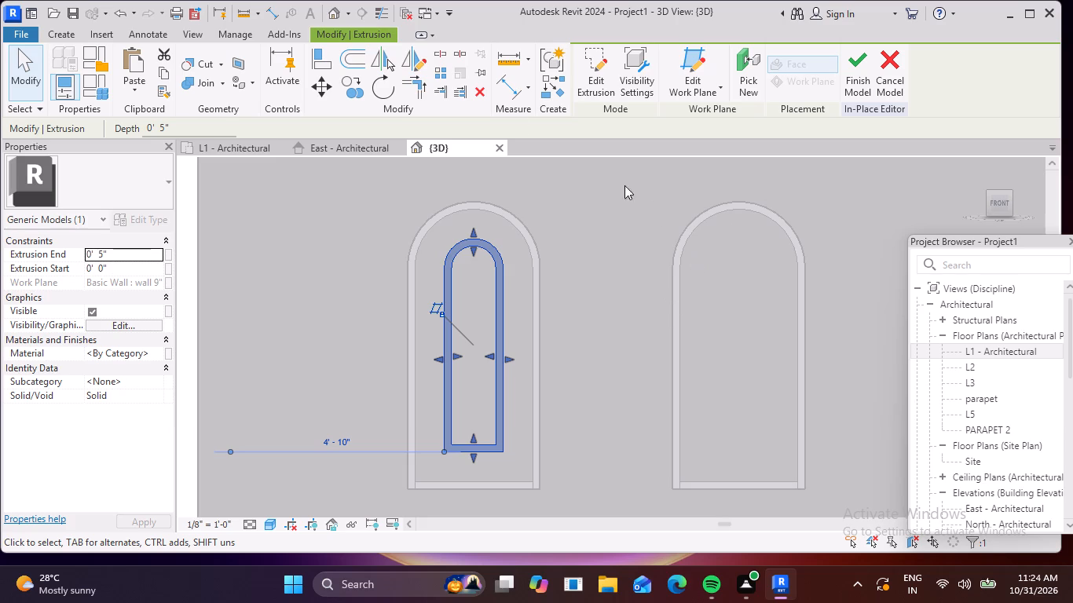
Examine the arched frame extrusion against the leftmost upper window and wall from angled 3D views.
left_click(328, 11)
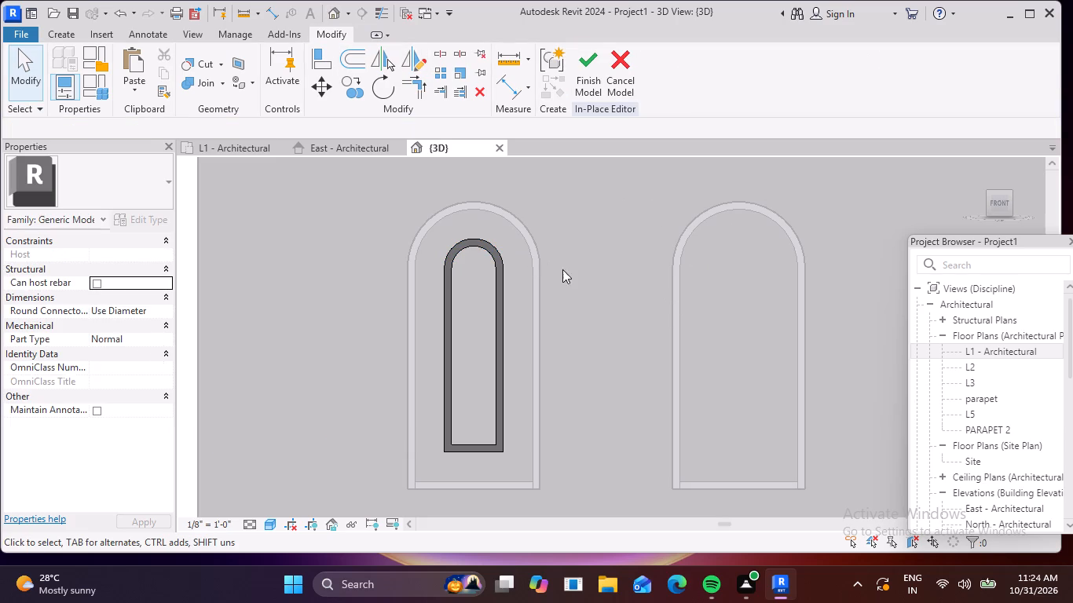
middle_click_drag(595, 282, 597, 305, "shift")
middle_click_drag(702, 317, 756, 342, "shift")
scroll(743, 320, "down", 5)
middle_click_drag(771, 270, 618, 207)
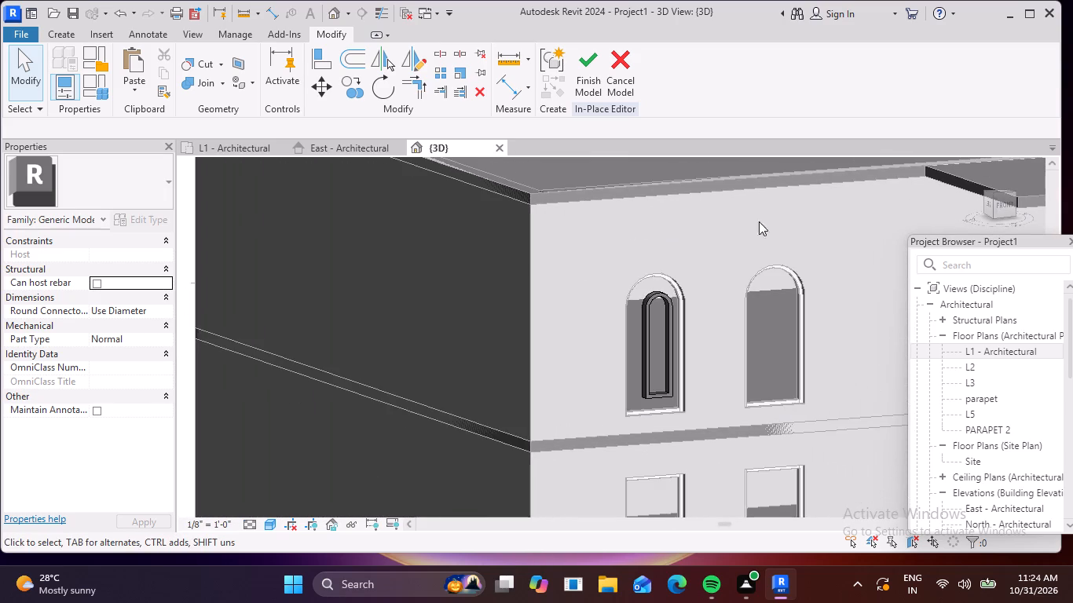
middle_click_drag(742, 218, 771, 259, "shift")
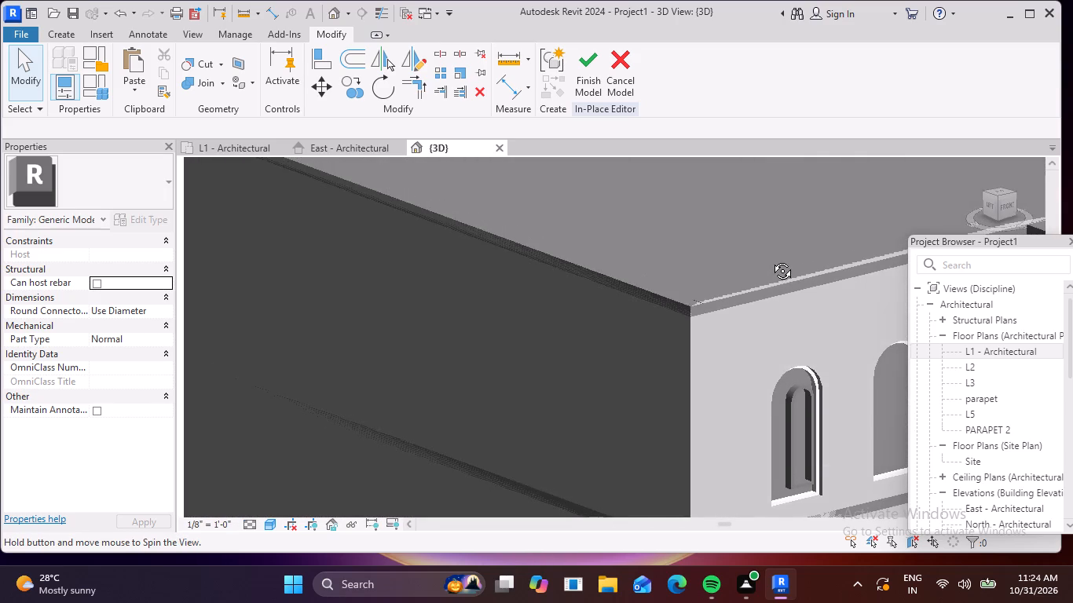
middle_click_drag(771, 259, 771, 260, "shift")
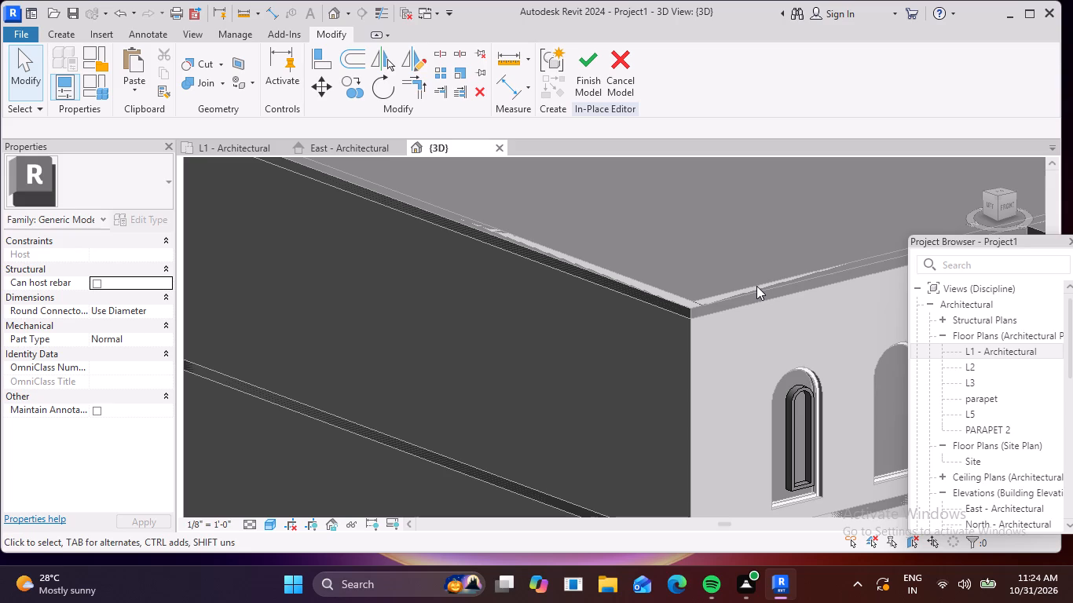
Return to the front view and select the arched frame extrusion in the upper floor's leftmost window.
left_click(1005, 209)
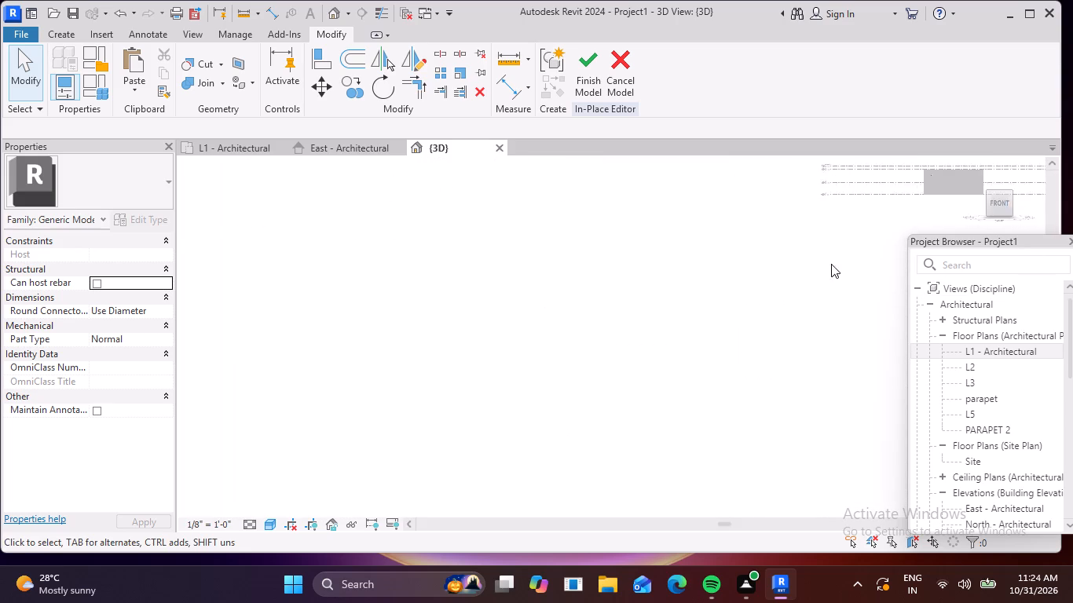
scroll(559, 367, "up", 7)
scroll(621, 332, "up", 7)
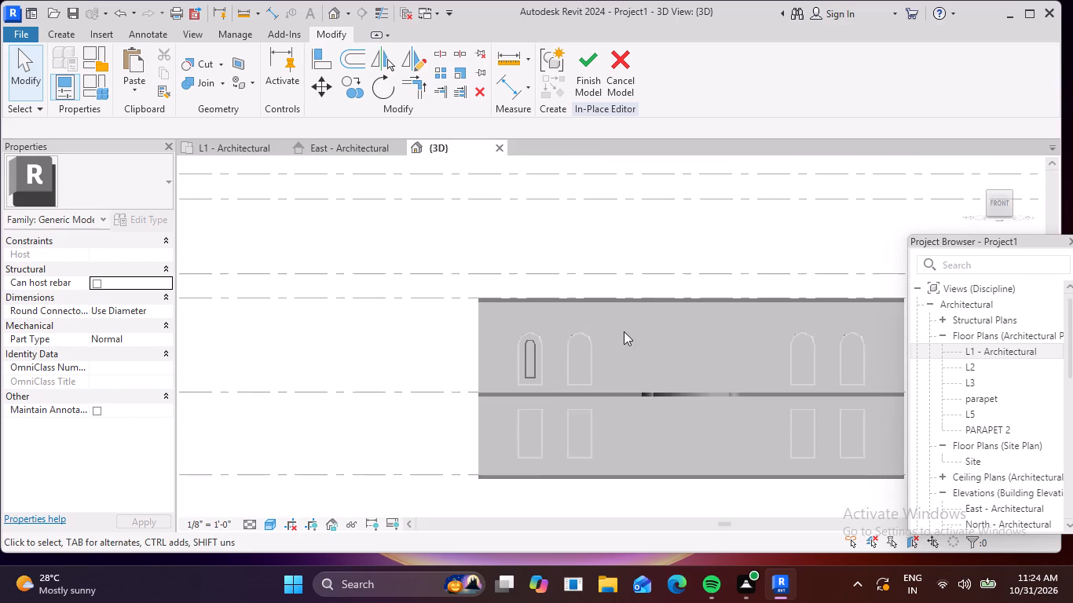
scroll(625, 331, "up", 5)
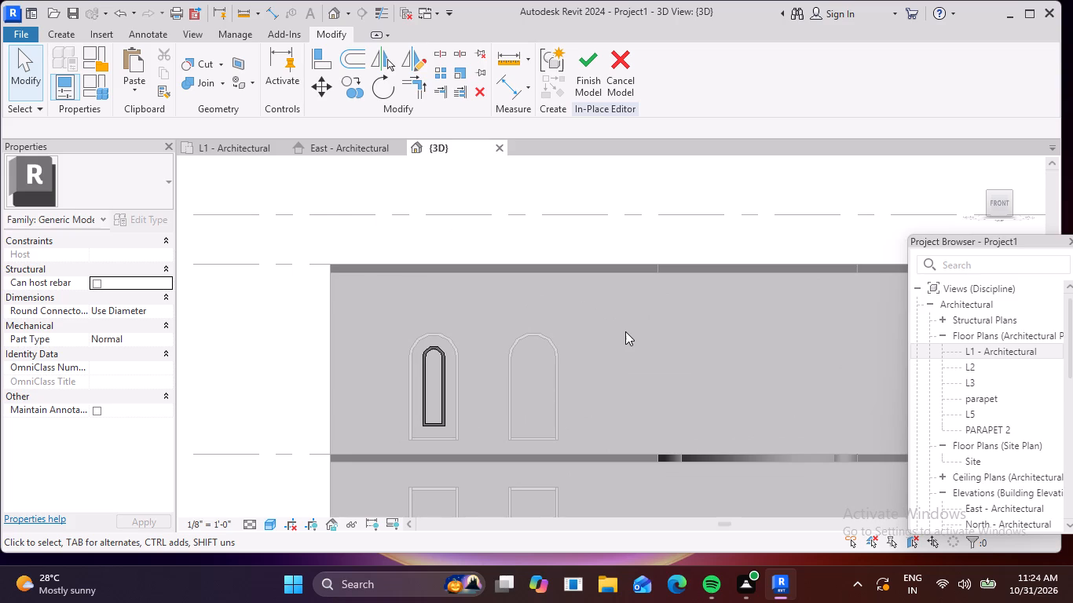
left_click(442, 364)
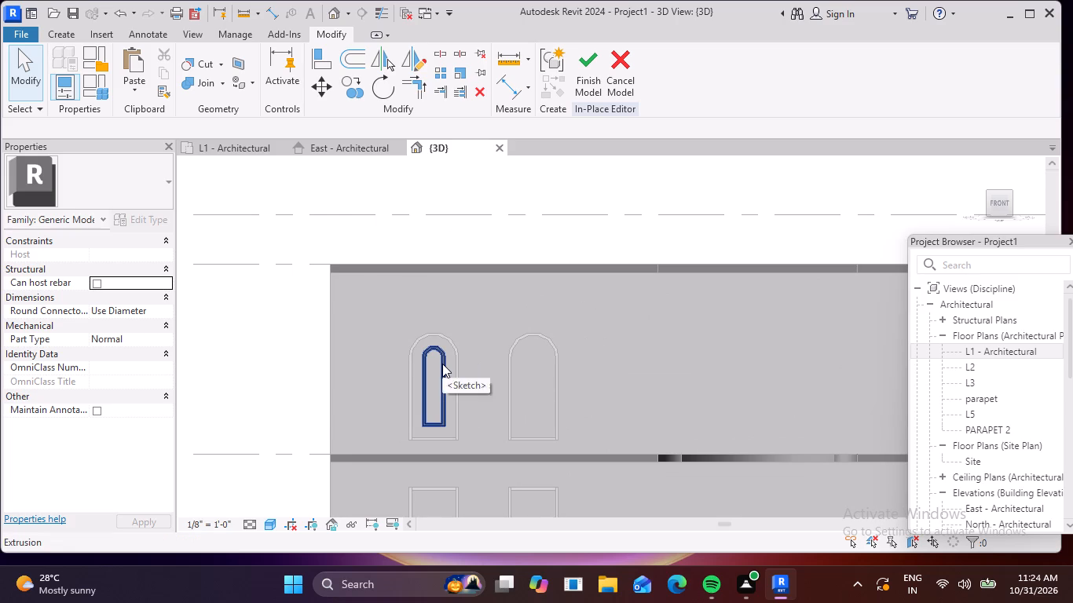
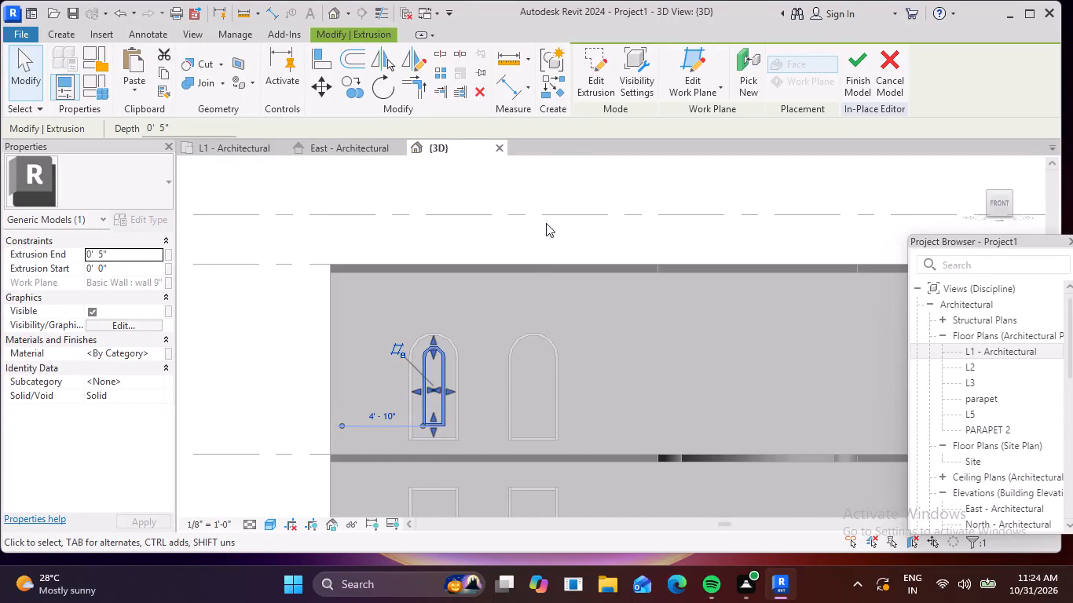
Edit the extrusion sketch and draw an 8" horizontal line from the outer outline's right arch springing to the window frame.
left_click(602, 77)
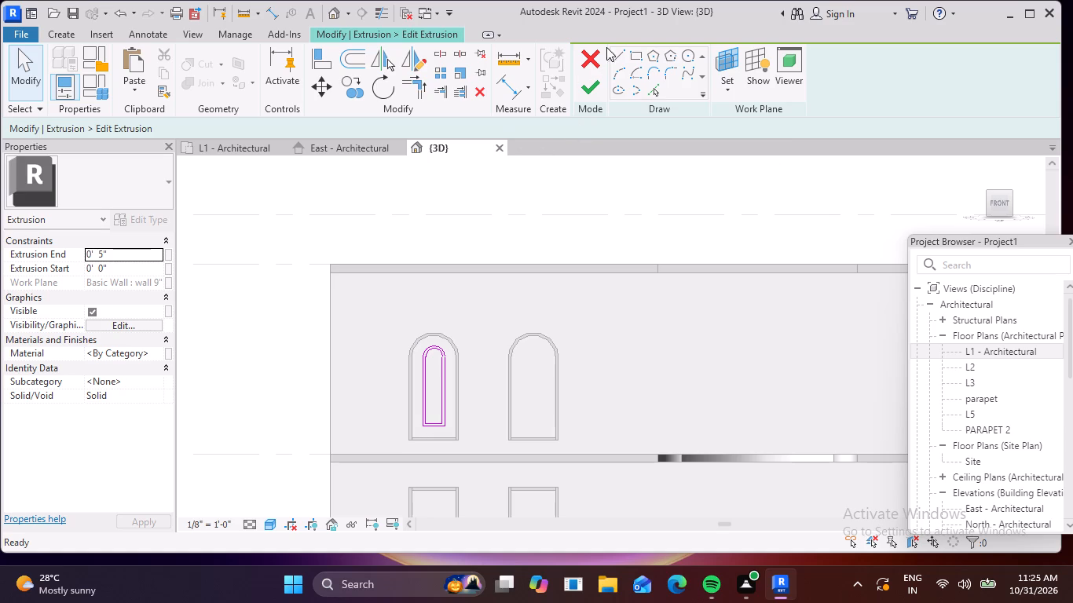
left_click(623, 61)
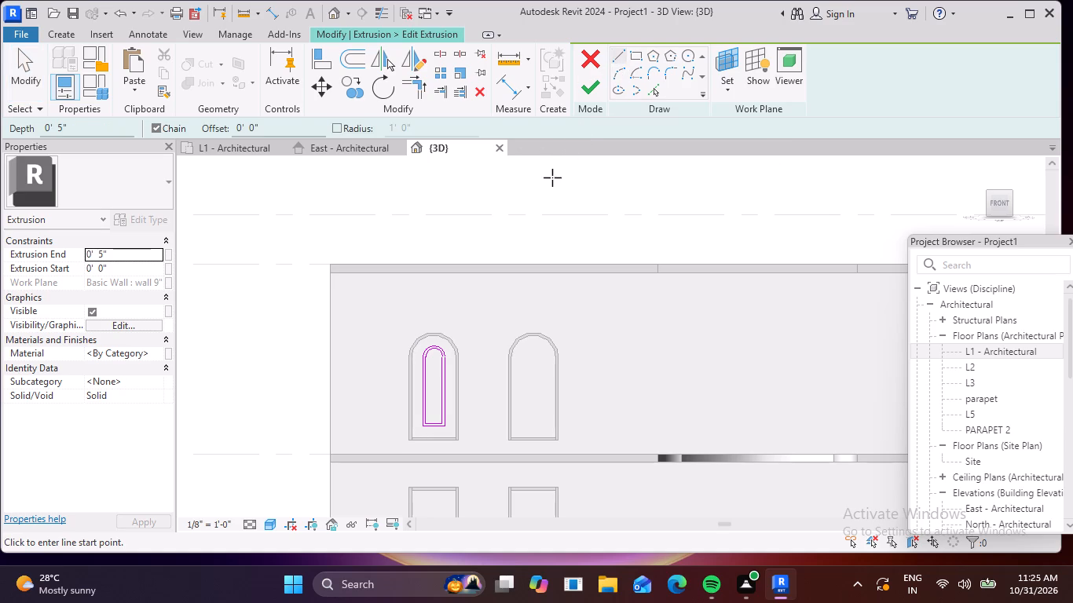
scroll(455, 368, "up", 8)
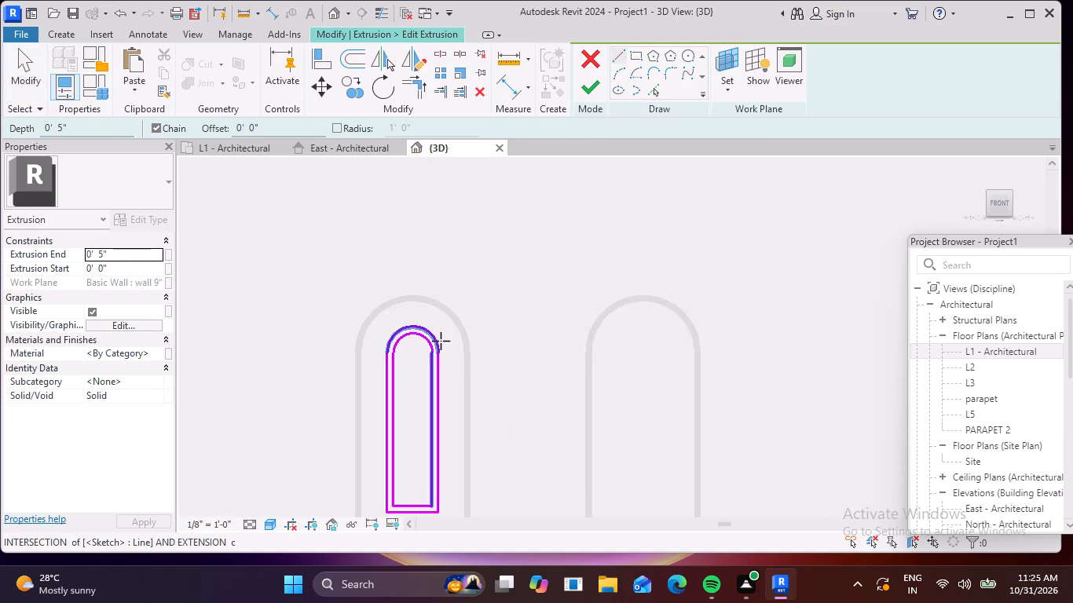
left_click(435, 353)
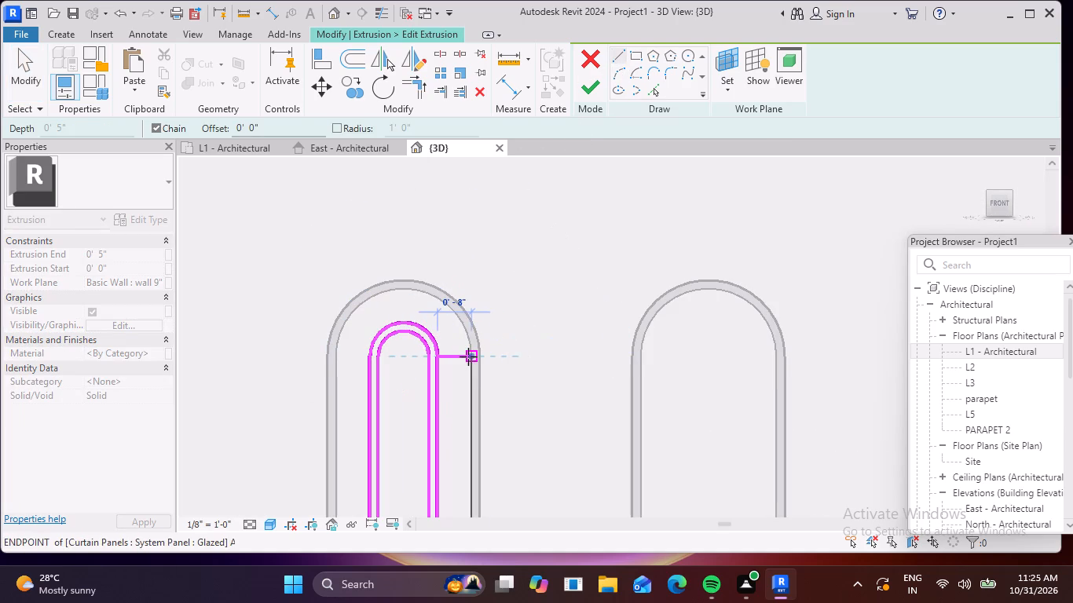
left_click(467, 356)
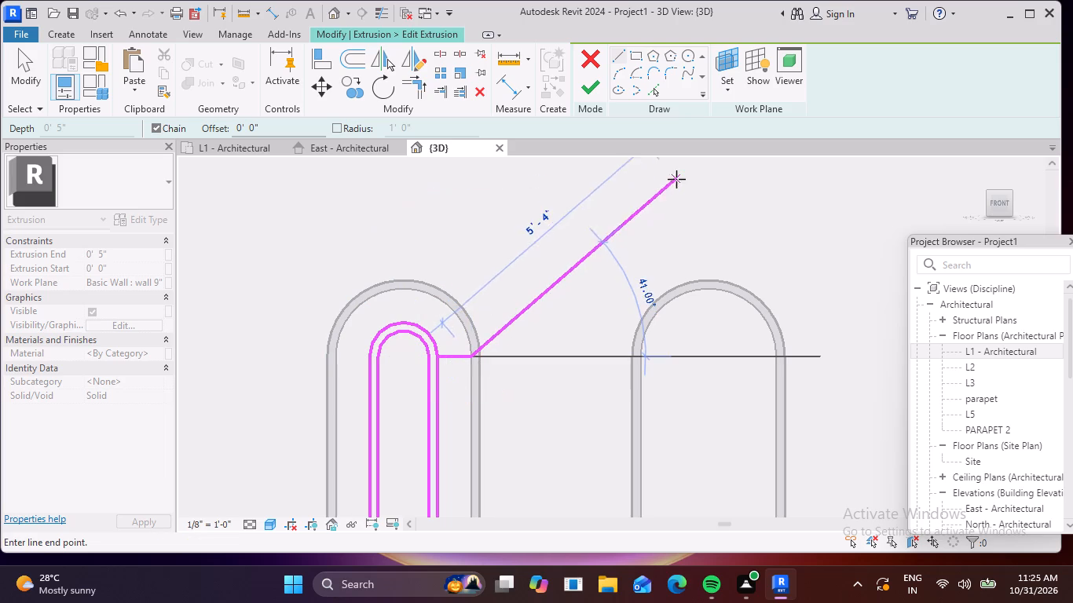
key("space")
key("Escape")
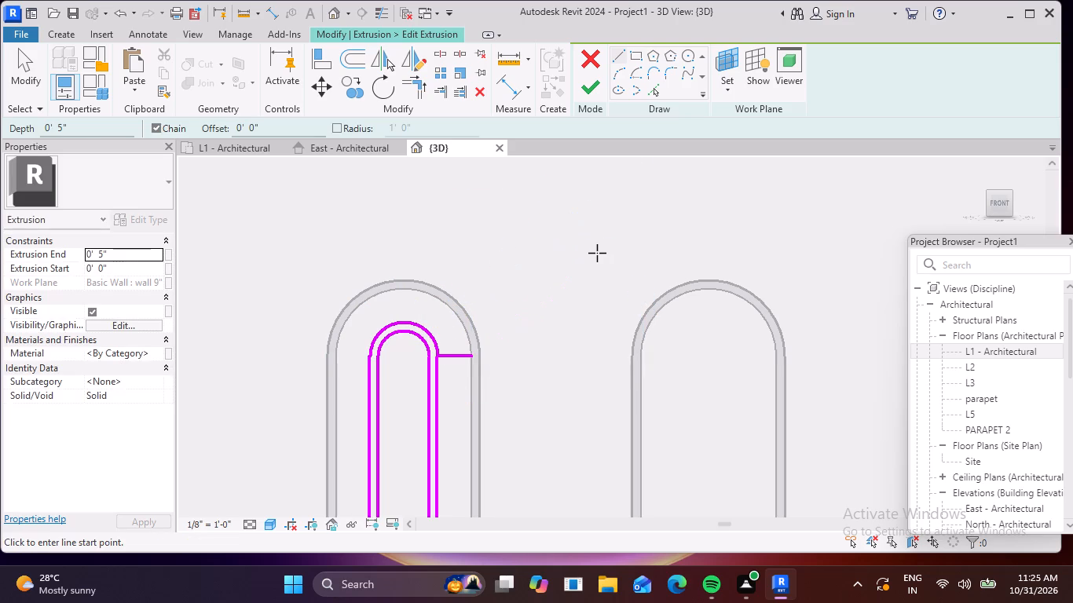
Pick the new horizontal line with a 1" offset to create parallel lines below and above it.
left_click(659, 86)
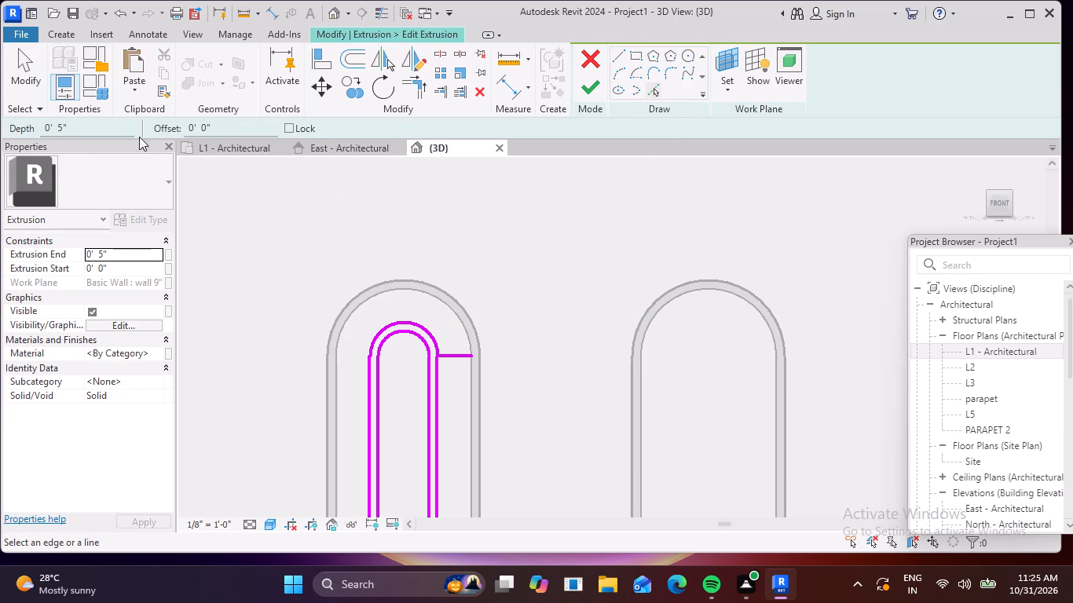
left_click(217, 126)
key("BackSpace")
key("BackSpace")
key("BackSpace")
key("BackSpace")
key("BackSpace")
key("BackSpace")
key("BackSpace")
key("BackSpace")
key("BackSpace")
key("BackSpace")
key("BackSpace")
key("BackSpace")
type("1'")
key("Return")
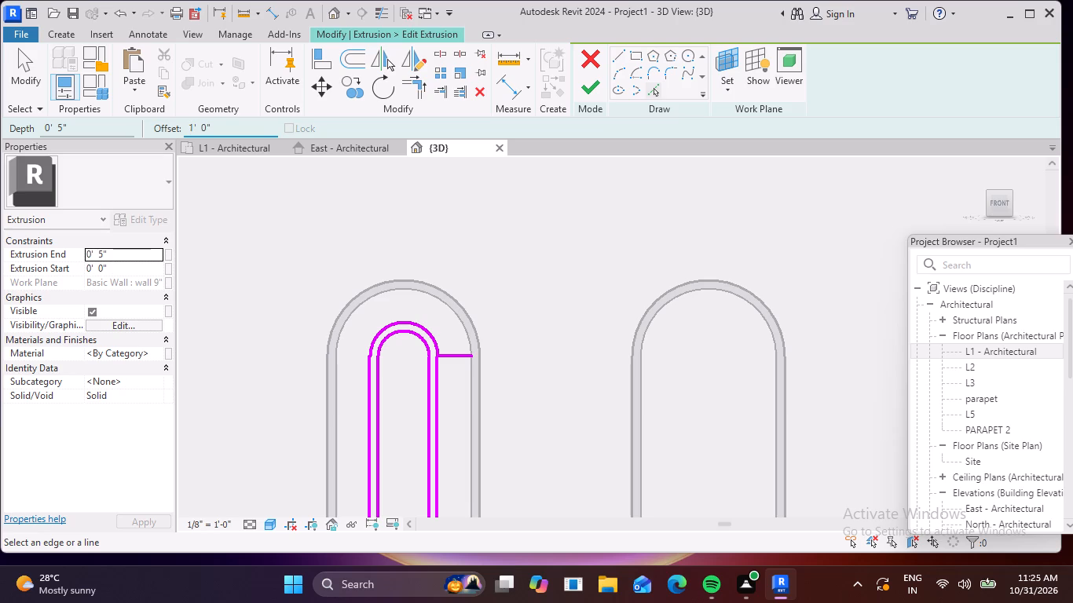
left_click(247, 130)
key("BackSpace")
key("BackSpace")
key("BackSpace")
key("BackSpace")
key("BackSpace")
key("BackSpace")
key("BackSpace")
key("BackSpace")
key("BackSpace")
key("BackSpace")
key("BackSpace")
key("BackSpace")
key("BackSpace")
key("1")
key("shift+quotedbl")
key("Return")
scroll(438, 354, "up", 5)
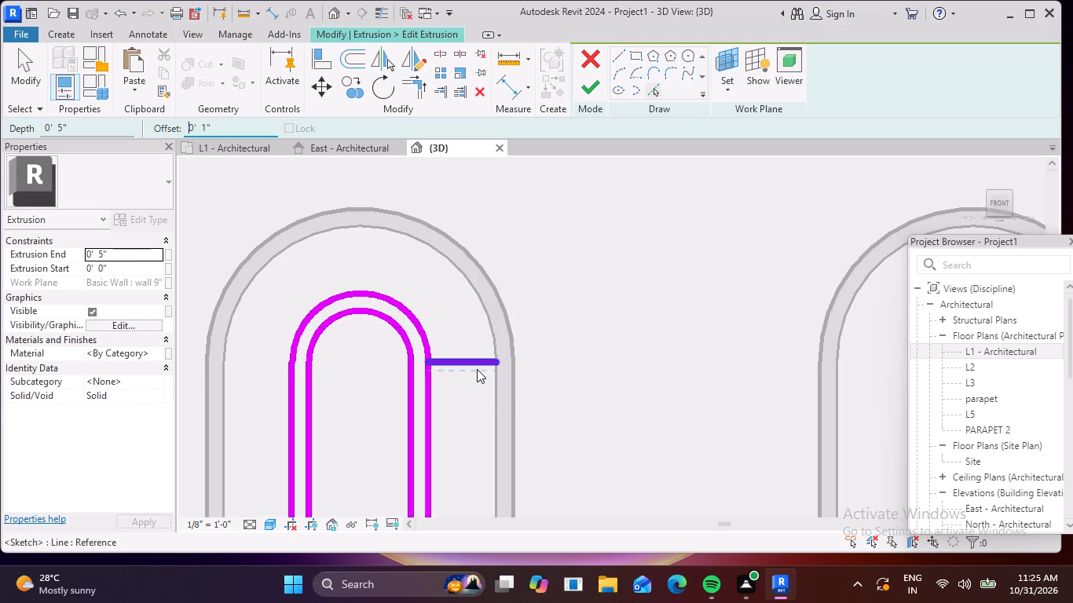
left_click(477, 370)
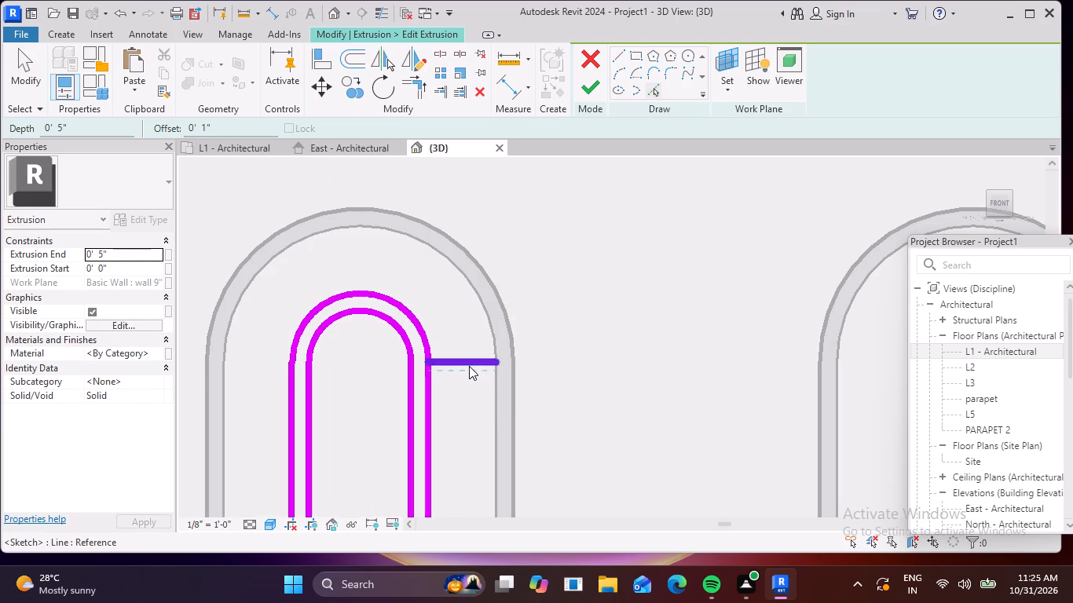
left_click(469, 366)
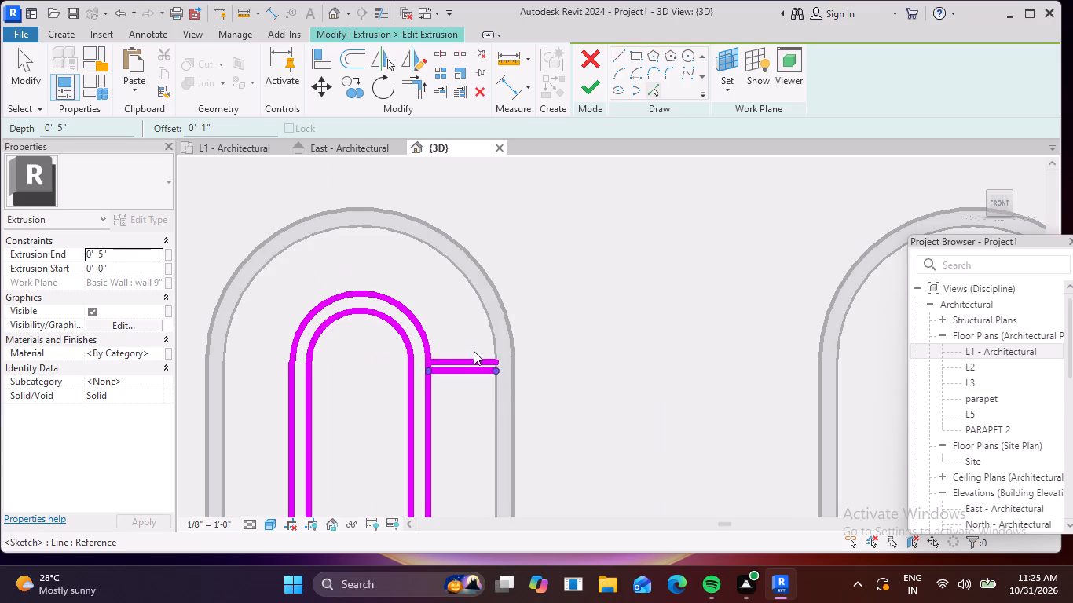
scroll(475, 356, "up", 5)
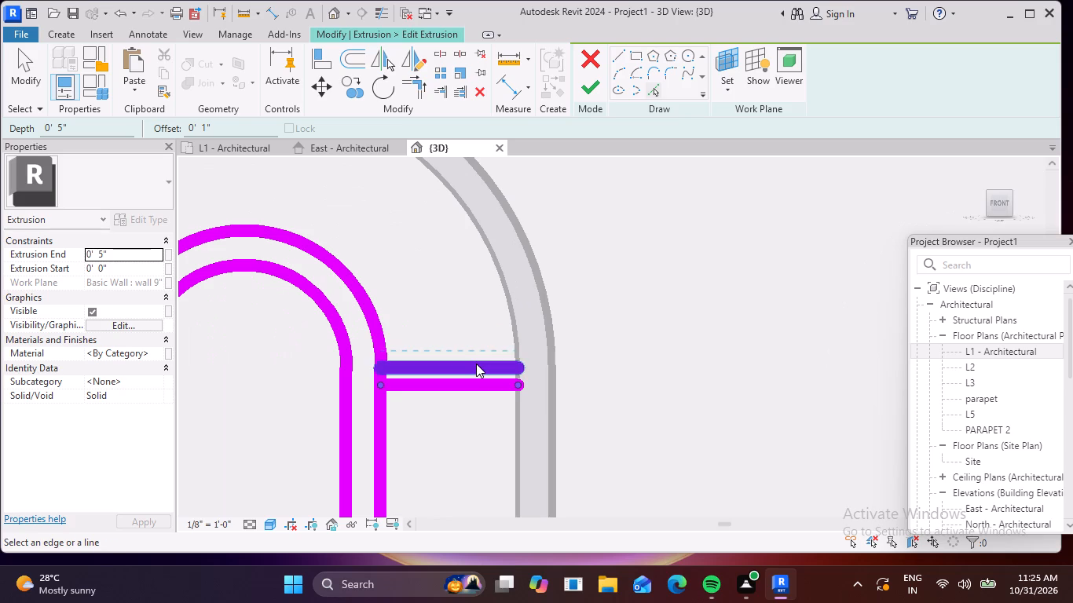
left_click(476, 364)
key("Escape")
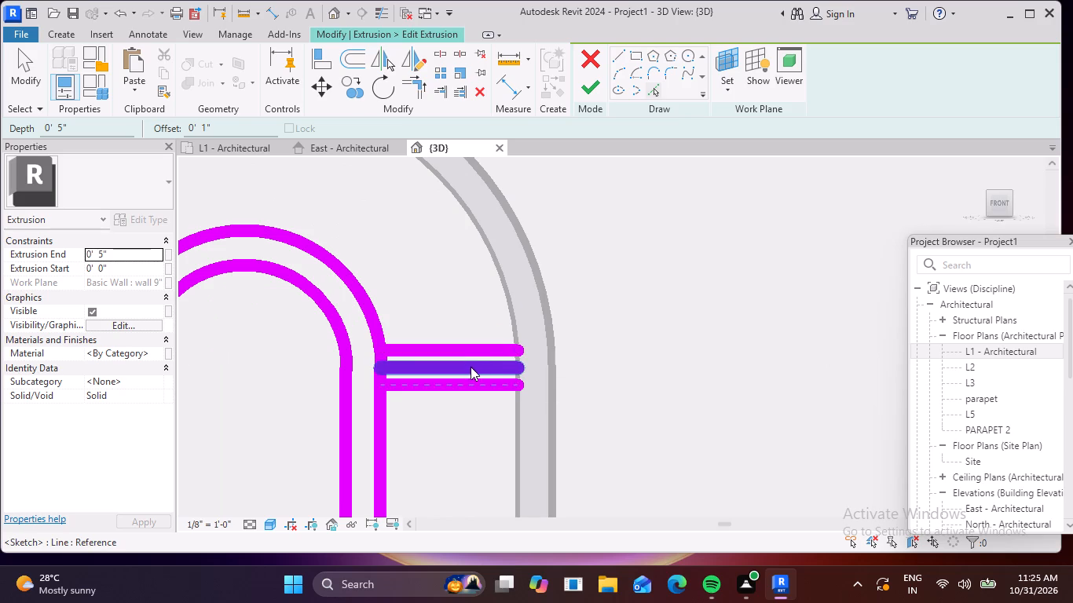
key("Escape")
Delete the original horizontal line between the two offset lines.
left_click(466, 365)
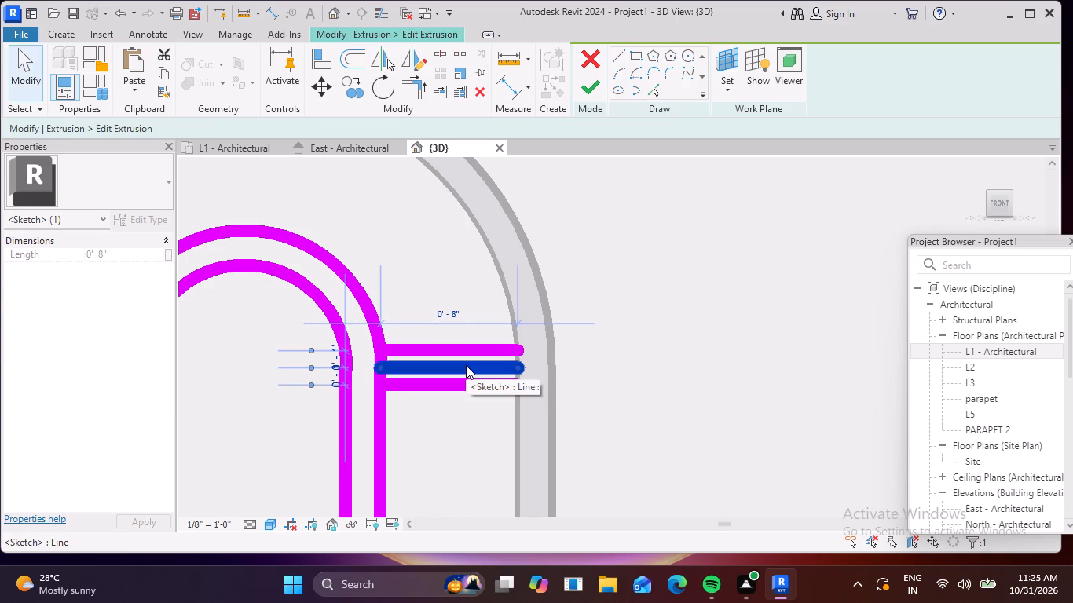
key("Delete")
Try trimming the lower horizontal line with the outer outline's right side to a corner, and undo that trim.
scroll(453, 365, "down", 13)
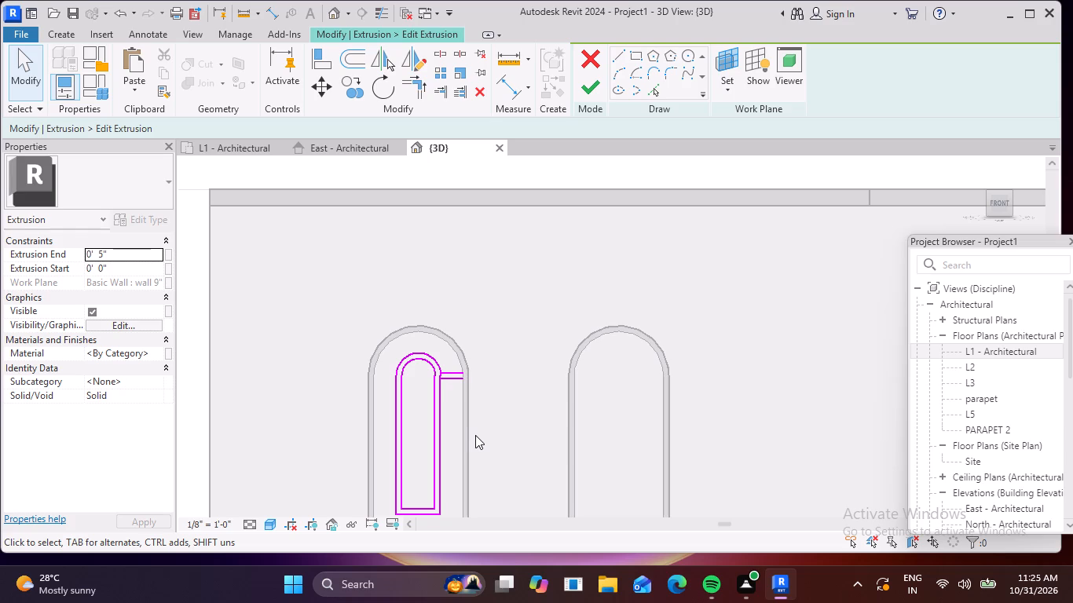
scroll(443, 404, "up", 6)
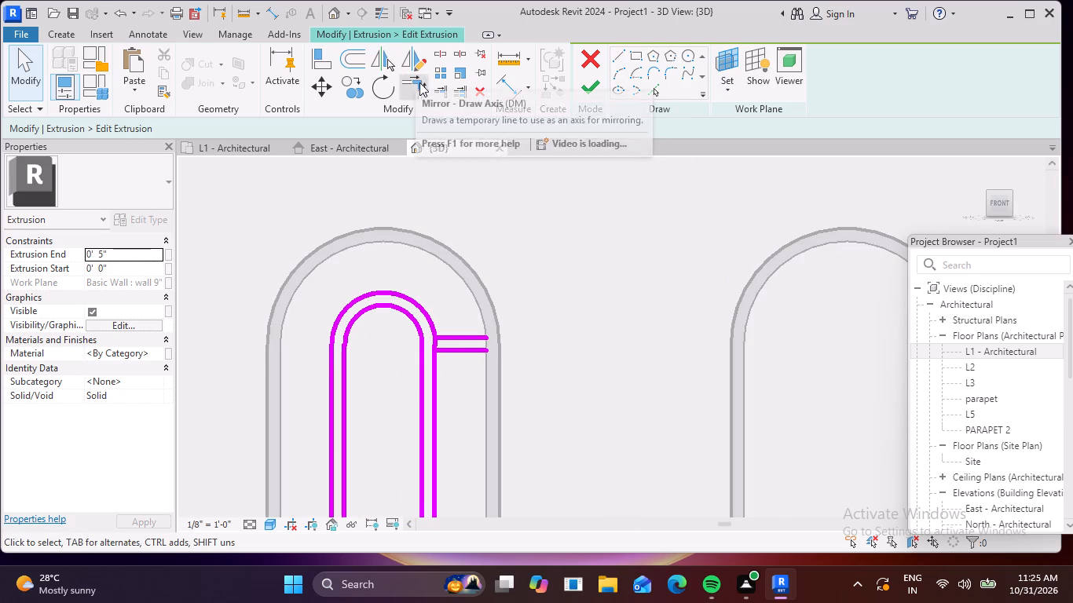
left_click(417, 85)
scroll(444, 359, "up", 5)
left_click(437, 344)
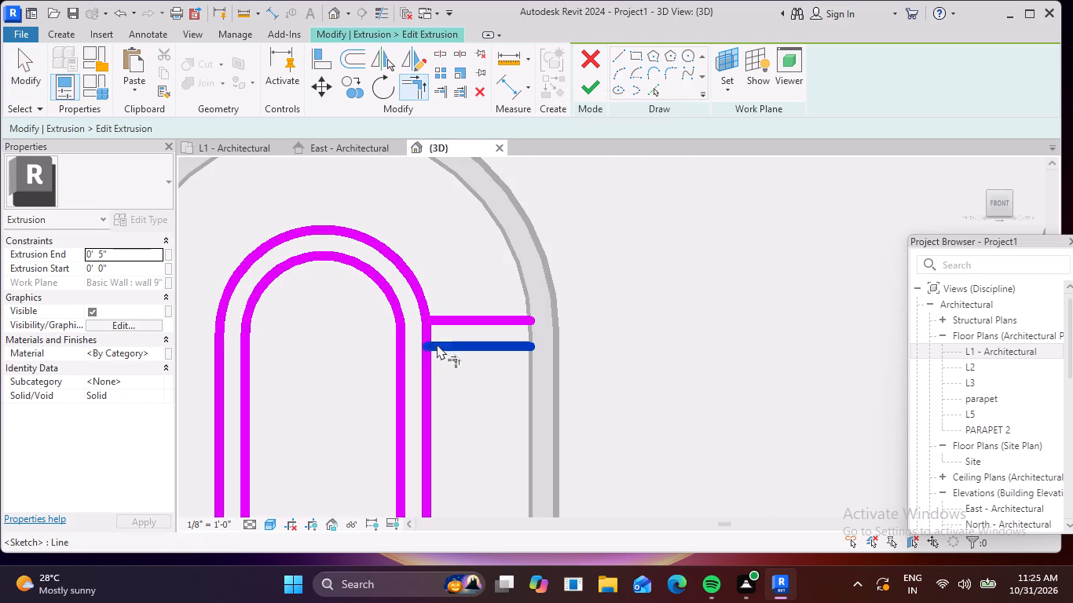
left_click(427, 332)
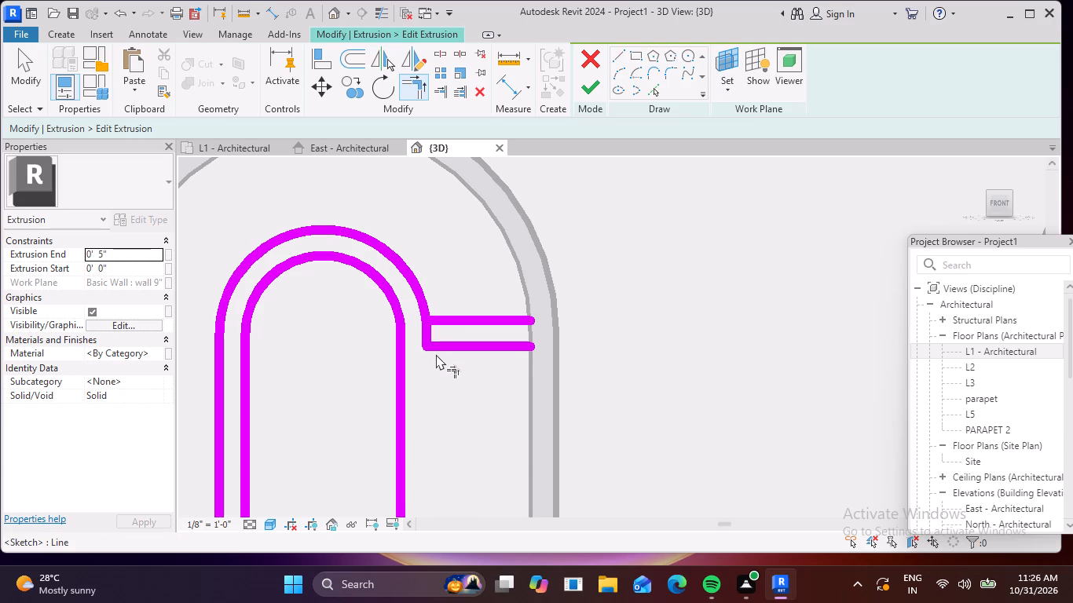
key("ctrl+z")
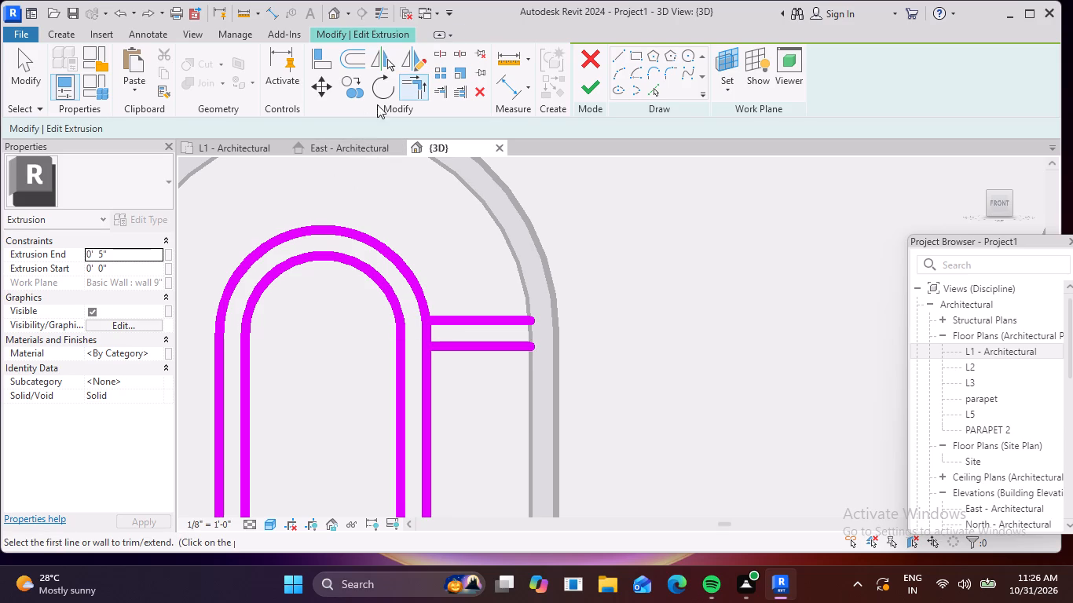
Trim the outer outline's right side to the lower horizontal line and its arc to the upper one, opening the gap between them.
left_click(410, 86)
left_click(428, 370)
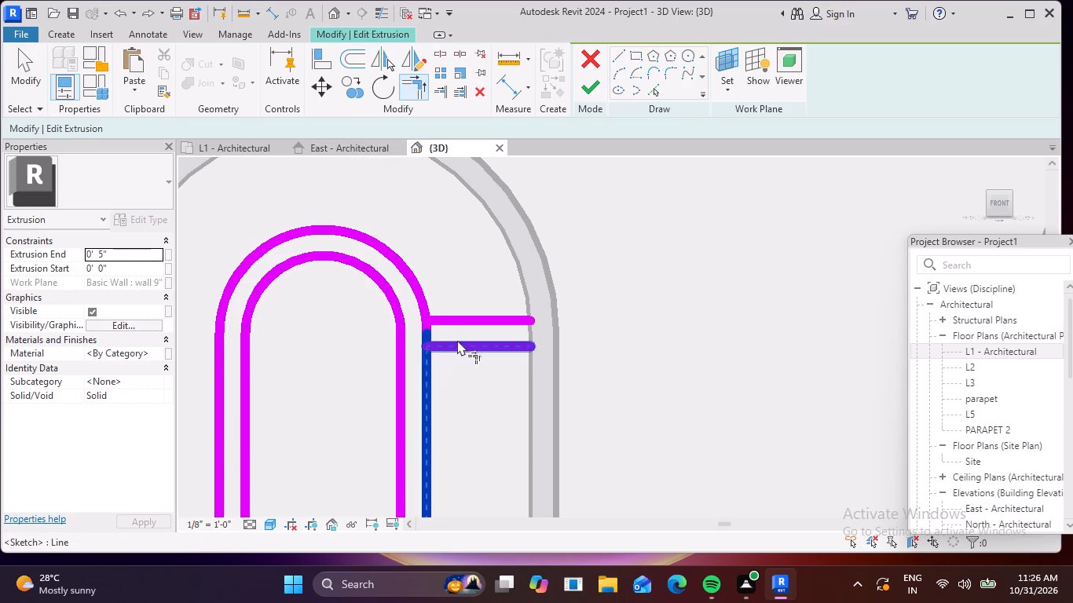
left_click(458, 341)
left_click(445, 317)
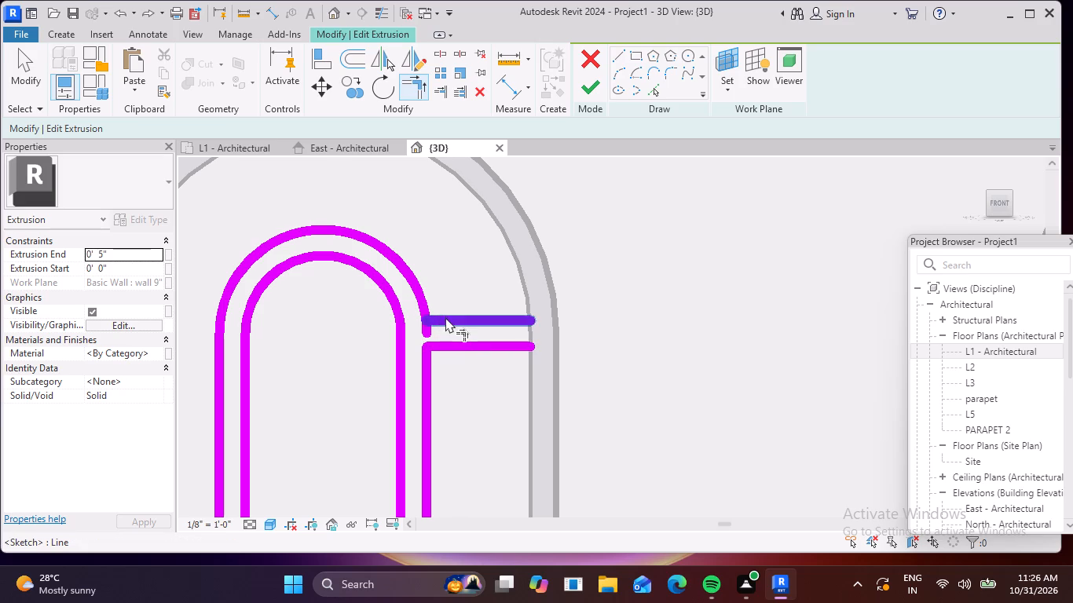
left_click(422, 298)
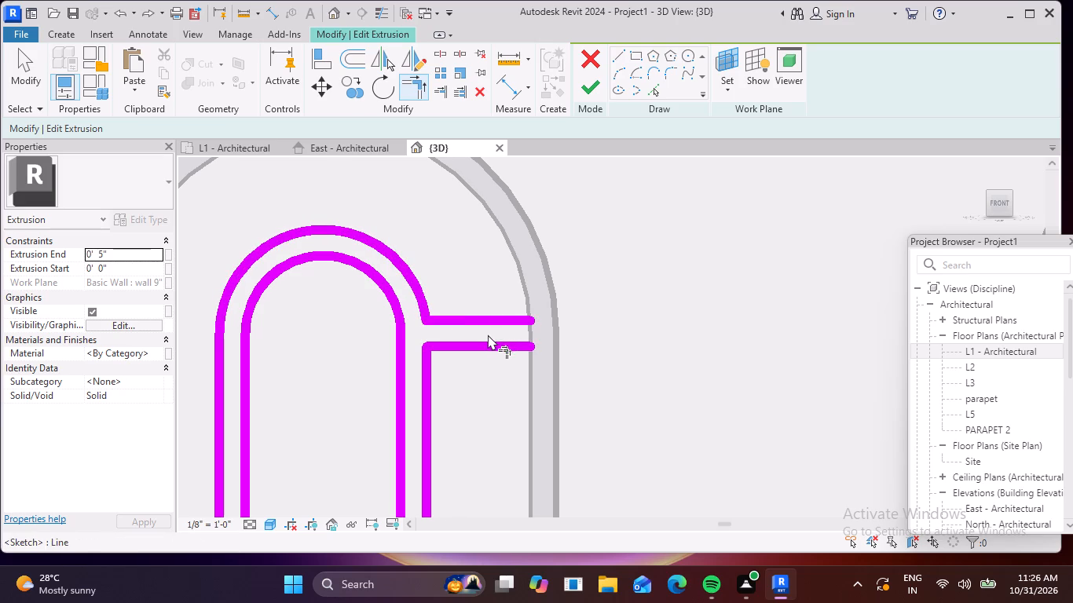
key("Escape")
key("Escape")
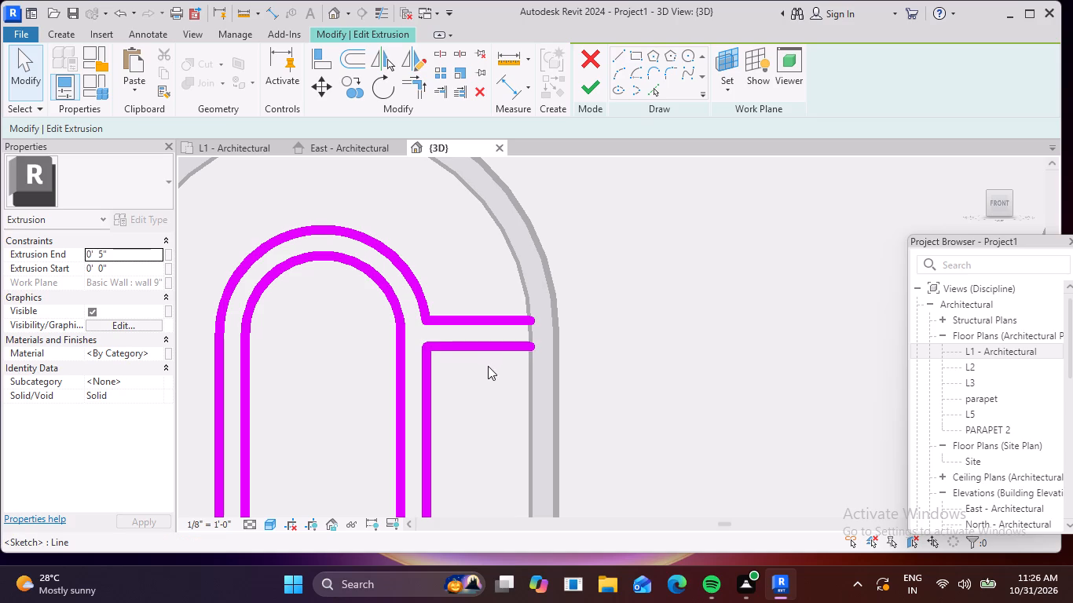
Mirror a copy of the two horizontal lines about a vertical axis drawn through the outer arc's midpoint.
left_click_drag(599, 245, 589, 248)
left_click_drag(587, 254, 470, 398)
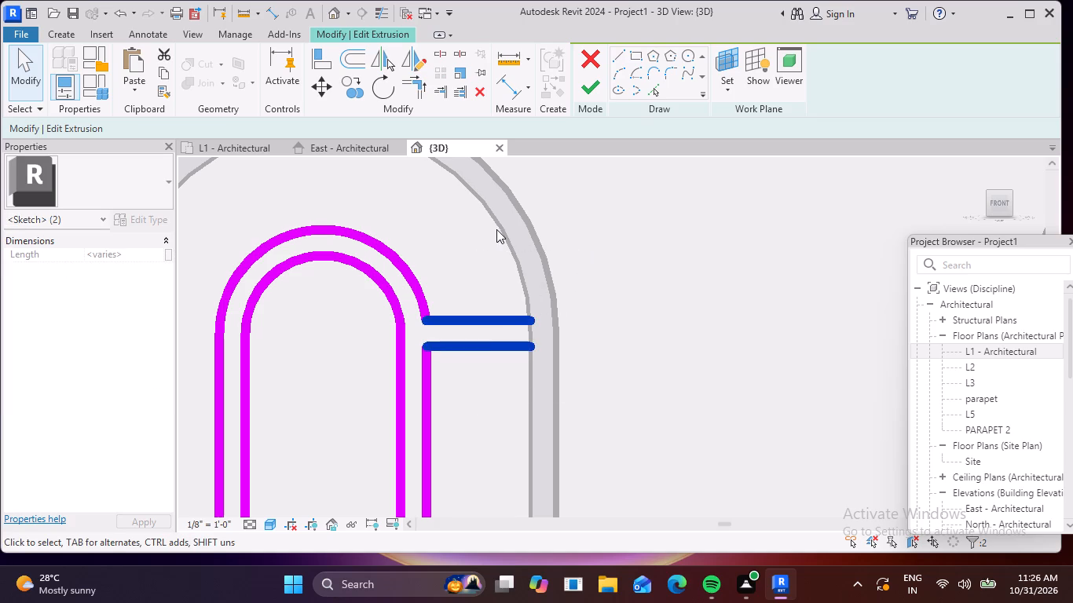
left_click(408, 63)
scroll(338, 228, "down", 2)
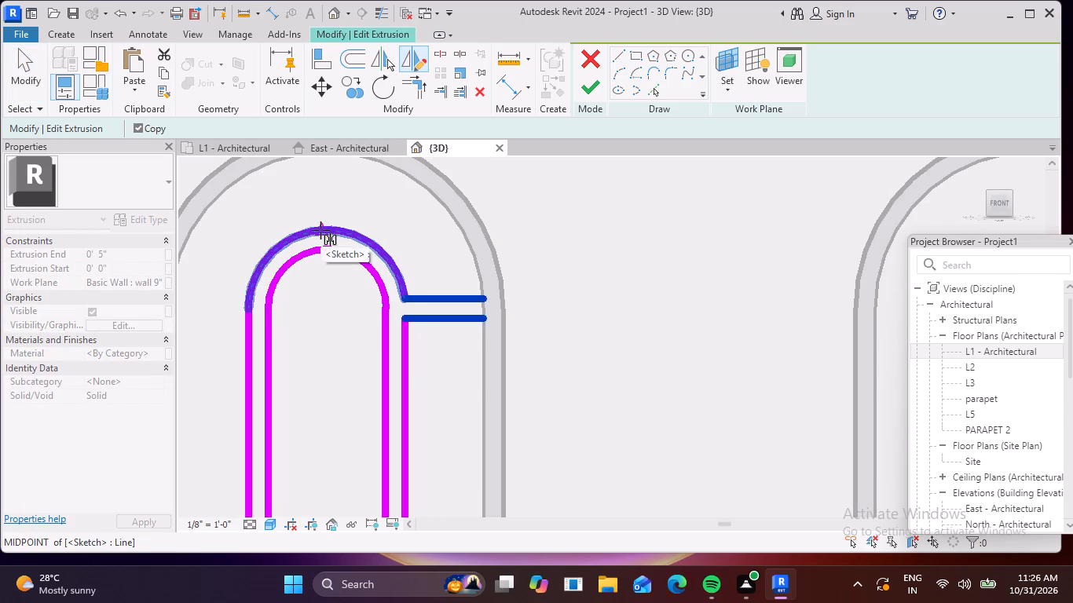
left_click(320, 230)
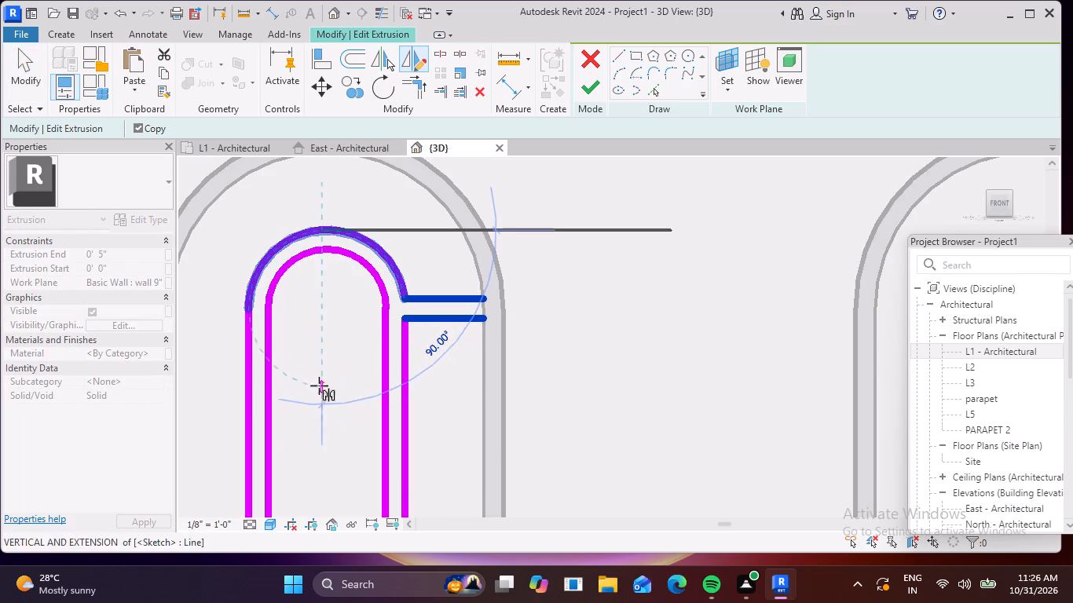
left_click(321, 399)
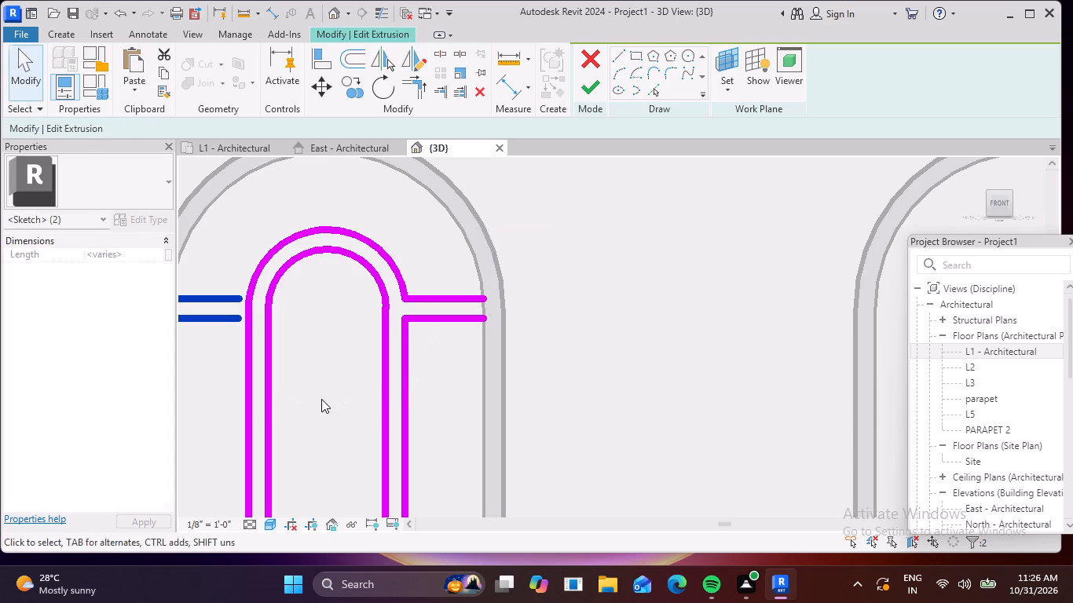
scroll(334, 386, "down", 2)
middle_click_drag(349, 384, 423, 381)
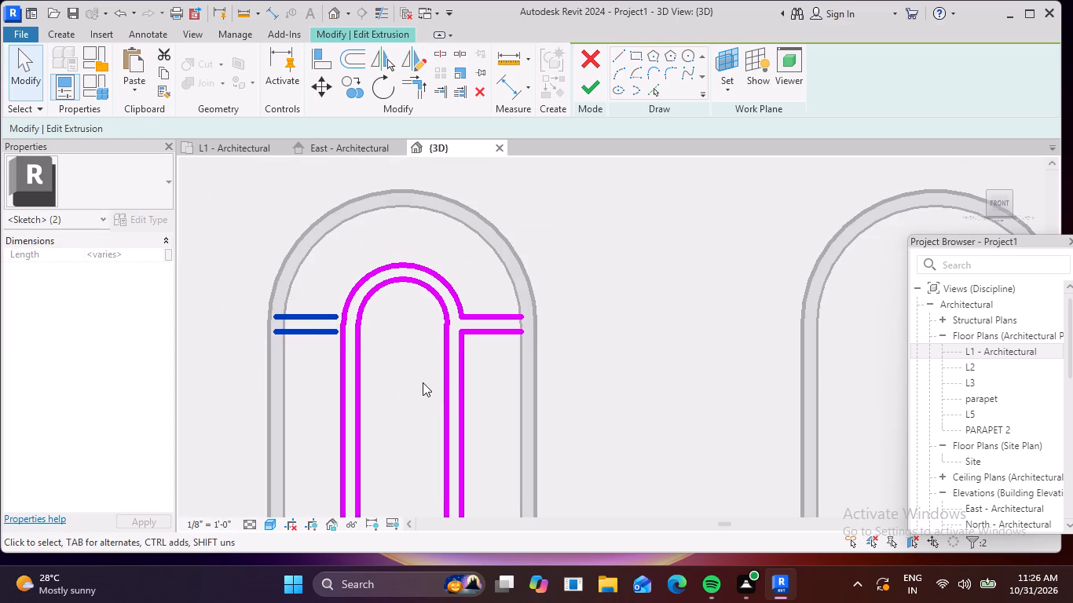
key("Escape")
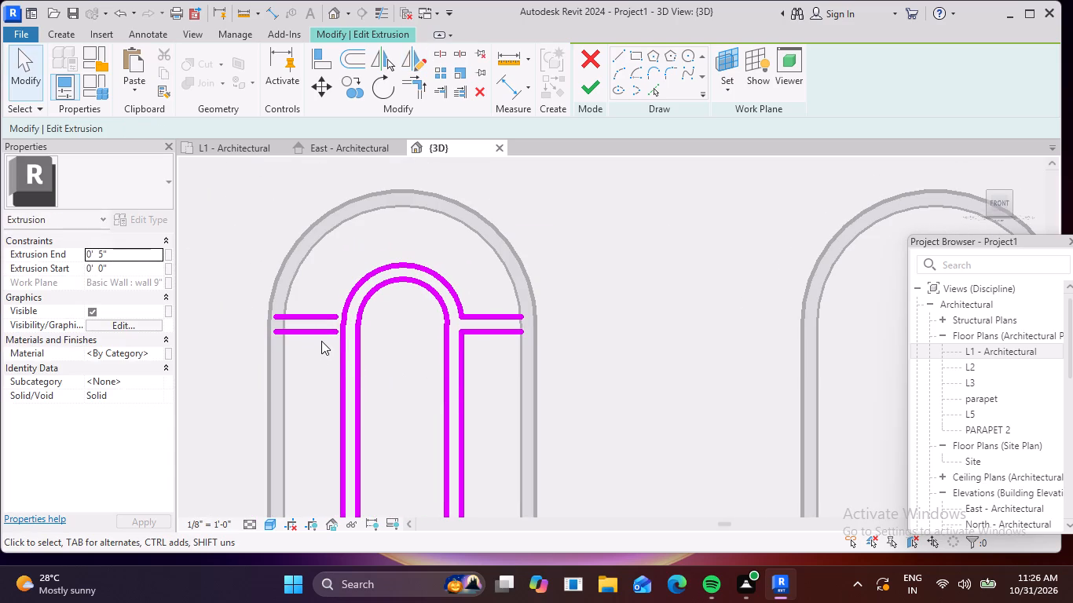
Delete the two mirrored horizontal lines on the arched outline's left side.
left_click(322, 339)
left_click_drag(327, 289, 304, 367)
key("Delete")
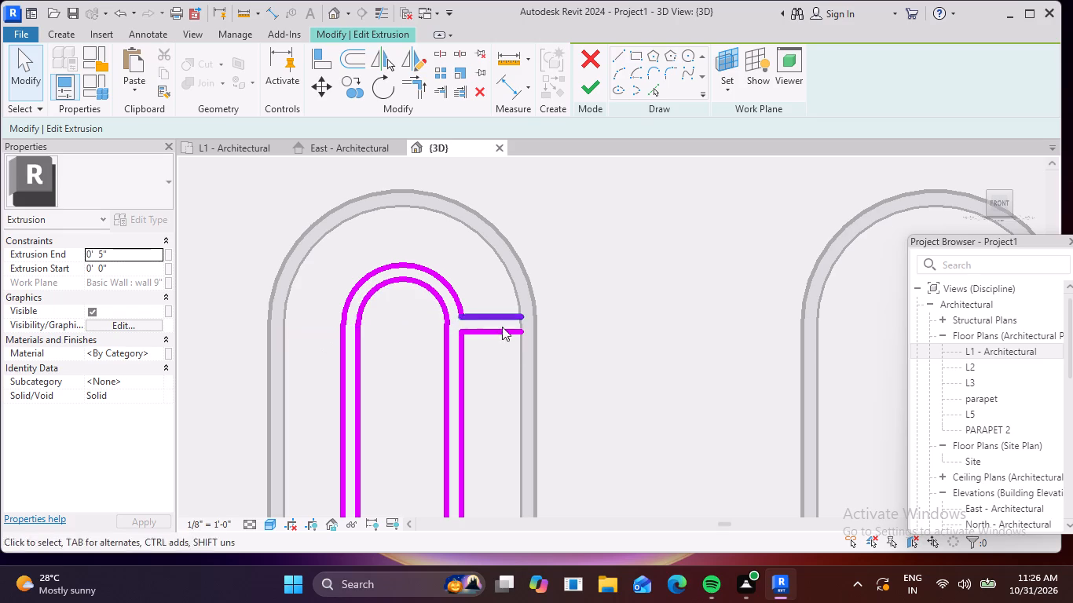
Mirror a copy of the two right-hand horizontal lines to the left about a vertical axis through the window arch's midpoint.
left_click(533, 277)
left_click_drag(544, 261, 491, 373)
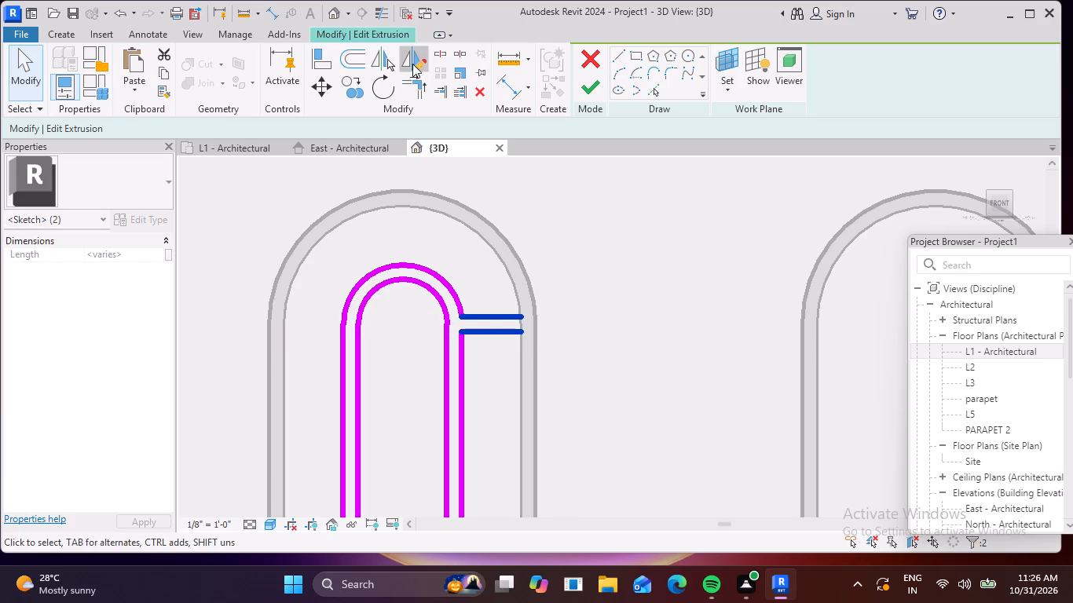
left_click(412, 64)
left_click(402, 207)
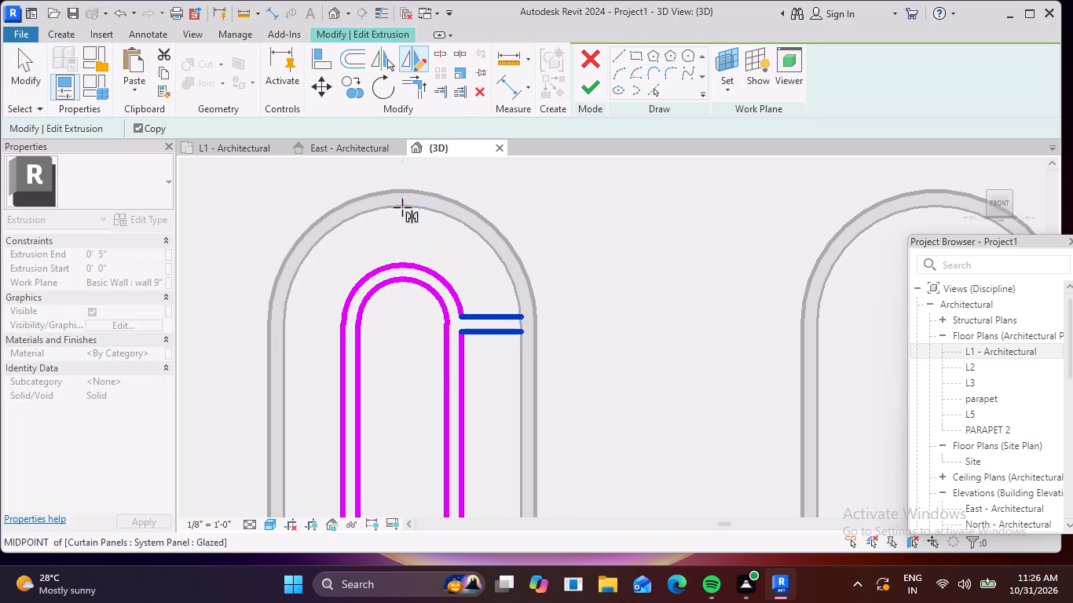
left_click(401, 395)
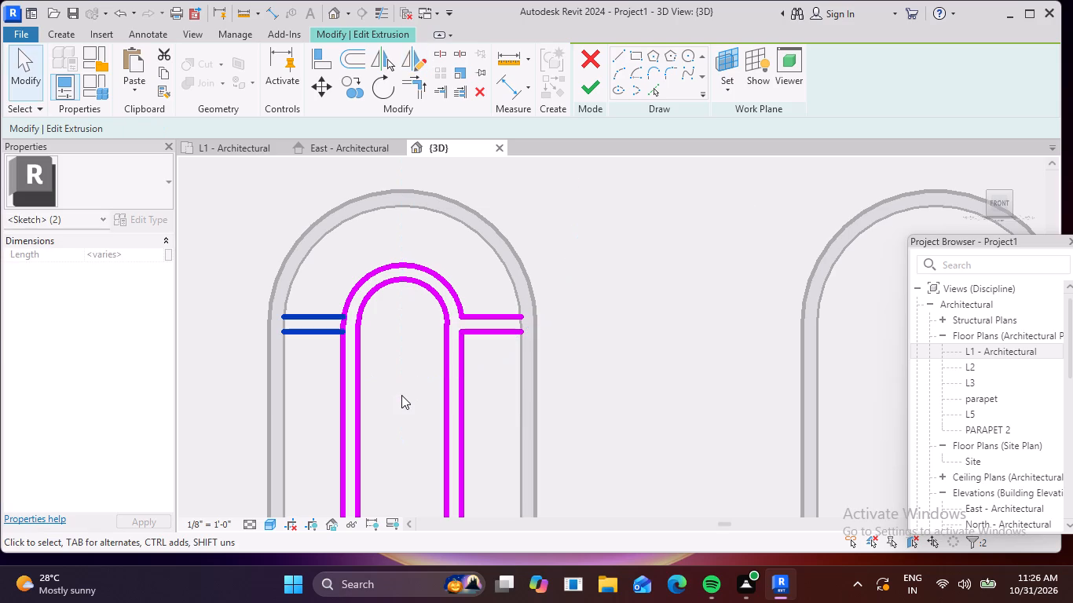
key("Escape")
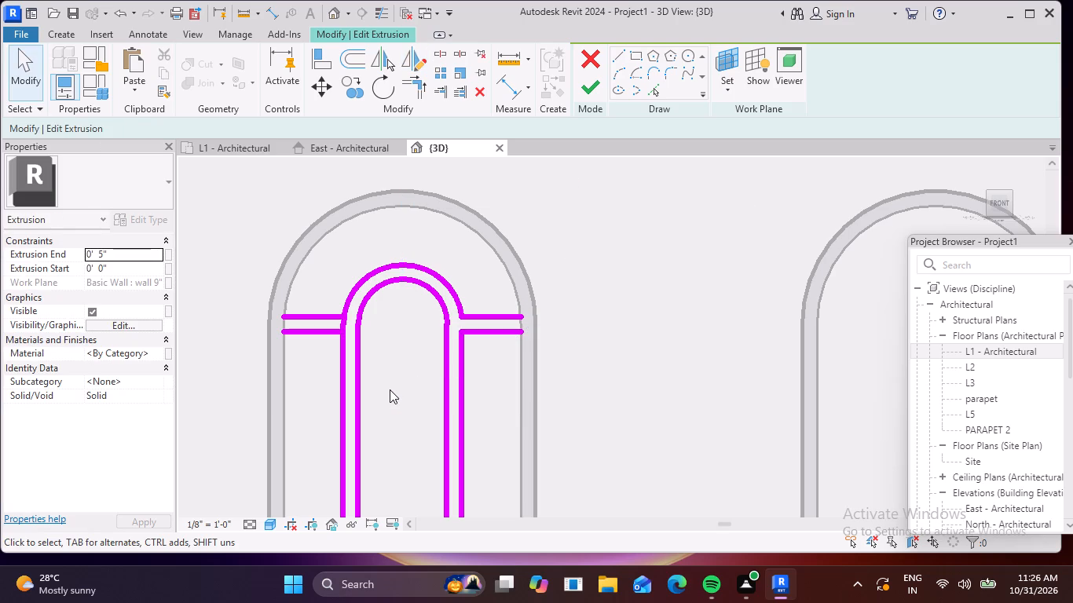
Trim the outer outline's left side to the lower mirrored line and its arc to the upper one, opening the gap between them.
scroll(298, 344, "up", 3)
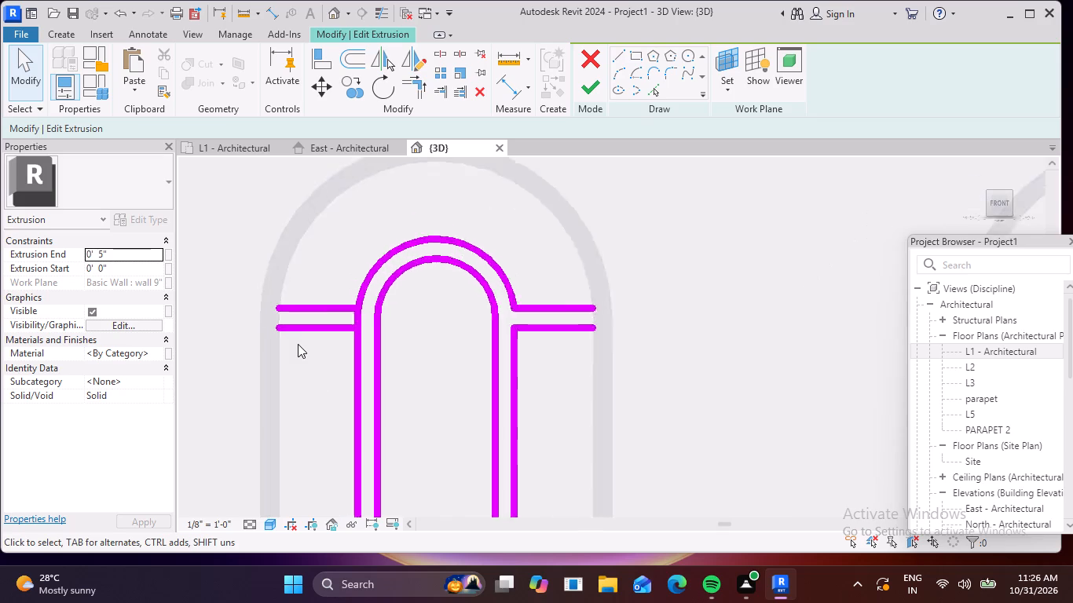
scroll(298, 344, "up", 2)
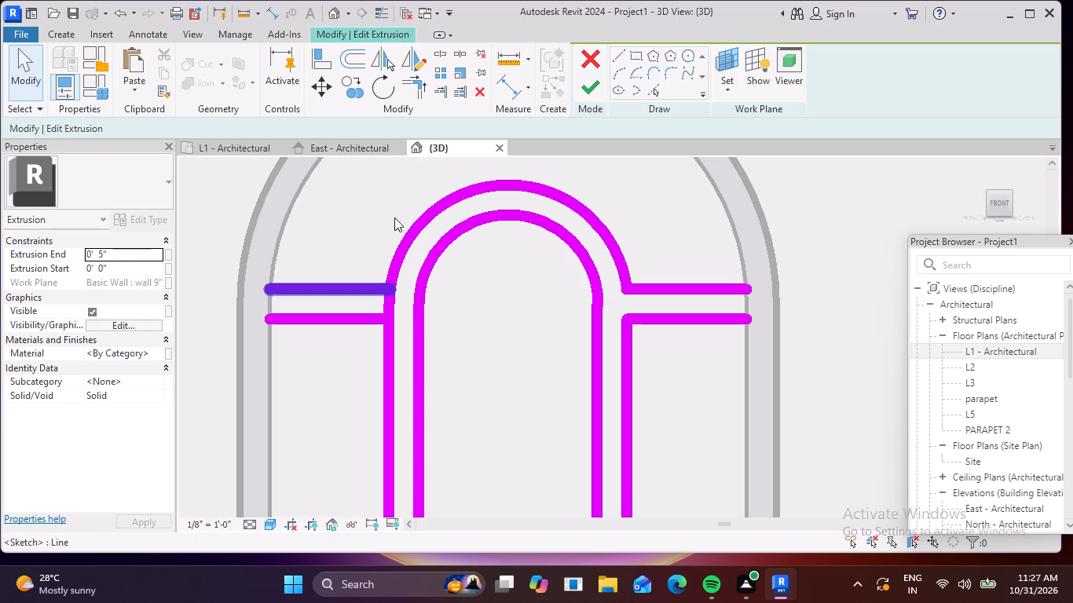
left_click(415, 89)
left_click(385, 350)
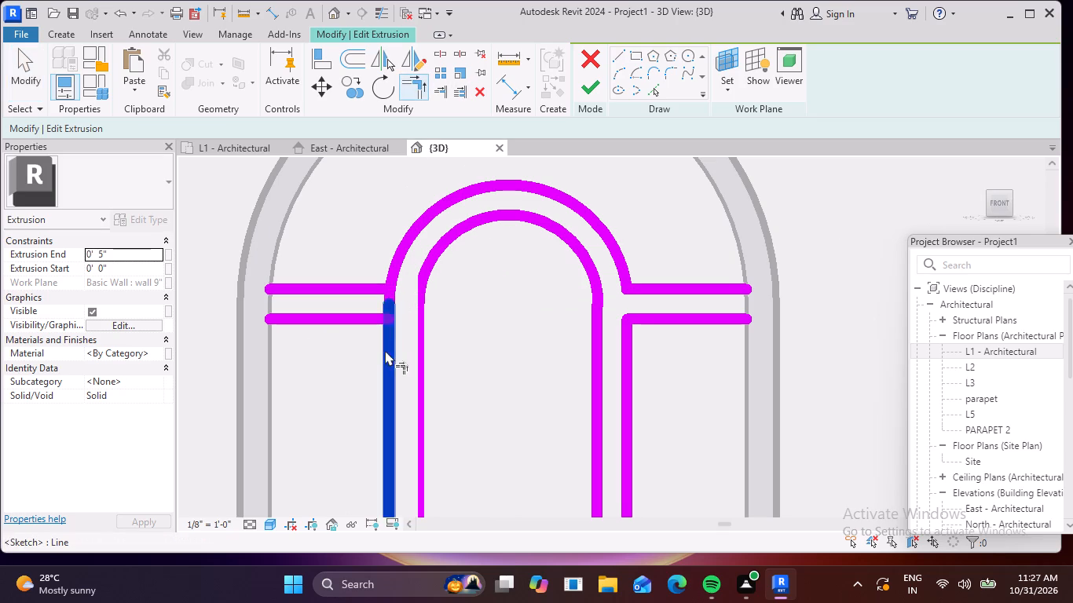
left_click(367, 317)
left_click(398, 257)
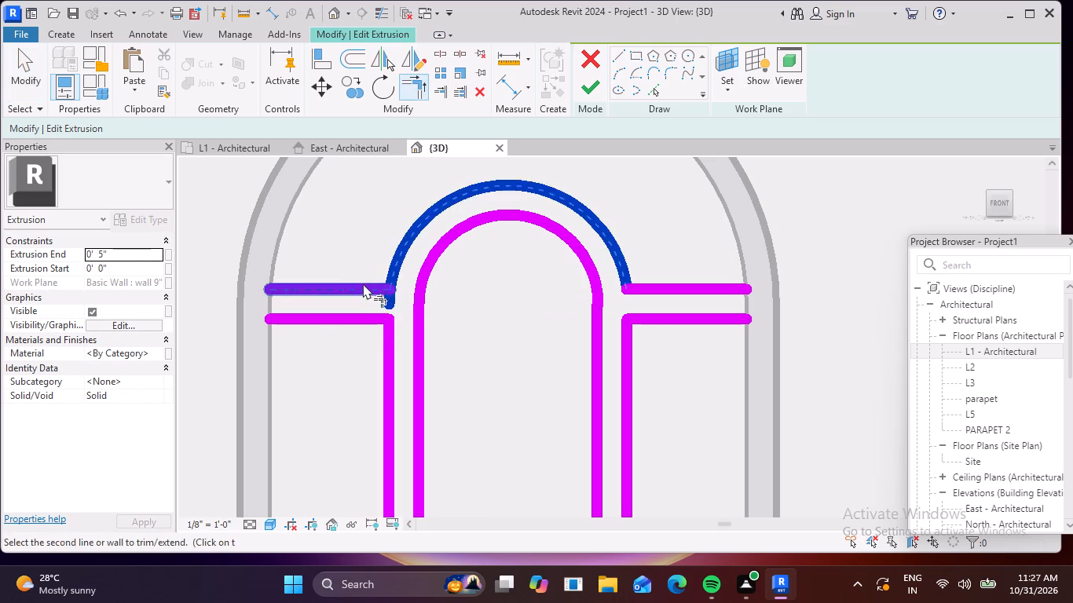
left_click(363, 283)
key("Escape")
key("Escape")
key("Escape")
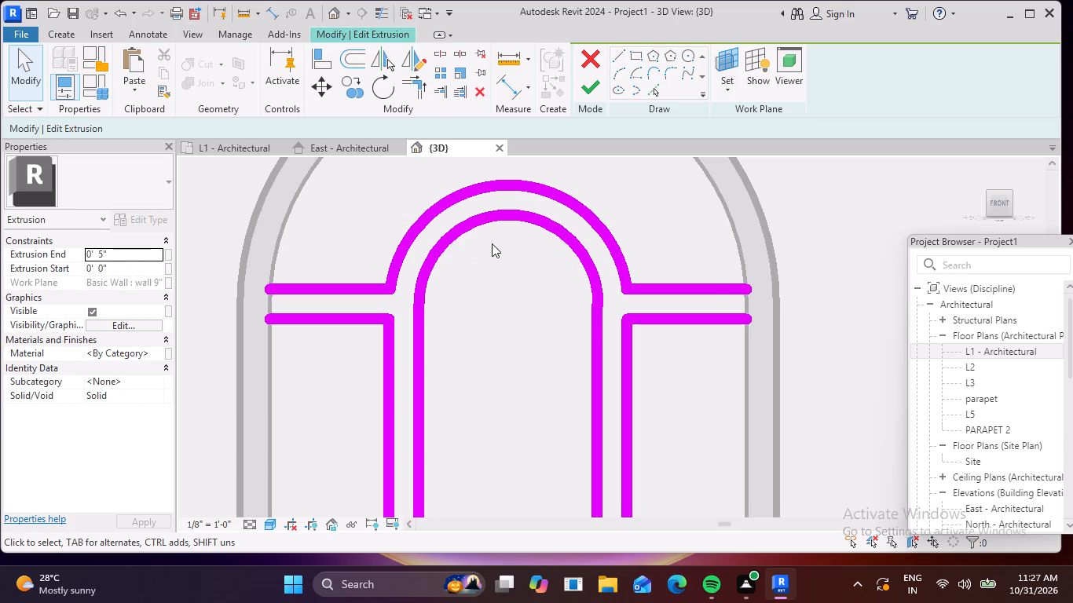
Mirror a copy of all four horizontal lines downward about a horizontal axis drawn from the window's left jamb around mid-height.
scroll(695, 304, "down", 2)
left_click(793, 242)
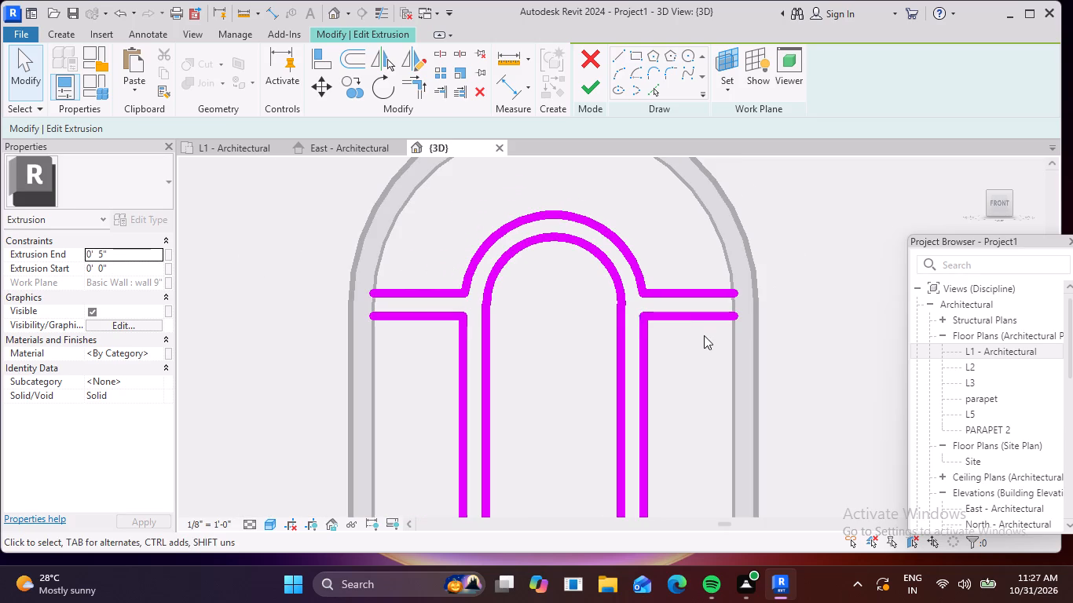
left_click_drag(816, 195, 708, 355)
left_click_drag(338, 227, 447, 381)
left_click_drag(440, 232, 335, 375)
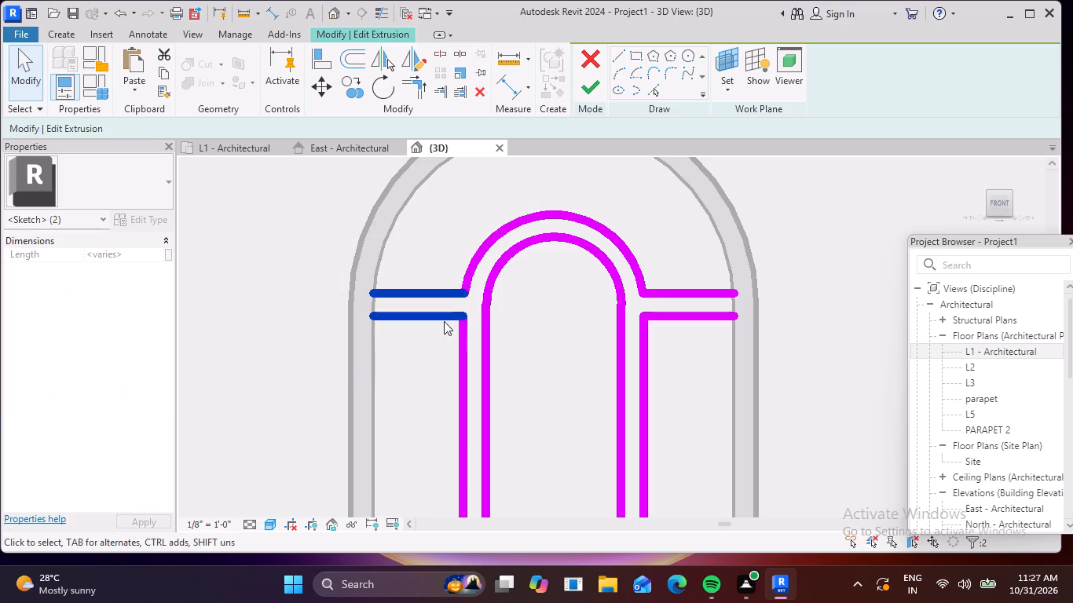
scroll(502, 295, "down", 4)
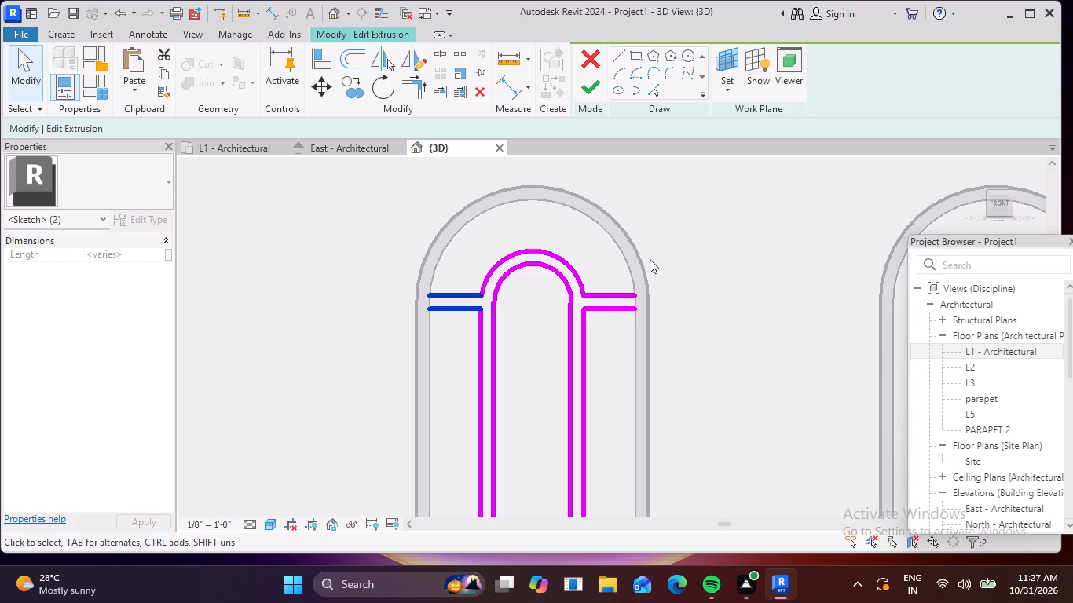
left_click_drag(681, 238, 613, 334, "ctrl")
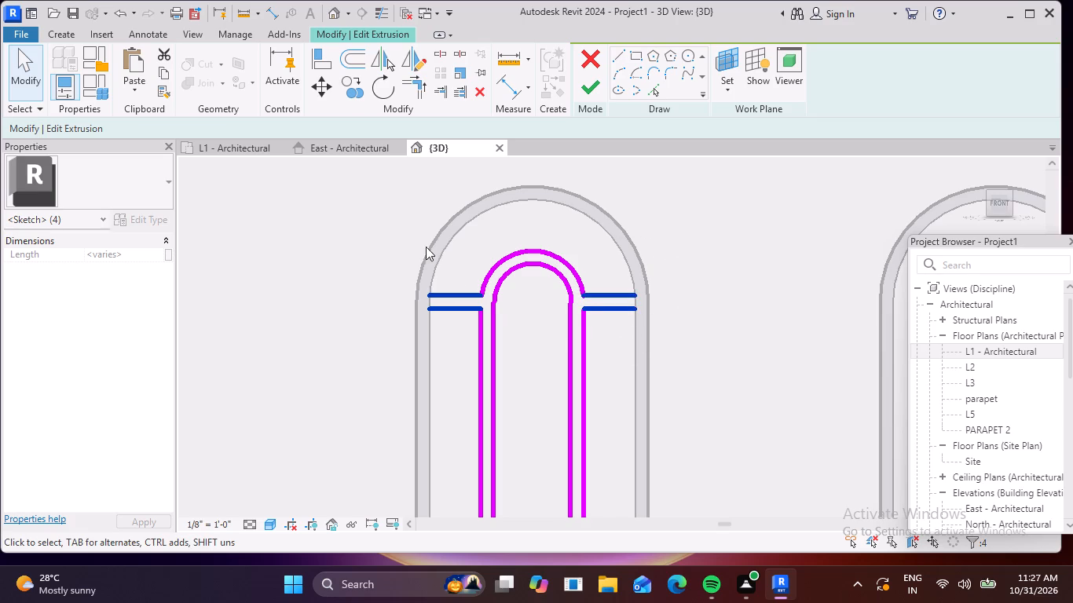
left_click(419, 69)
scroll(514, 334, "down", 3)
middle_click_drag(525, 386, 536, 280)
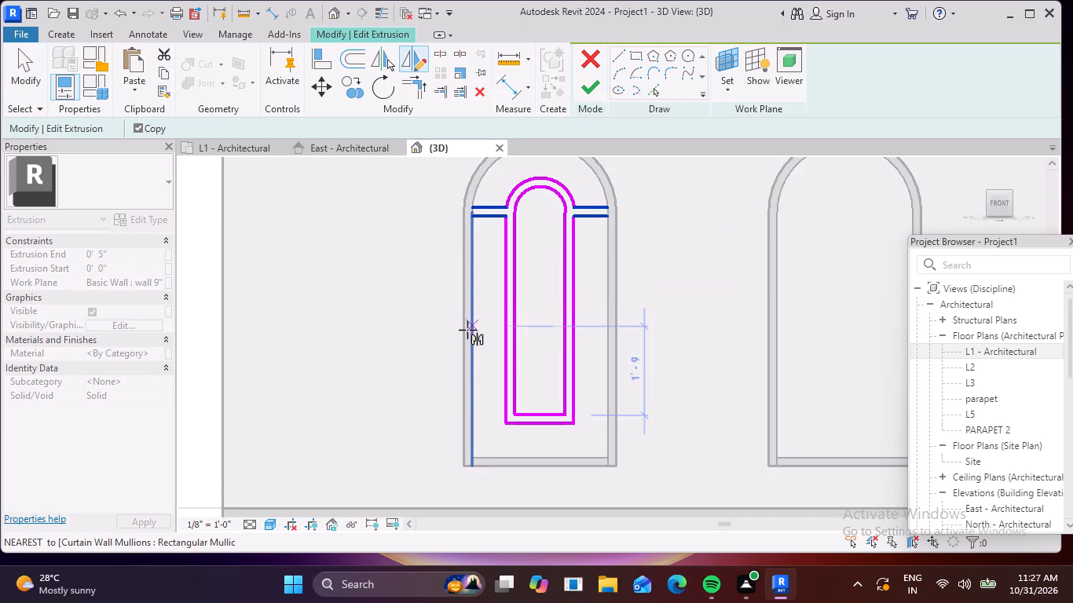
left_click(469, 333)
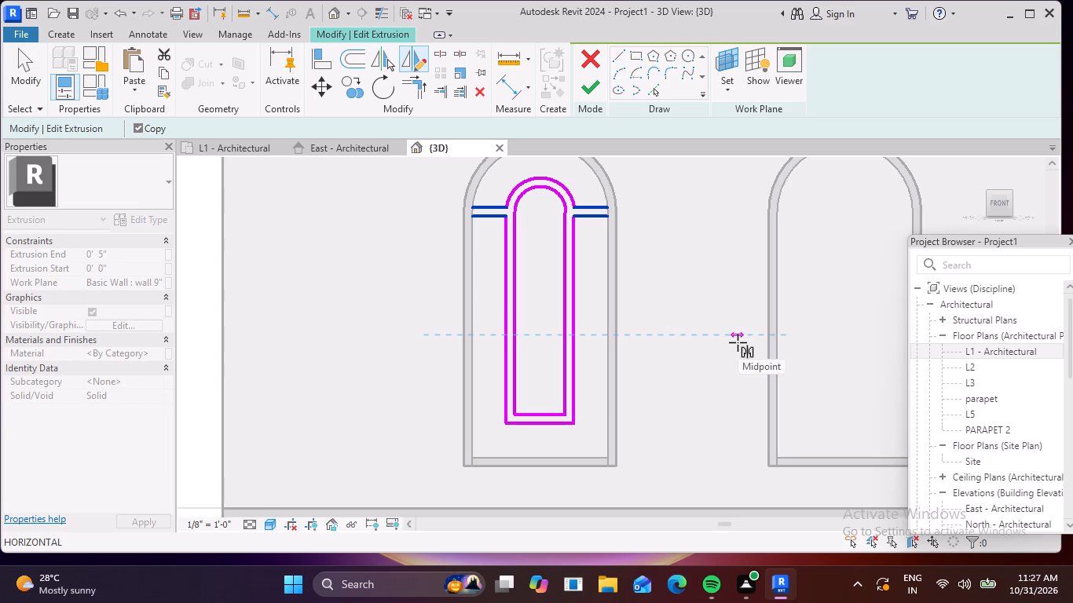
left_click(738, 342)
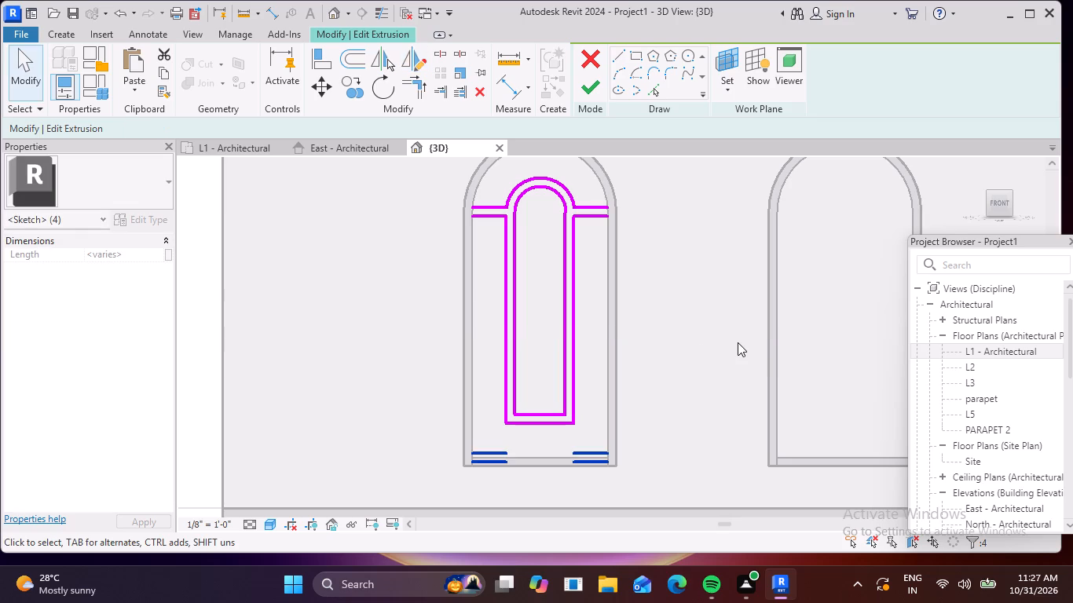
Select the four mirrored lines at the window's base and nudge them slightly up, clear of the bottom frame.
left_click(442, 426)
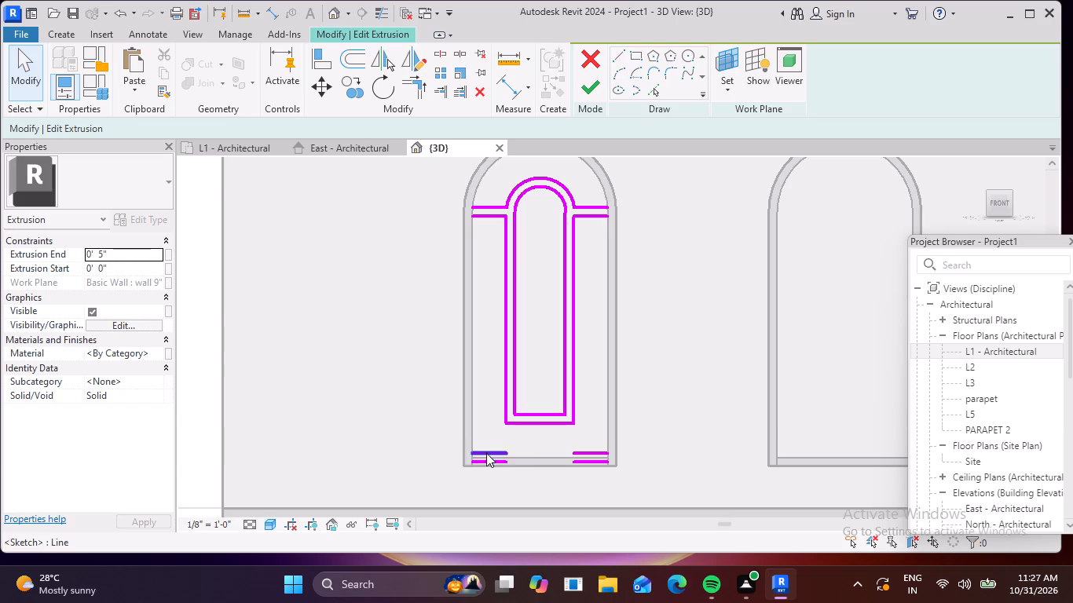
left_click_drag(431, 423, 626, 512)
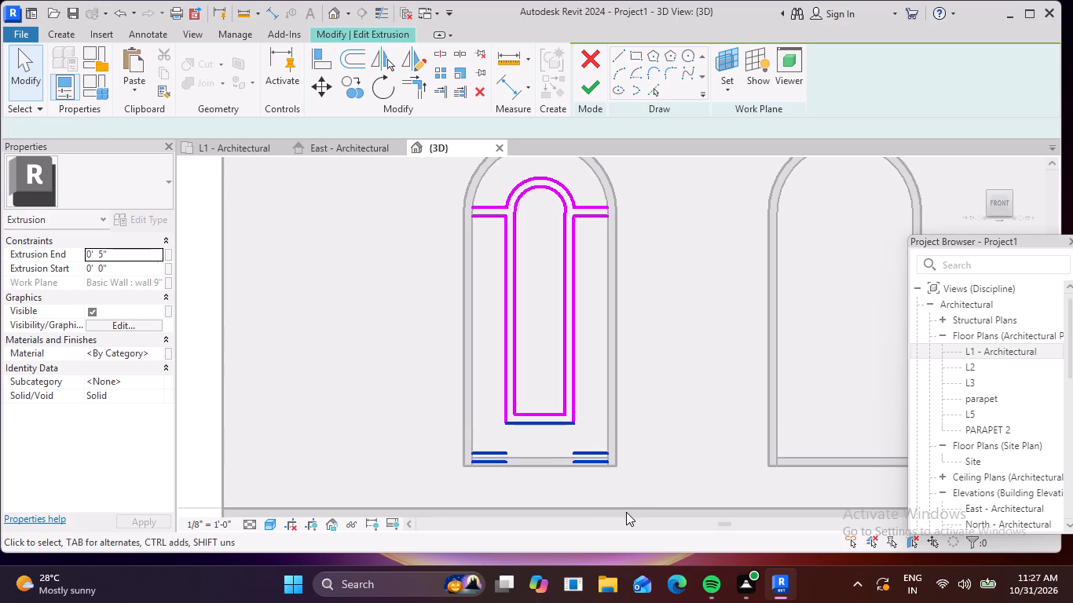
key("Escape")
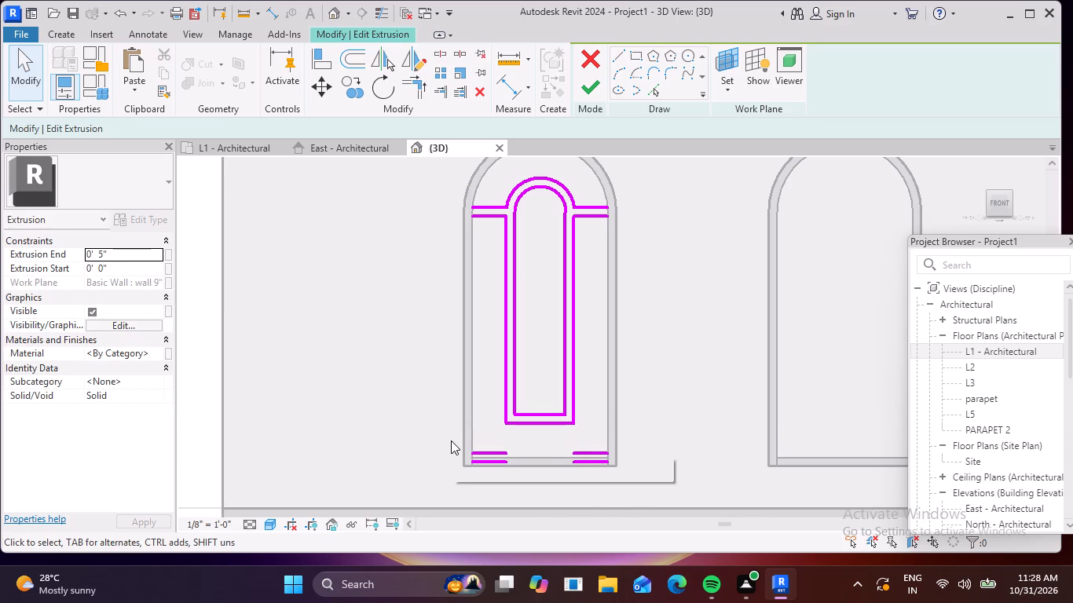
left_click_drag(440, 432, 621, 507)
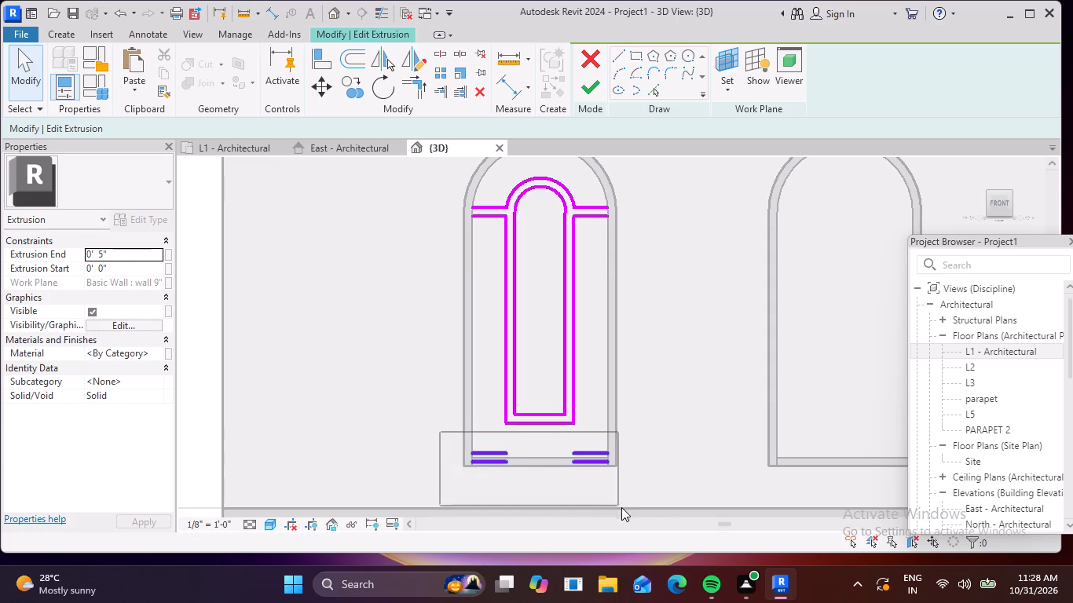
left_click_drag(621, 507, 656, 519)
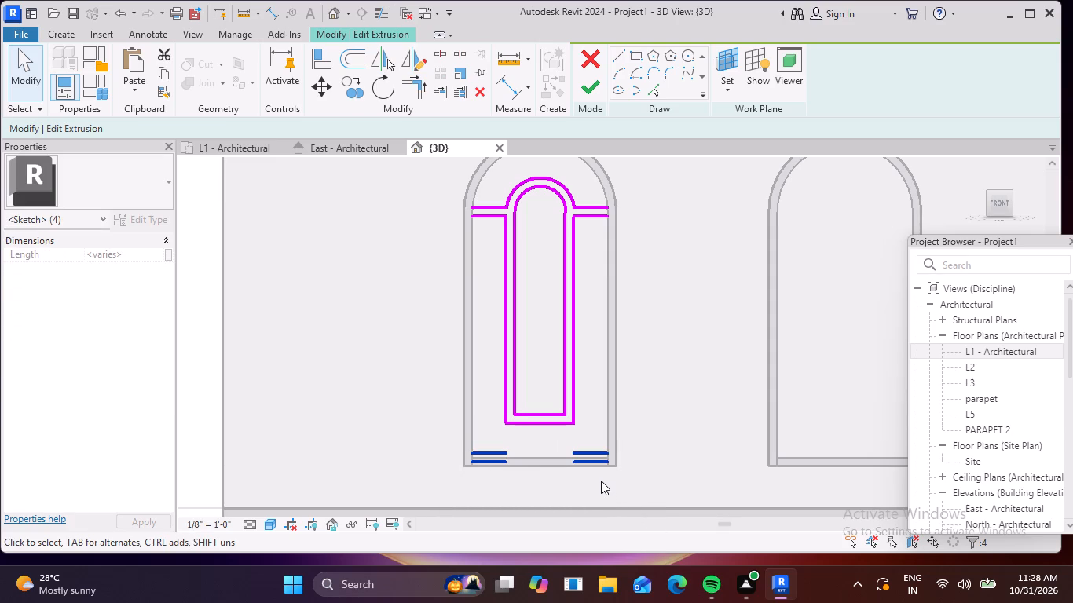
key("Up")
key("Up")
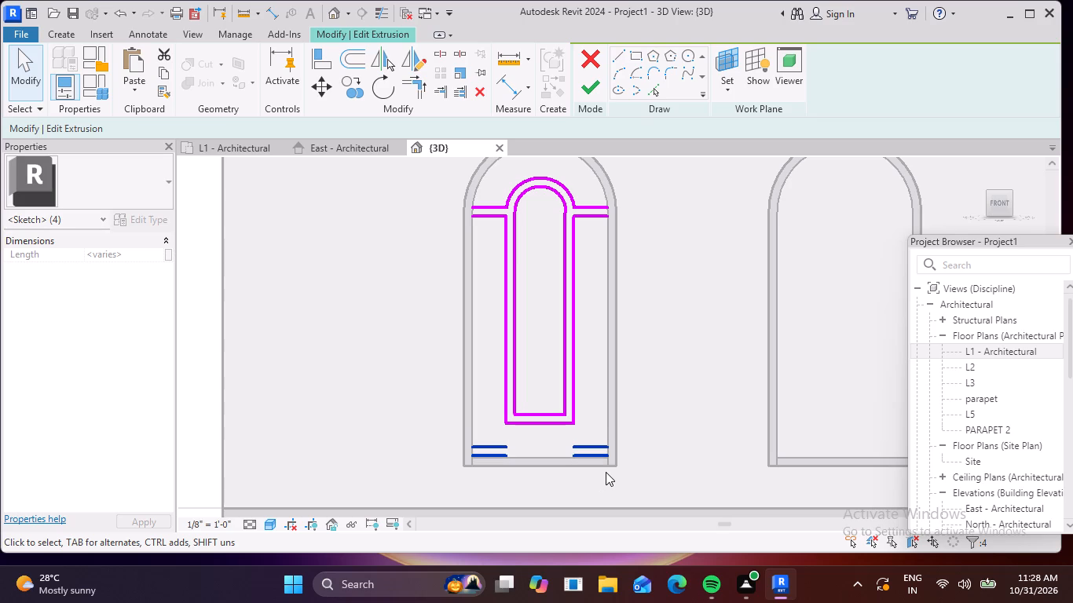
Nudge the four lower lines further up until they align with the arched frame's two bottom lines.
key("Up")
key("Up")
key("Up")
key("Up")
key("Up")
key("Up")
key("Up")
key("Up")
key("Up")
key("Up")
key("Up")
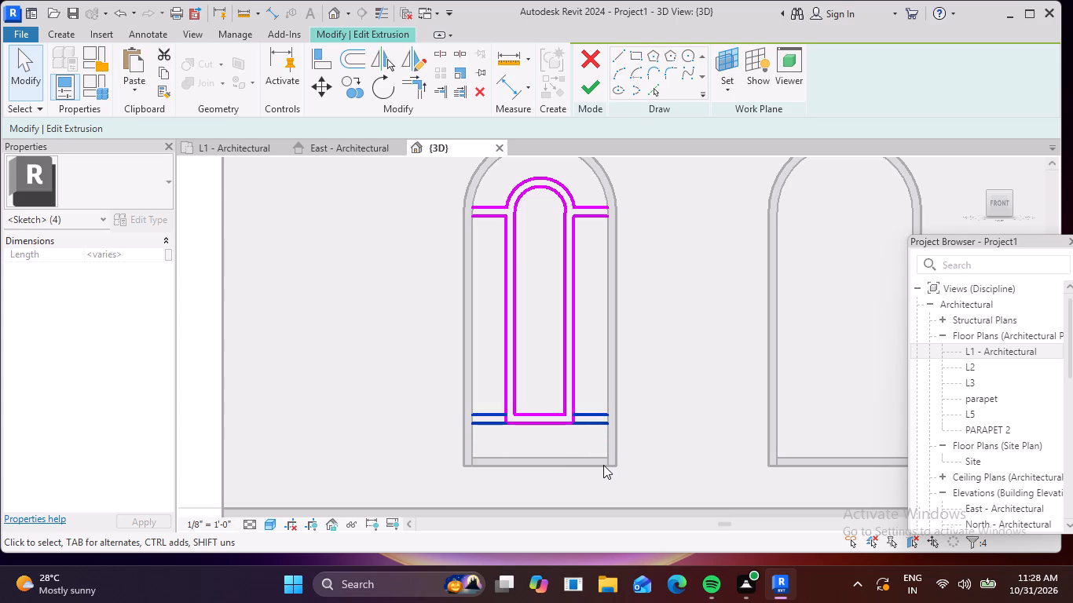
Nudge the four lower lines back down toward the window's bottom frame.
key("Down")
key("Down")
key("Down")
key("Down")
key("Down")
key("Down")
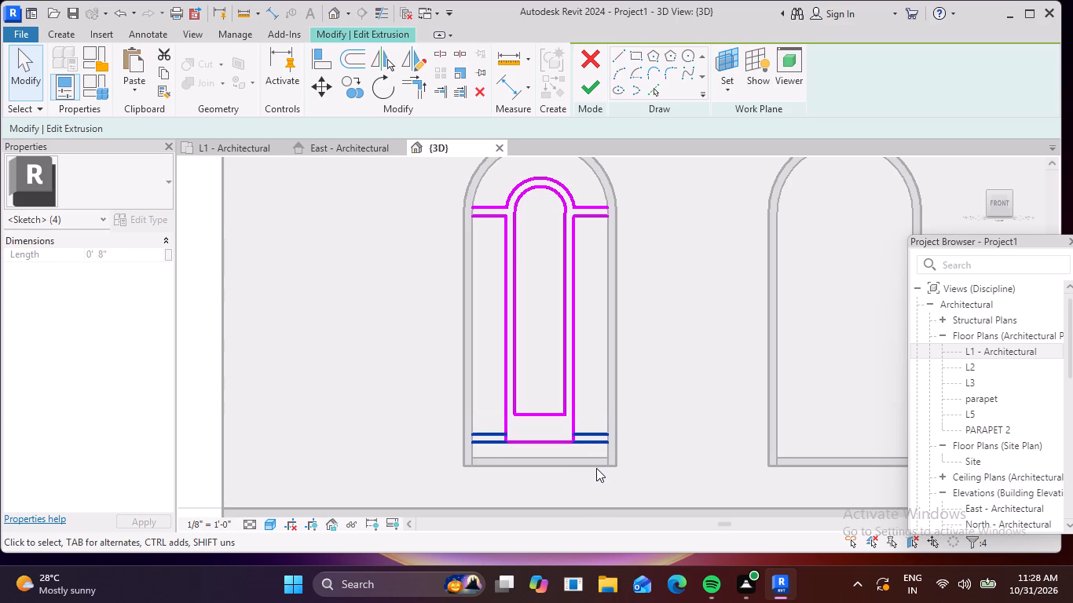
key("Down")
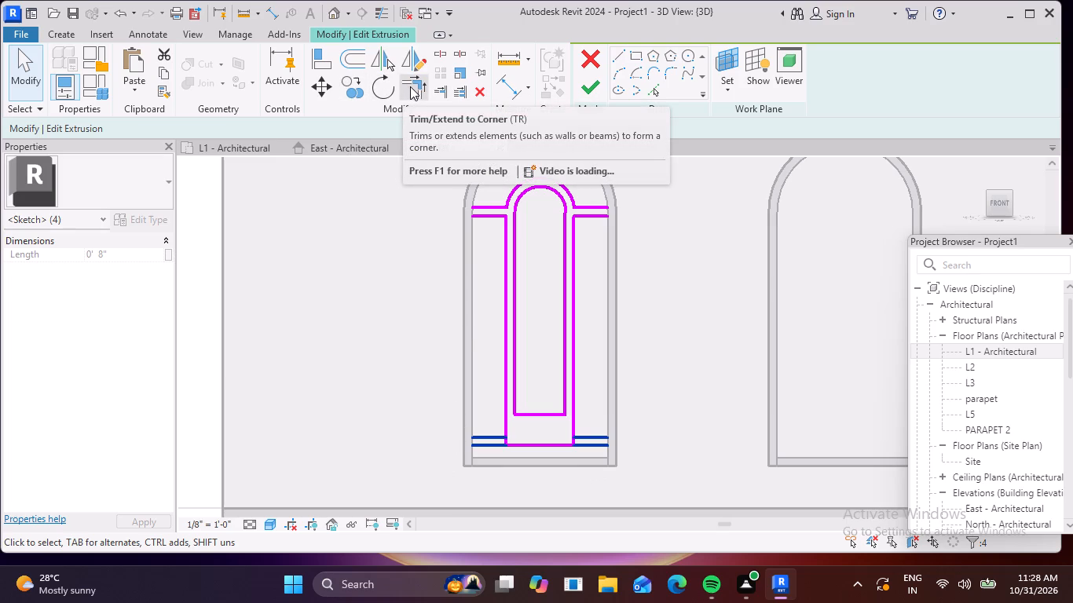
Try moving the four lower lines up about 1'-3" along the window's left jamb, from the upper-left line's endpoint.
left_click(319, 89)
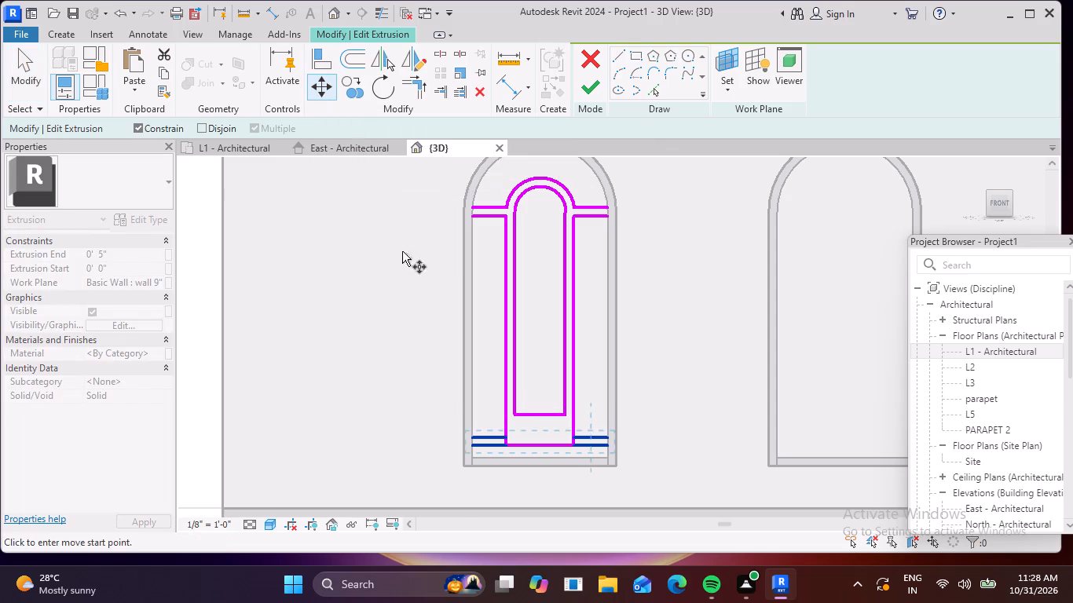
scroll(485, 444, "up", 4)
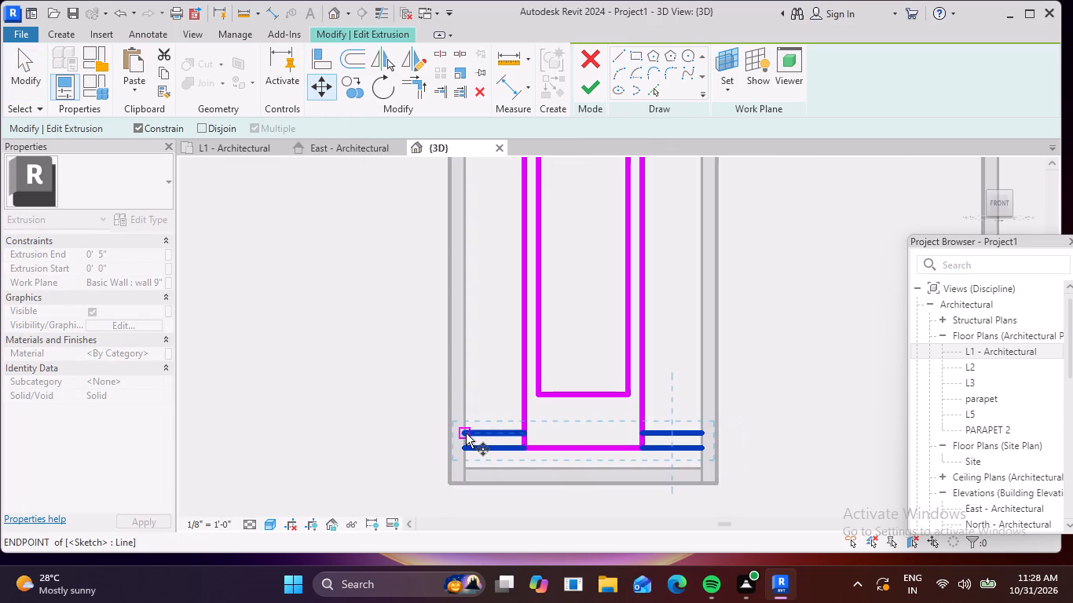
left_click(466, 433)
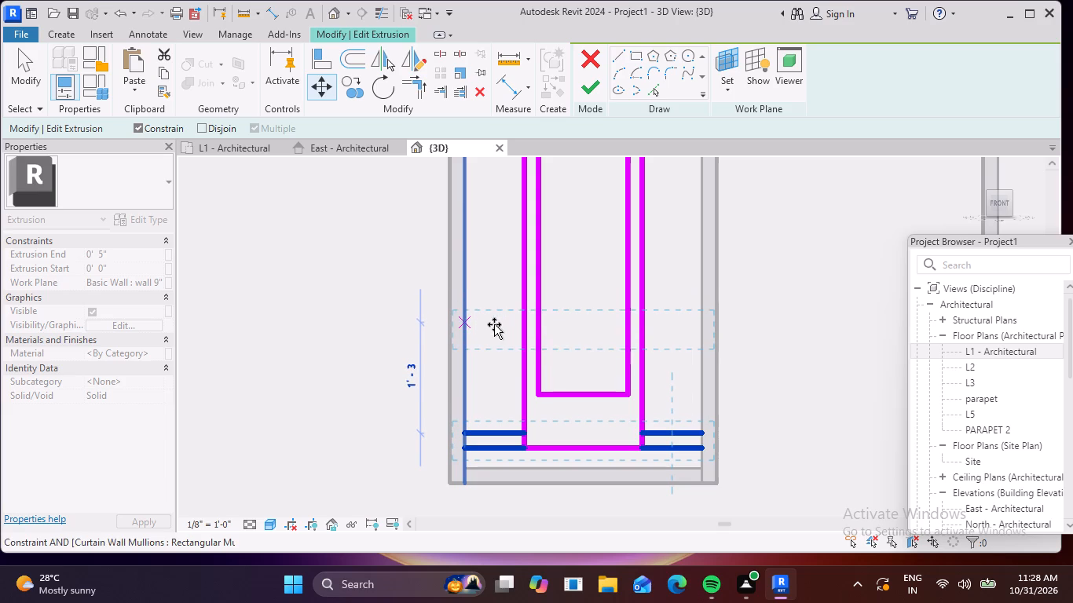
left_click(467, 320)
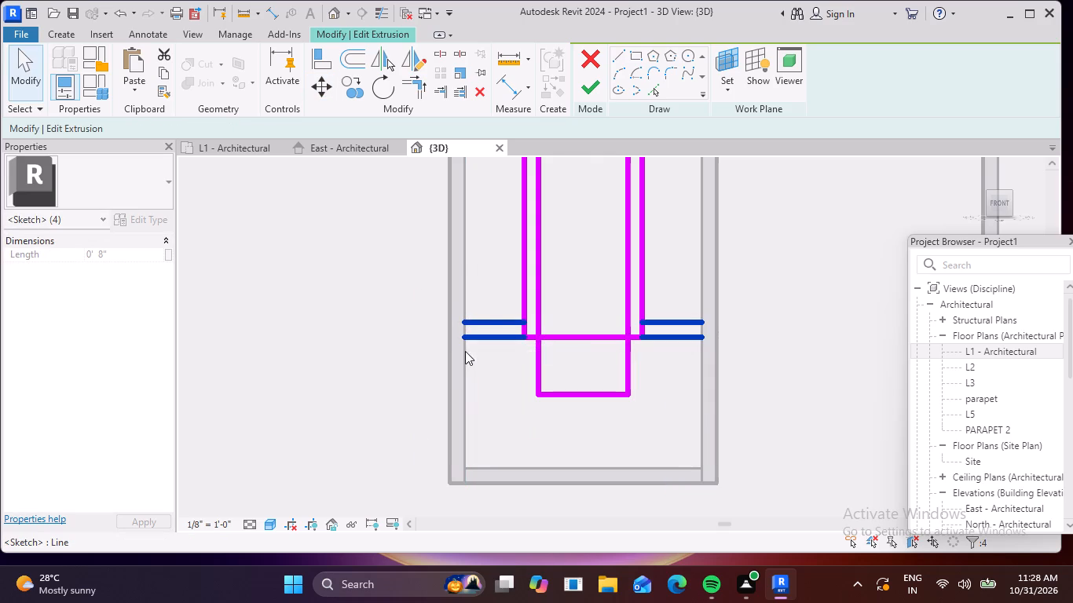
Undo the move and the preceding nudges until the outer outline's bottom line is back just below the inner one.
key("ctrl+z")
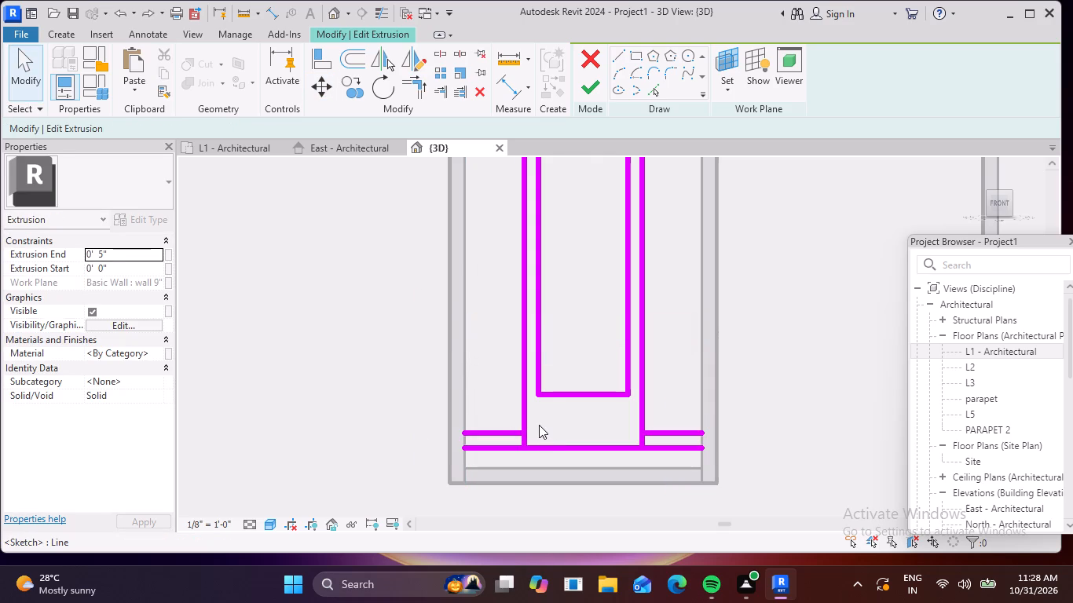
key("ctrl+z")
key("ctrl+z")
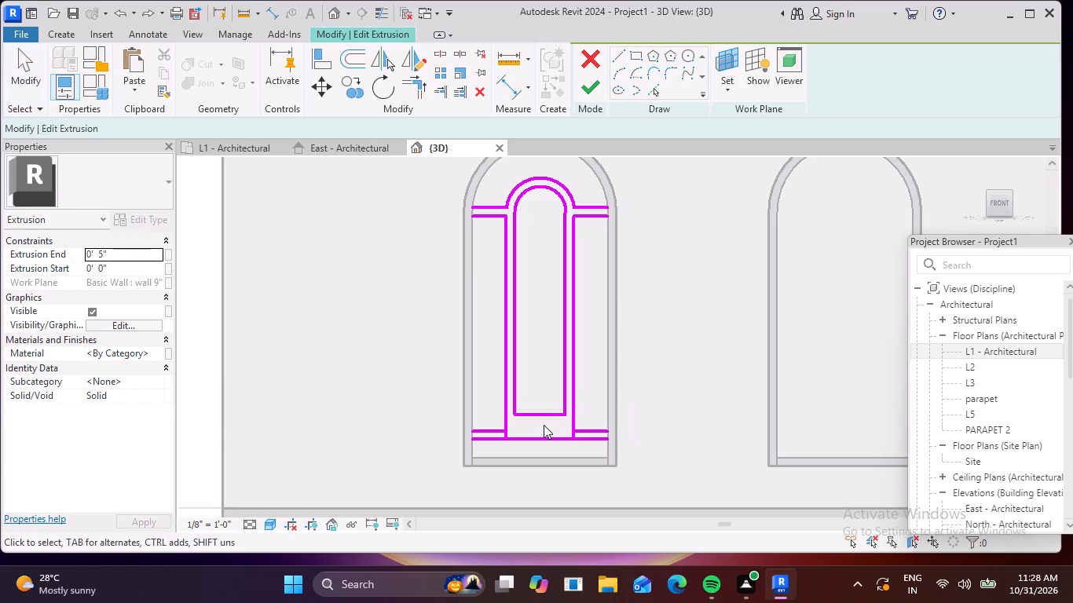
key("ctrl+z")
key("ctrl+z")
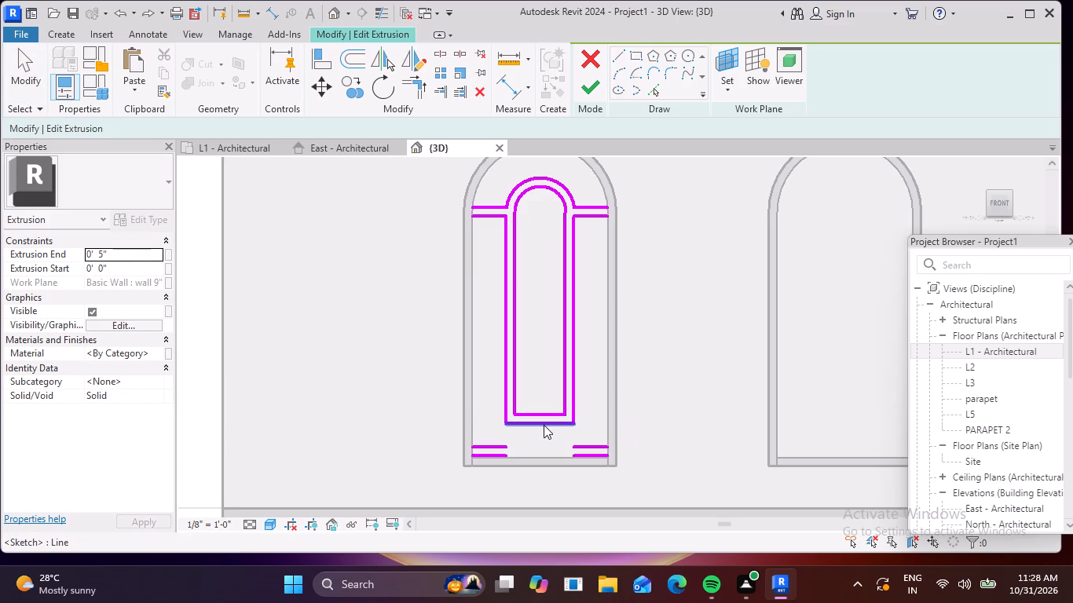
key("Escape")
Move the four lower bar lines up about 1'-0", from the upper-left line's endpoint, alongside the outer outline's vertical sides.
scroll(510, 450, "up", 4)
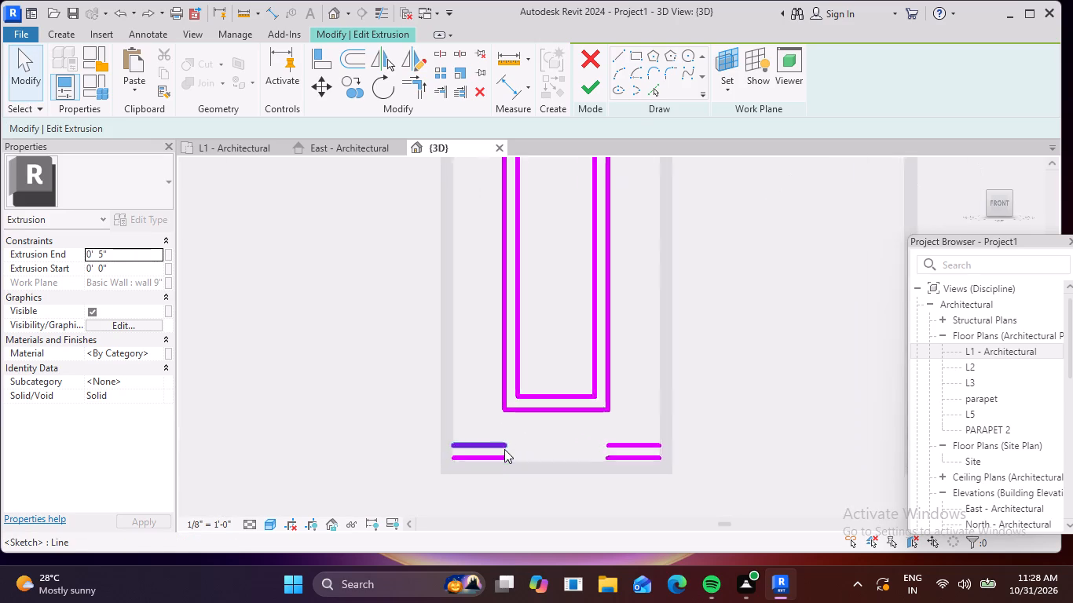
scroll(504, 449, "up", 1)
left_click_drag(386, 407, 691, 524)
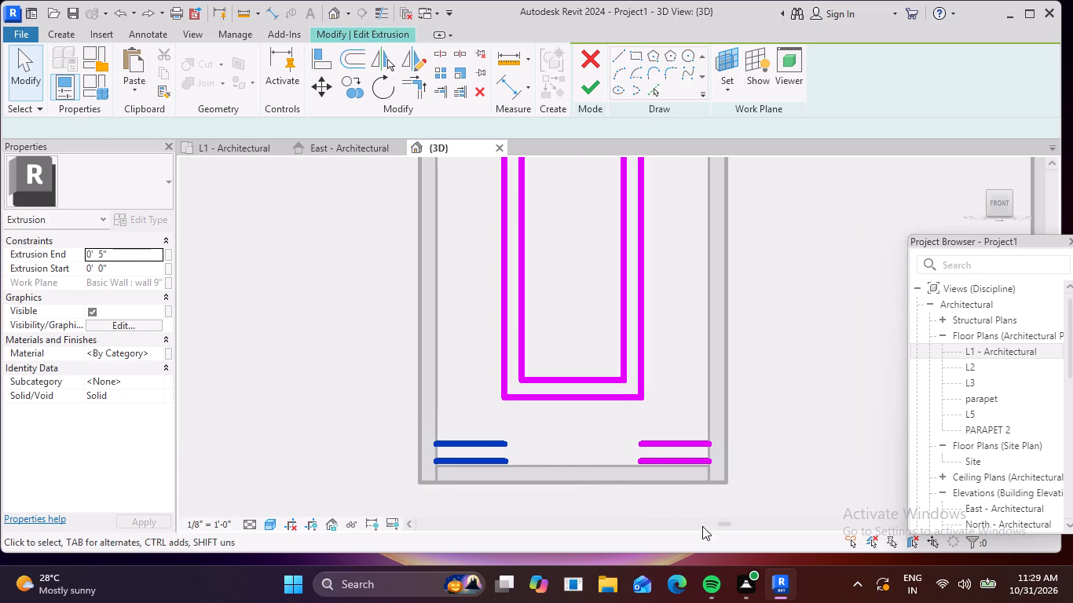
left_click(745, 535)
left_click_drag(632, 428, 763, 510)
left_click_drag(406, 422, 727, 522)
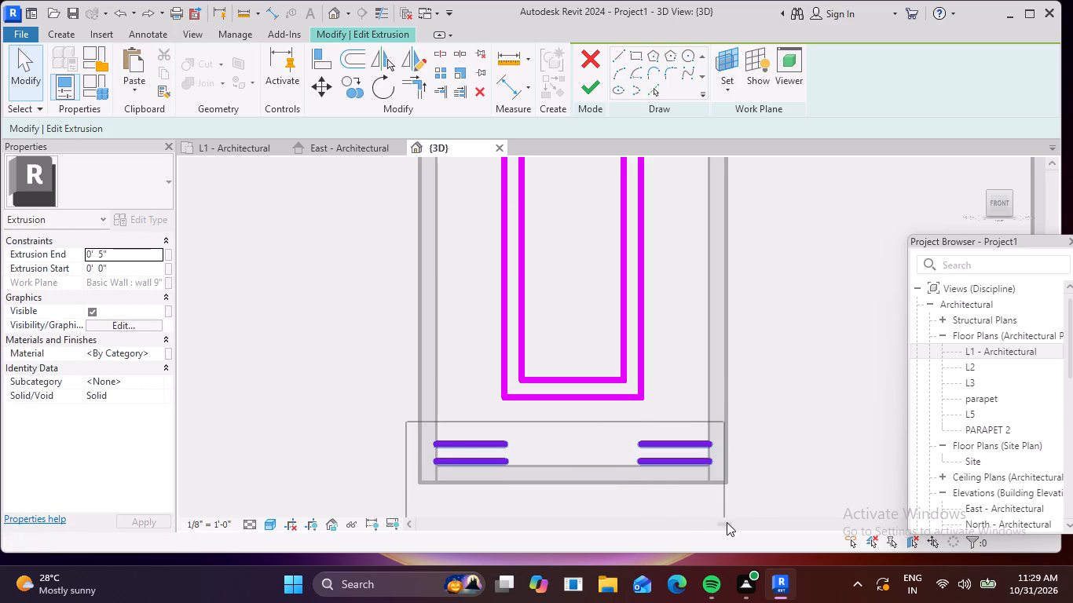
left_click_drag(727, 522, 735, 524)
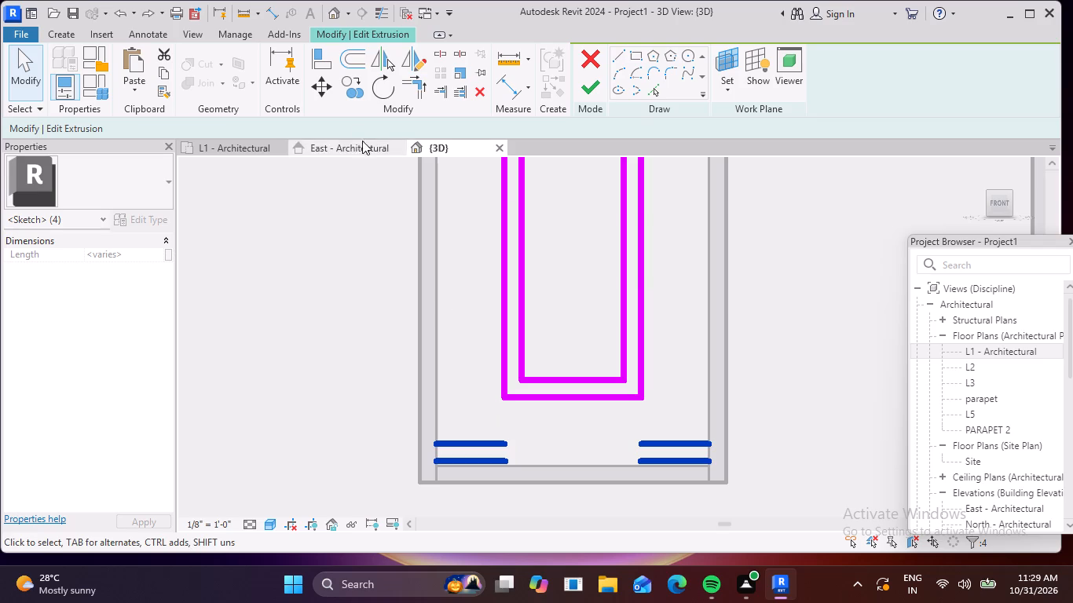
left_click(324, 82)
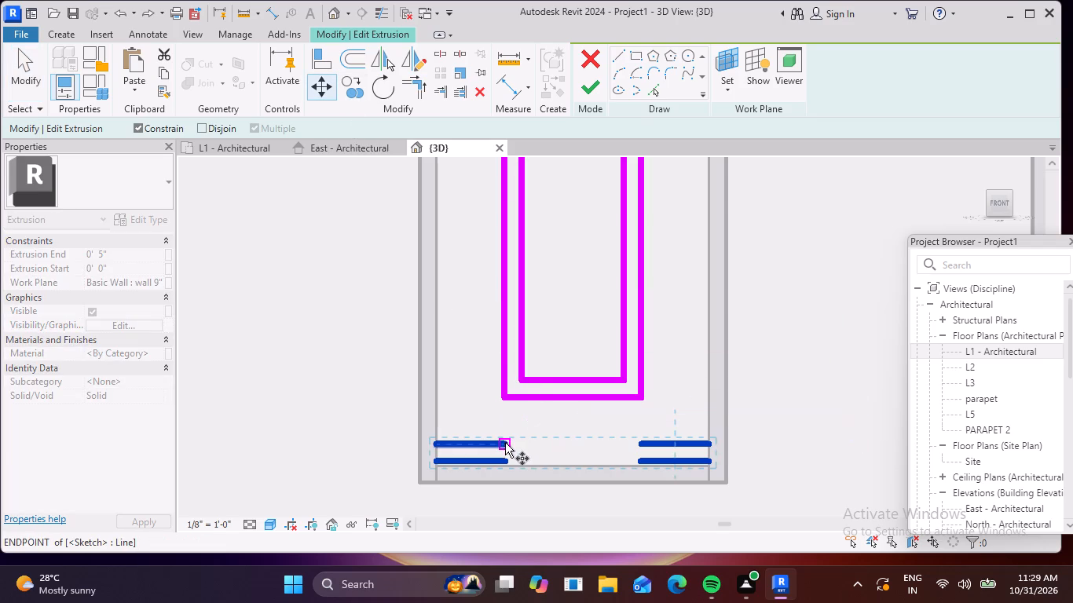
left_click(503, 443)
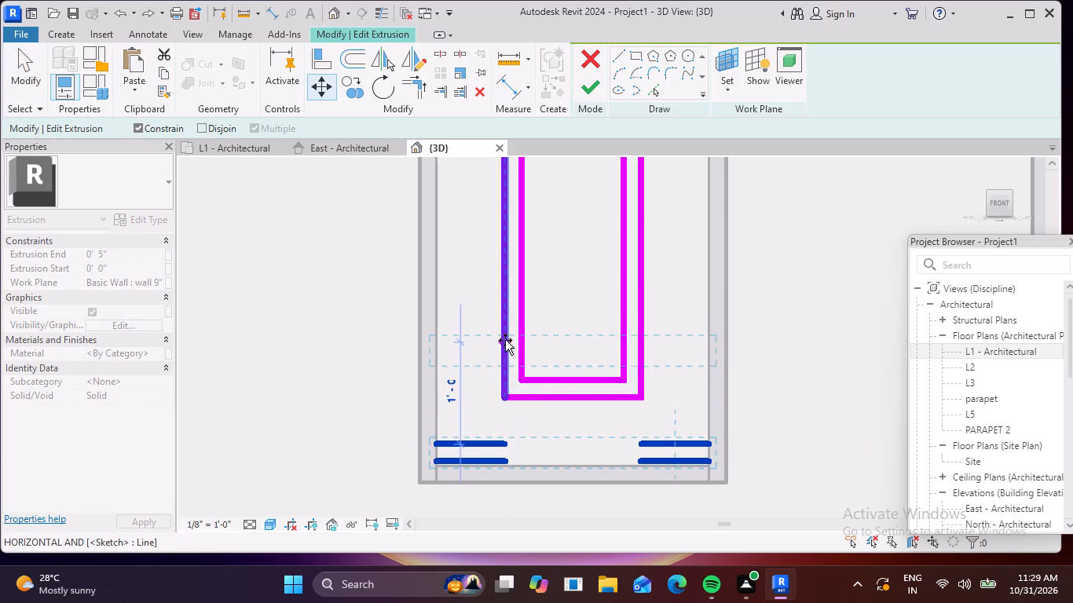
left_click(502, 335)
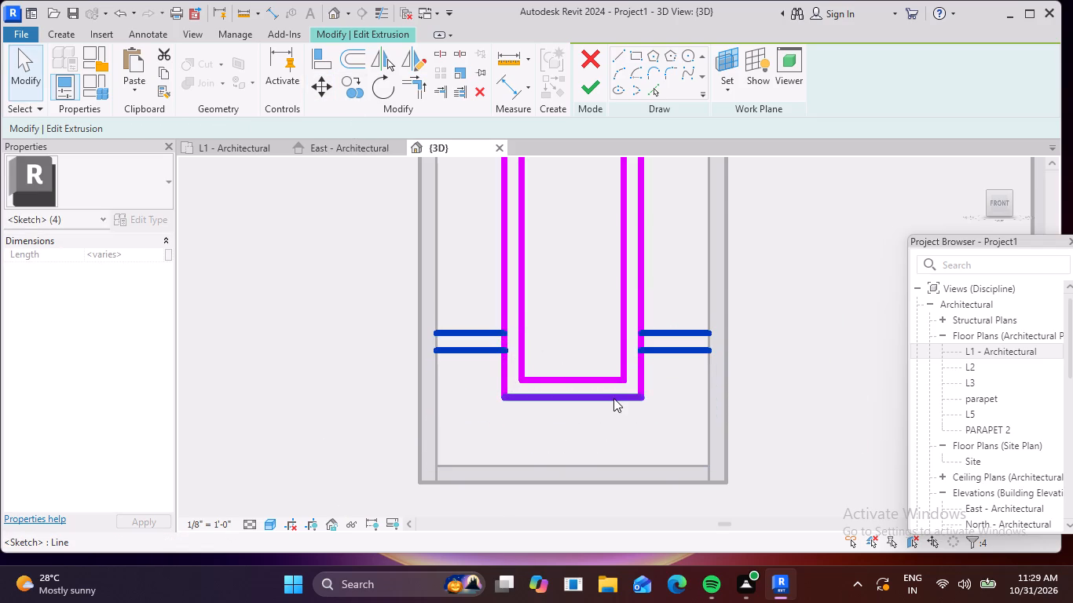
Split the outer outline's left and right vertical lines between the lower bar lines.
scroll(613, 403, "down", 4)
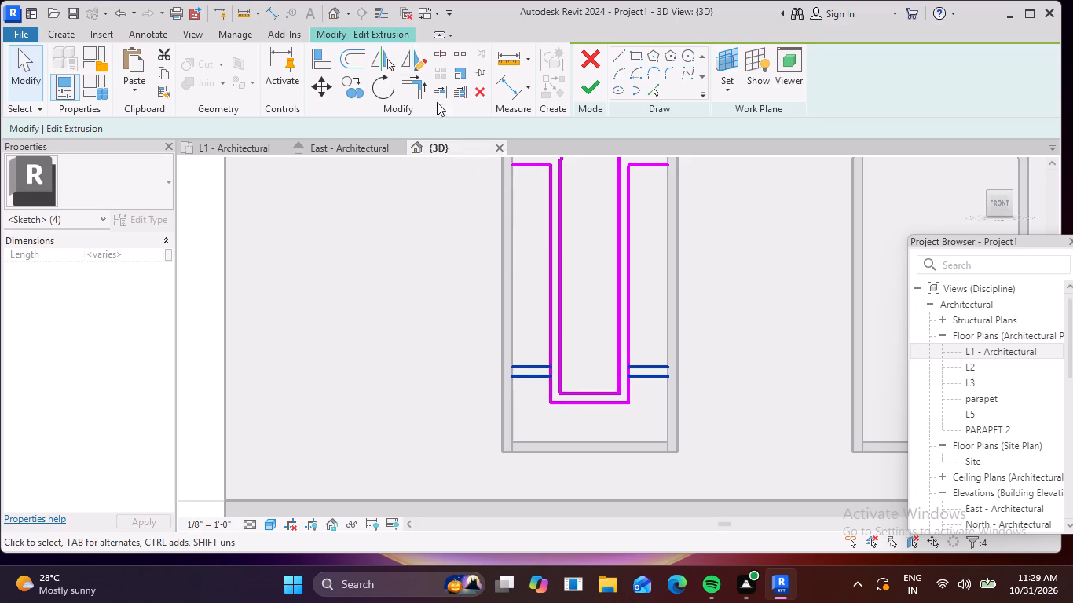
left_click(443, 57)
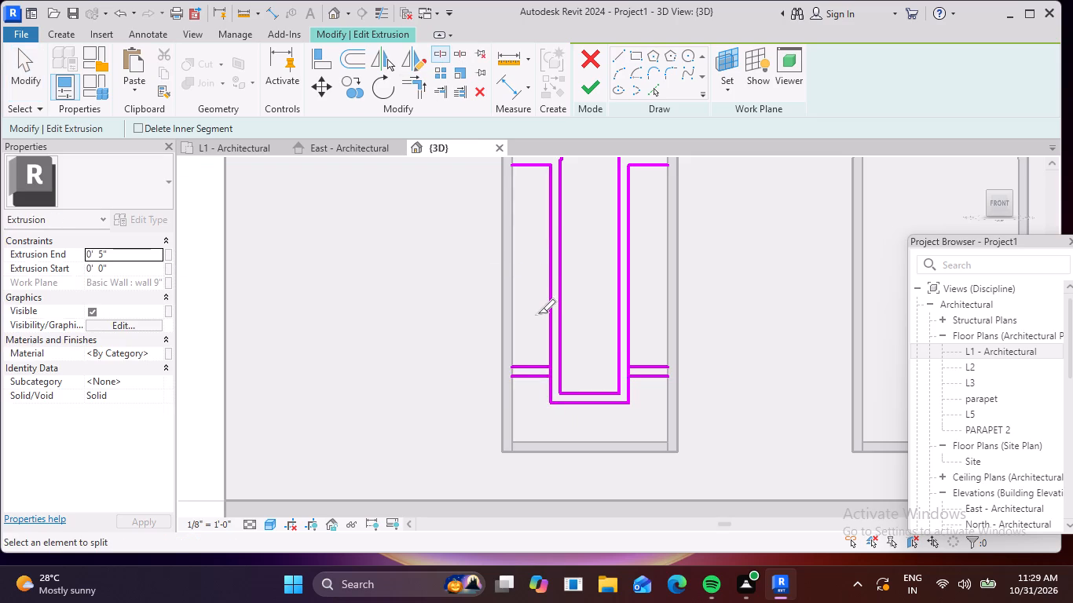
scroll(531, 388, "up", 5)
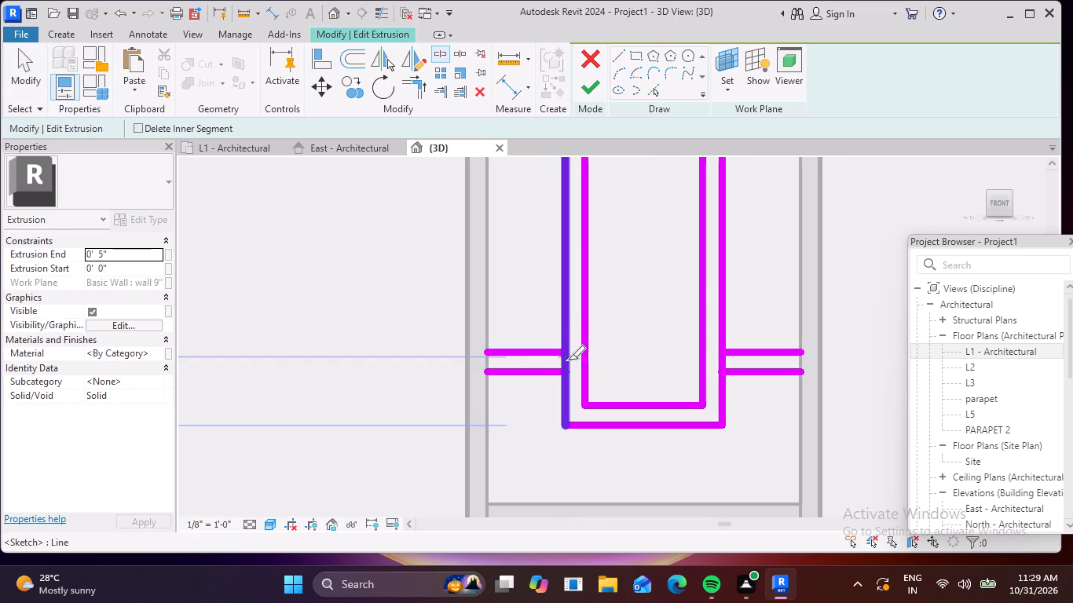
left_click(568, 360)
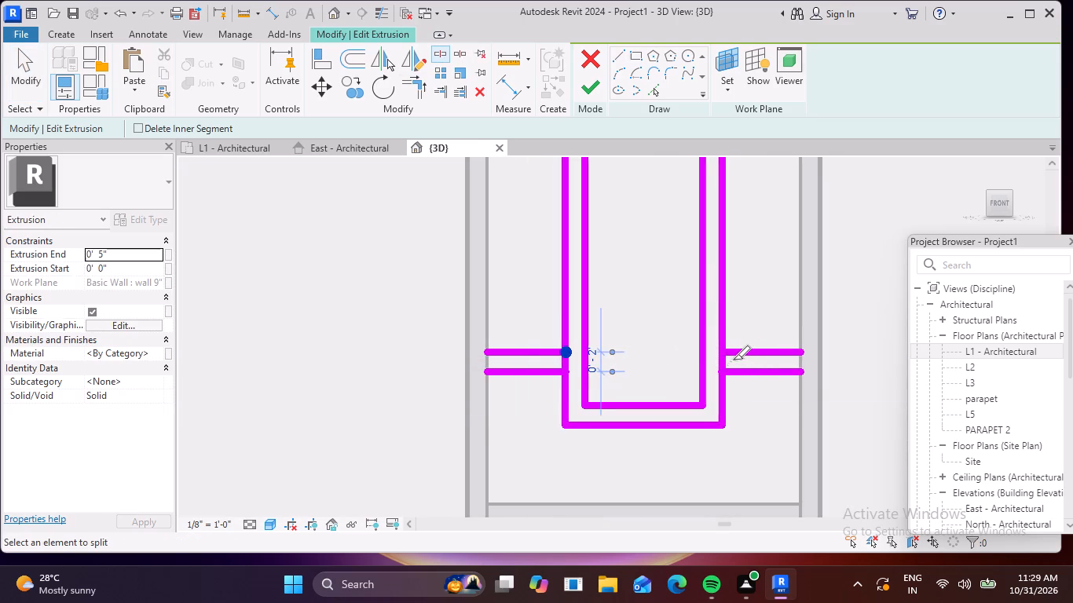
scroll(733, 360, "up", 5)
left_click(711, 363)
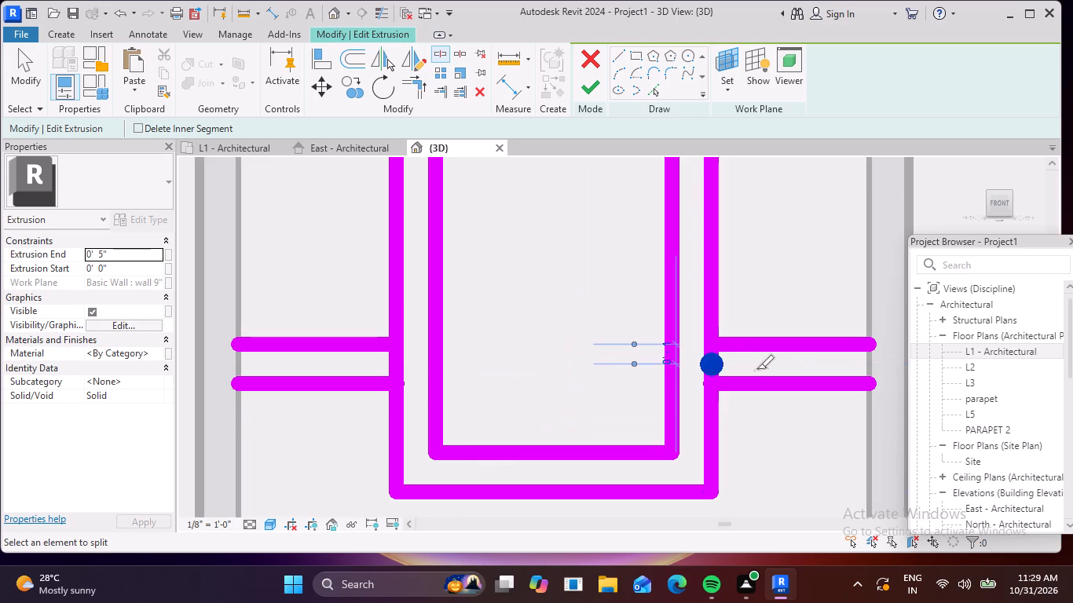
key("Escape")
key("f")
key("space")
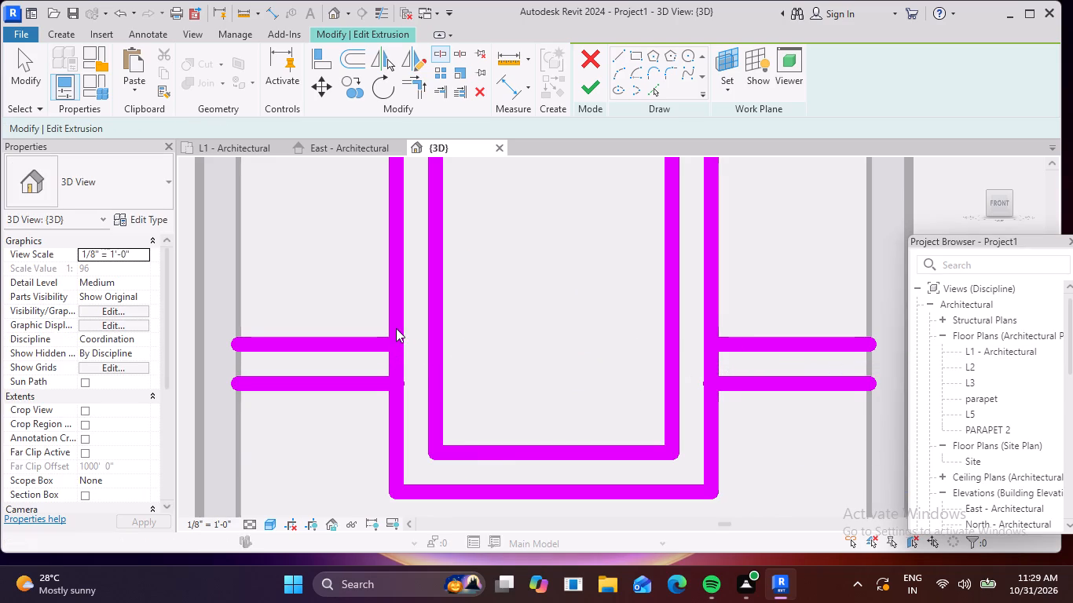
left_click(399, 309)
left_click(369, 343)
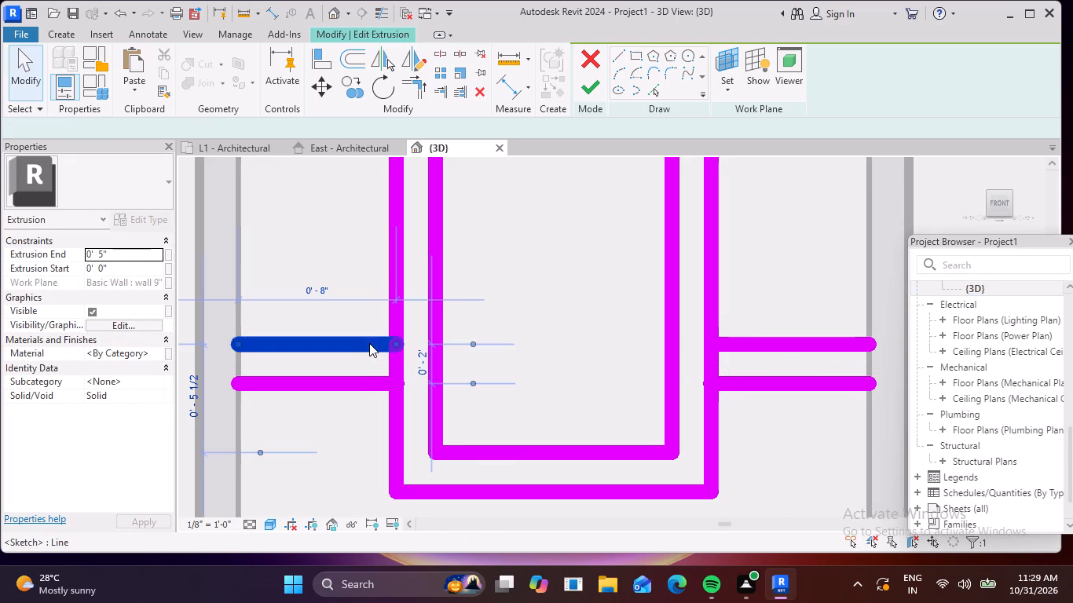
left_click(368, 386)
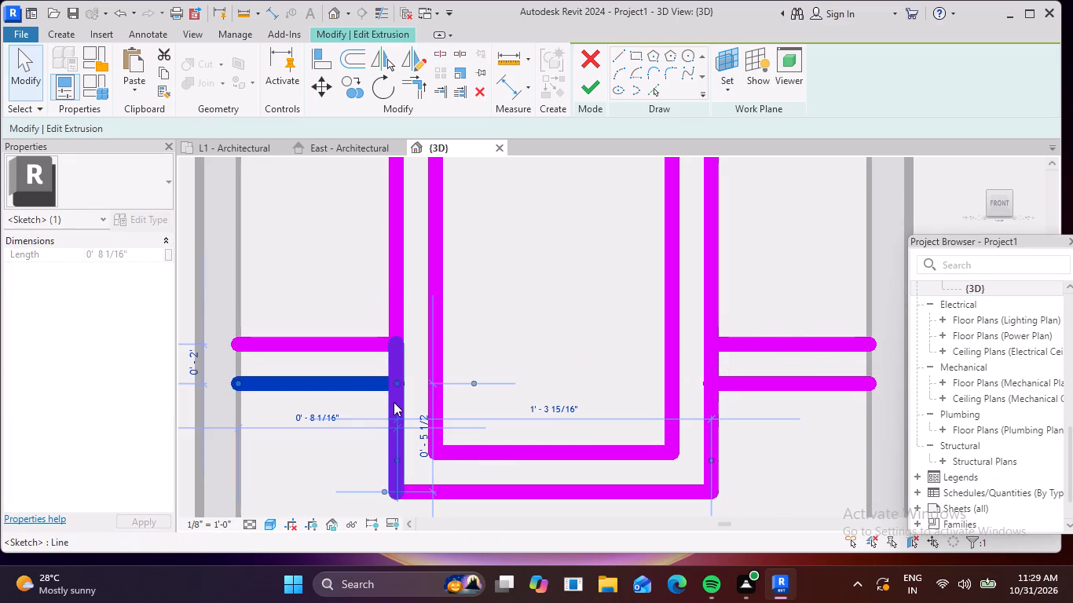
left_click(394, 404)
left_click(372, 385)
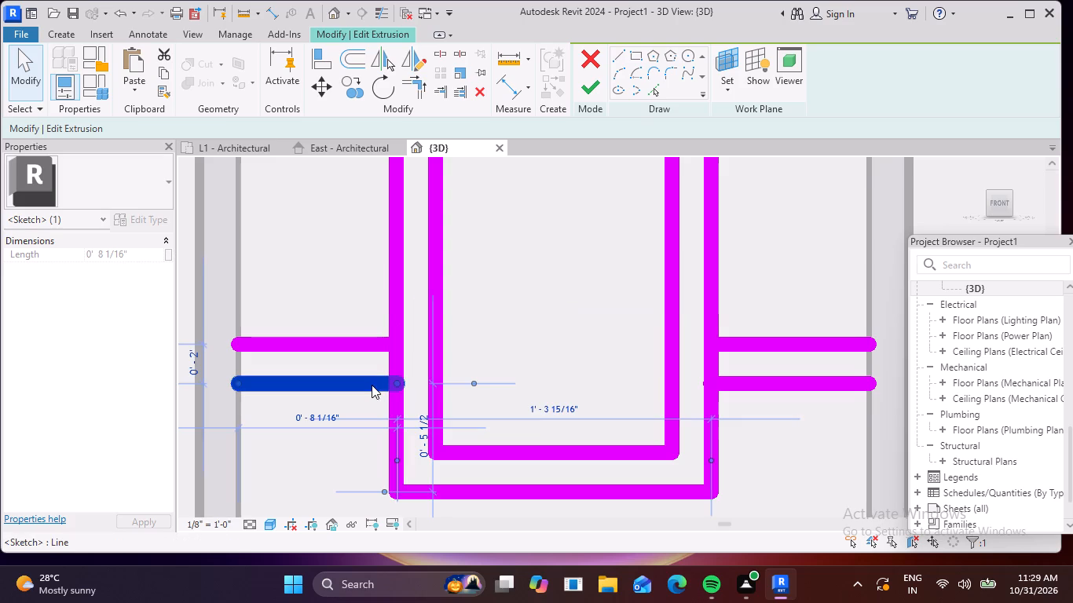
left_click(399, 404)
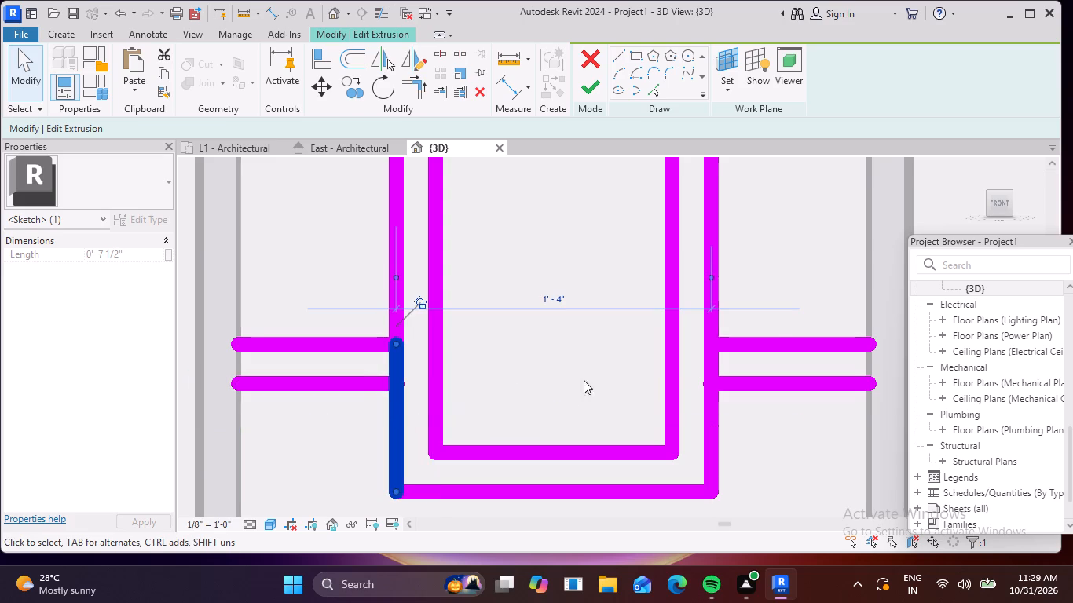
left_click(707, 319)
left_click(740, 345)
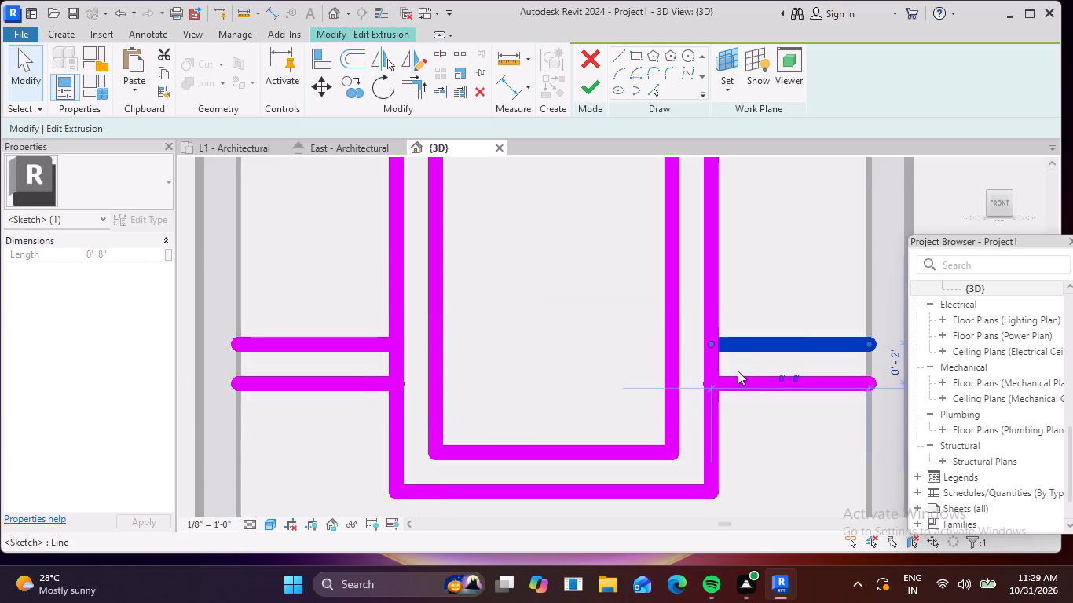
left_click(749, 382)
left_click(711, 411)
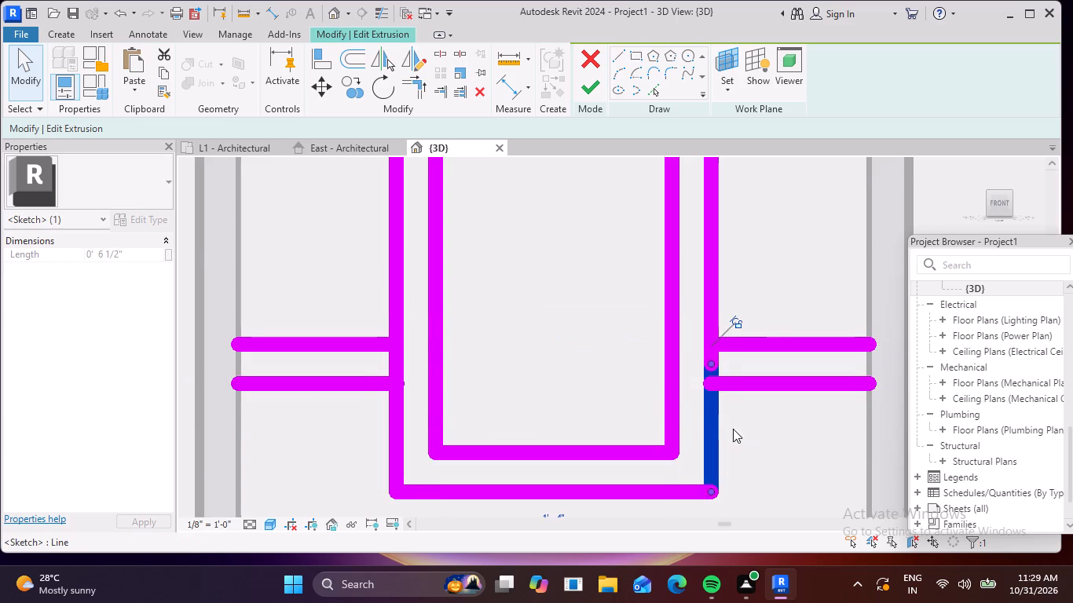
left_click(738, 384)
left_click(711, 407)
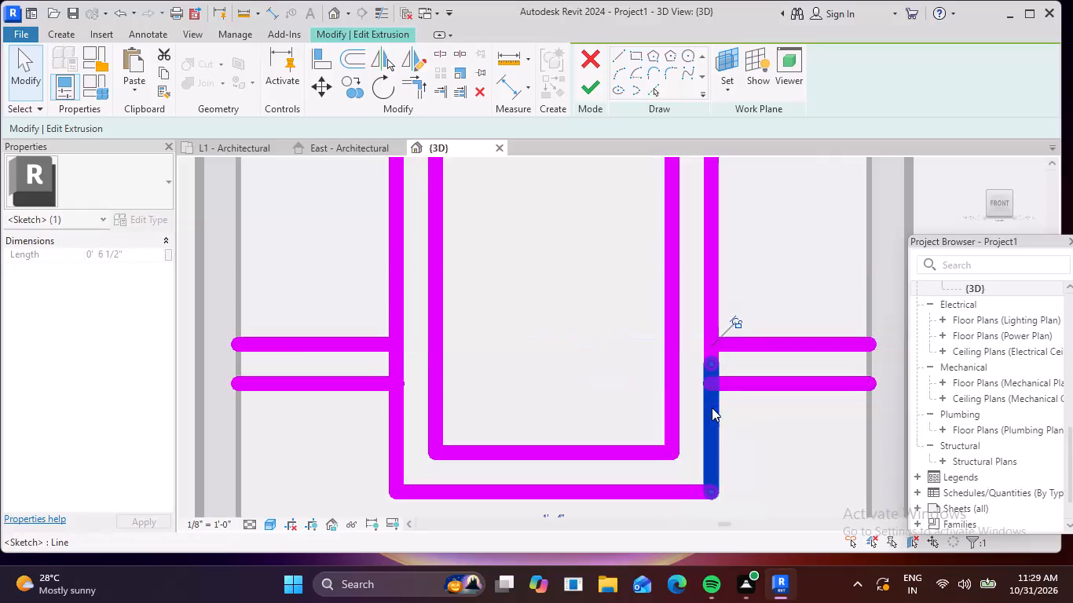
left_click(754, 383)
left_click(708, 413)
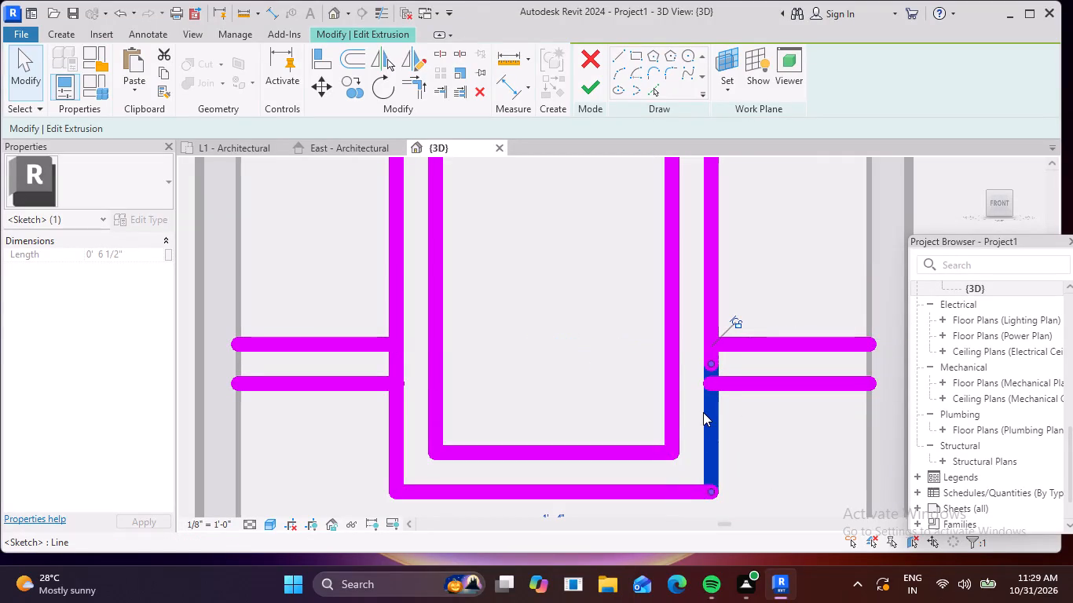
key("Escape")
Trim the four lower bar lines and the split outer vertical lines into corners, opening the outline at both bars.
left_click(425, 94)
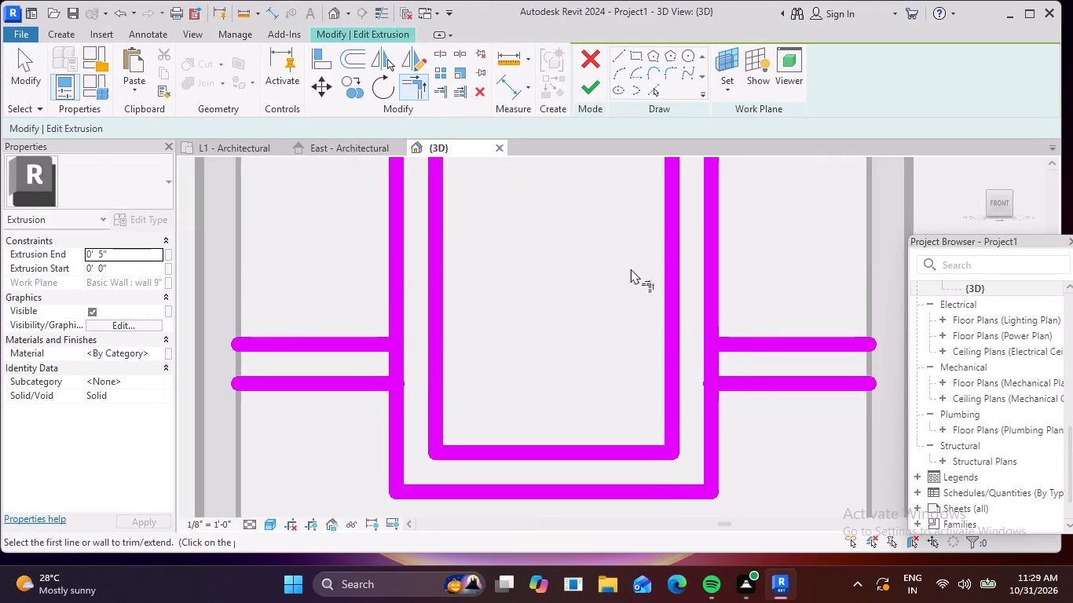
left_click(749, 381)
left_click(708, 408)
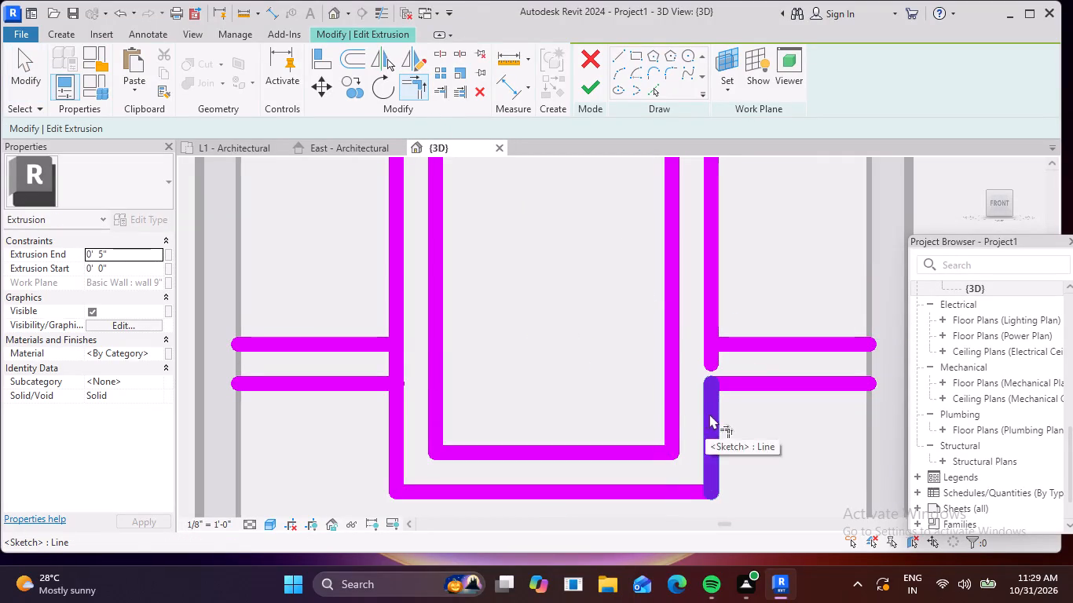
left_click(775, 341)
left_click(715, 316)
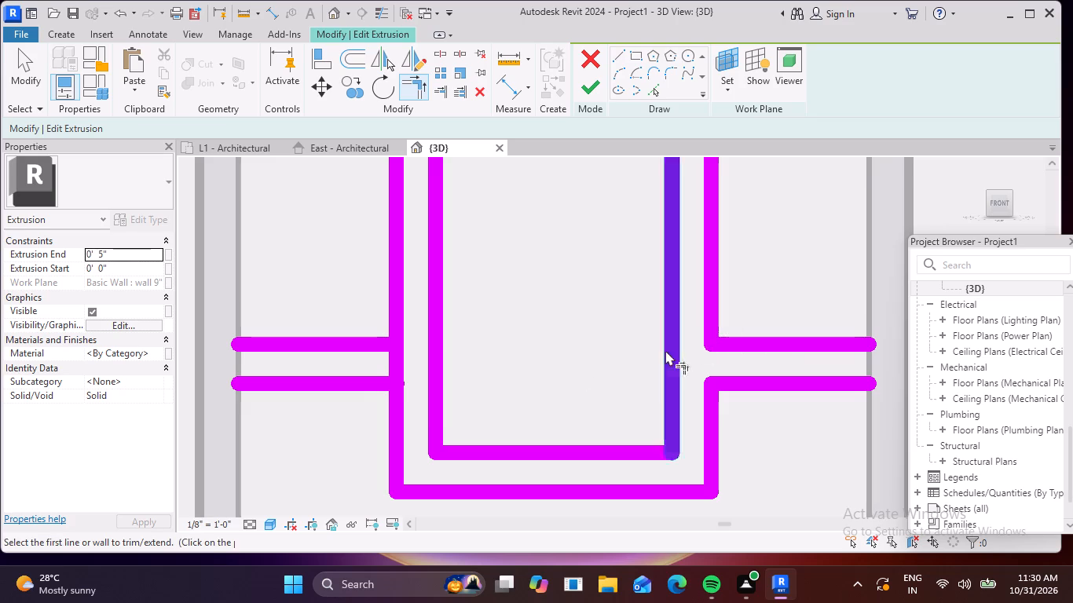
left_click(353, 378)
left_click(397, 407)
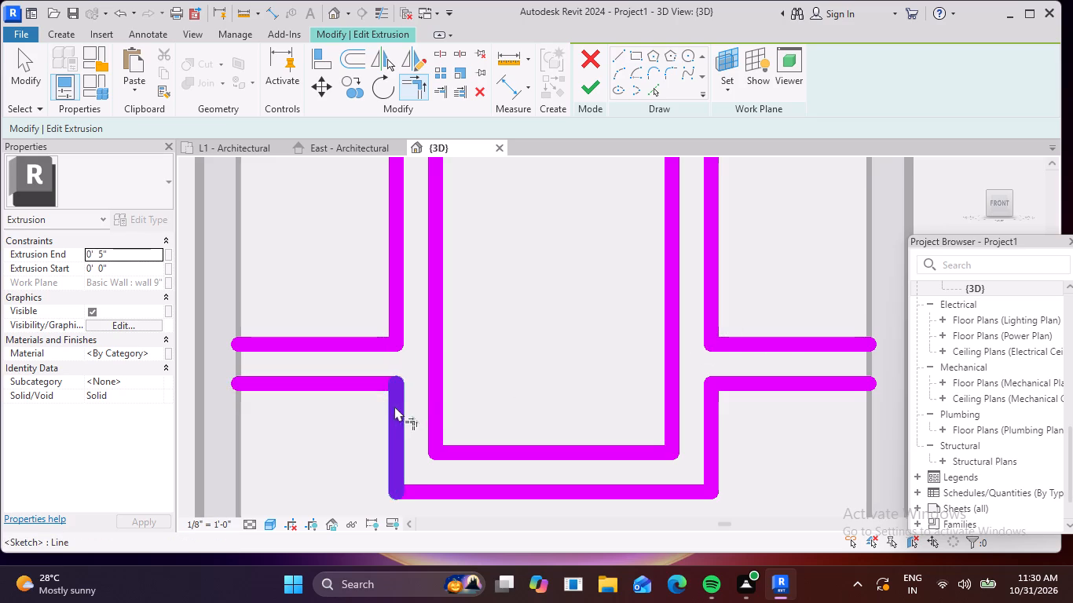
left_click(362, 337)
left_click(395, 319)
key("Escape")
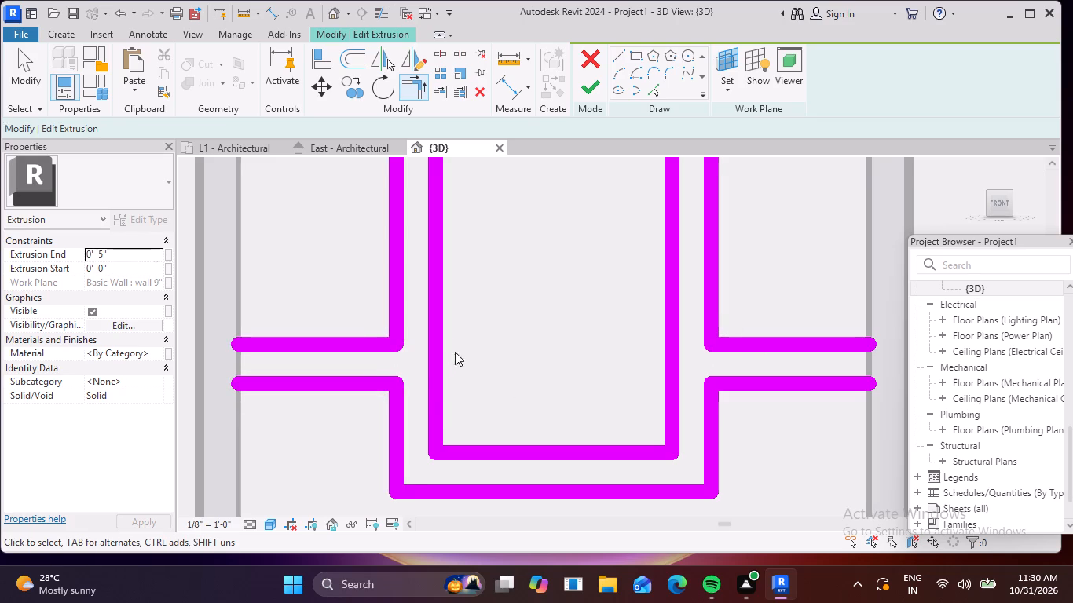
Examine the frame sketch against the upper floor's leftmost arched window from the front, from above and at an angle.
scroll(511, 336, "down", 5)
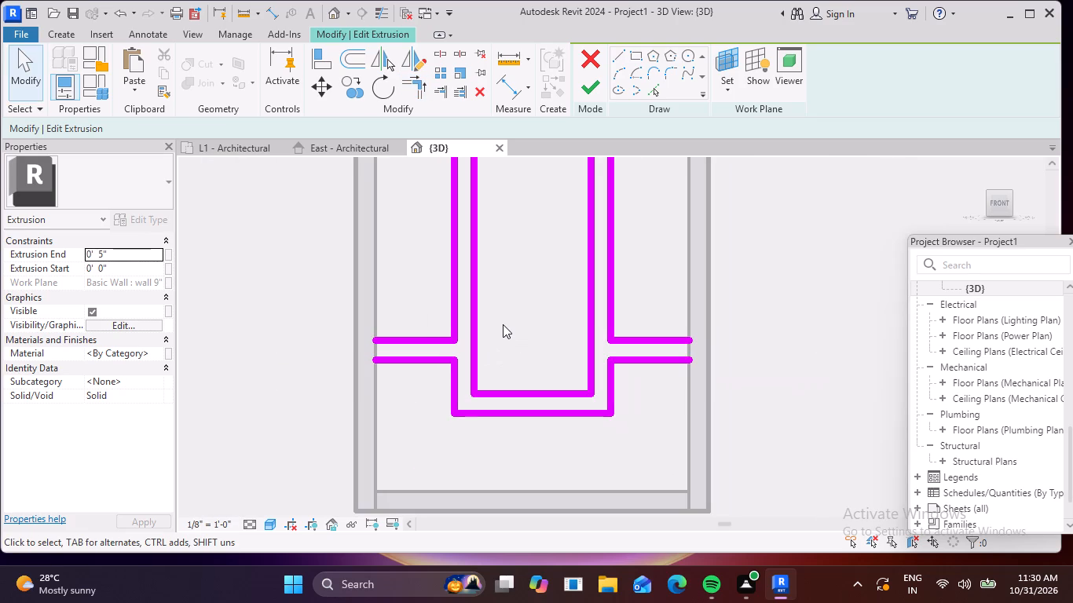
scroll(503, 324, "down", 8)
scroll(589, 309, "down", 3)
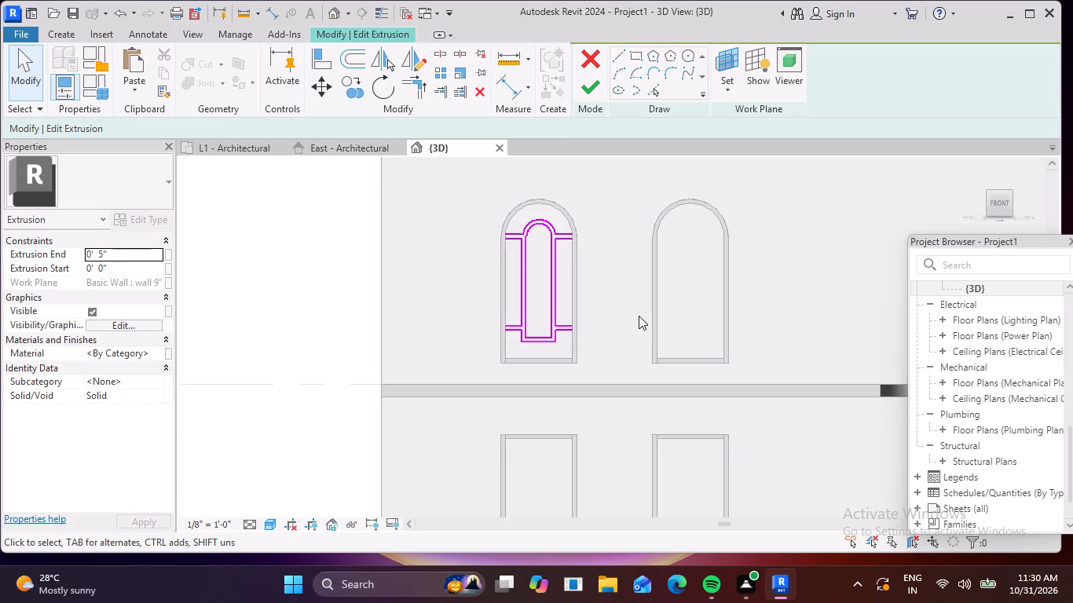
scroll(633, 317, "down", 1)
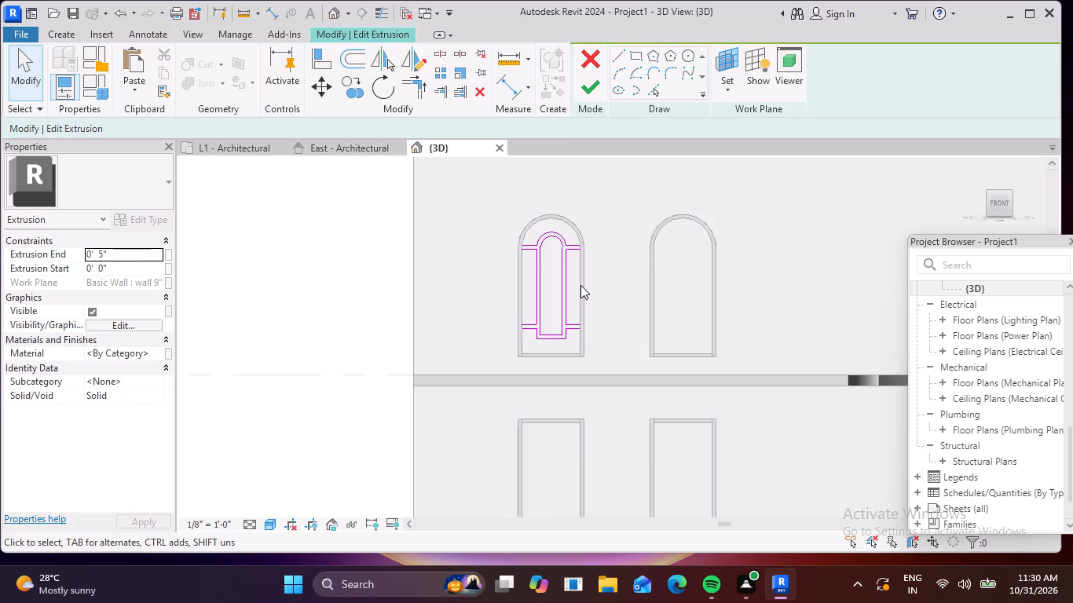
left_click(1002, 190)
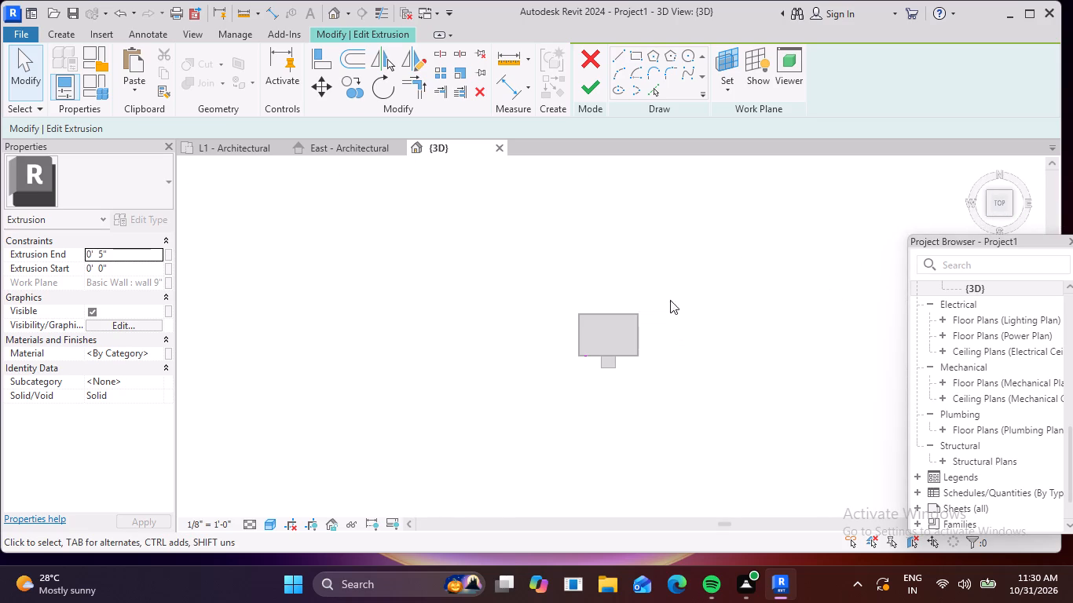
scroll(641, 338, "up", 5)
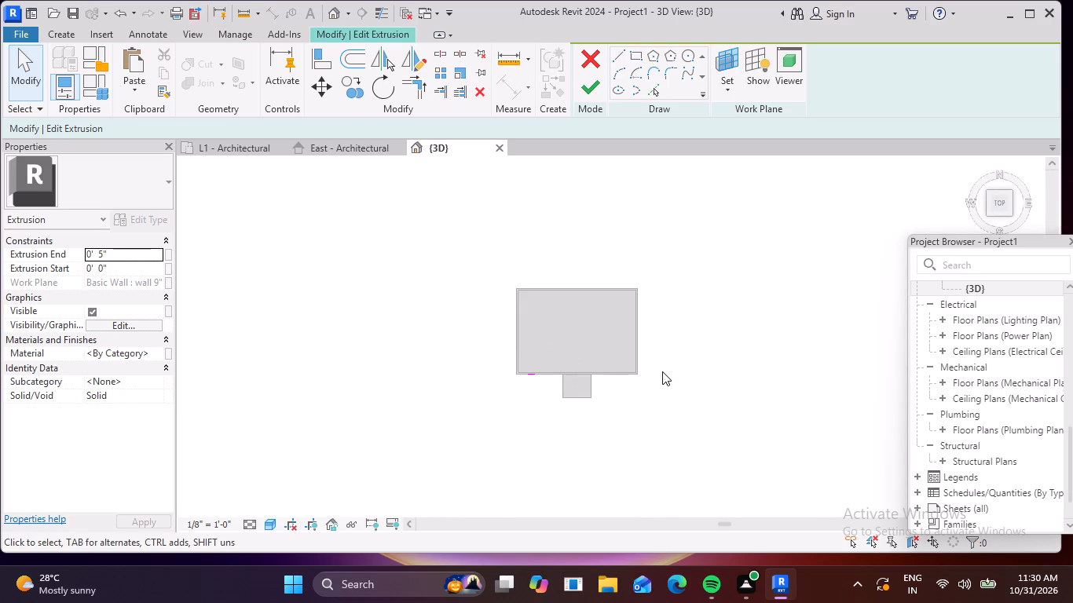
middle_click_drag(650, 373, 667, 172, "shift")
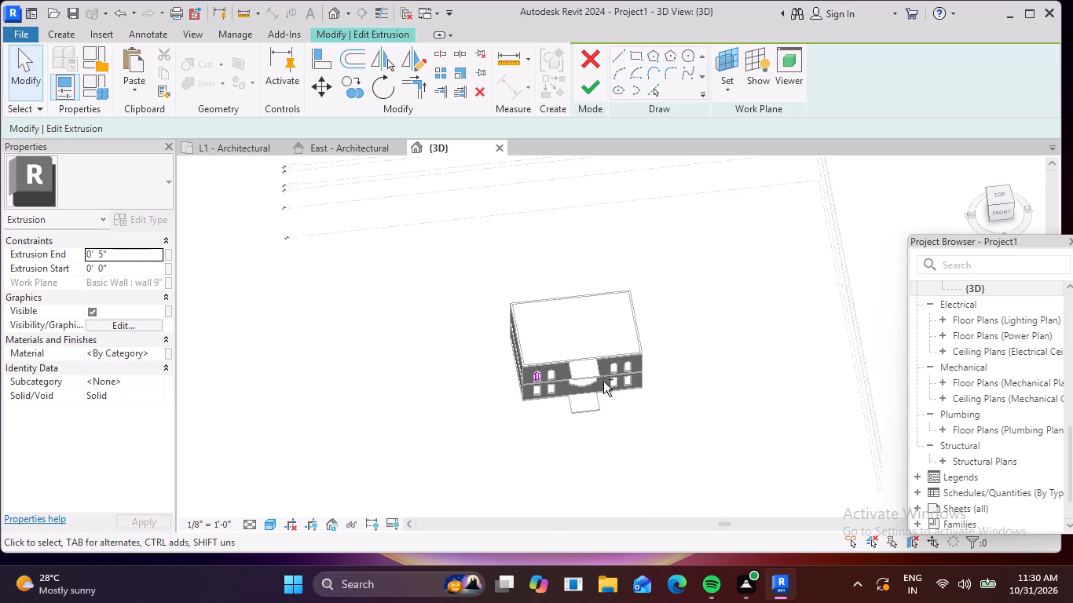
middle_click_drag(601, 381, 644, 238, "shift")
scroll(570, 364, "up", 5)
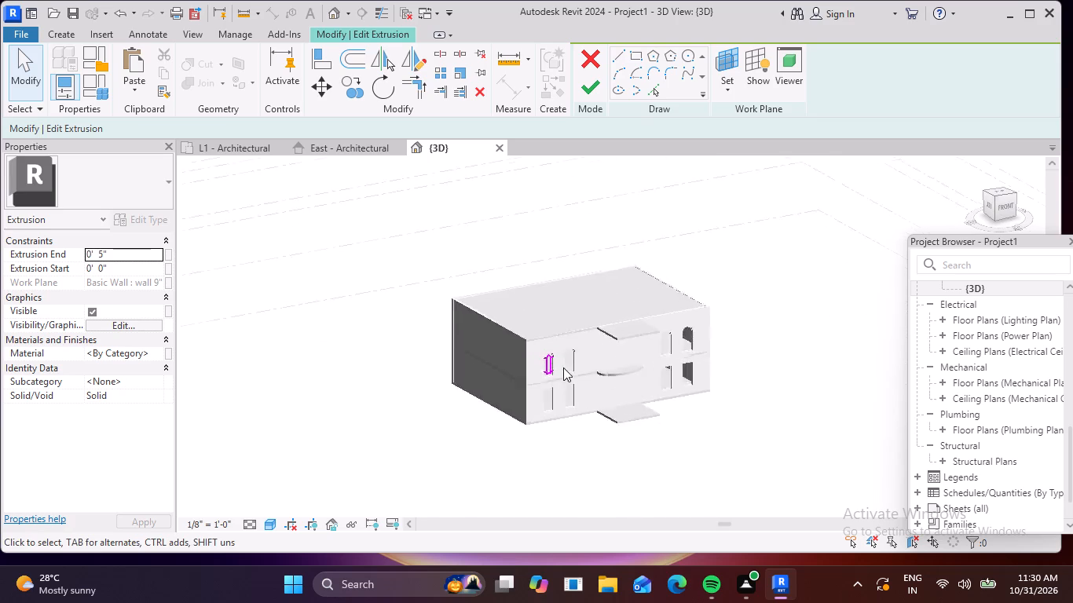
scroll(563, 367, "up", 8)
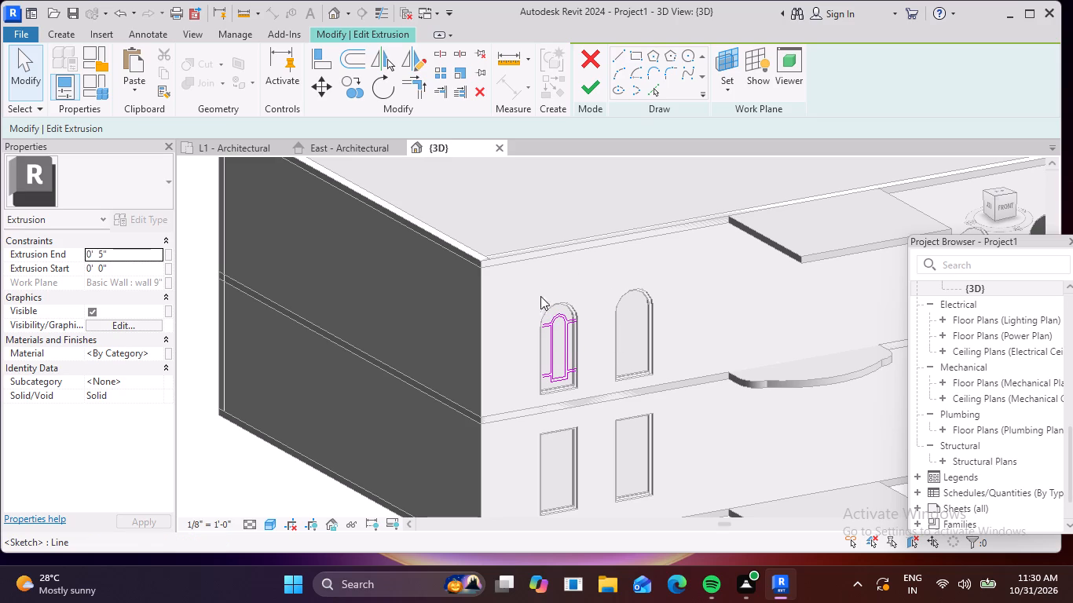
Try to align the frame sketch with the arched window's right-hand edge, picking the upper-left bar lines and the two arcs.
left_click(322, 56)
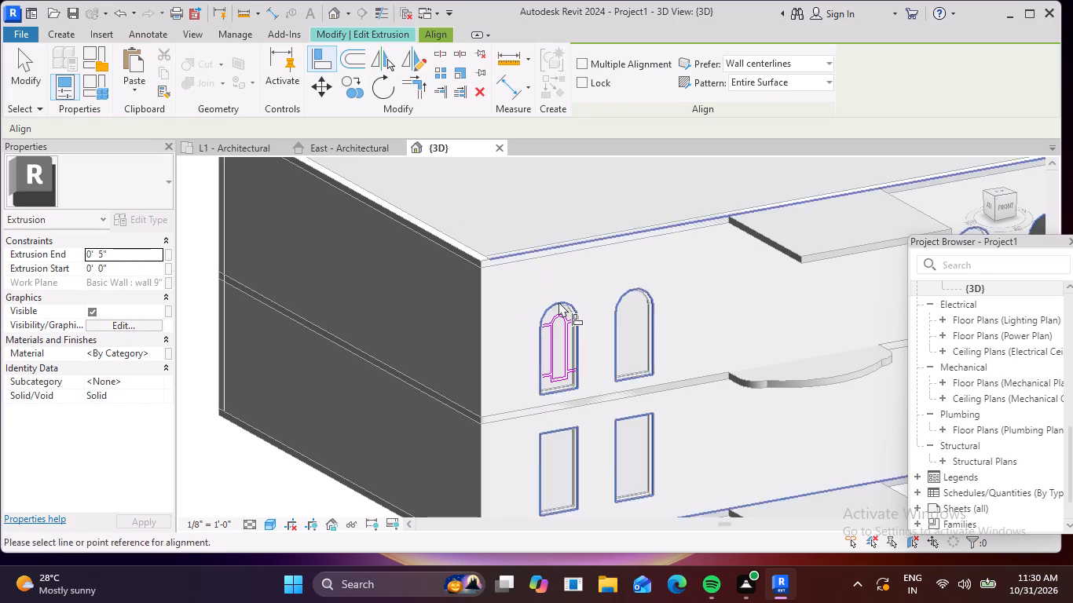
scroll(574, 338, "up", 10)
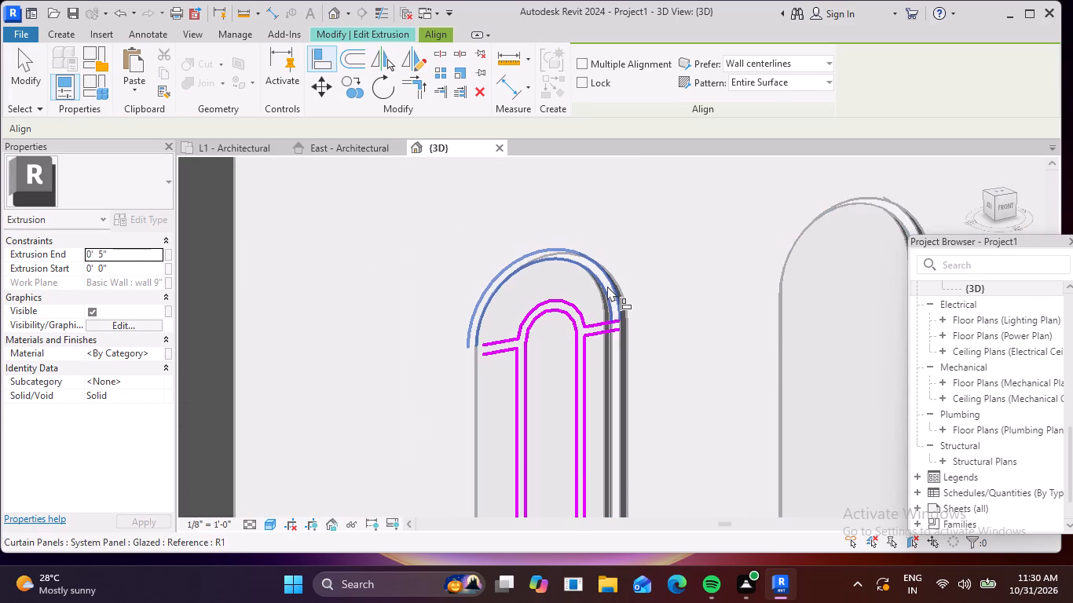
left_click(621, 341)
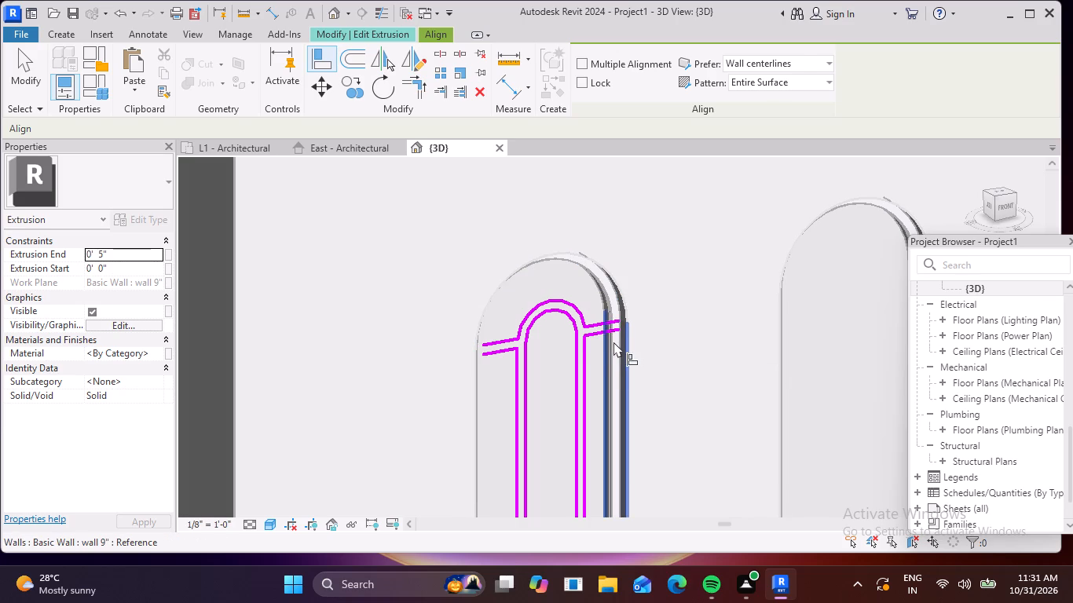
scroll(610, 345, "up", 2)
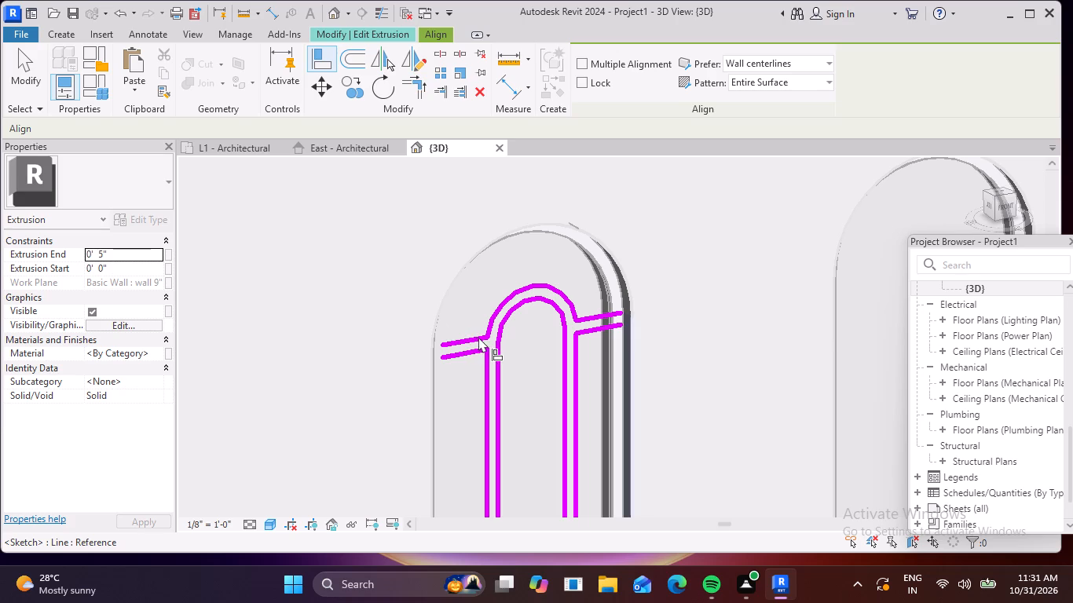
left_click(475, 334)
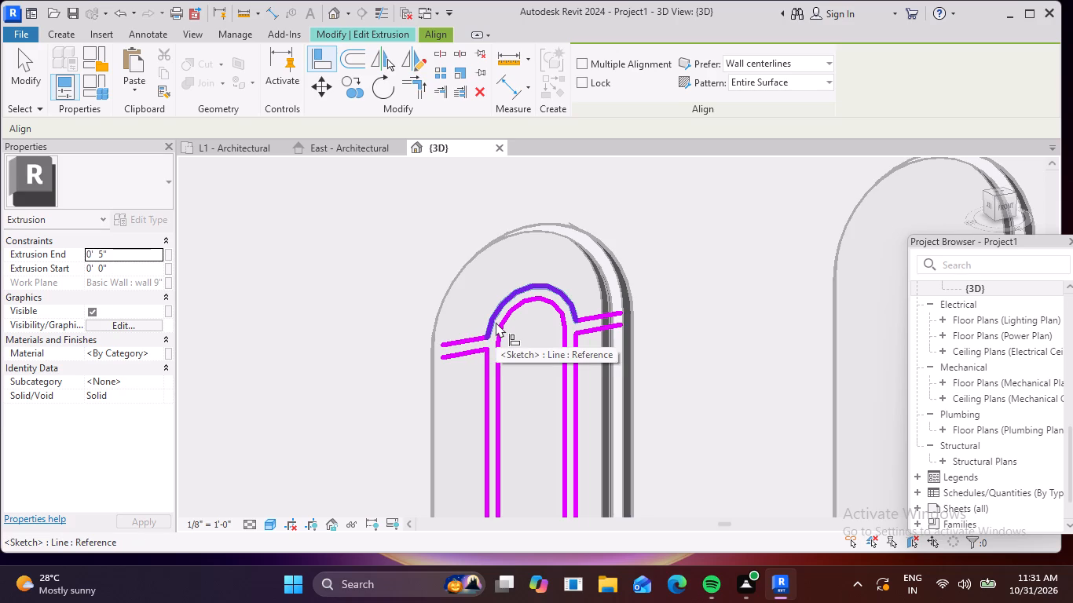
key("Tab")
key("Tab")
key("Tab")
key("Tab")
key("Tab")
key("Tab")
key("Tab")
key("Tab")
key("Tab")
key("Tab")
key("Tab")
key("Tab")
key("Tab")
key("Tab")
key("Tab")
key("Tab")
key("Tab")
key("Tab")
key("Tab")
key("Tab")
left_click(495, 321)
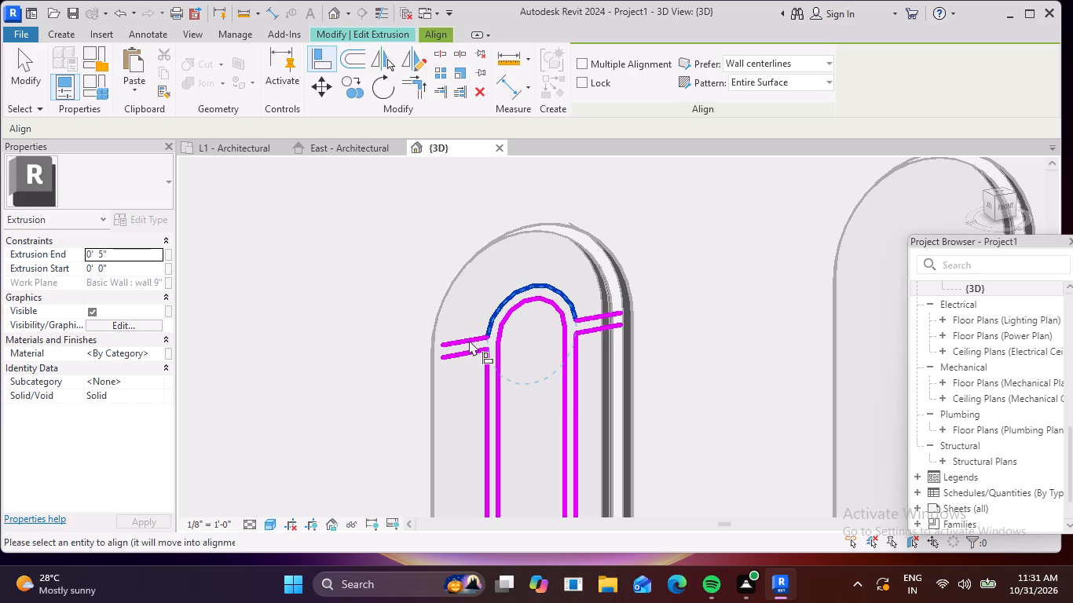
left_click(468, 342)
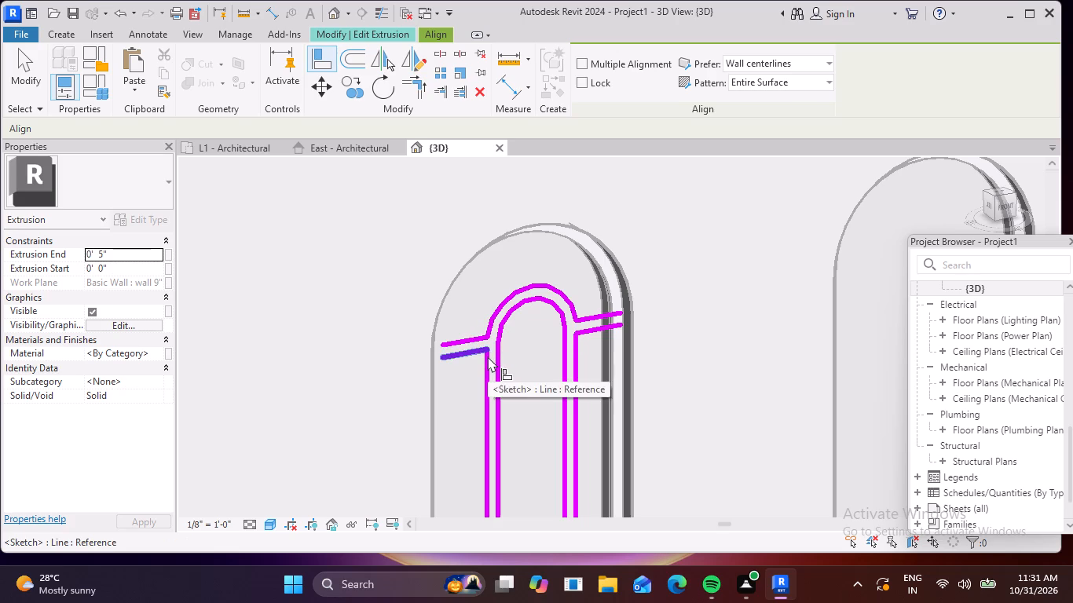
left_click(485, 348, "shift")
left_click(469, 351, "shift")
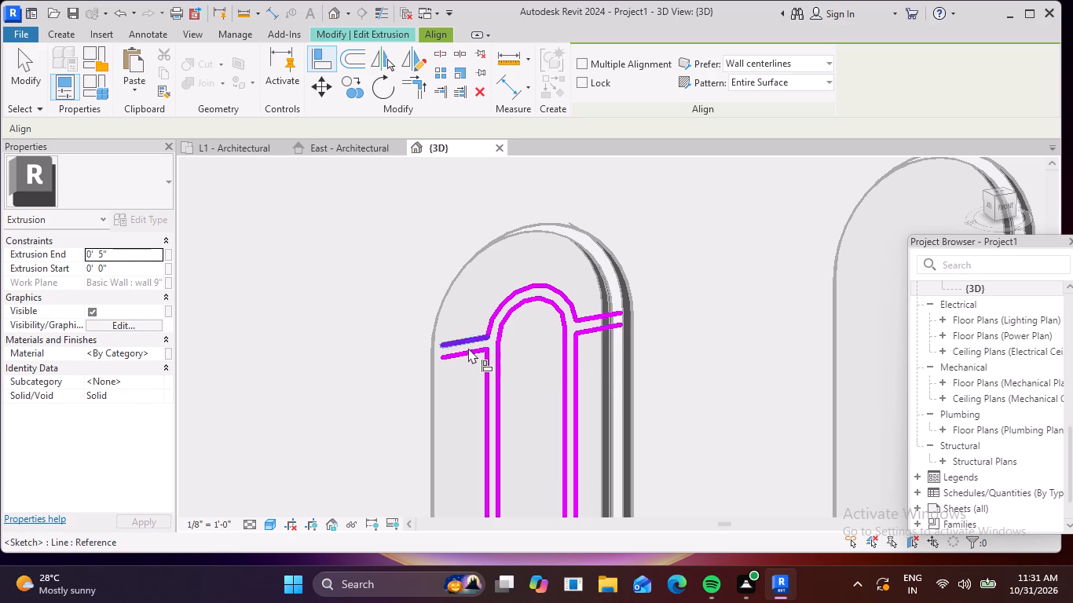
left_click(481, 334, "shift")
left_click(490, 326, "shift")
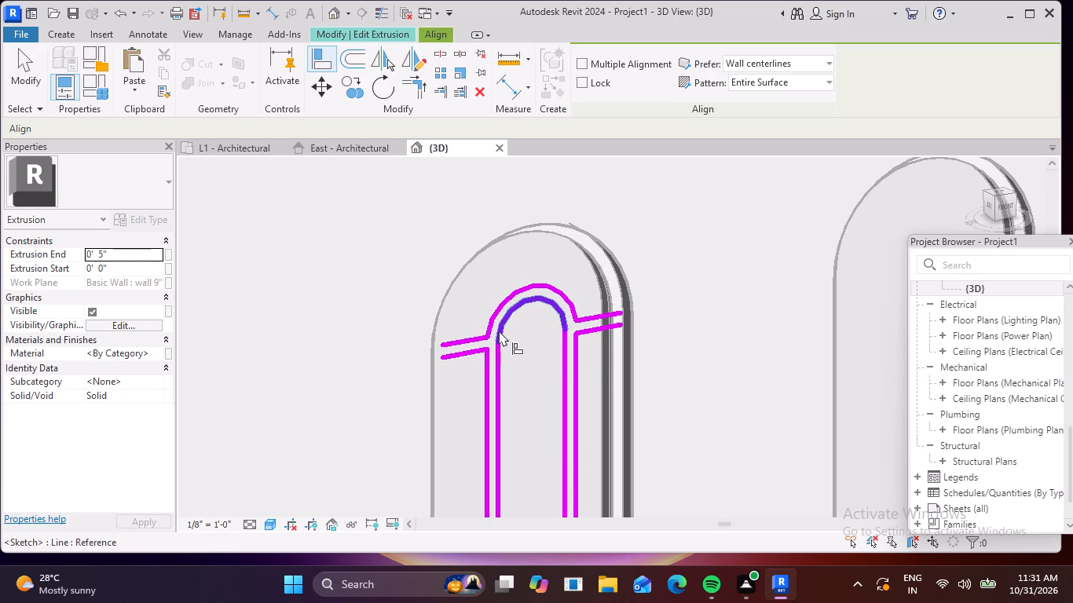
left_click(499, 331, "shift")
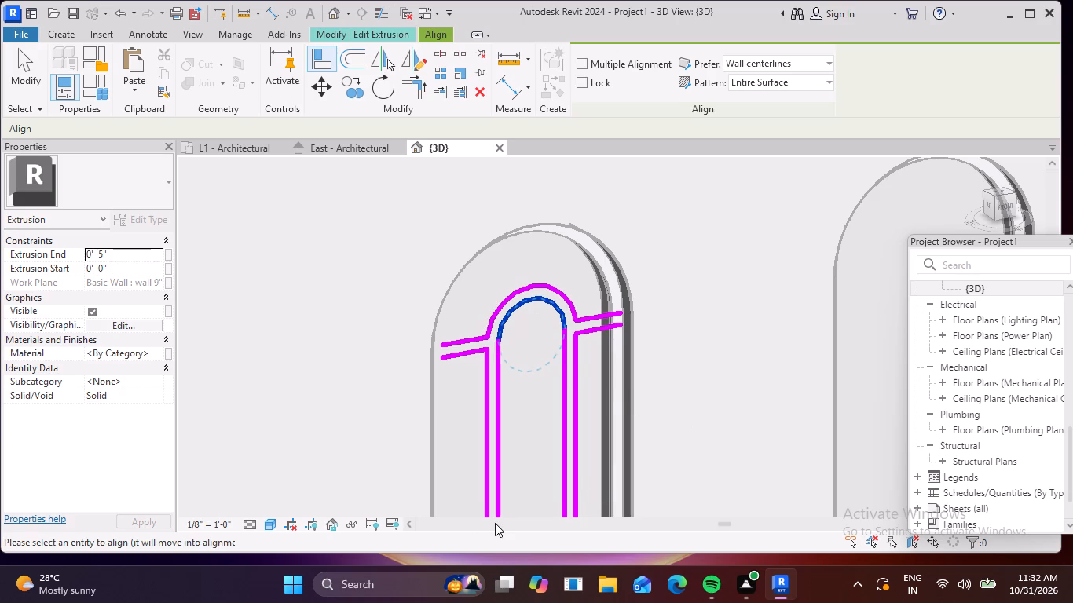
Set the 3D view's visual style to Realistic, after trying Consistent Colors and Shaded.
left_click(269, 525)
left_click(319, 481)
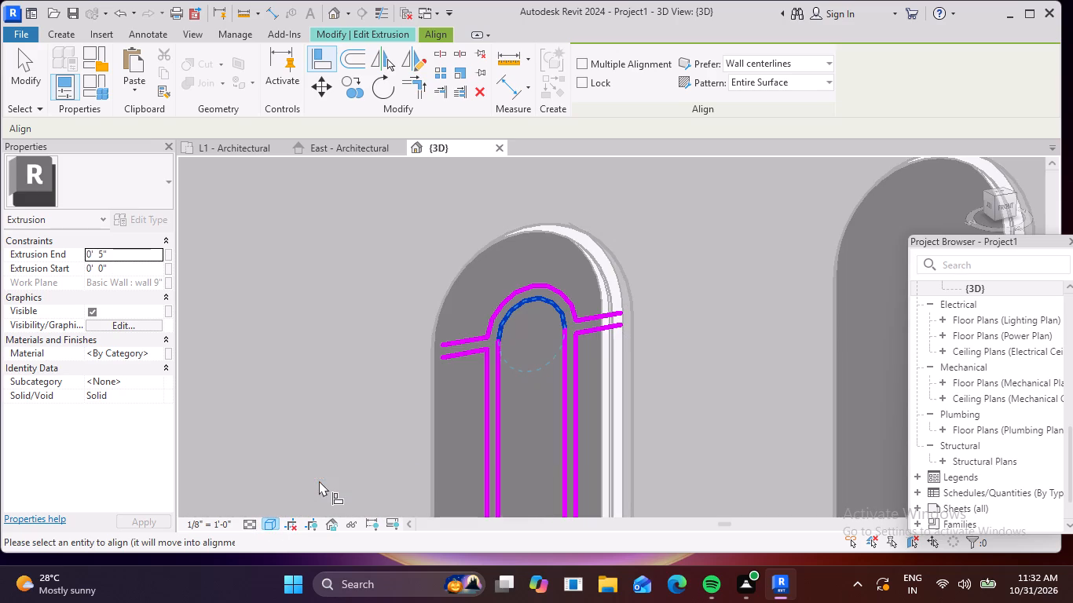
left_click(269, 522)
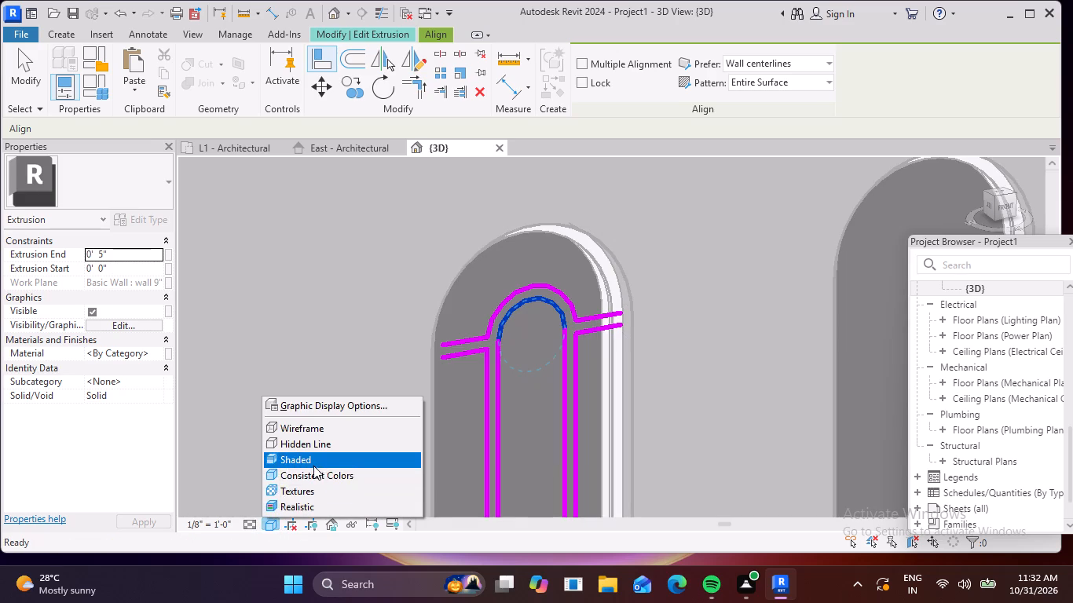
left_click(316, 461)
left_click(269, 519)
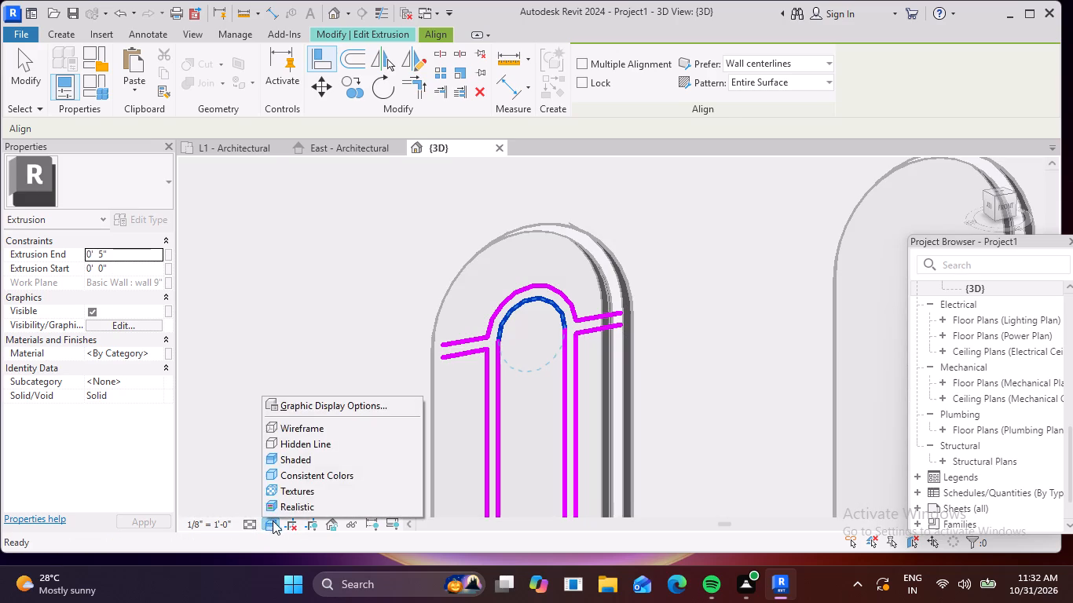
left_click(297, 506)
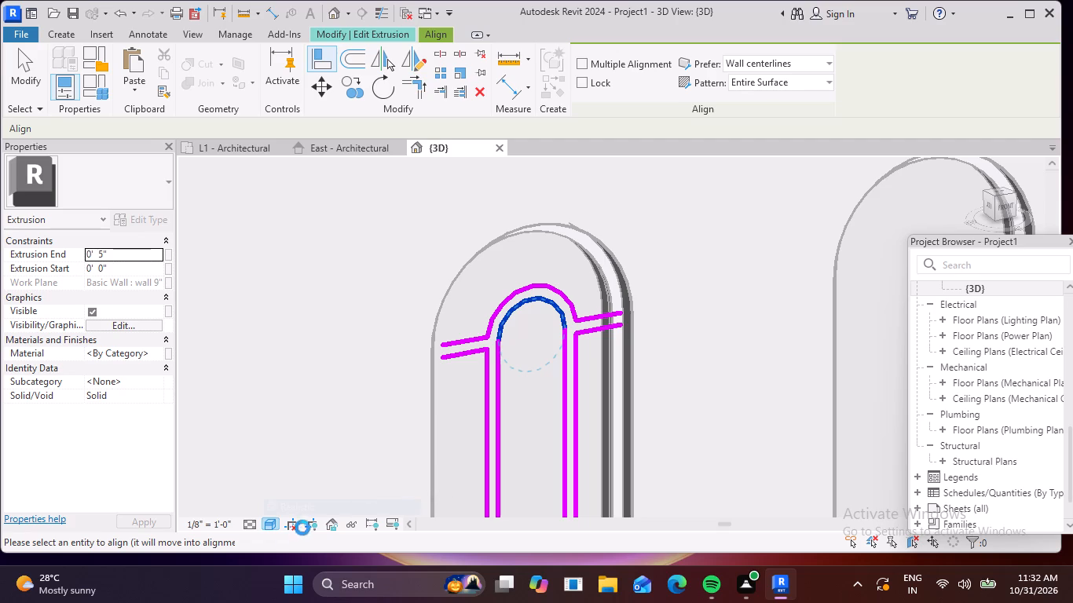
left_click(272, 535)
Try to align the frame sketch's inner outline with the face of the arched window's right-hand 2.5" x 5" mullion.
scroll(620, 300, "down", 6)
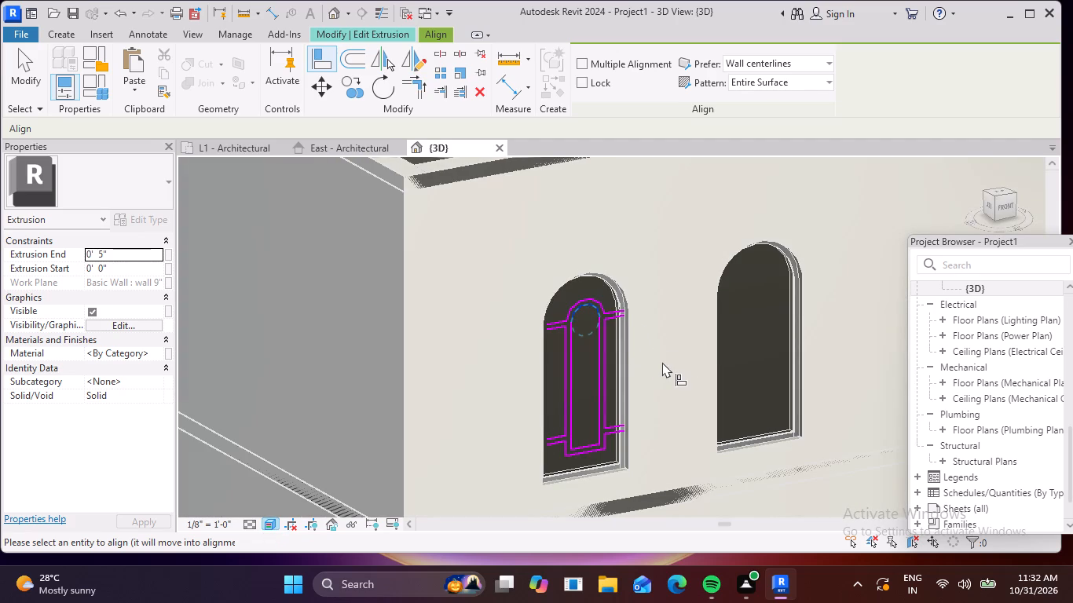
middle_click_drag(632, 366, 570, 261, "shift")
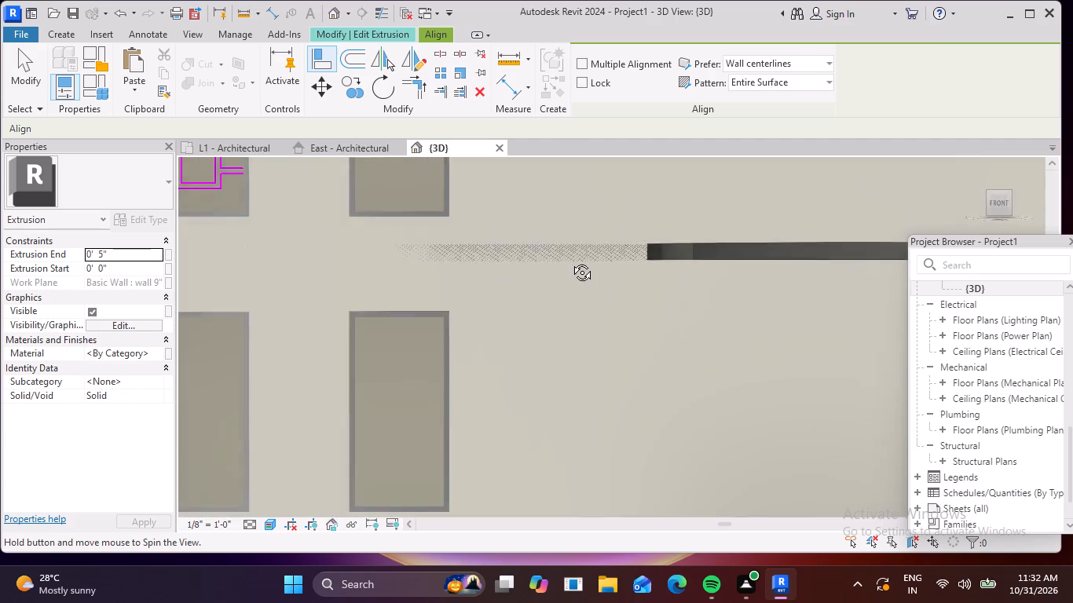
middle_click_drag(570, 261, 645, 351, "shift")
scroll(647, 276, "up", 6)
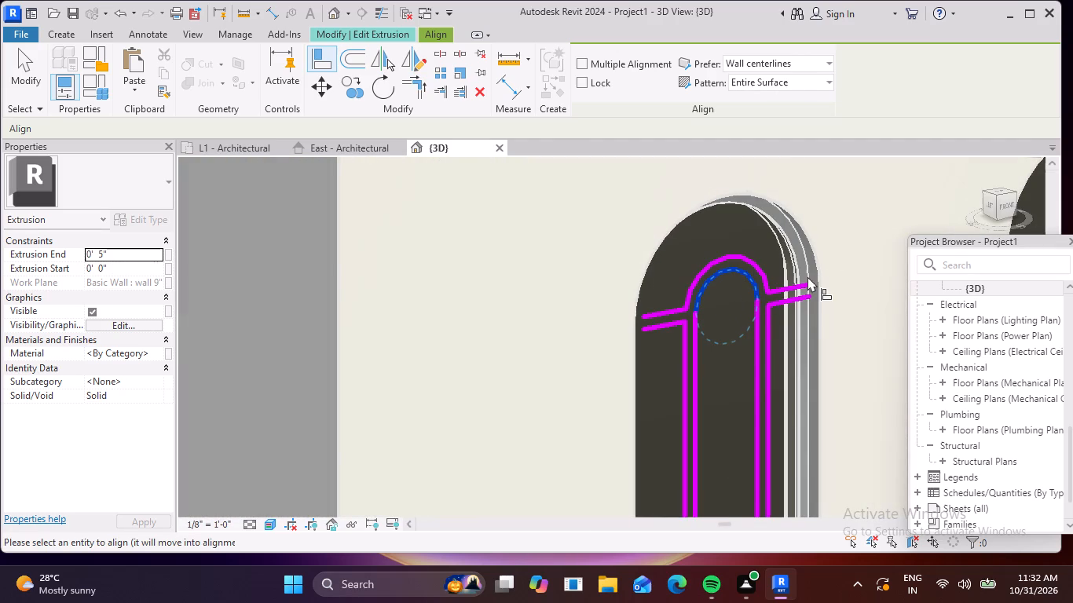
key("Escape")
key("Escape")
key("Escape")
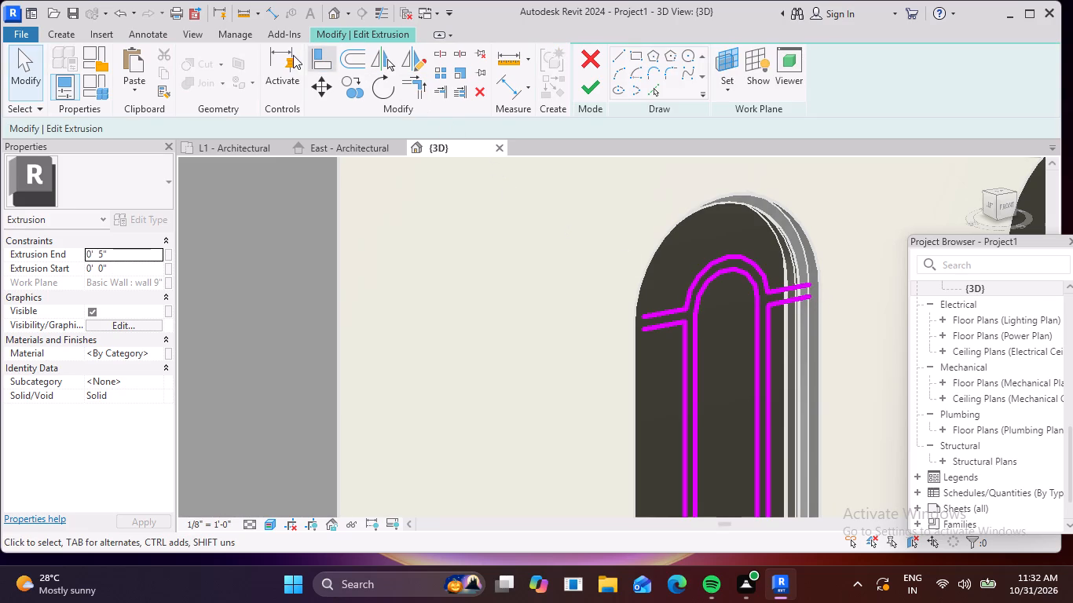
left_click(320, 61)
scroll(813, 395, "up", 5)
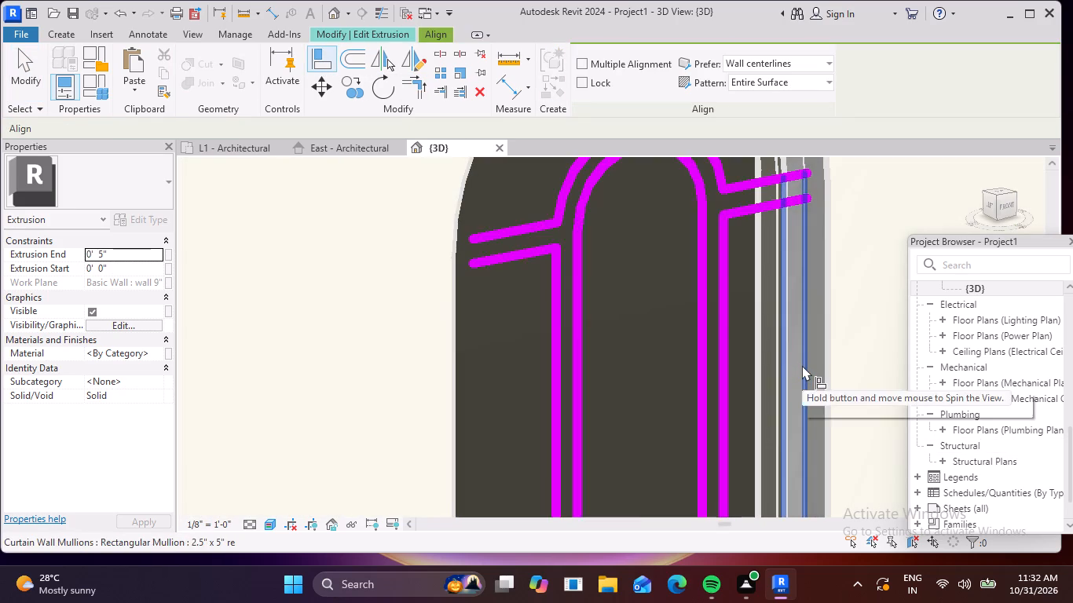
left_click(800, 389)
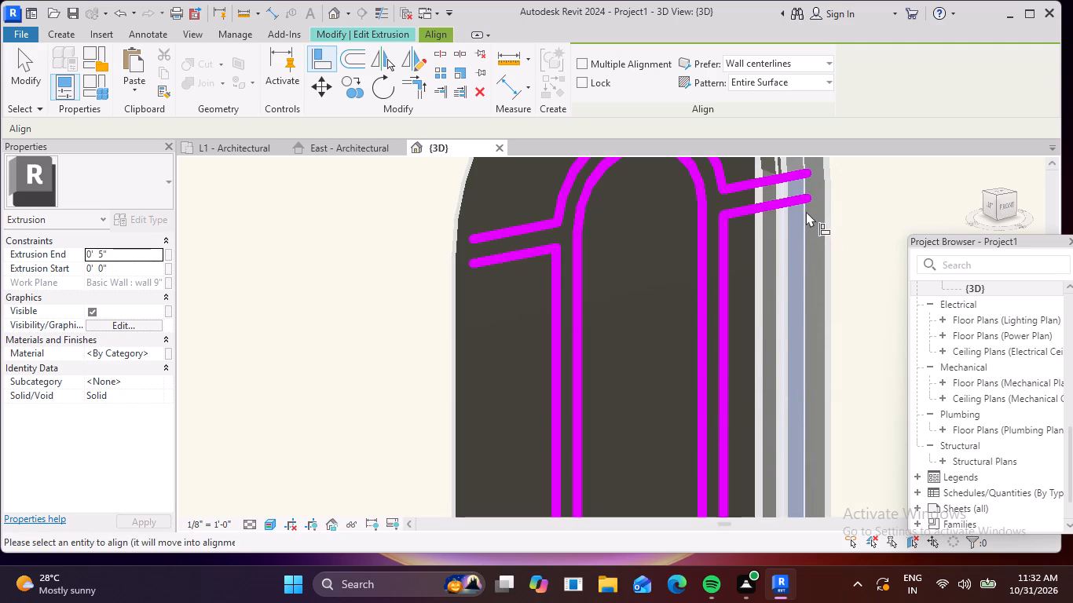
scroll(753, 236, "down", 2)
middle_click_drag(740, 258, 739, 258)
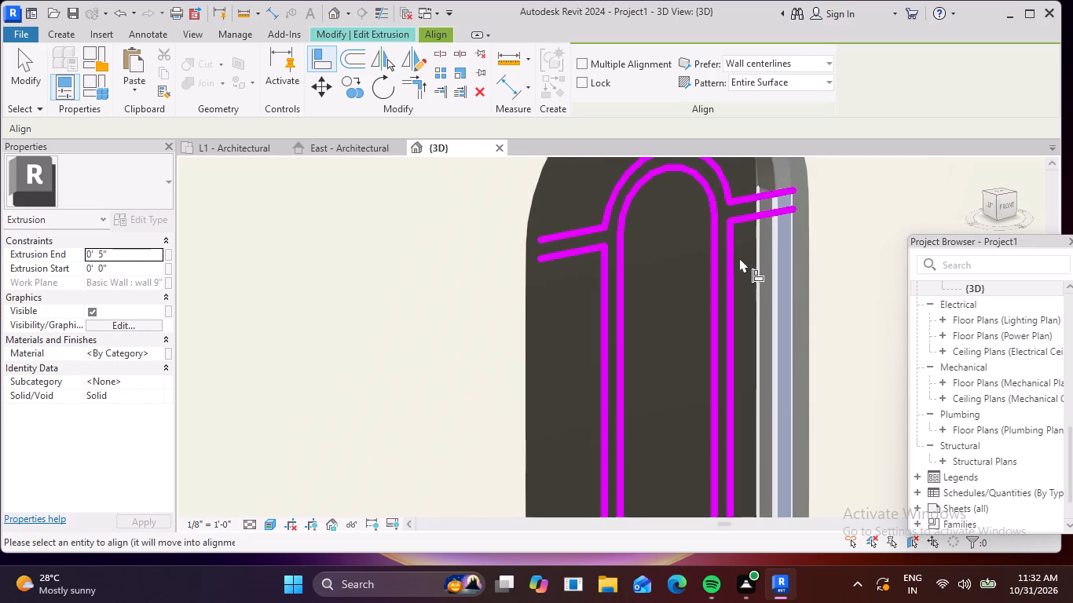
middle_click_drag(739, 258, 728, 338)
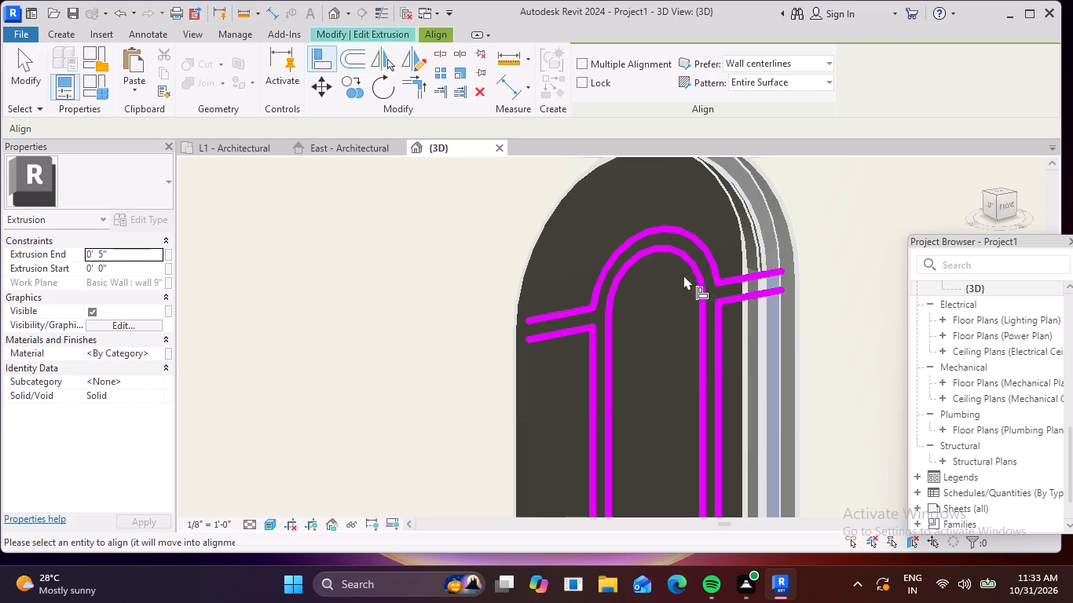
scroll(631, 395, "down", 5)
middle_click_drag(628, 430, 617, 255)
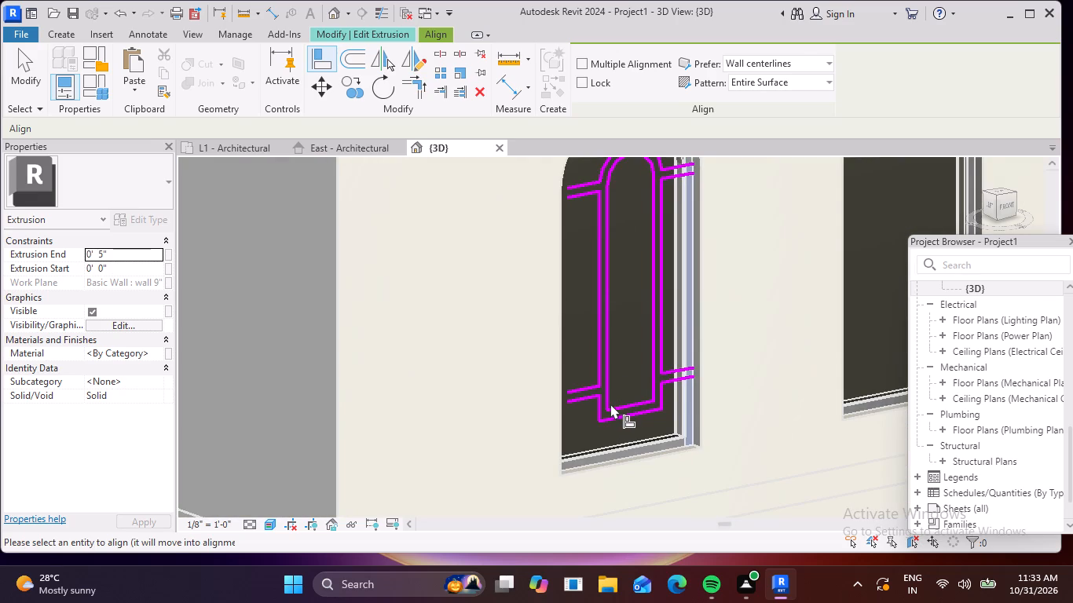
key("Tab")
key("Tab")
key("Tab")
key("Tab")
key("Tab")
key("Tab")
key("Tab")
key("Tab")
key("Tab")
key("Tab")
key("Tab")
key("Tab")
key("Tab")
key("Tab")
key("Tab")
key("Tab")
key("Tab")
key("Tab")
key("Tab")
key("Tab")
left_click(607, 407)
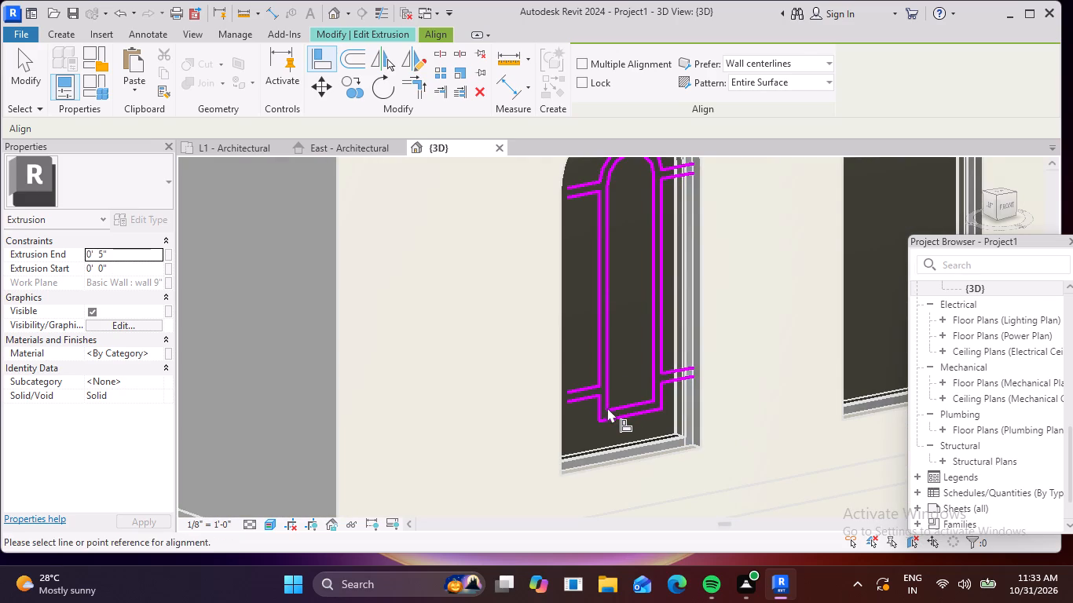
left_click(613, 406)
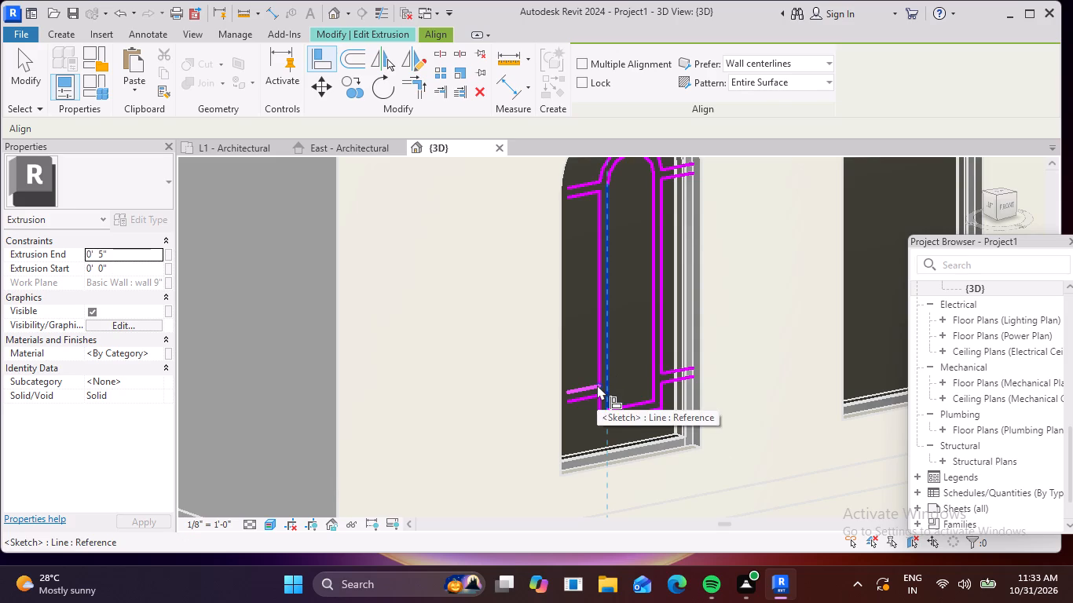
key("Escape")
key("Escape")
Leave the alignment and undo the last change to the 3D view's visual style.
left_click(597, 385)
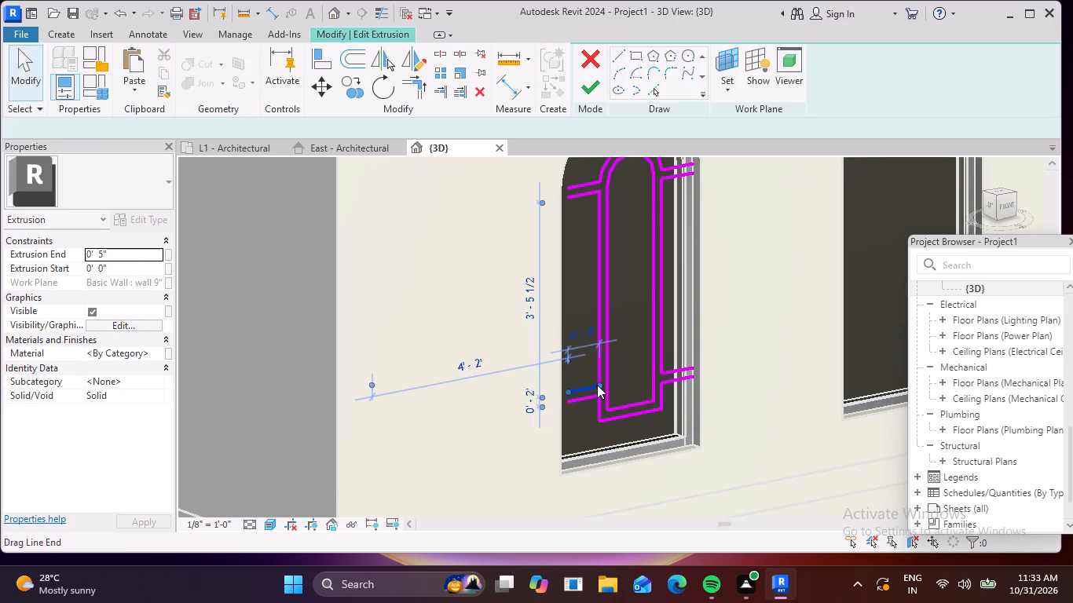
key("Escape")
key("ctrl+z")
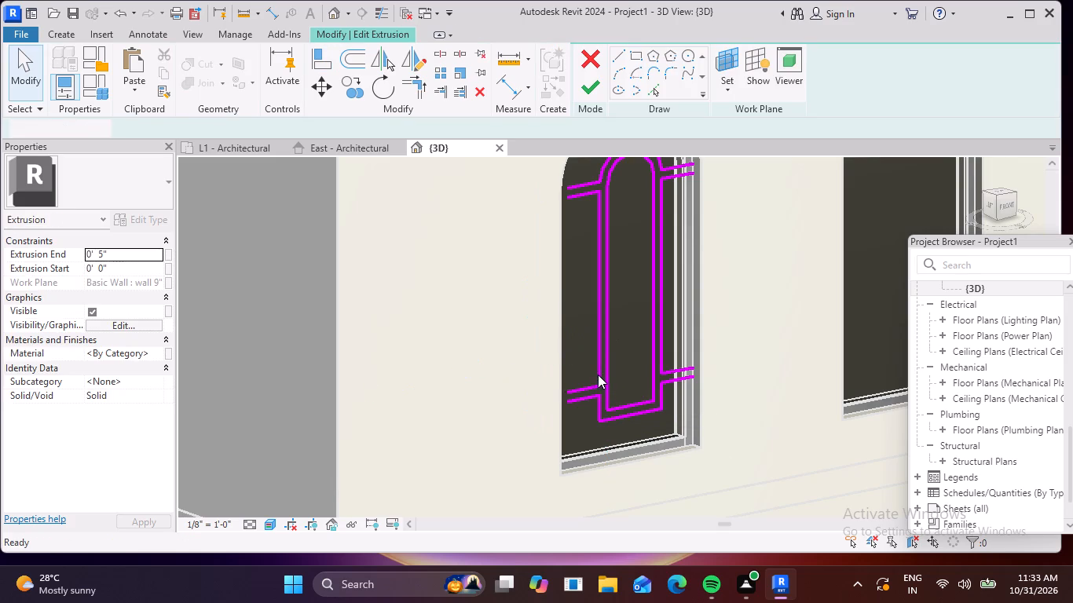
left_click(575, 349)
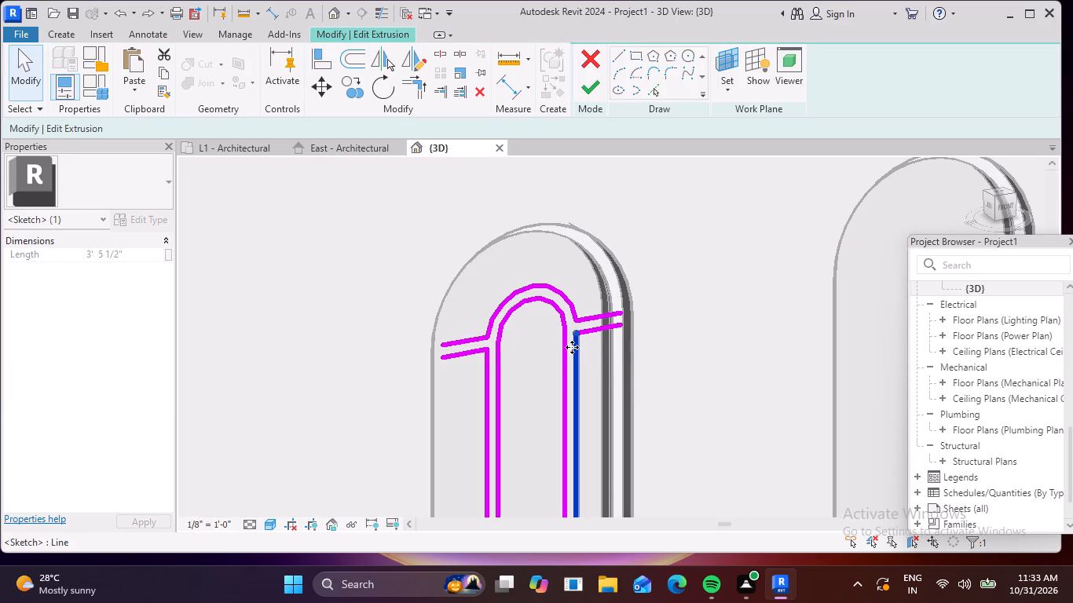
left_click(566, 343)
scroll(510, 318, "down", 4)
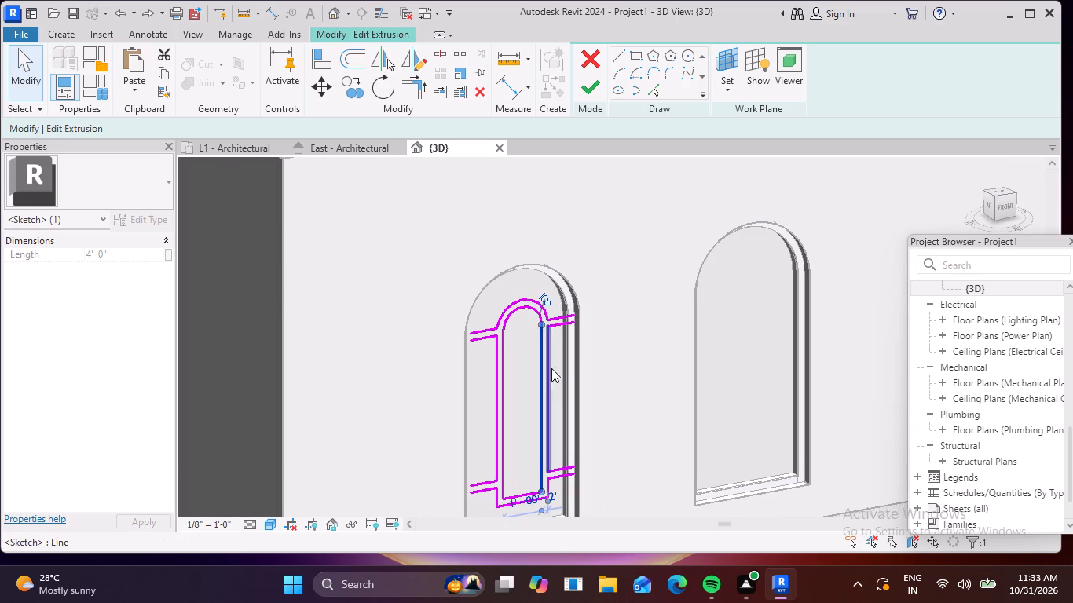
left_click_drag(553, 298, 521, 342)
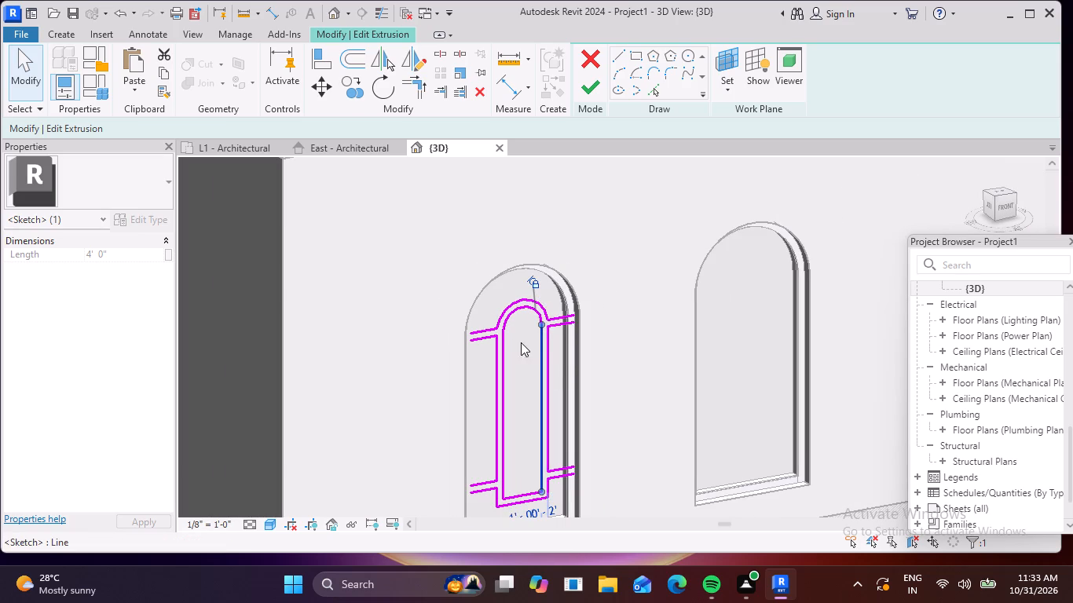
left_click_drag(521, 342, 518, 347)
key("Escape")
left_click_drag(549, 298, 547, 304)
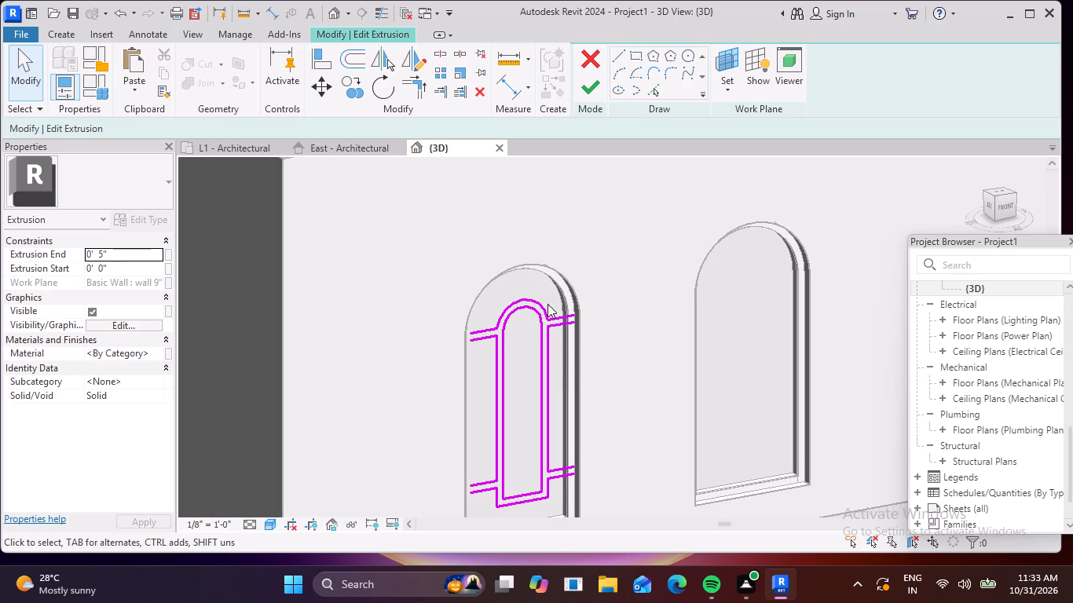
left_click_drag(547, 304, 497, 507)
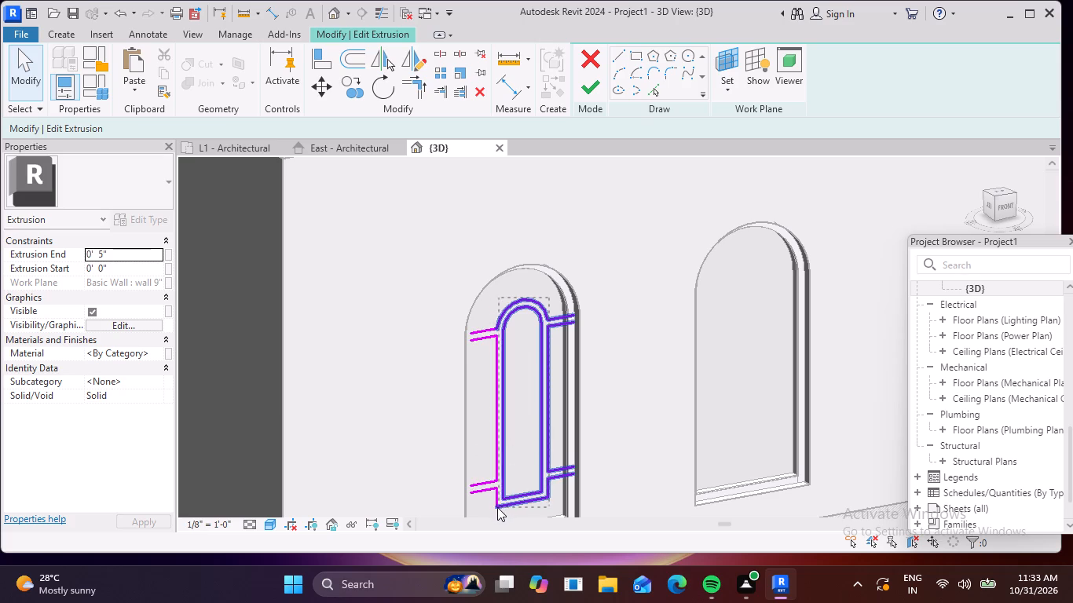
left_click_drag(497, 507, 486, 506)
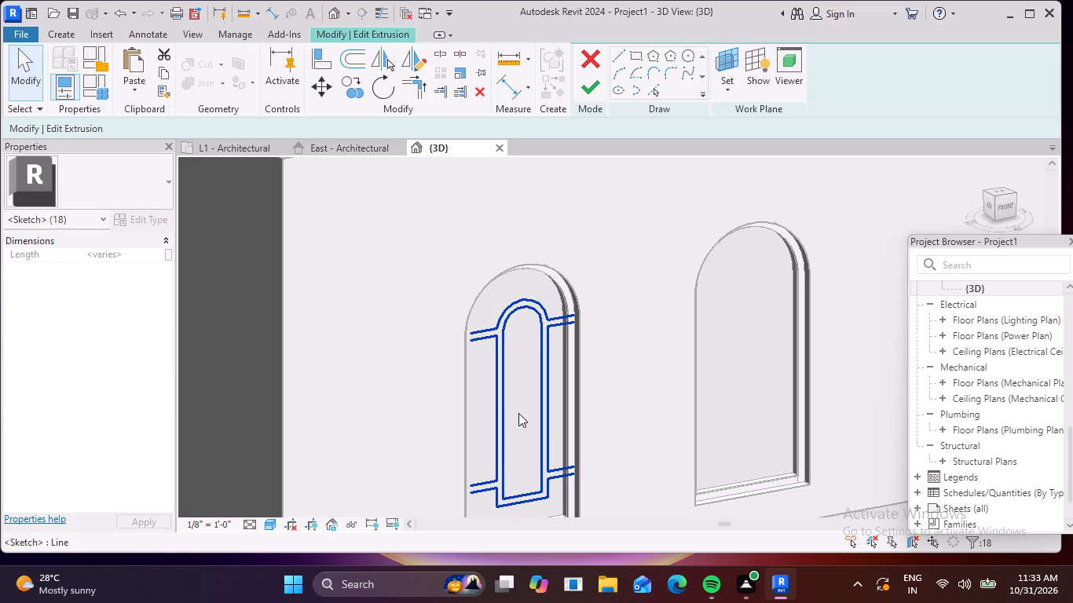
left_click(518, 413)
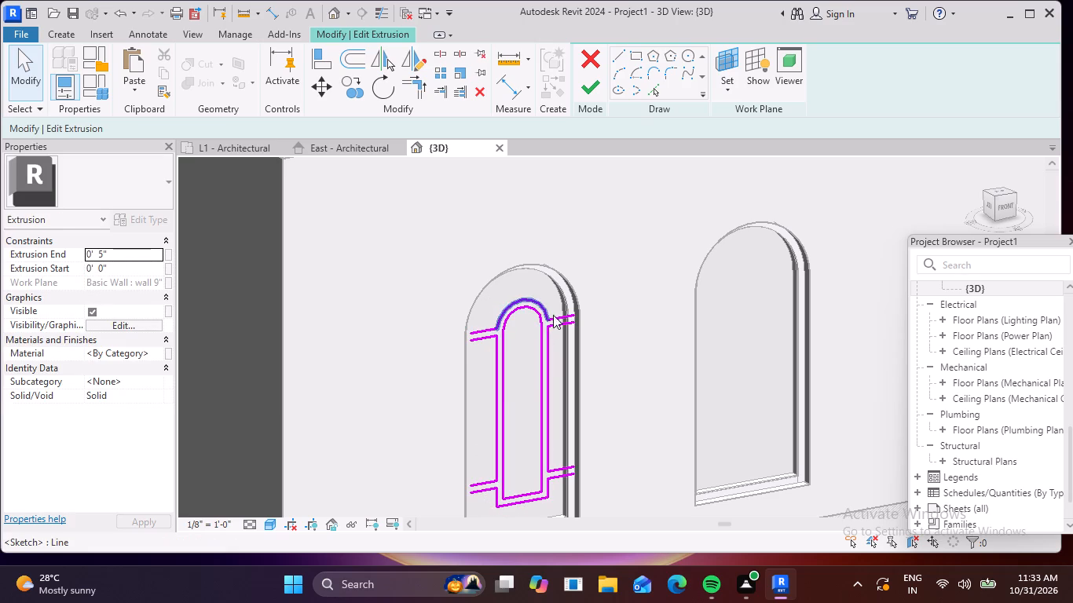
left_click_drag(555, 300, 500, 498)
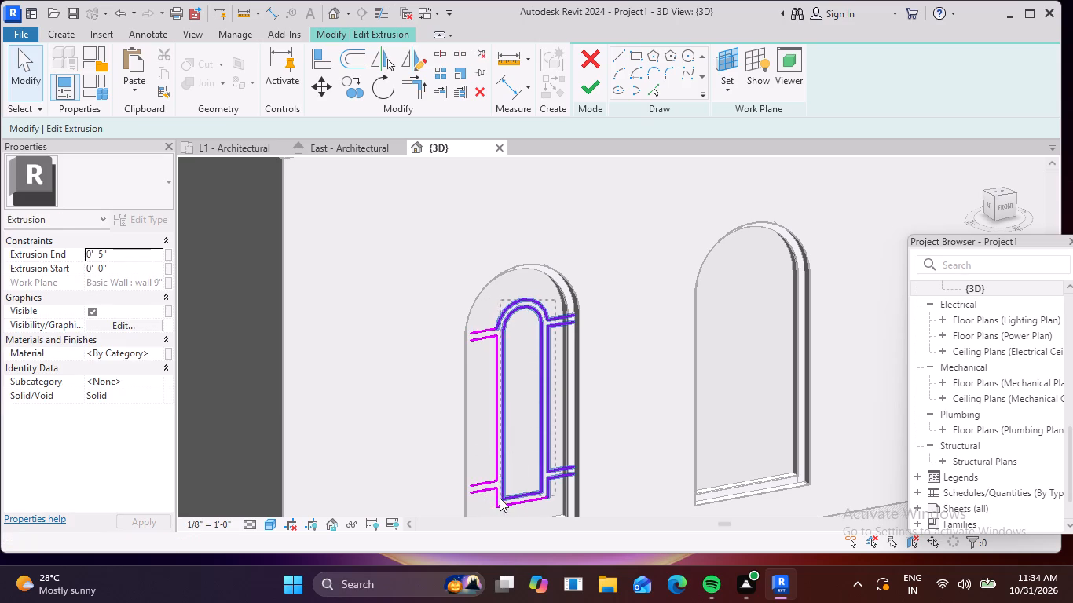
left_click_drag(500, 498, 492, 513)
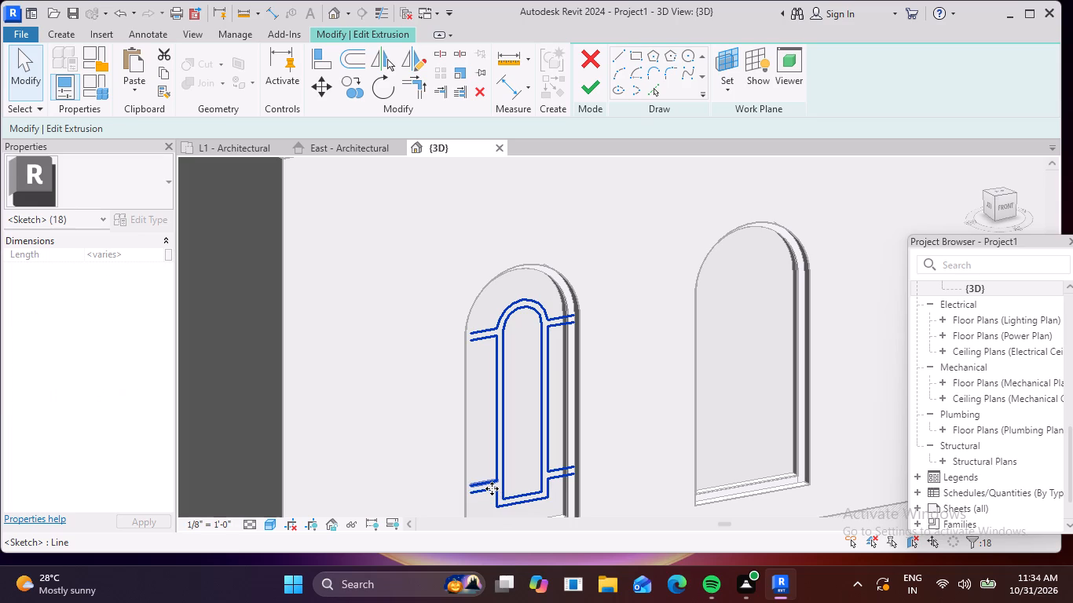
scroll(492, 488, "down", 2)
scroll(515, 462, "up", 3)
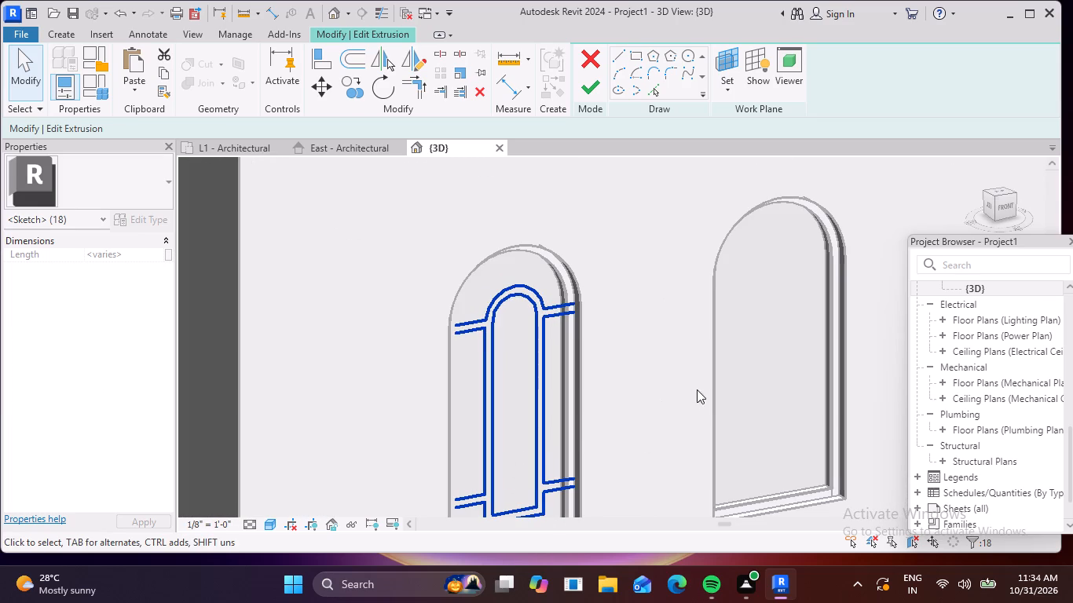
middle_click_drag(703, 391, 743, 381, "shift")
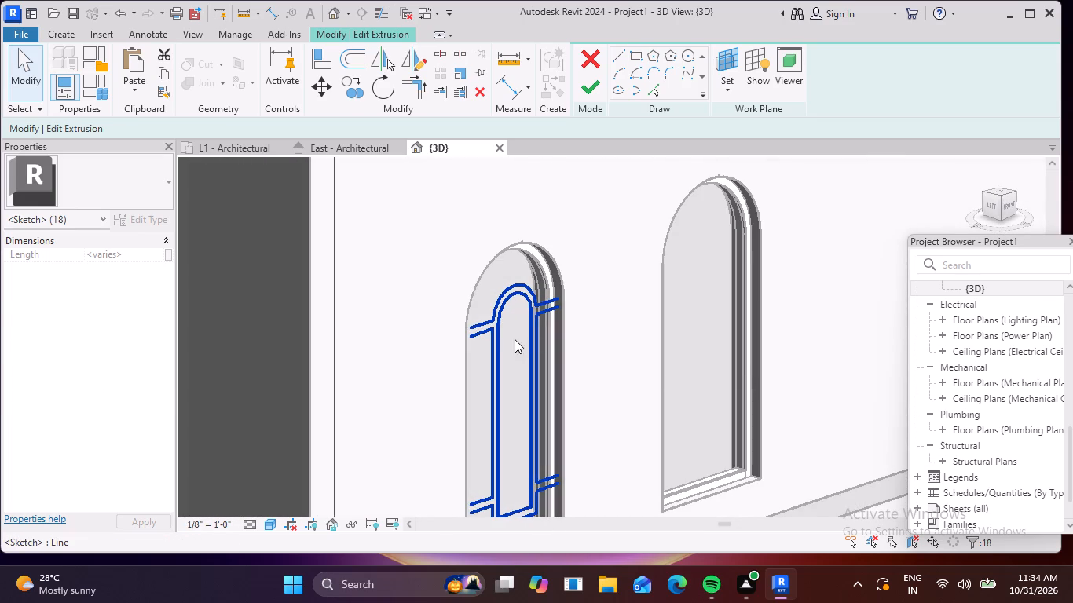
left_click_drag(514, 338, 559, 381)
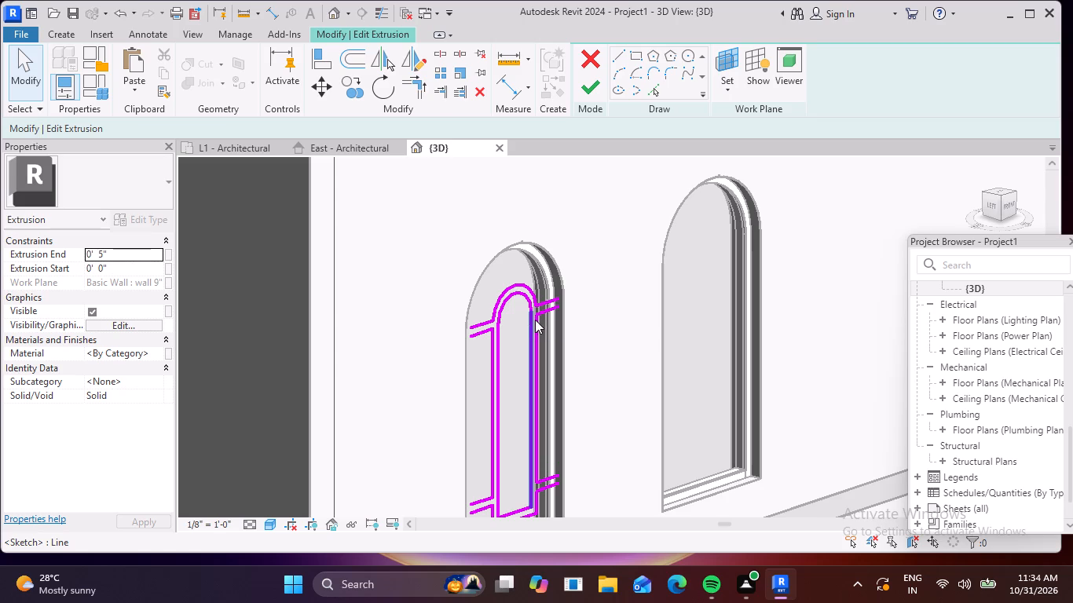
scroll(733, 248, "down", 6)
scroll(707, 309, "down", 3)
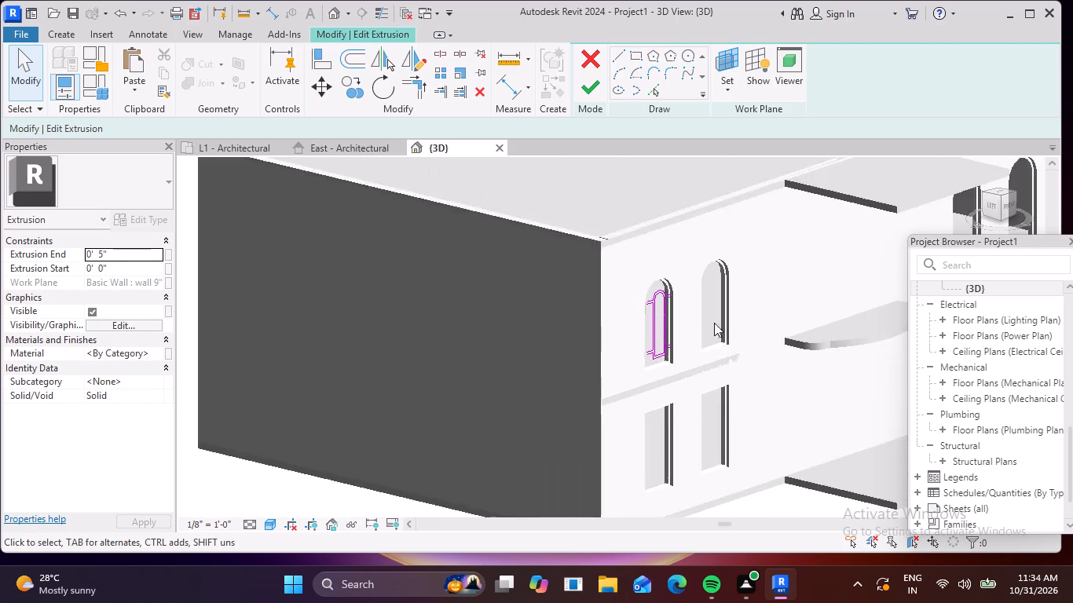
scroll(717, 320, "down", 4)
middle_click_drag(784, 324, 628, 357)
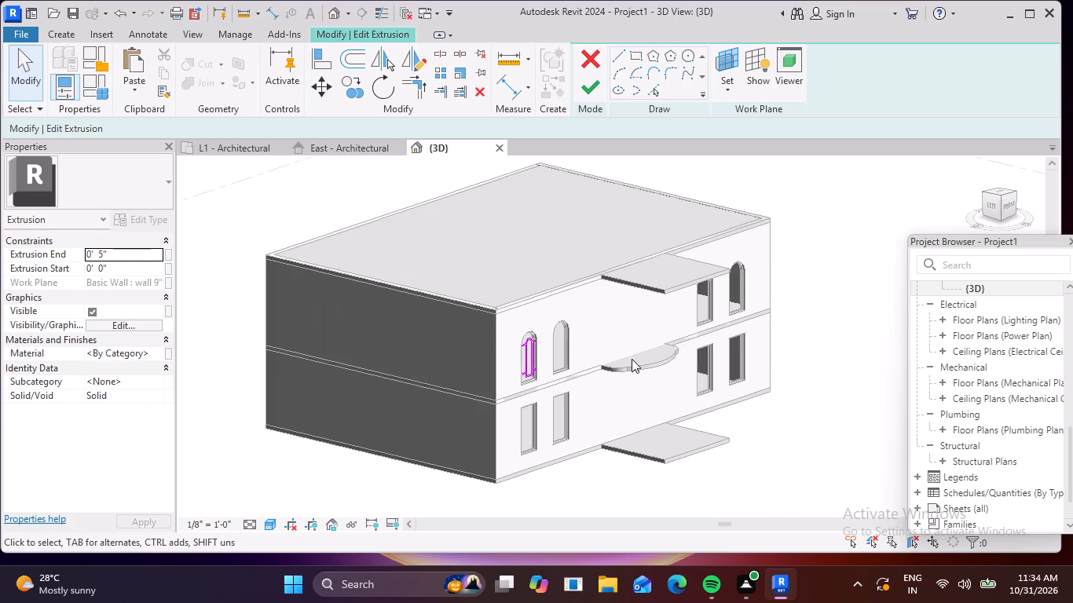
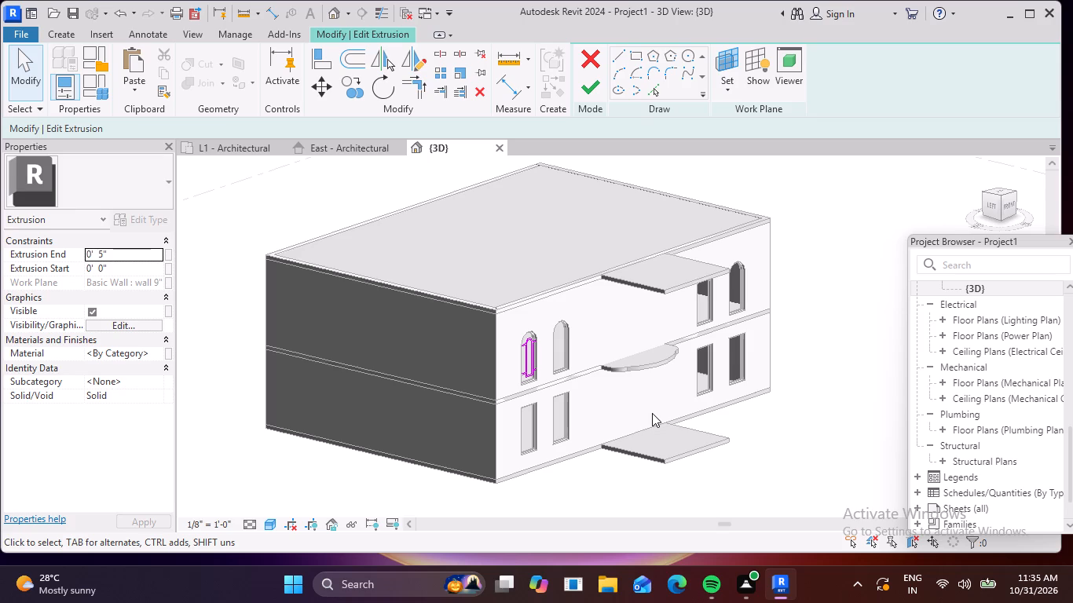
Examine the frame sketch and its connecting bars against the upper floor's leftmost arched window.
scroll(652, 413, "down", 2)
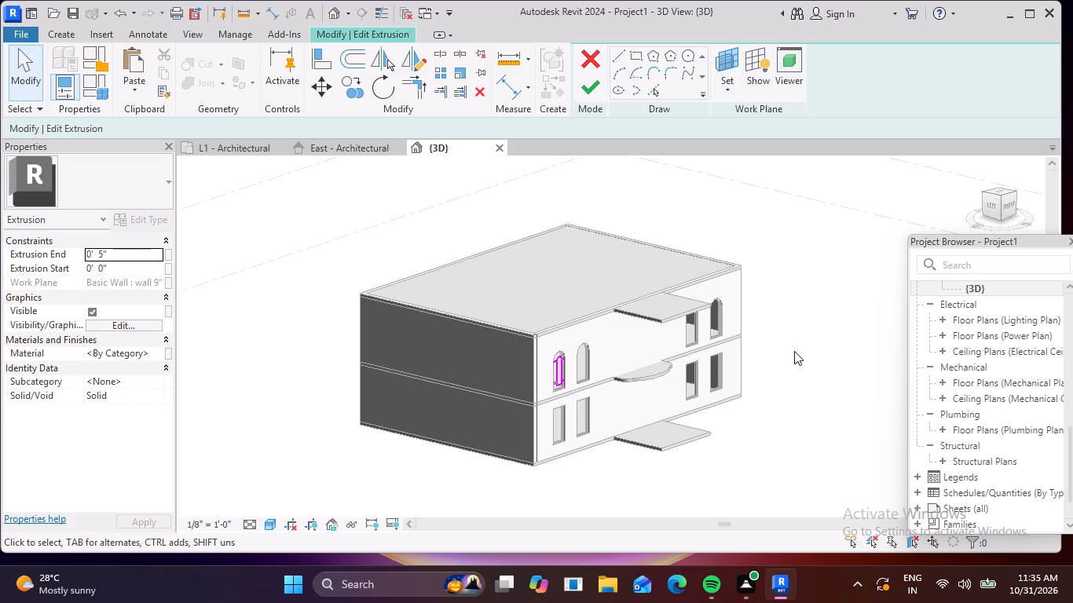
scroll(561, 393, "up", 9)
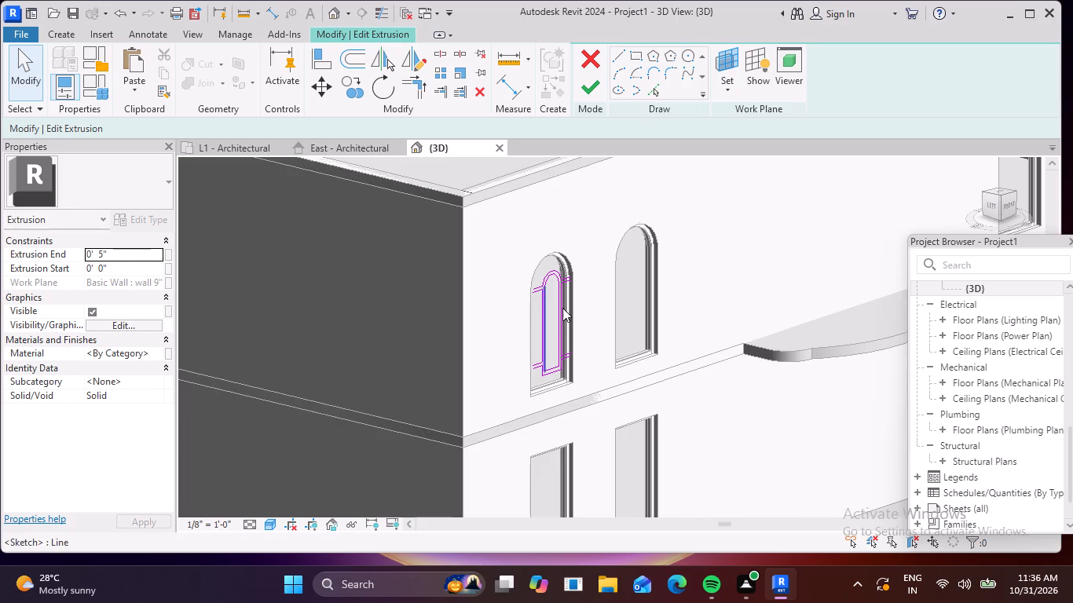
scroll(562, 307, "up", 10)
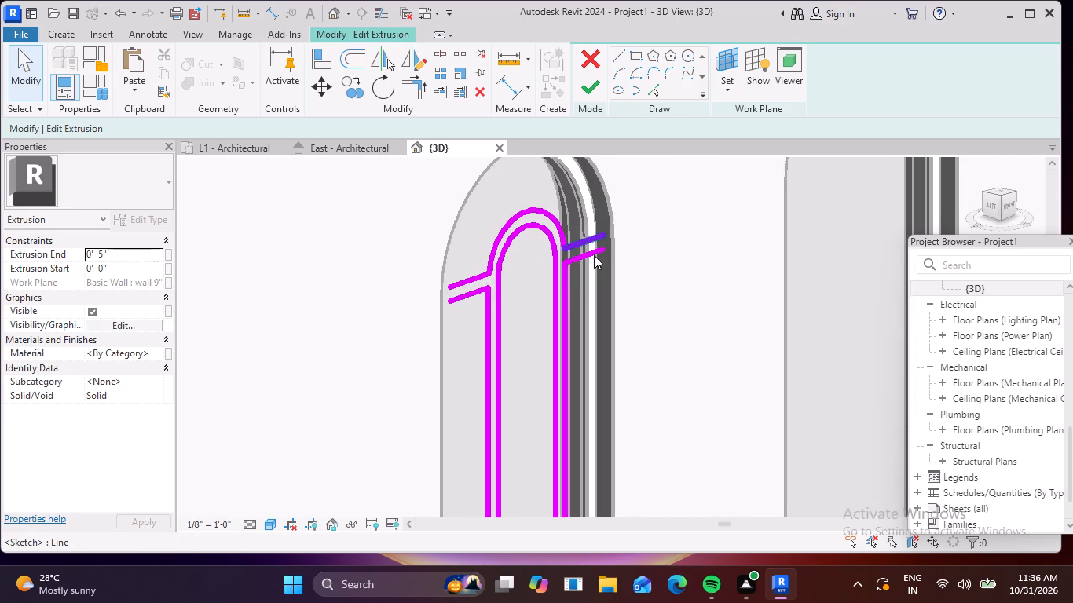
scroll(404, 411, "down", 8)
middle_click_drag(422, 404, 400, 331)
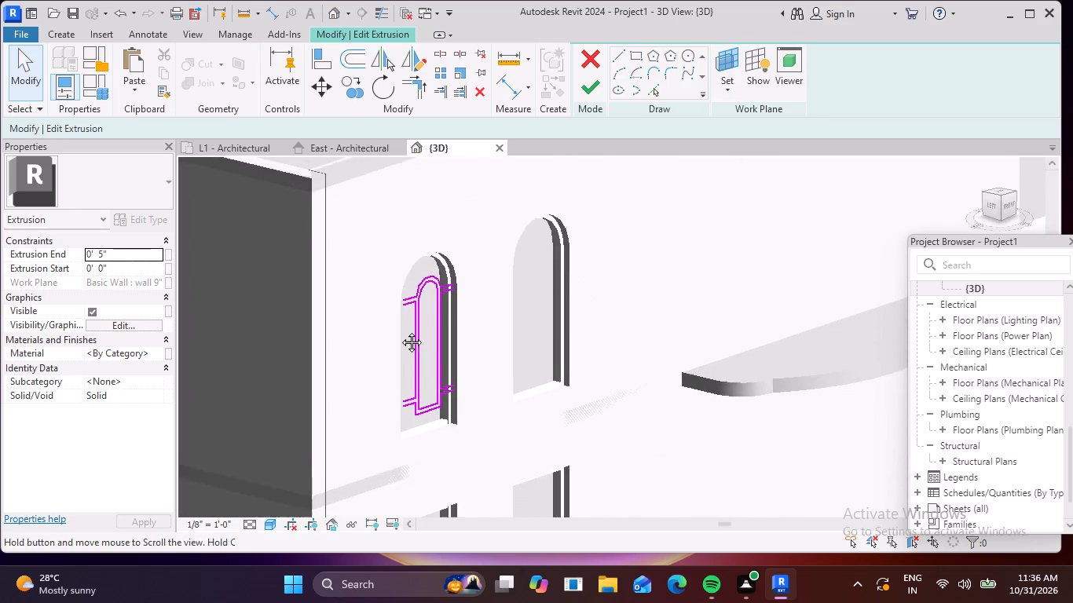
middle_click_drag(400, 331, 400, 329)
middle_click_drag(408, 391, 423, 305)
middle_click_drag(412, 378, 400, 334)
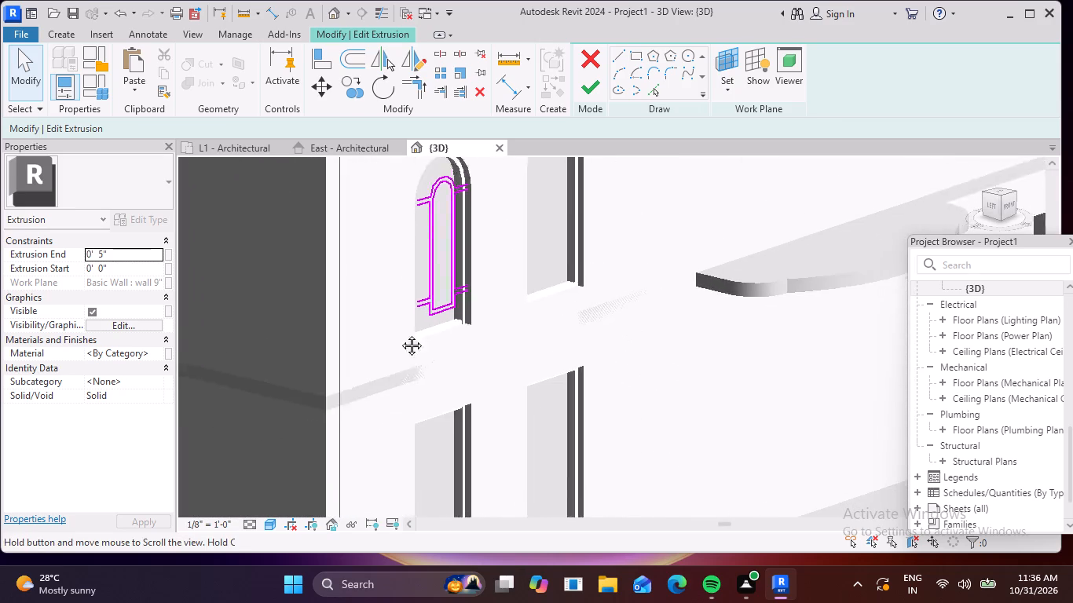
middle_click_drag(400, 334, 397, 309)
middle_click_drag(436, 258, 437, 429)
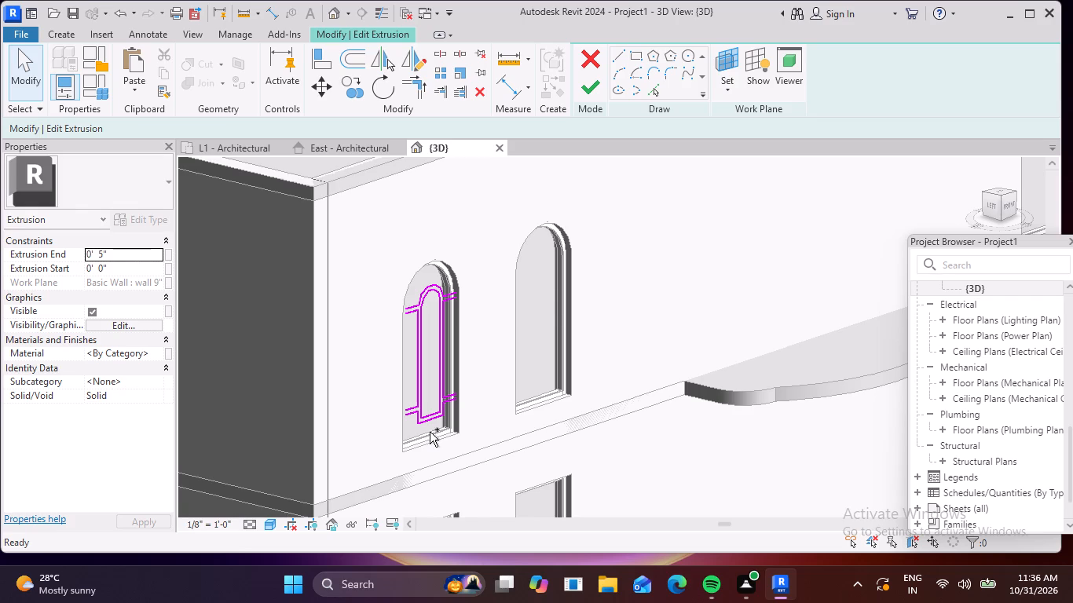
Undo the alignment attempts, the connecting-bar lines and the extrusion edit, stepping back to the plain arched frame's Create Extrusion sketch.
key("ctrl+z")
key("ctrl+z")
key("ctrl+z")
key("ctrl+z")
key("ctrl+z")
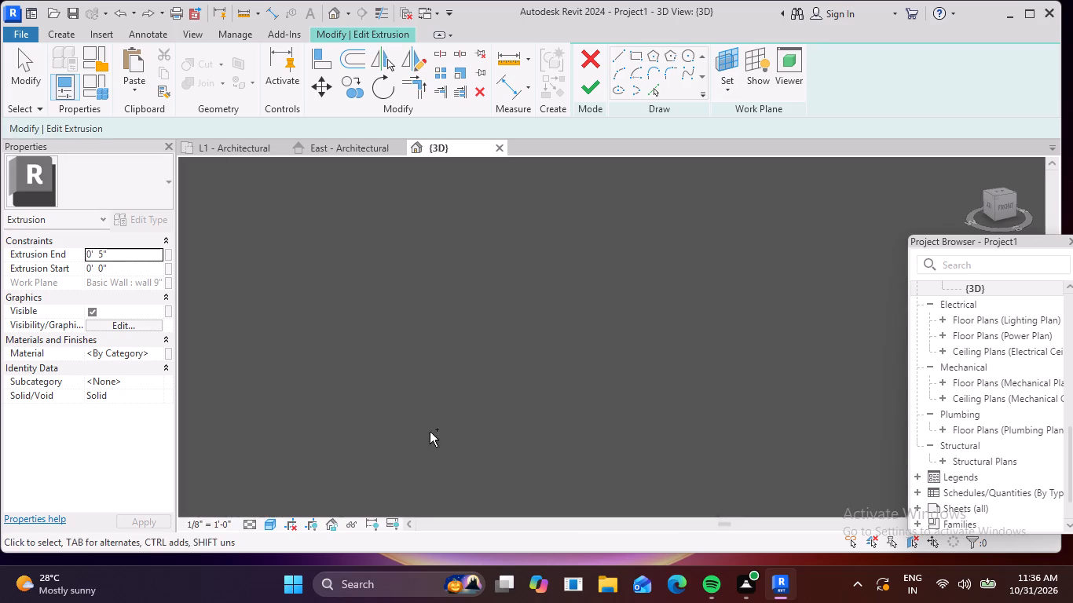
key("ctrl+z")
key("ctrl+z")
key("ctrl+z")
scroll(430, 432, "down", 5)
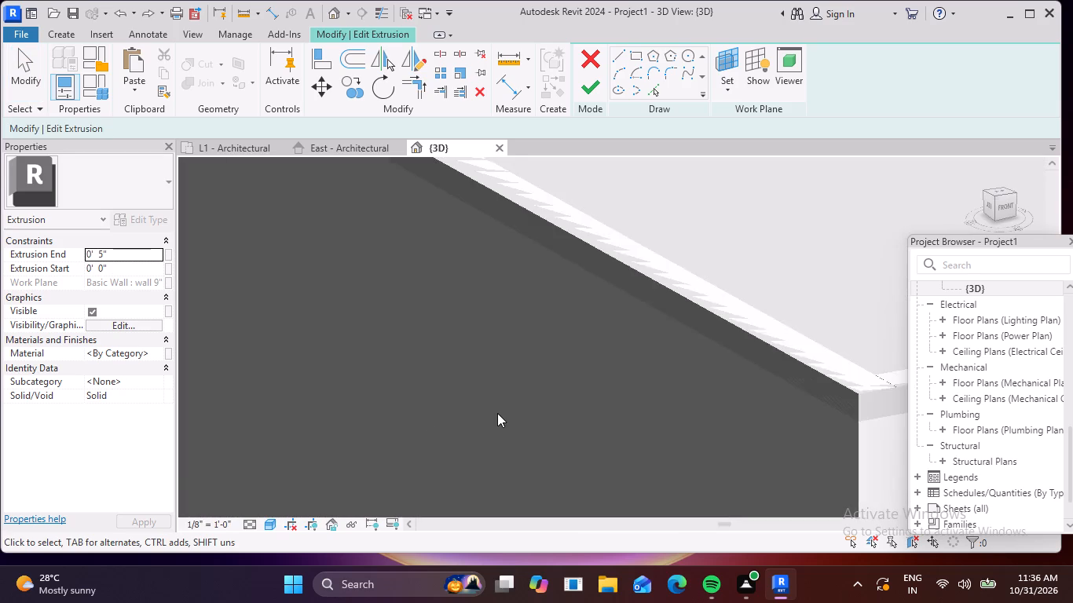
scroll(497, 413, "down", 9)
middle_click_drag(528, 412, 470, 386)
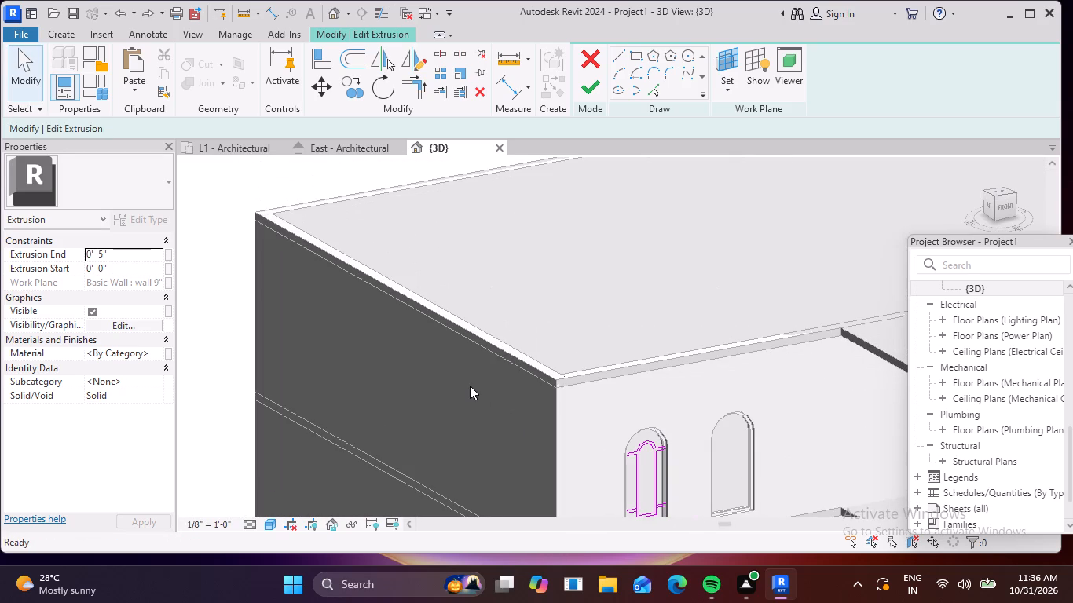
key("ctrl+z")
key("ctrl+z")
key("ctrl+z")
key("ctrl+z")
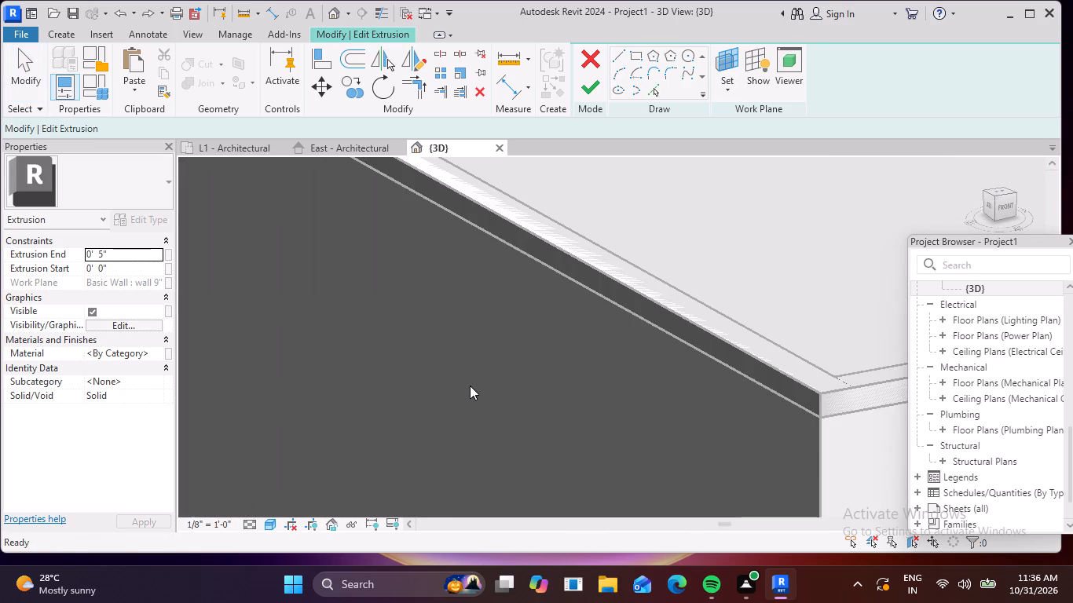
key("ctrl+z")
key("ctrl+z")
key("ctrl+z")
key("ctrl+z")
key("ctrl+z")
key("ctrl+z")
key("ctrl+z")
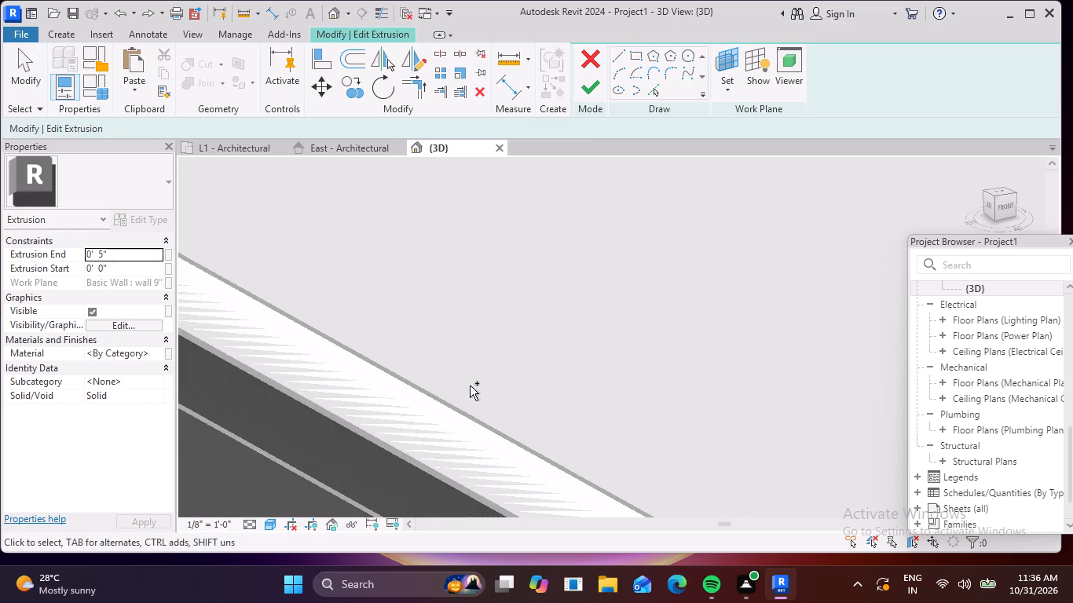
key("ctrl+z")
key("ctrl+z")
key("ctrl+z")
key("ctrl+z")
key("ctrl+z")
key("ctrl+z")
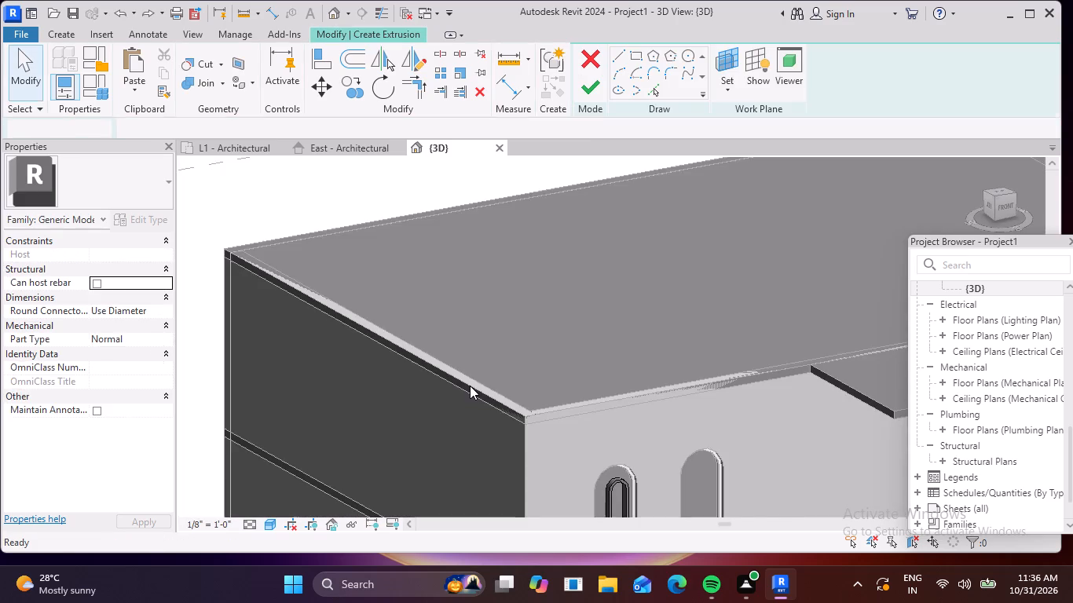
scroll(470, 386, "down", 7)
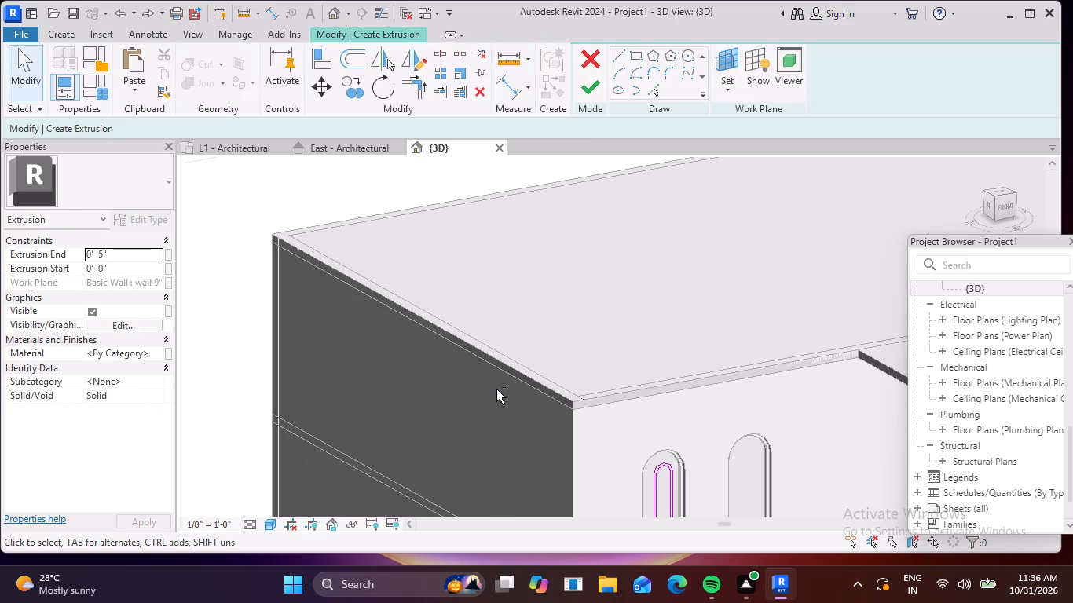
Redo the undone operations up to the Edit Extrusion sketch with the right-hand upper connecting-bar lines.
key("ctrl+x")
key("ctrl+x")
key("ctrl+x")
key("ctrl+x")
left_click(150, 13)
left_click(150, 13)
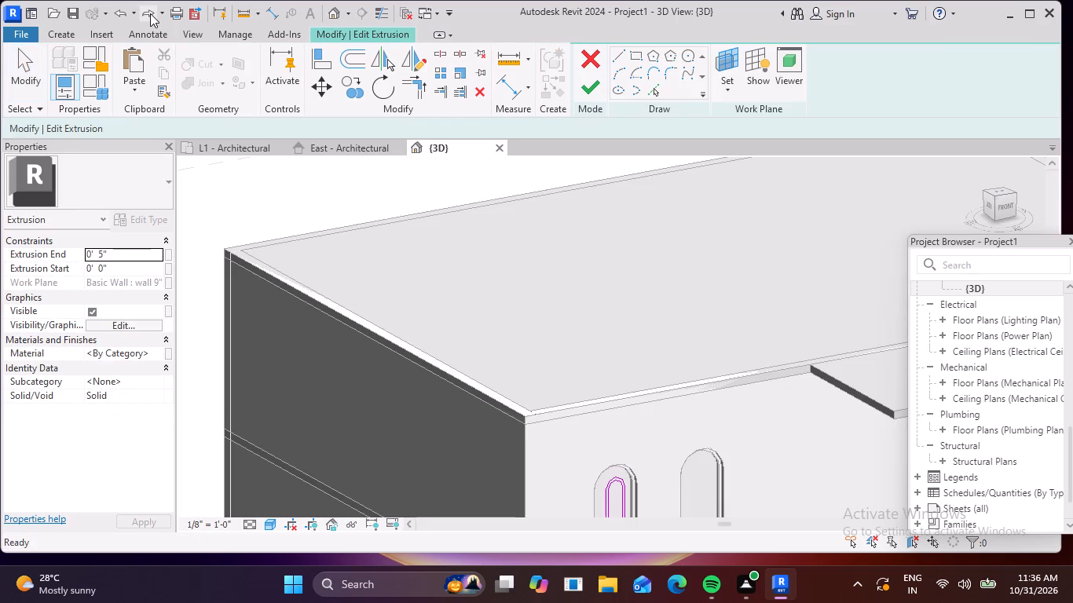
left_click(150, 13)
left_click(150, 13)
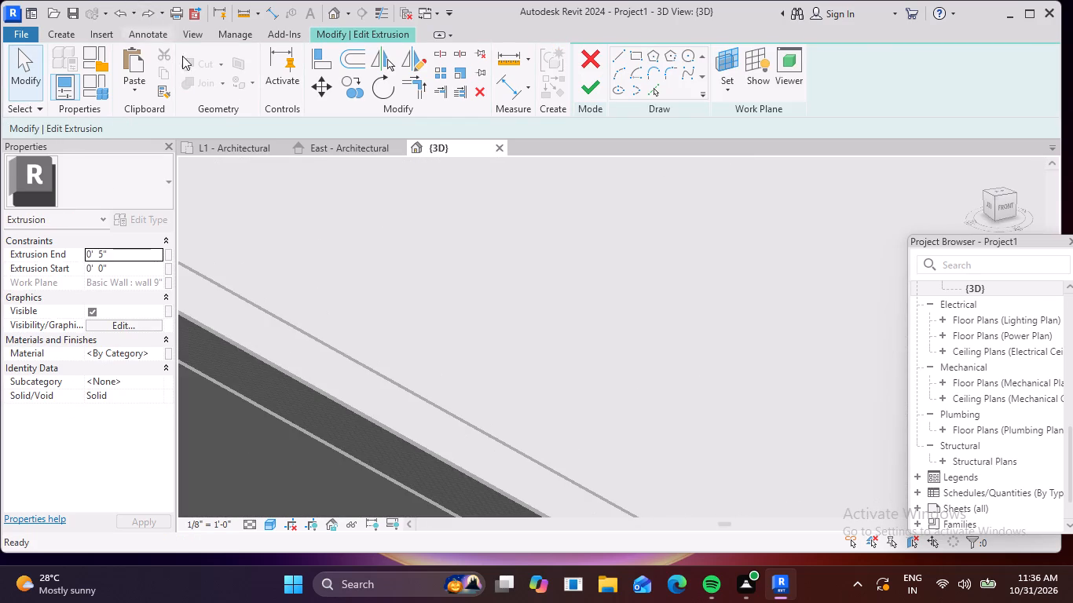
scroll(407, 244, "down", 10)
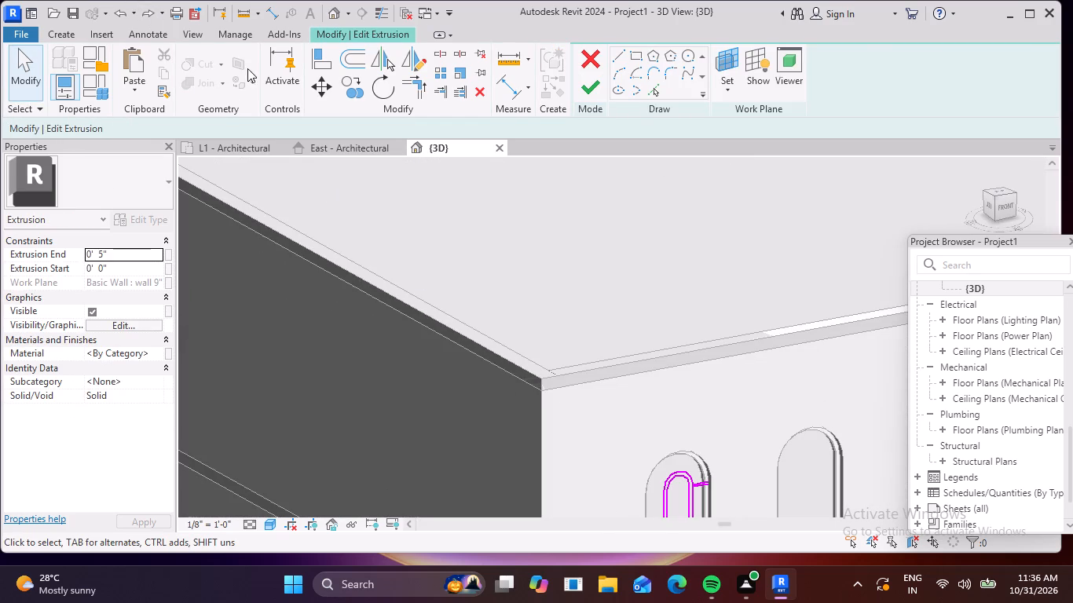
Undo the connecting-bar lines and the sketch edit, stepping back to the finished arched frame extrusion in the in-place editor.
left_click(124, 9)
left_click(124, 9)
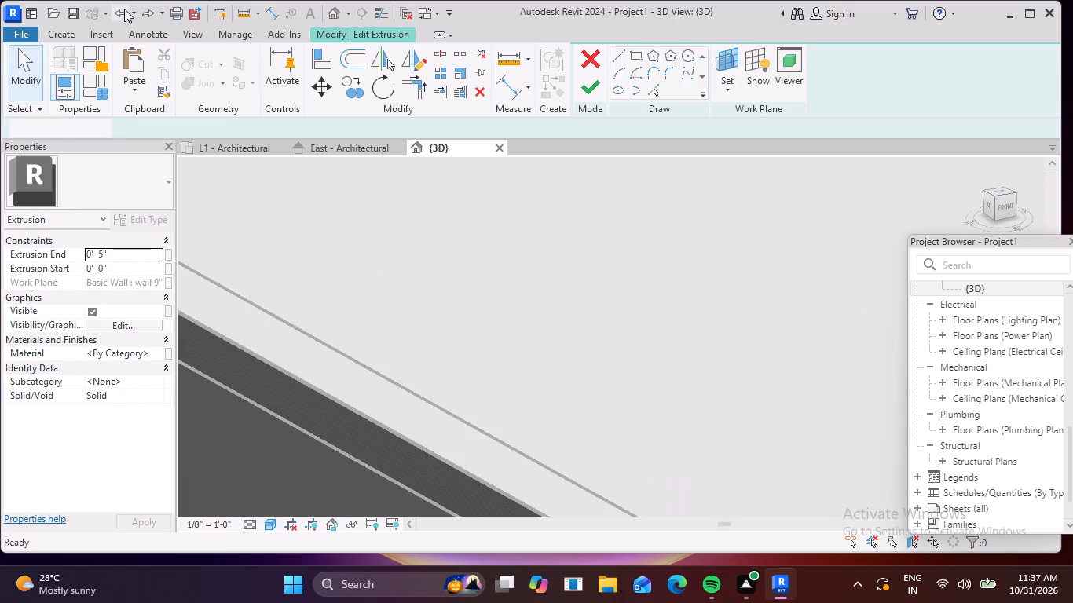
scroll(314, 185, "down", 6)
middle_click_drag(458, 305, 243, 192)
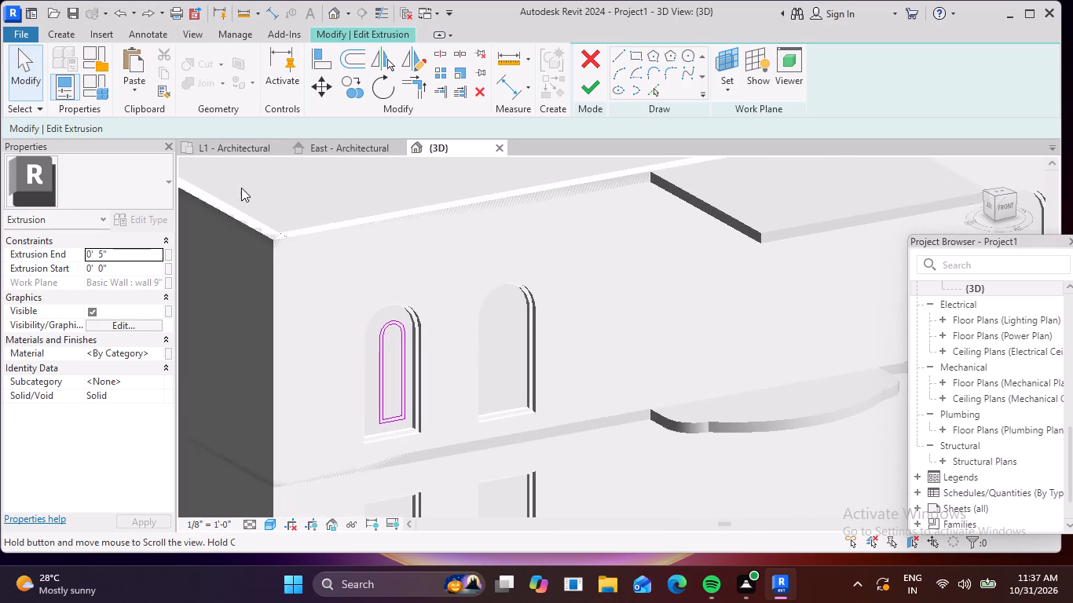
left_click(125, 15)
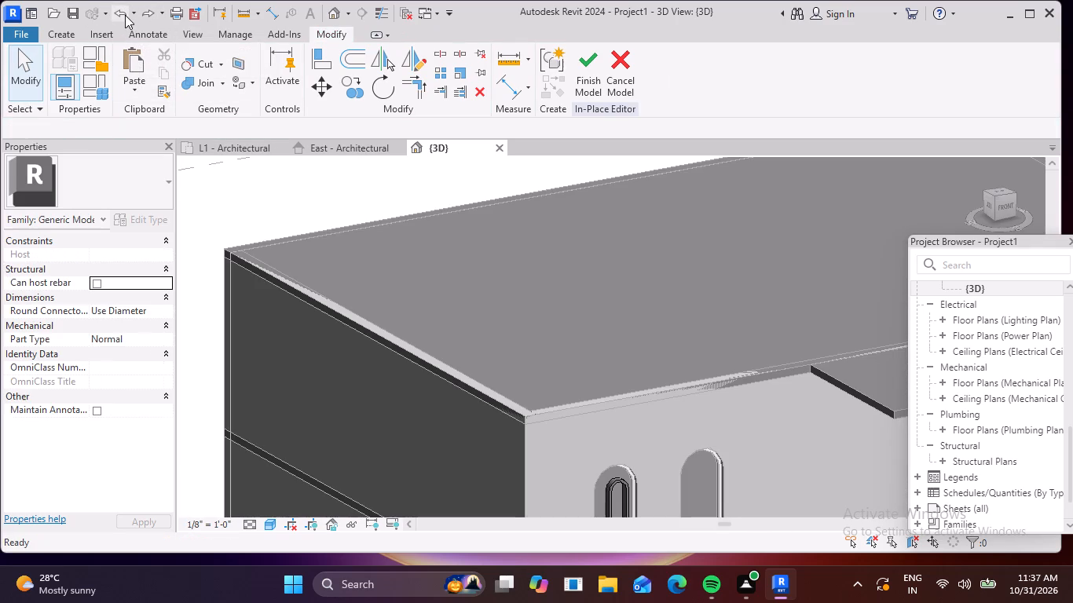
scroll(573, 328, "down", 2)
middle_click_drag(572, 356, 460, 247)
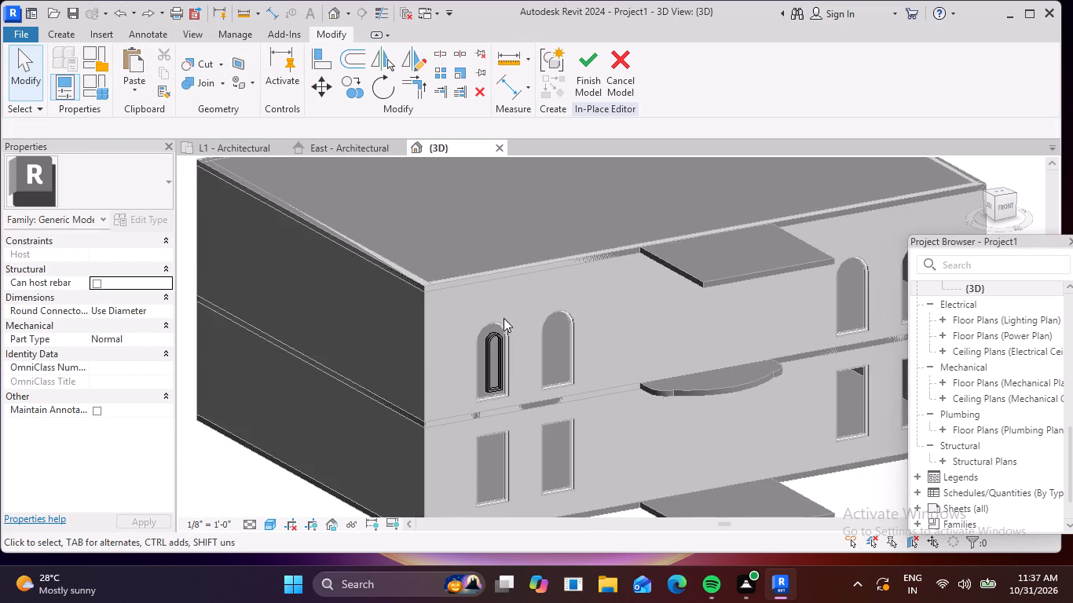
scroll(518, 354, "up", 6)
key("Escape")
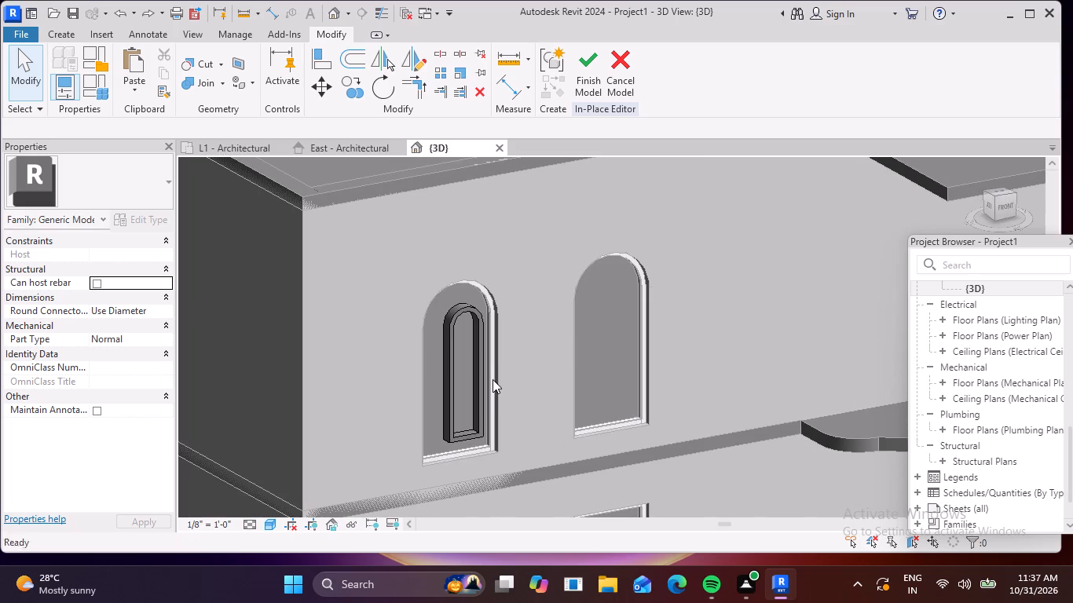
Examine how the plain arched frame extrusion sits within the leftmost arched window's opening and mullions.
scroll(493, 379, "up", 6)
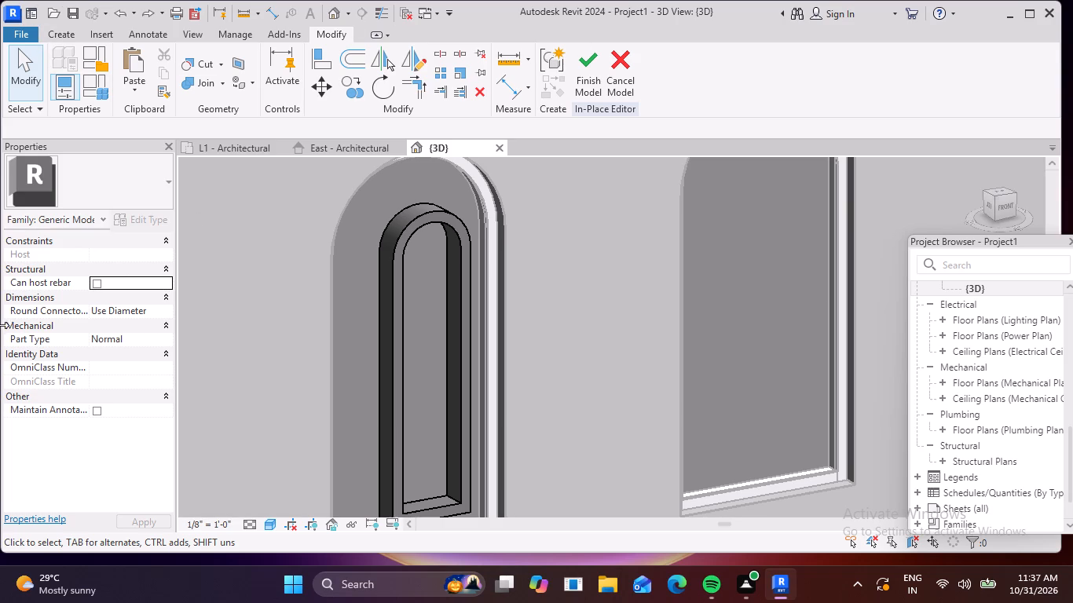
scroll(3, 323, "down", 3)
scroll(0, 210, "down", 2)
right_click_drag(992, 602, 1002, 602)
scroll(992, 602, "up", 3)
left_click_drag(992, 602, 1002, 602)
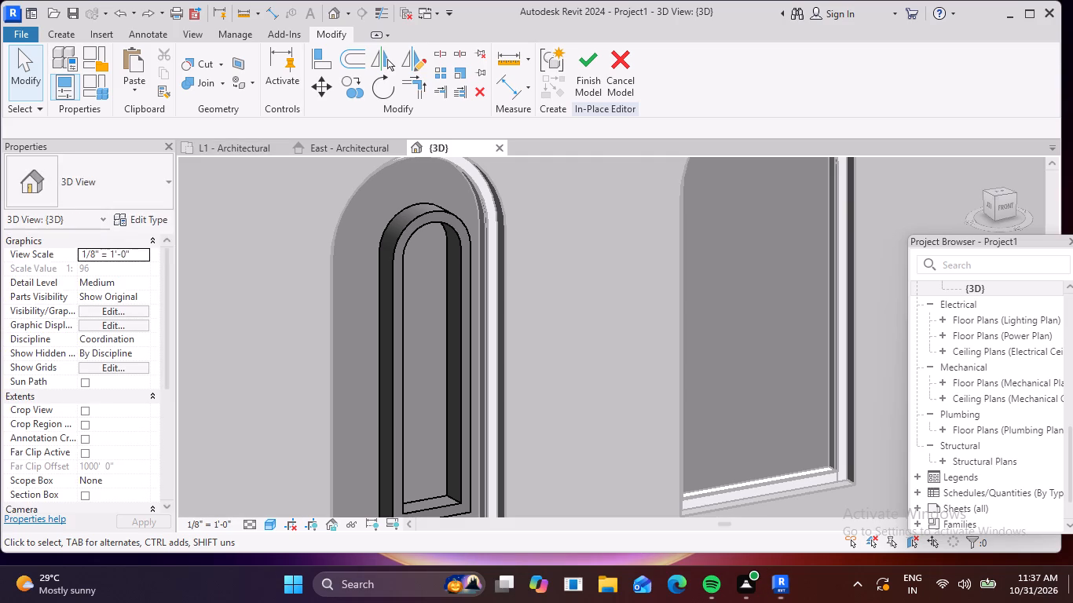
left_click(465, 354)
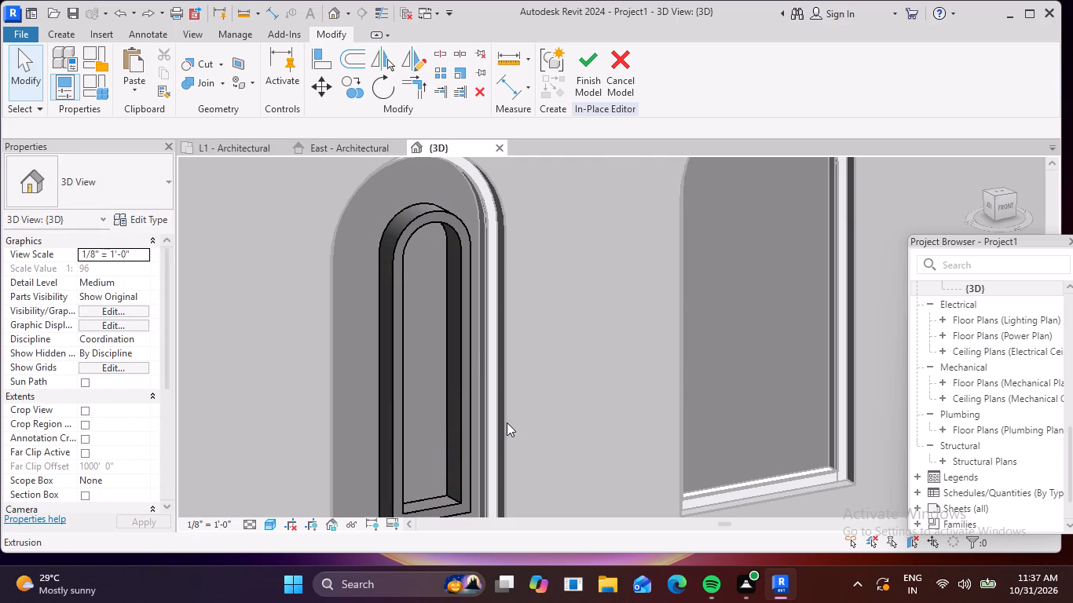
key("Escape")
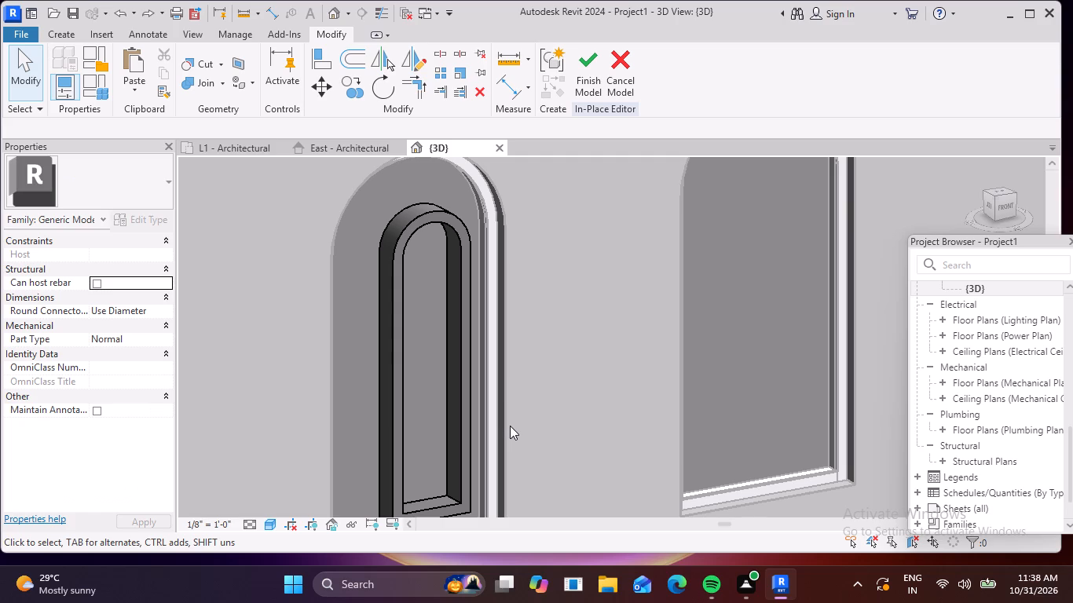
scroll(526, 414, "down", 2)
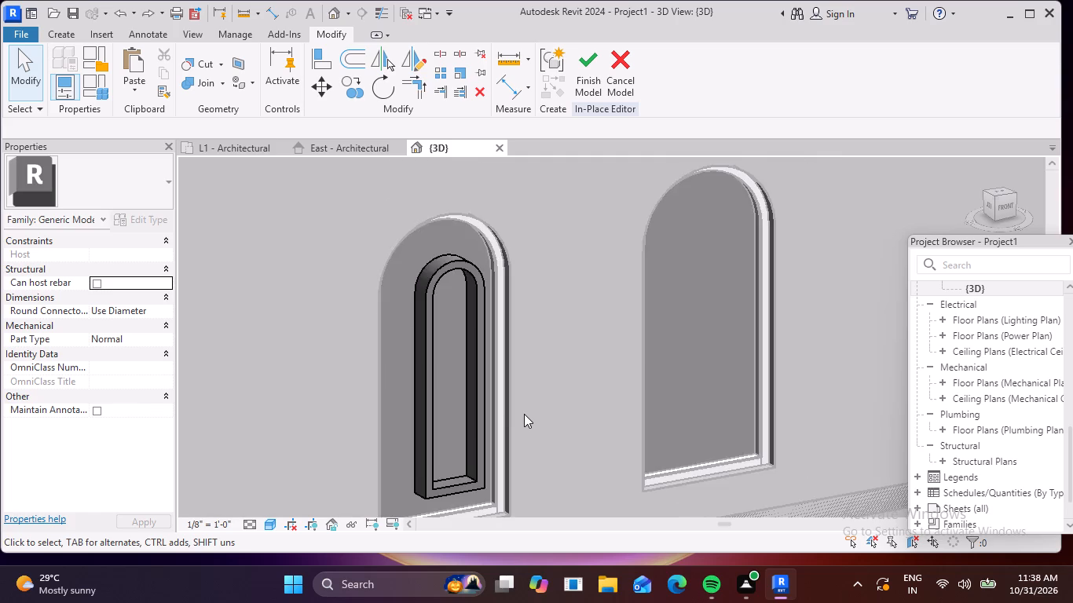
middle_click_drag(497, 400, 475, 387)
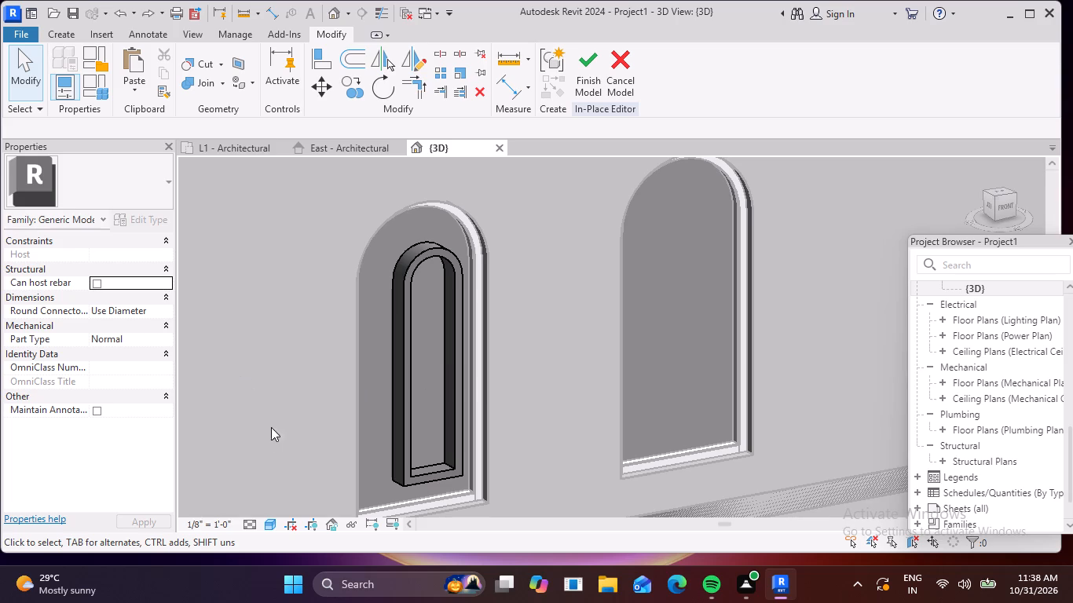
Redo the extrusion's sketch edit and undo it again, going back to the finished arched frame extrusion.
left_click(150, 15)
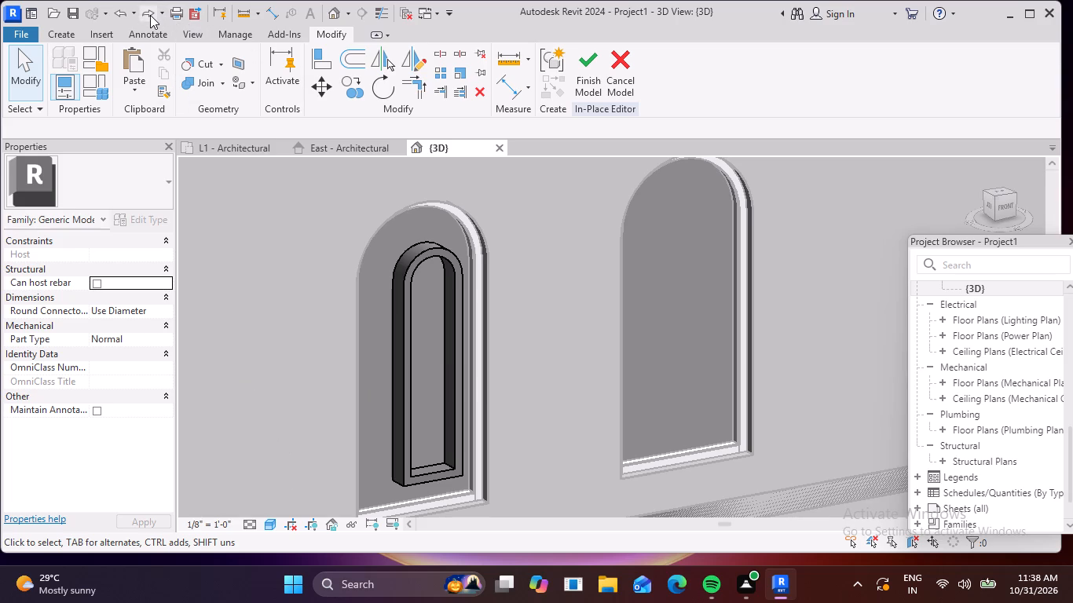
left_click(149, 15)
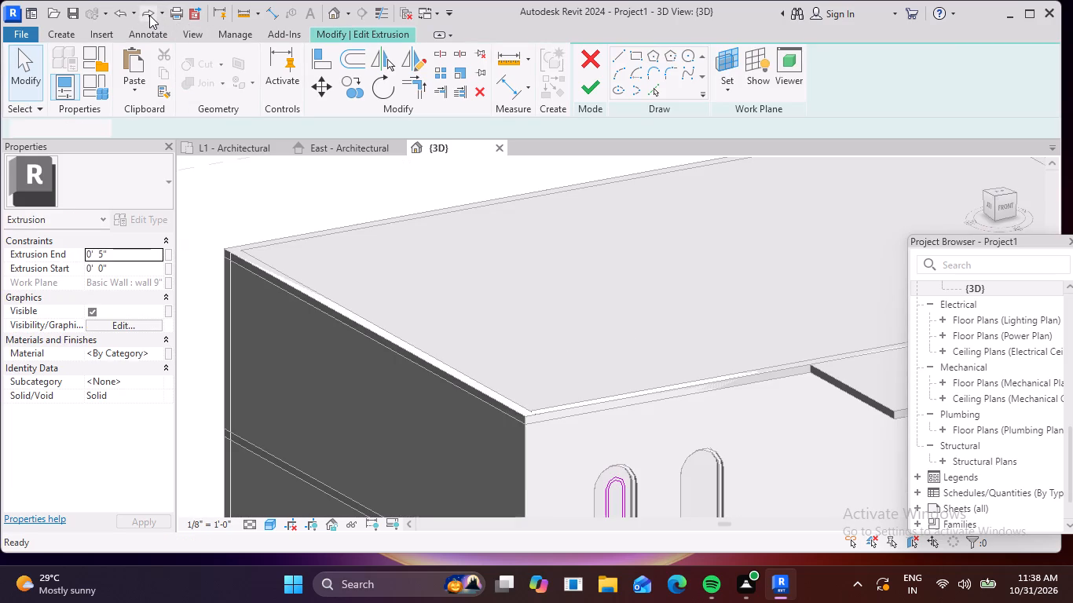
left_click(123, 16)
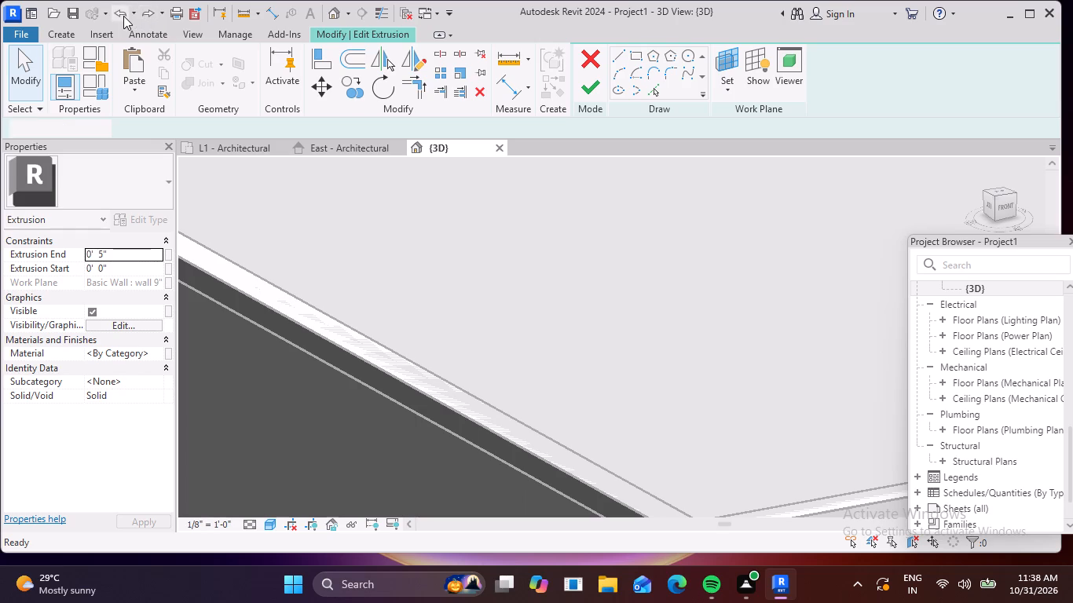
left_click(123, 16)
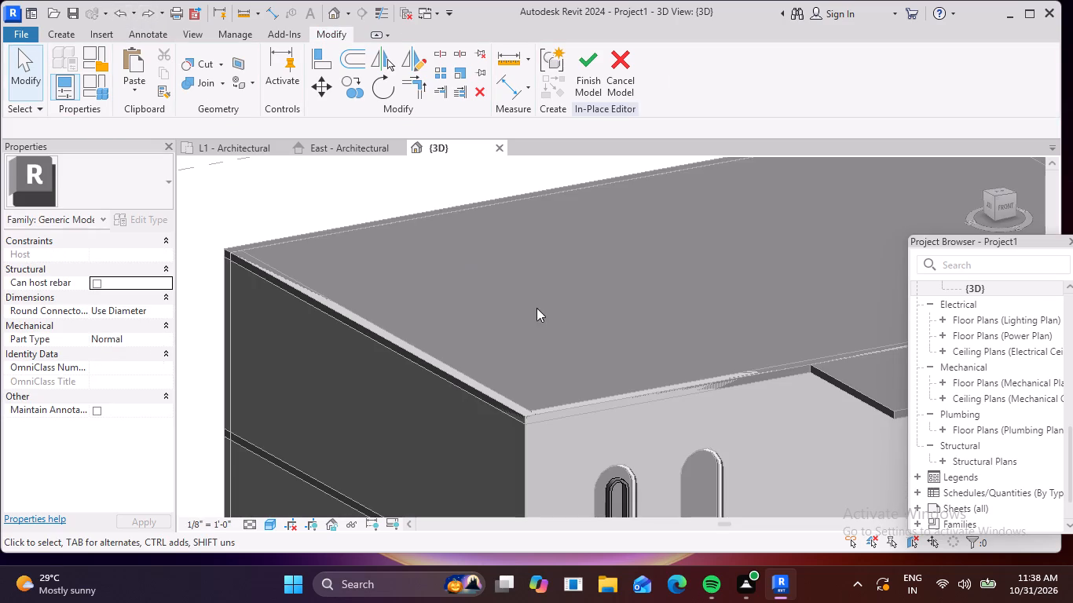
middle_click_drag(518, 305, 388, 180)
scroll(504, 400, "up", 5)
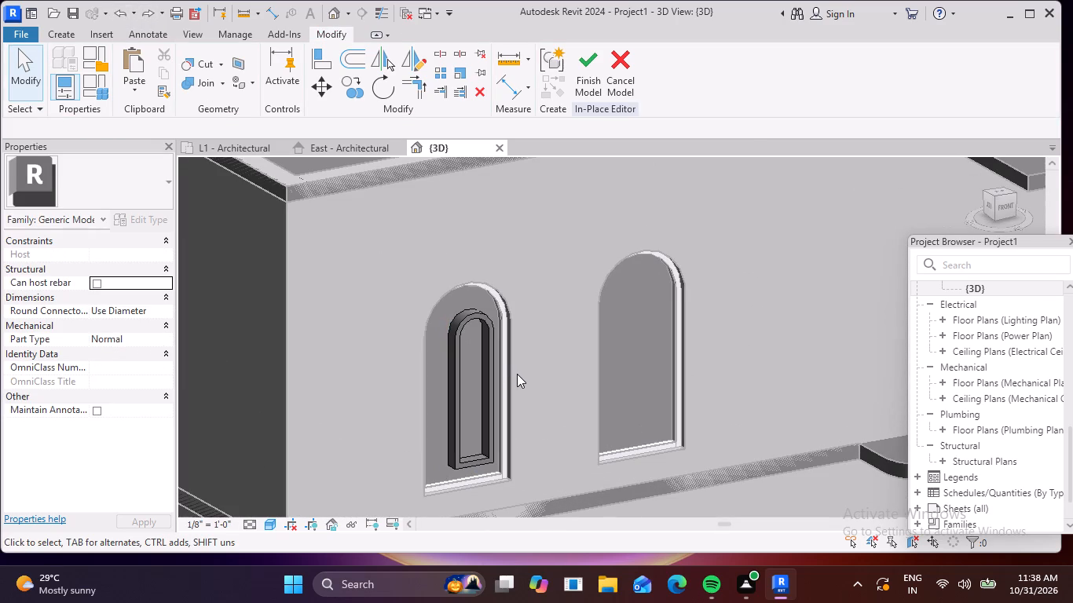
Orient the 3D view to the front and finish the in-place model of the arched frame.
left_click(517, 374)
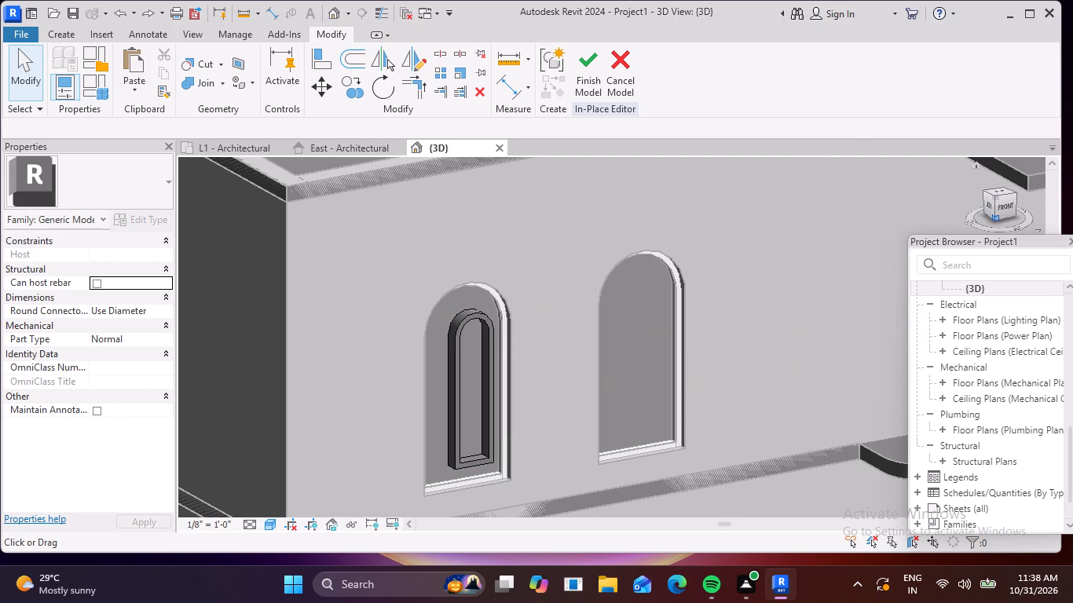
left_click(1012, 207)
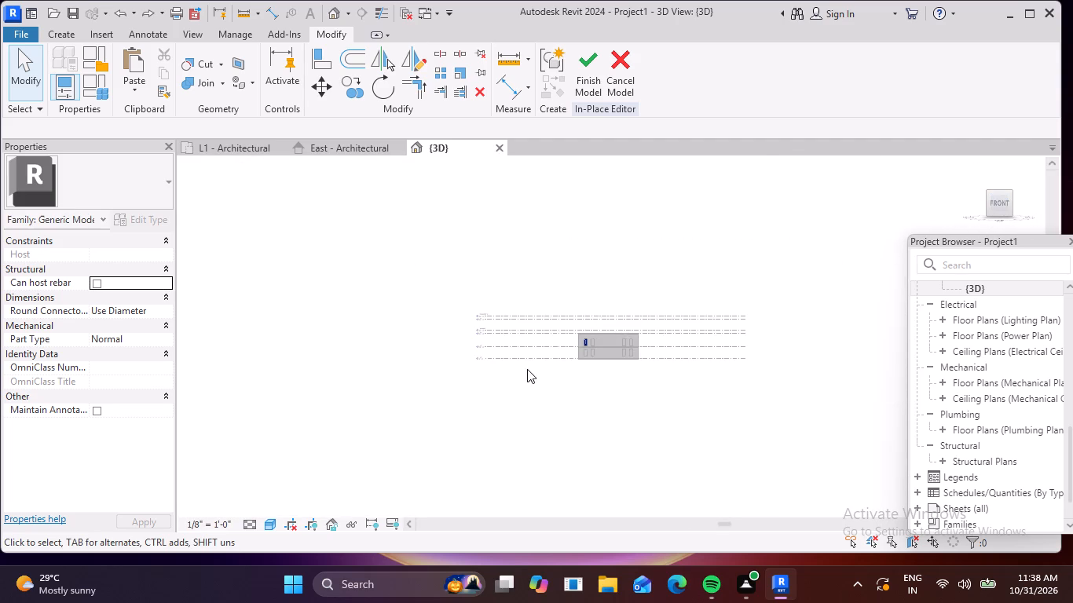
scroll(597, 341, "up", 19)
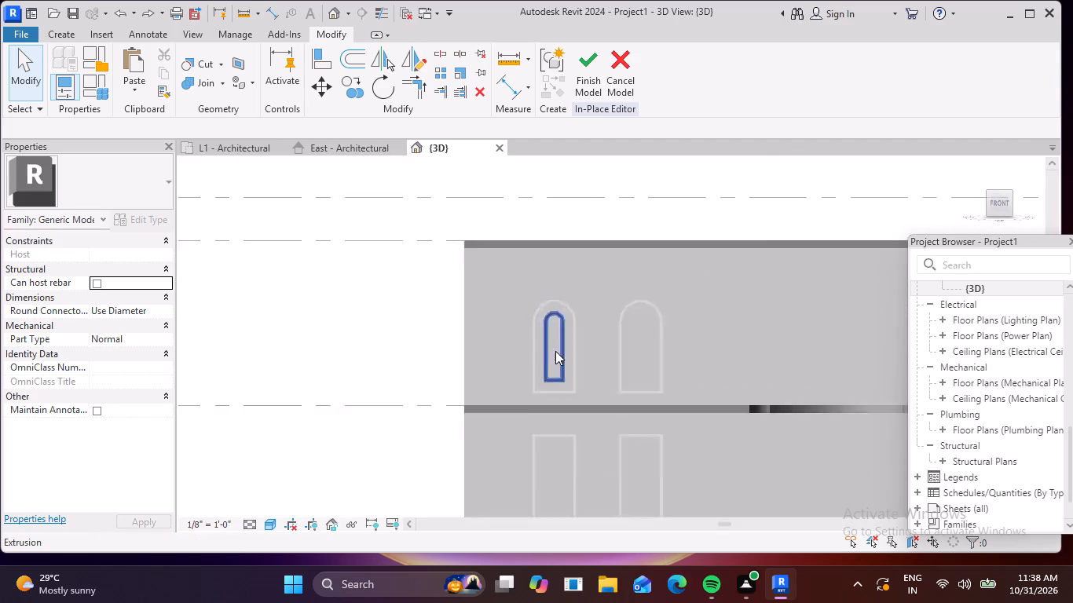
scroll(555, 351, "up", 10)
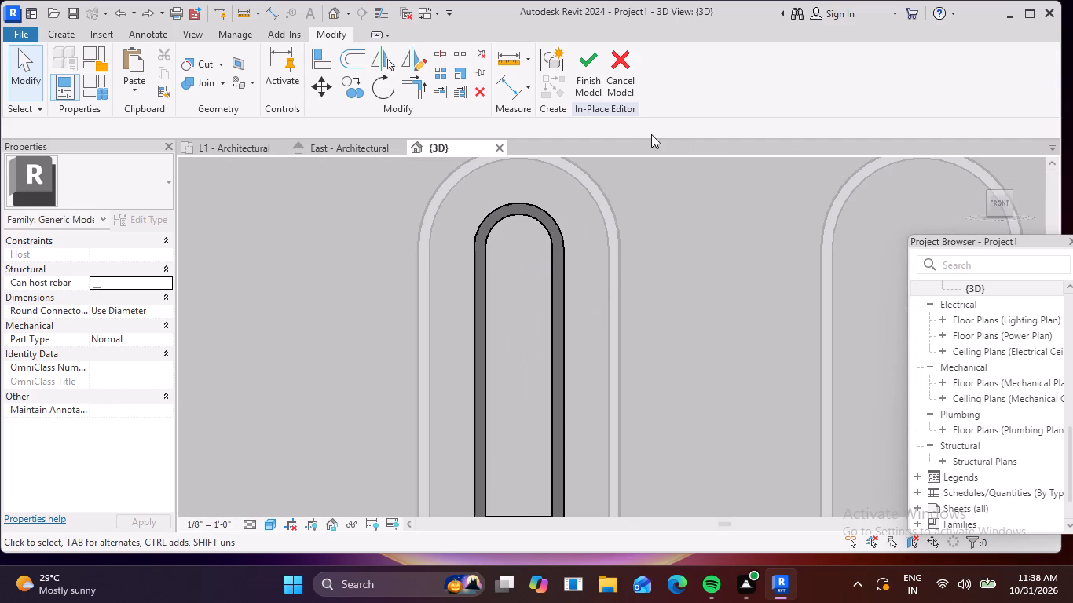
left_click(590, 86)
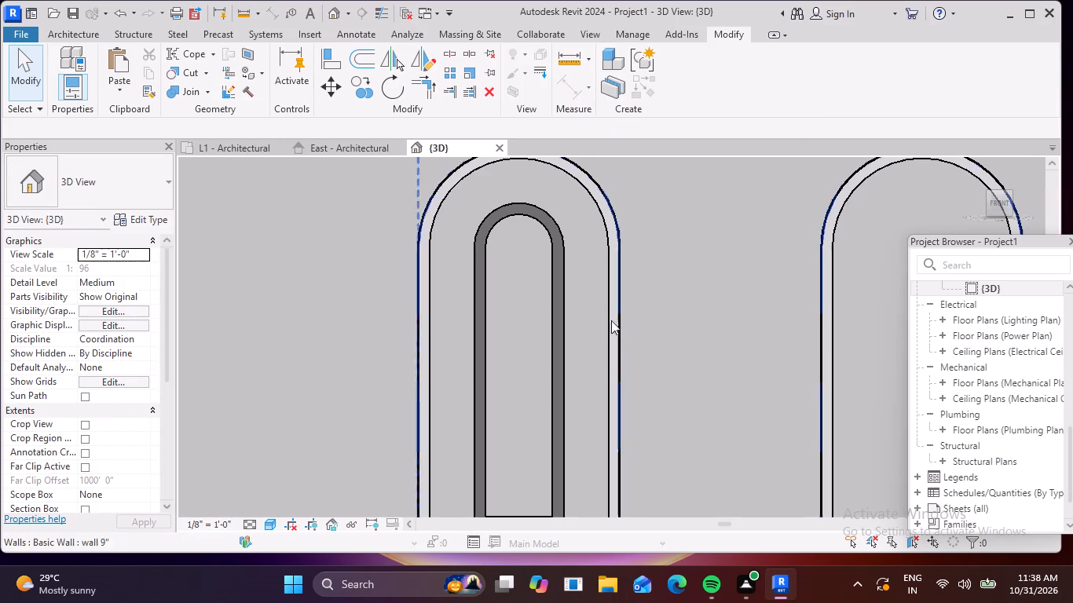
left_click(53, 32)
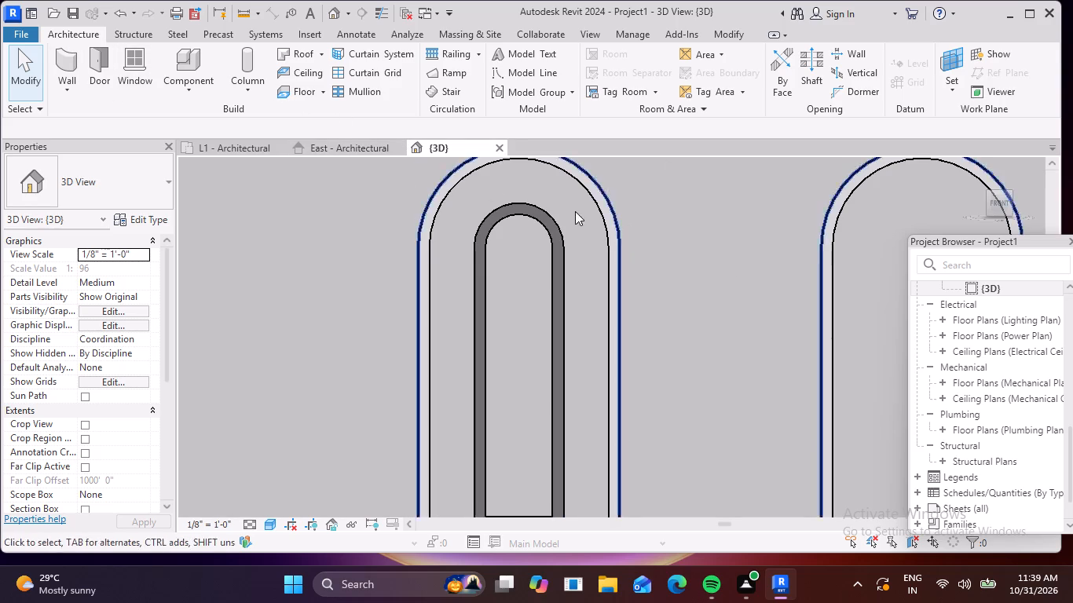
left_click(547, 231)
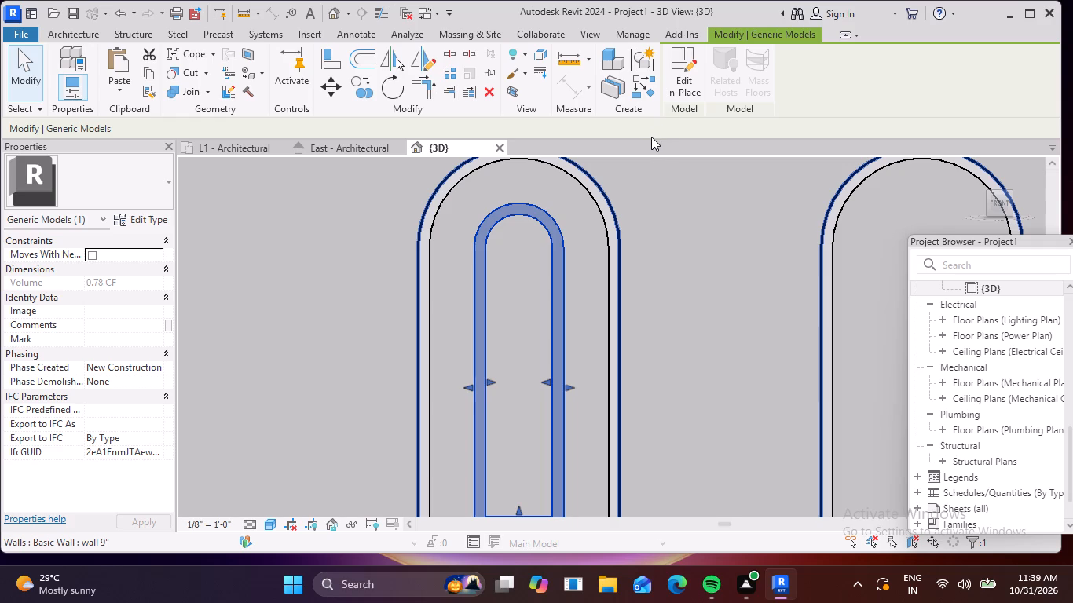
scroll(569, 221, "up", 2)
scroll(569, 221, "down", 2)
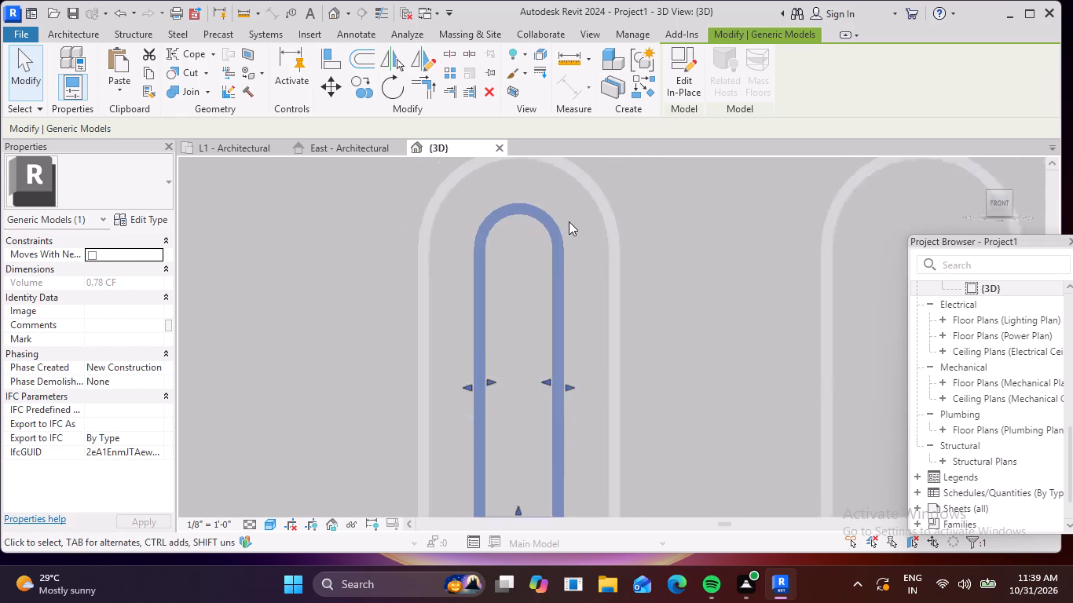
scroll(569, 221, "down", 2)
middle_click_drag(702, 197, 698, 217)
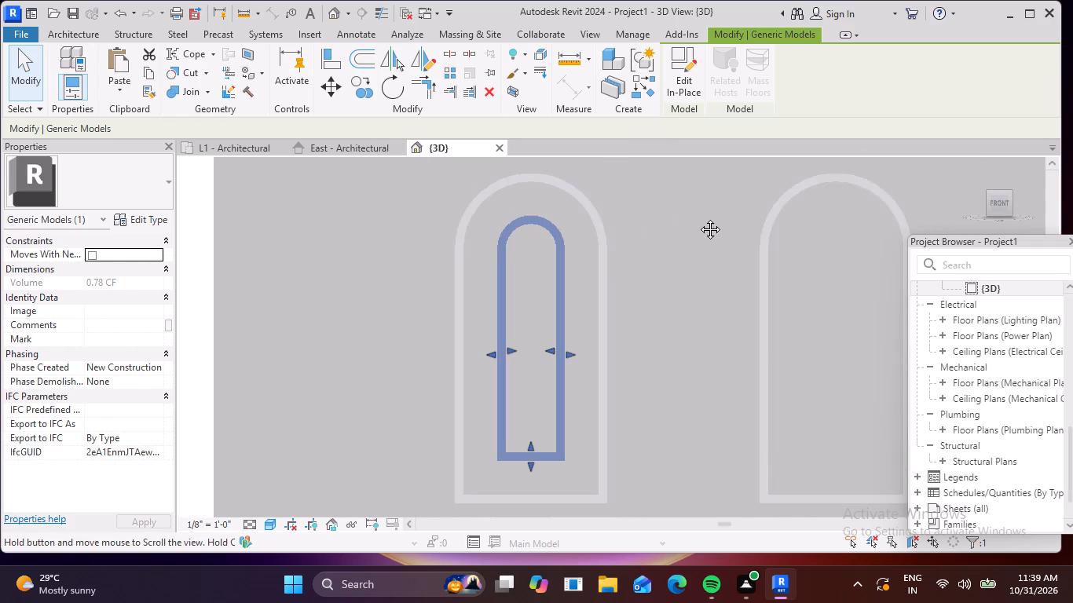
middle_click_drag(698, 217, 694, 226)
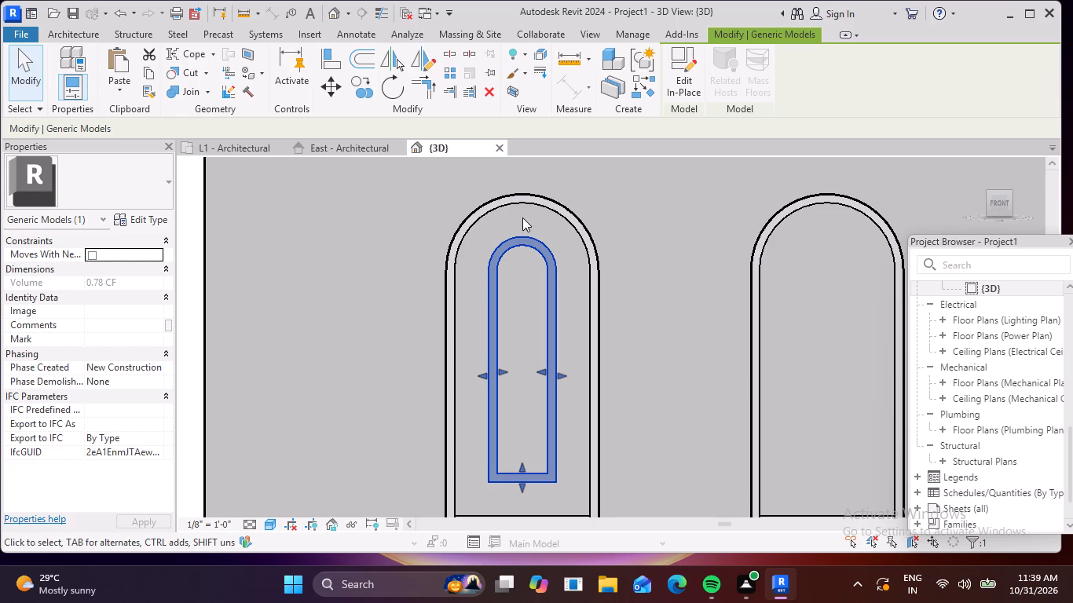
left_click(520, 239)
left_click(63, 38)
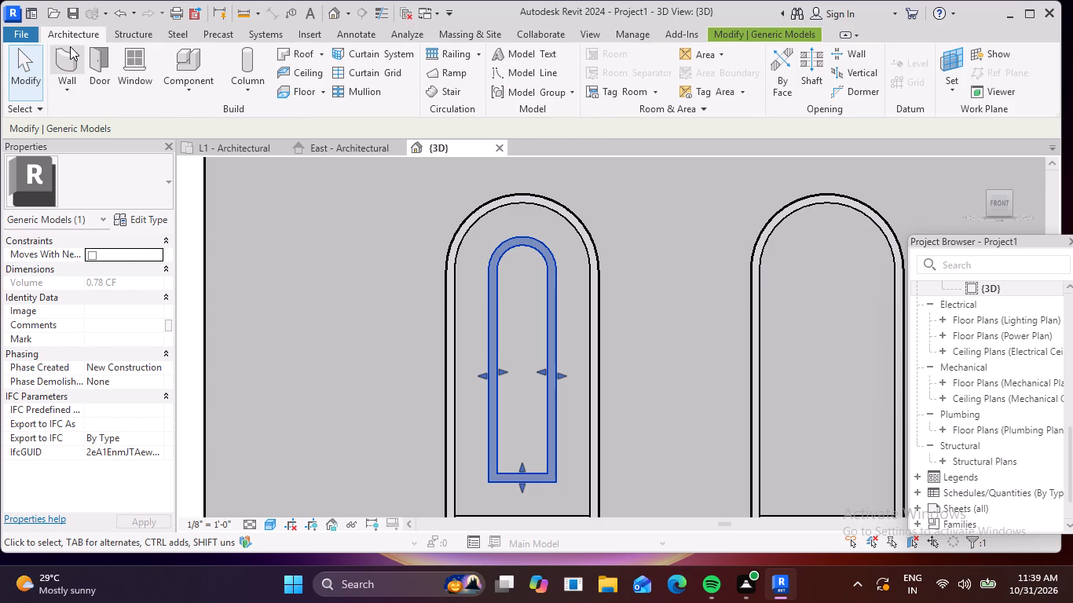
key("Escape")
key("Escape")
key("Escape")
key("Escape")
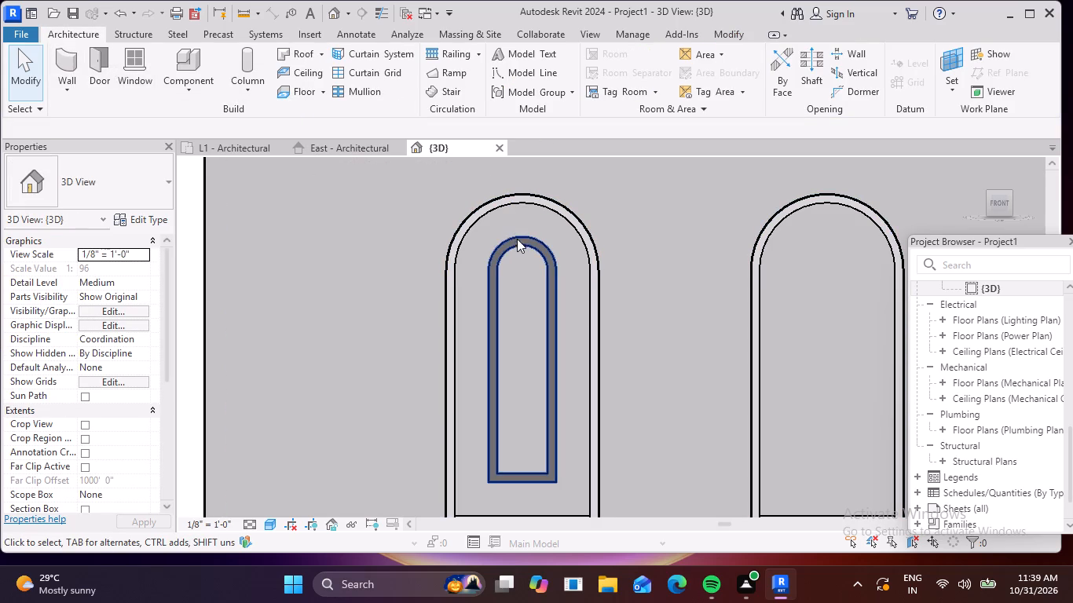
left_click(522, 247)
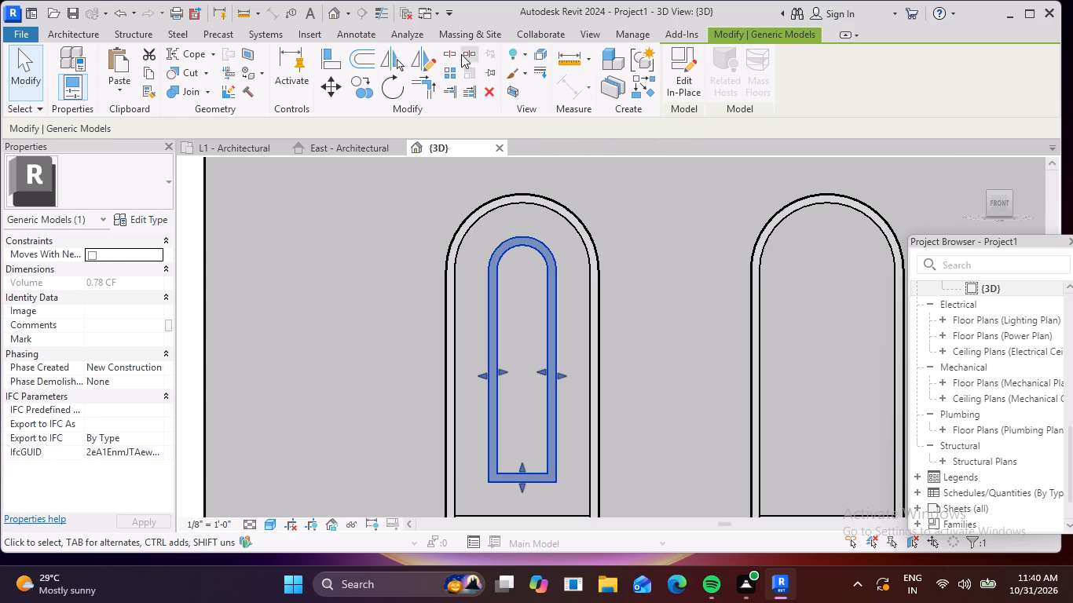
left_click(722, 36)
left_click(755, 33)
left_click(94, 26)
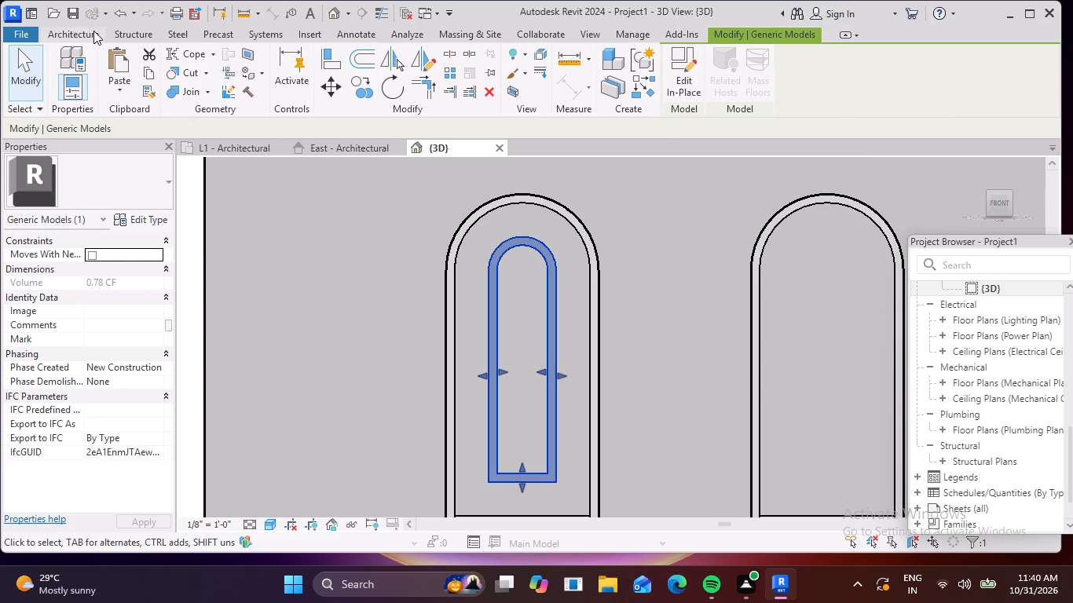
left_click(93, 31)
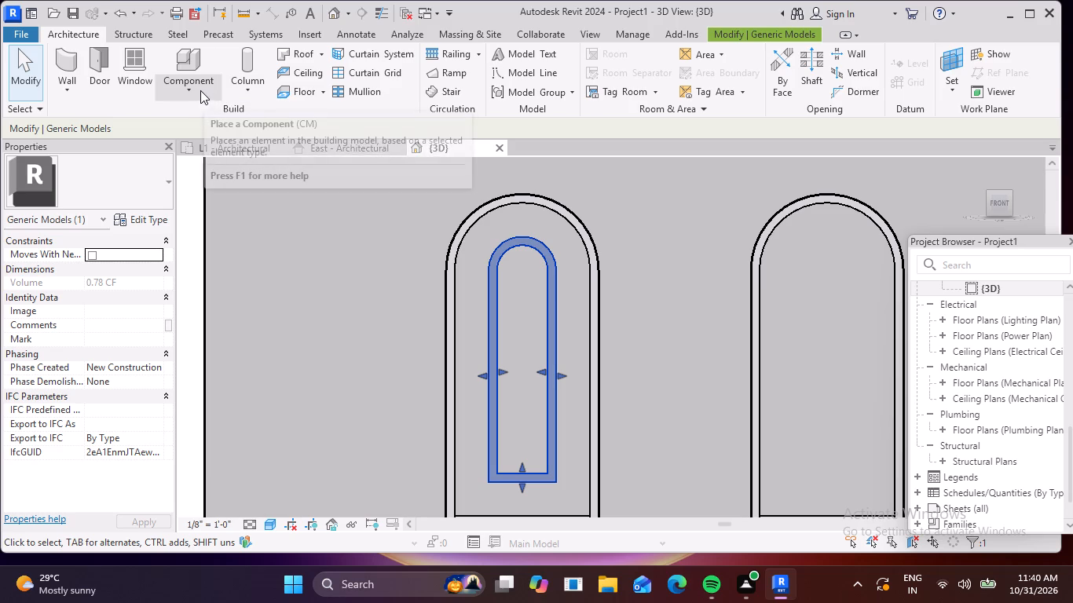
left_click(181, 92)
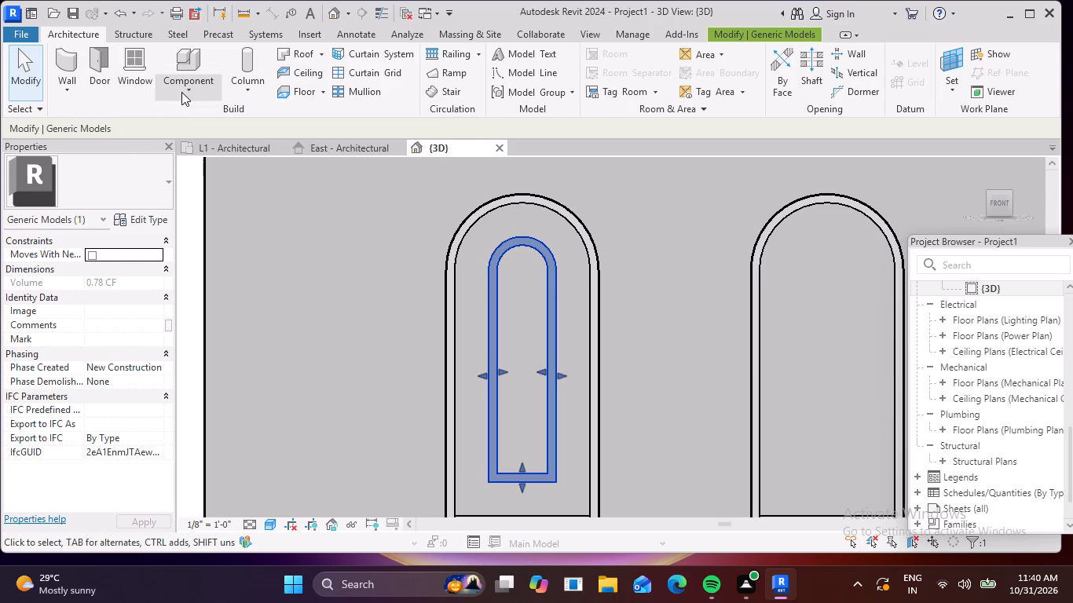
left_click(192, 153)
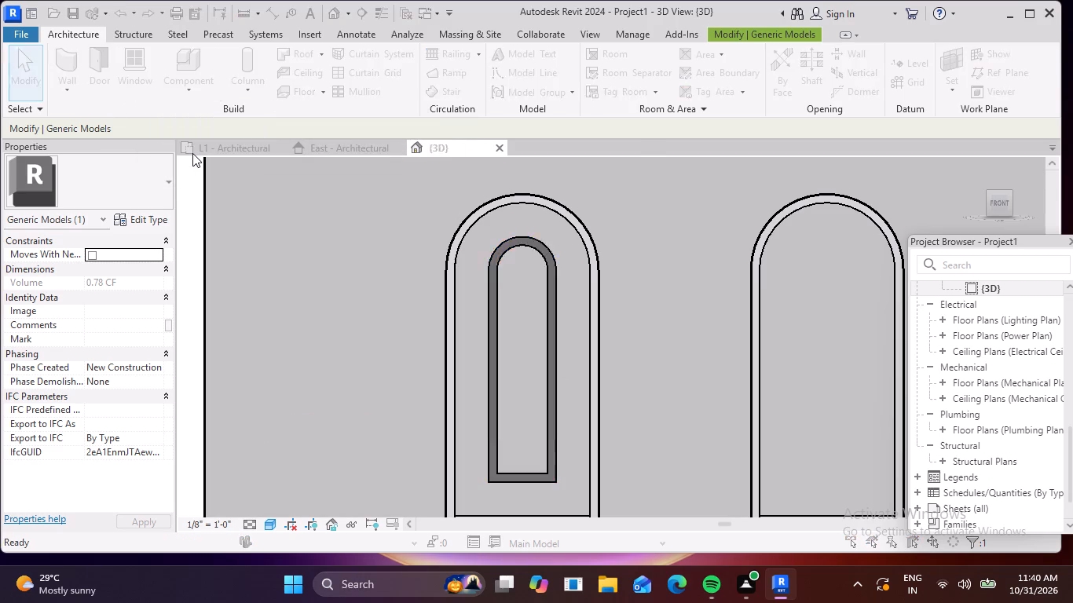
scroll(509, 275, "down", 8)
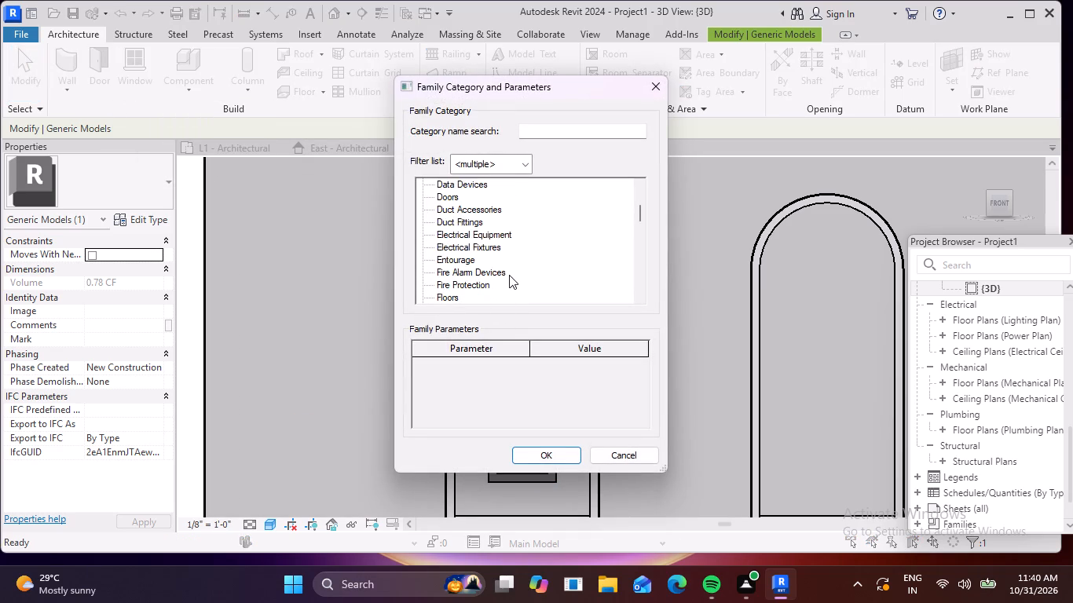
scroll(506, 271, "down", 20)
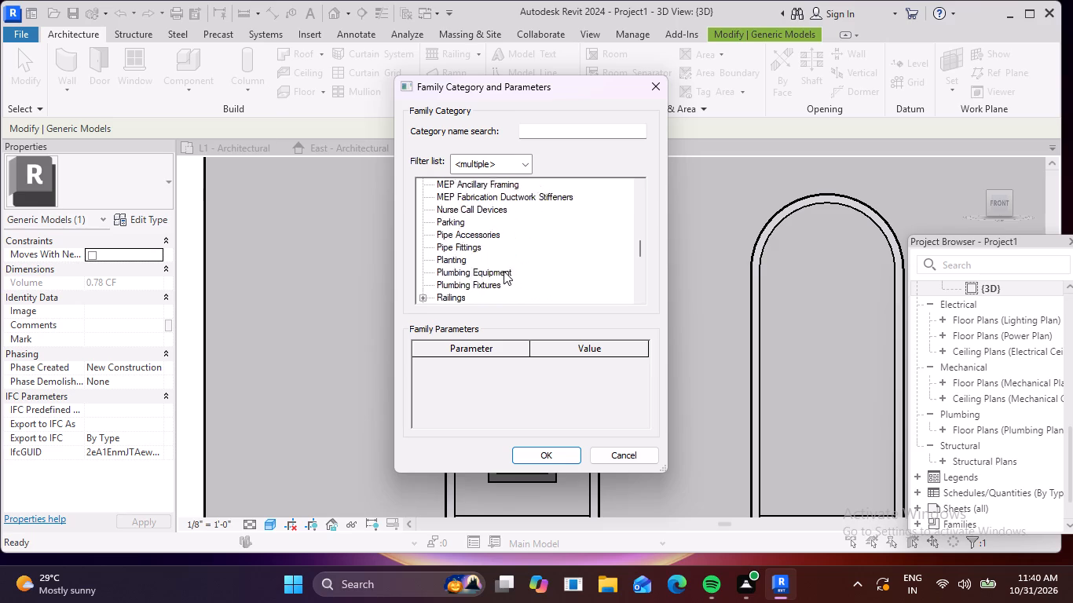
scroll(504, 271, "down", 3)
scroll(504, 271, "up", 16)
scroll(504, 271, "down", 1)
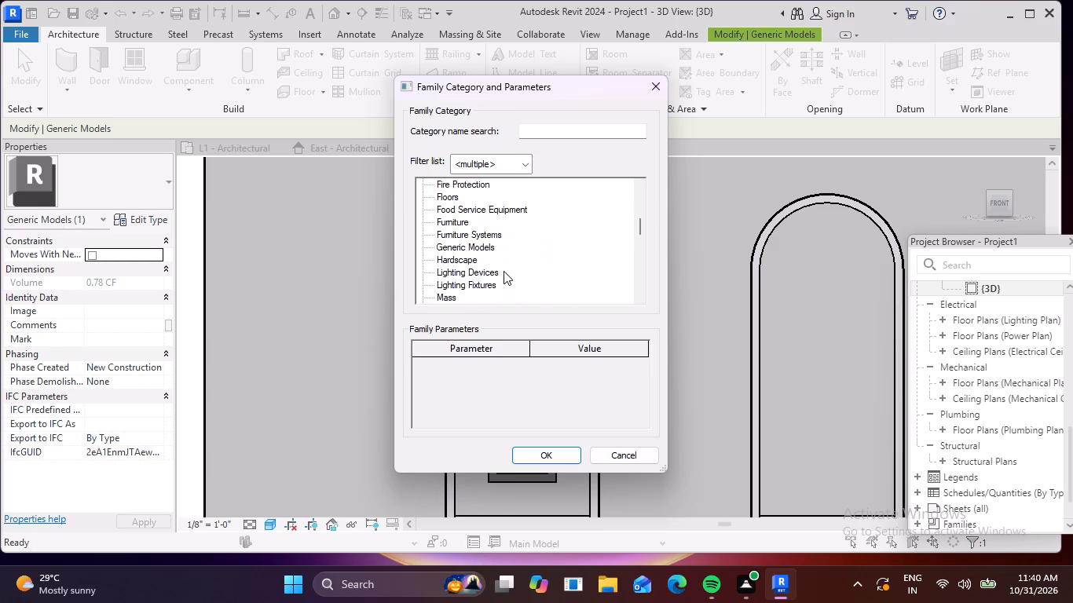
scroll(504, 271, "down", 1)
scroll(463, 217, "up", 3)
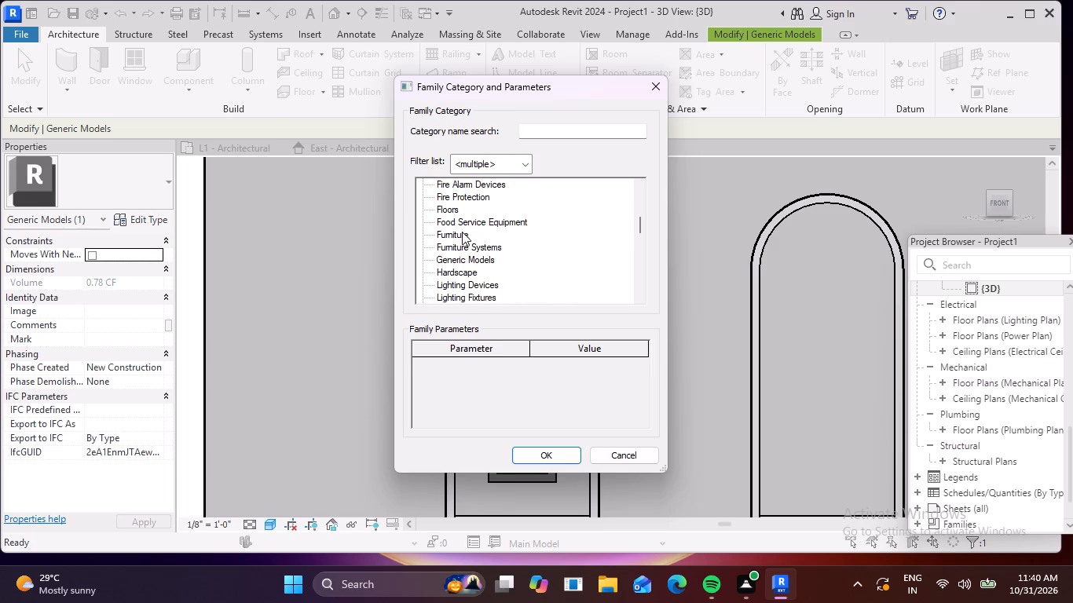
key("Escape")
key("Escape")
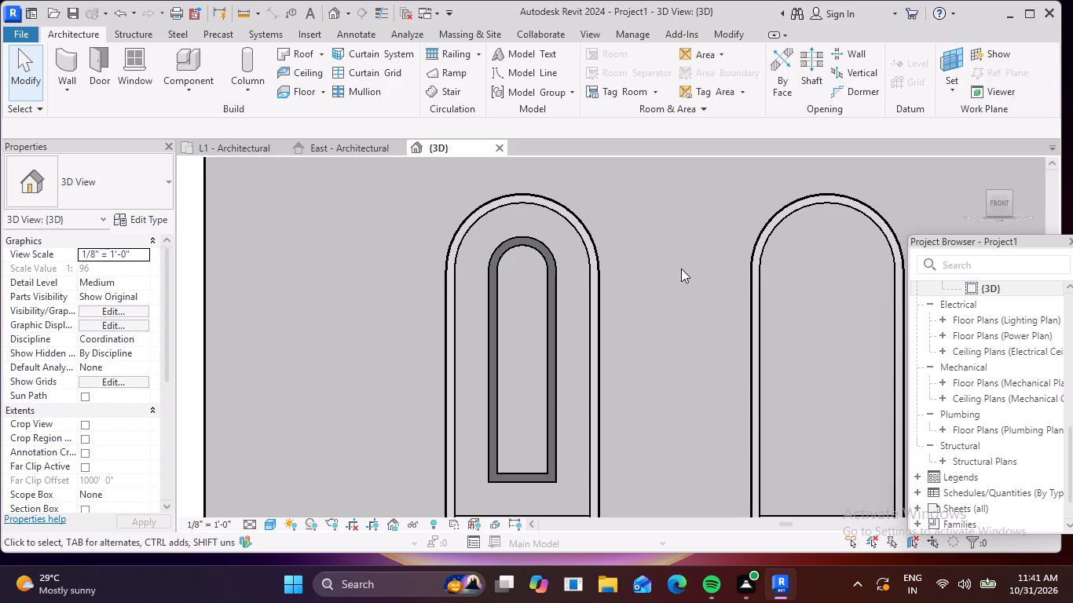
Undo finishing the in-place model and the extrusion, going back to the arched frame's Create Extrusion sketch.
left_click(74, 30)
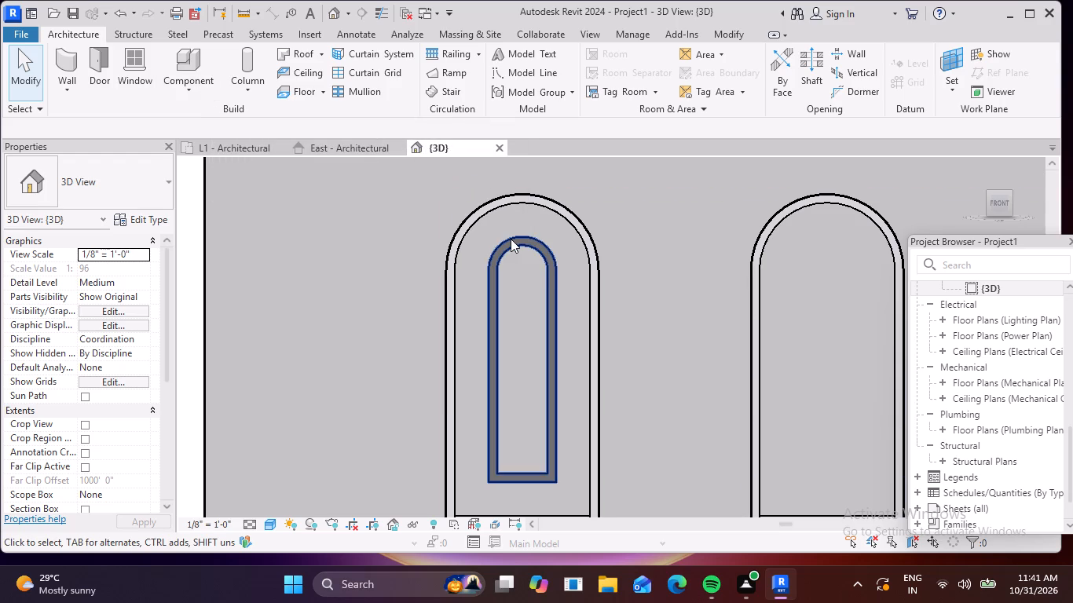
key("ctrl+z")
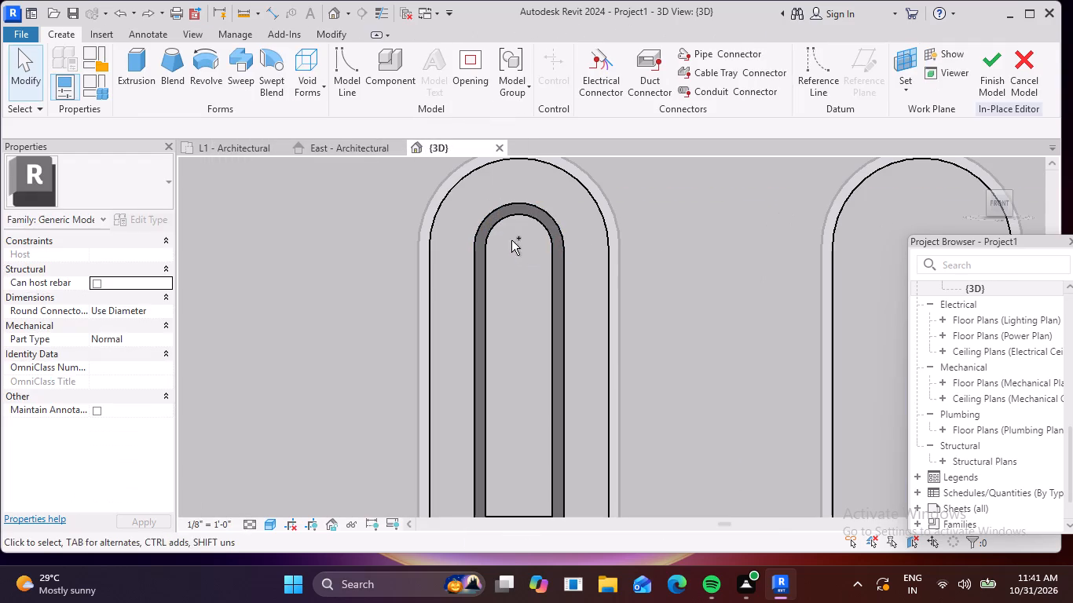
key("ctrl+z")
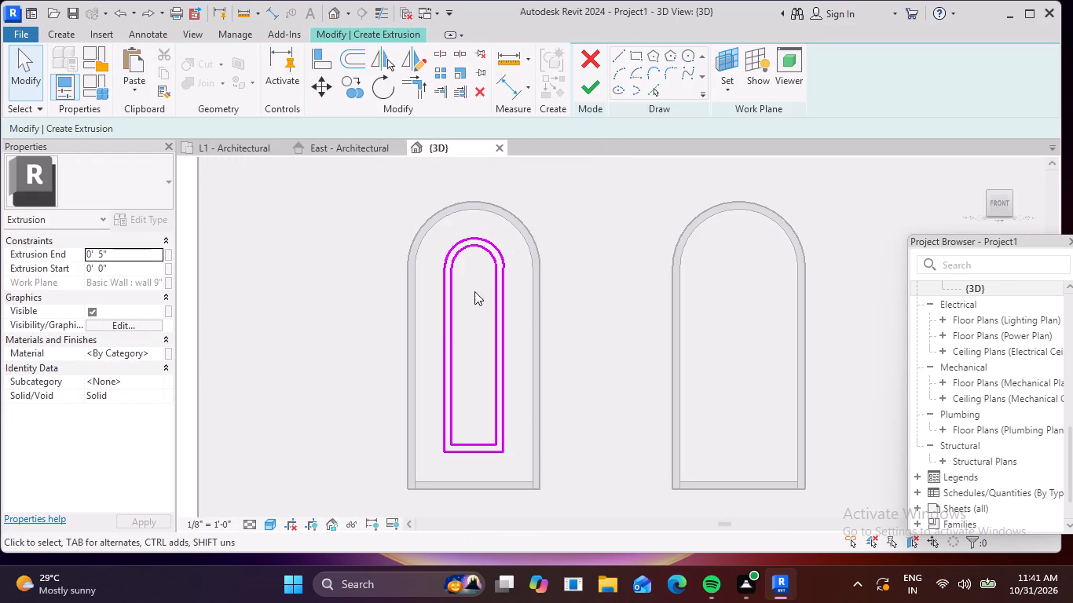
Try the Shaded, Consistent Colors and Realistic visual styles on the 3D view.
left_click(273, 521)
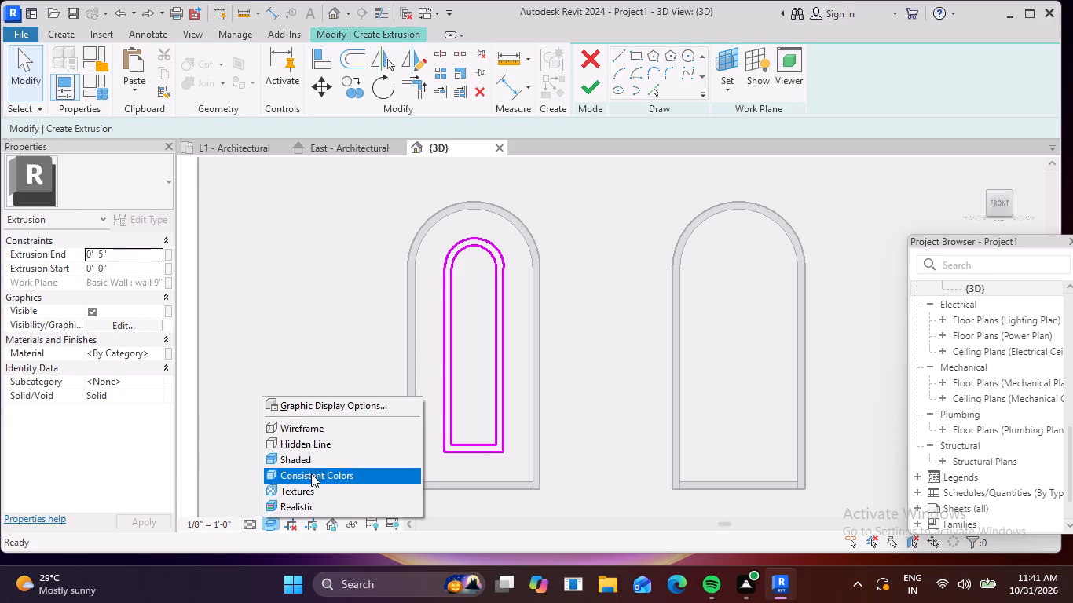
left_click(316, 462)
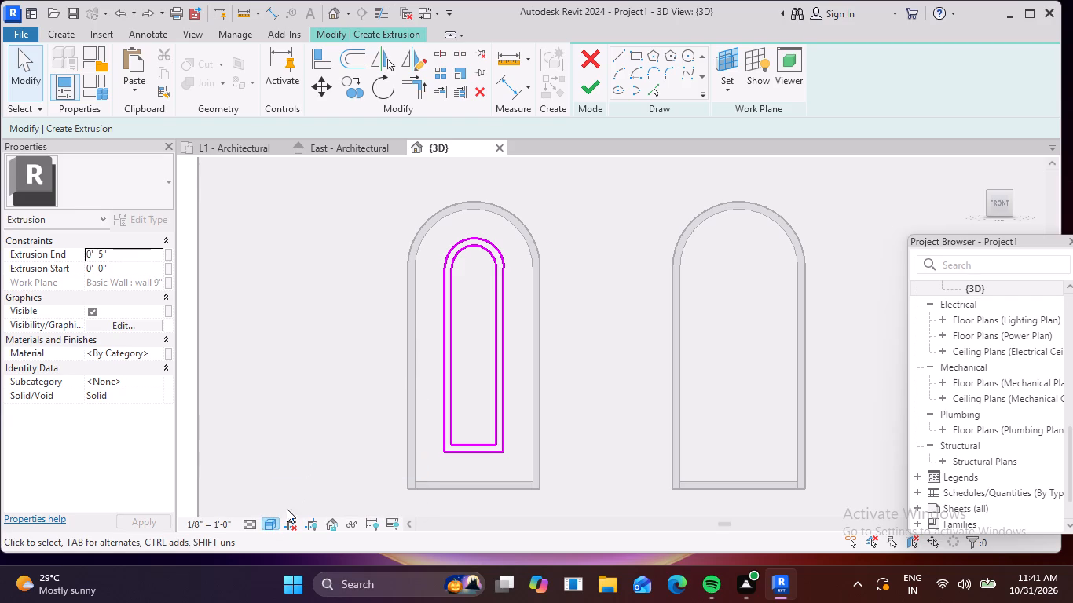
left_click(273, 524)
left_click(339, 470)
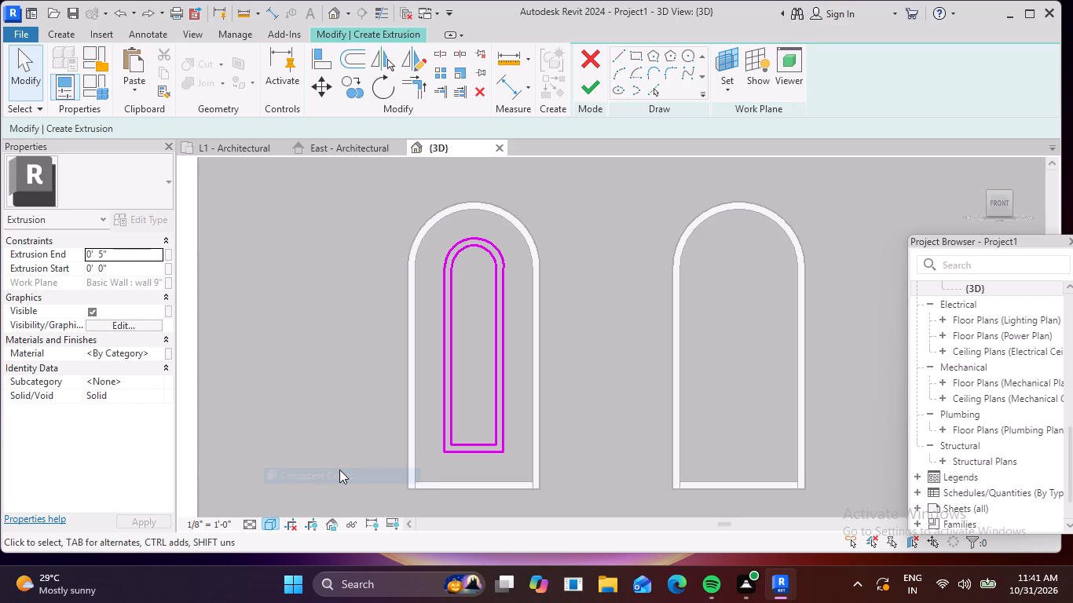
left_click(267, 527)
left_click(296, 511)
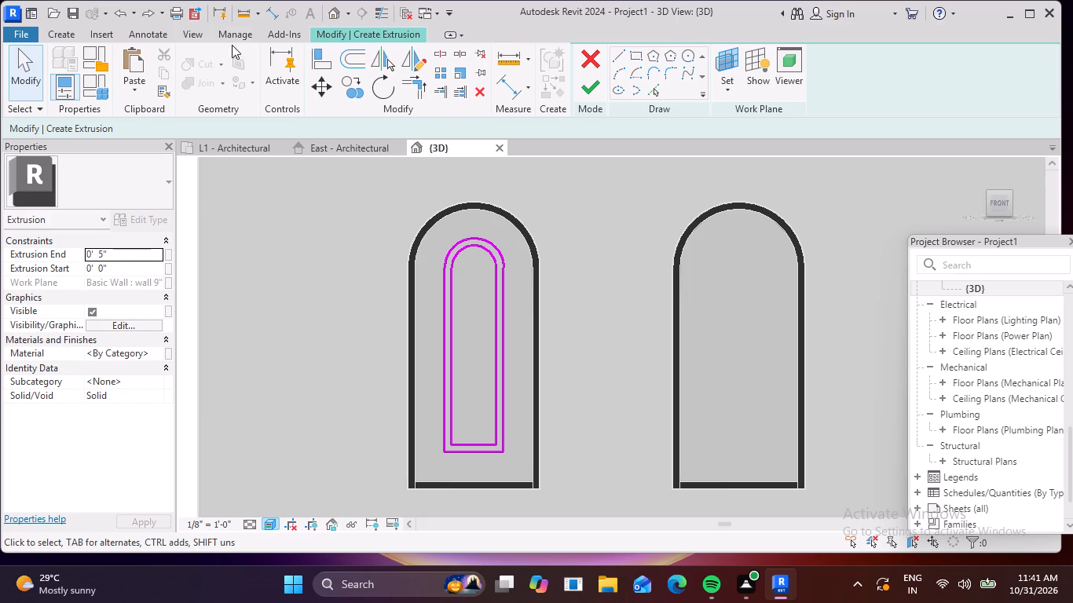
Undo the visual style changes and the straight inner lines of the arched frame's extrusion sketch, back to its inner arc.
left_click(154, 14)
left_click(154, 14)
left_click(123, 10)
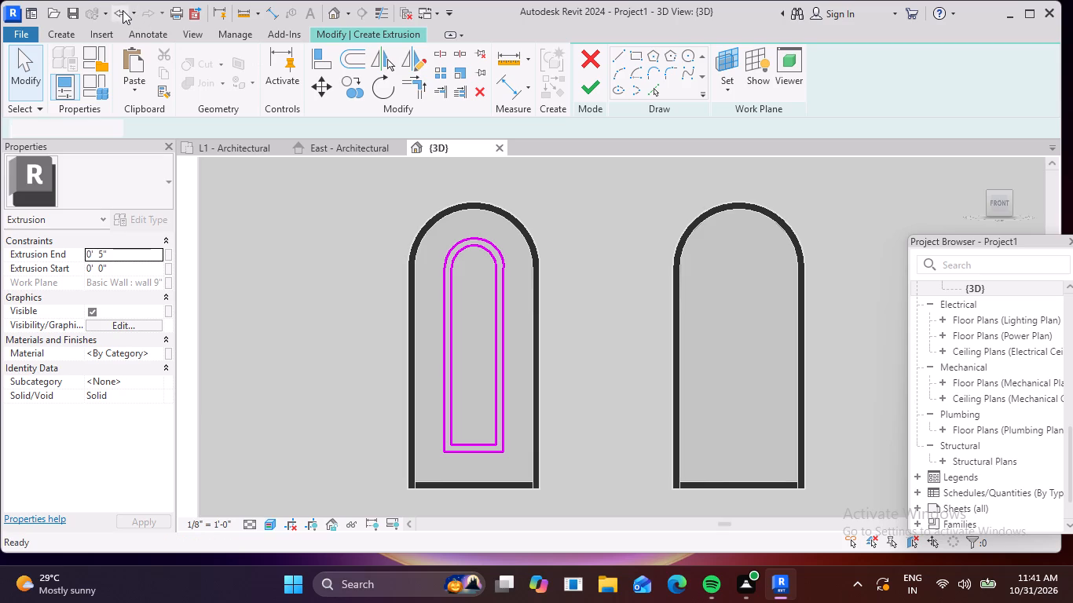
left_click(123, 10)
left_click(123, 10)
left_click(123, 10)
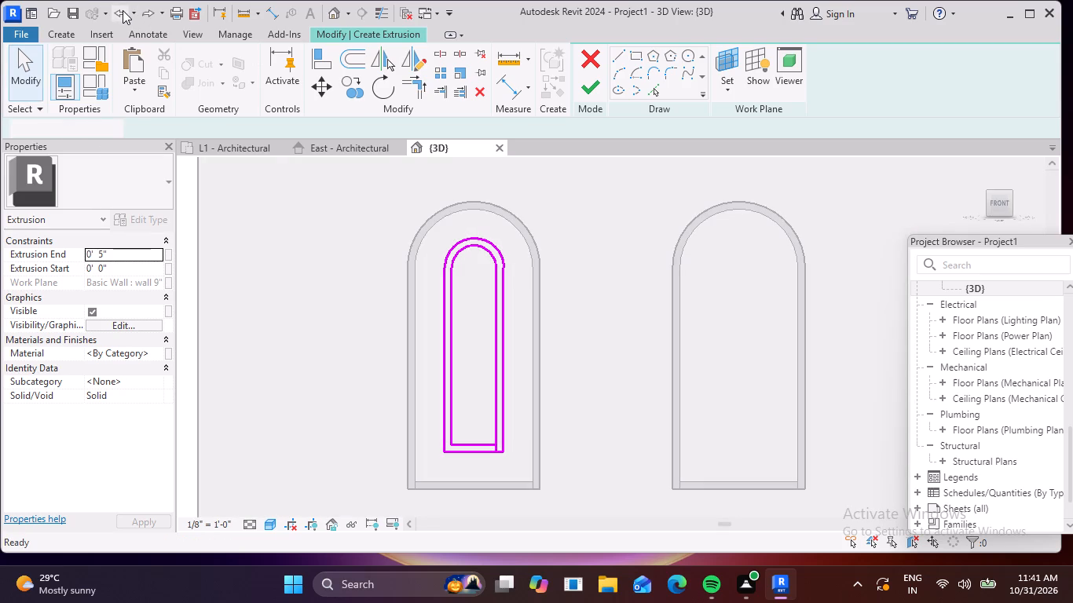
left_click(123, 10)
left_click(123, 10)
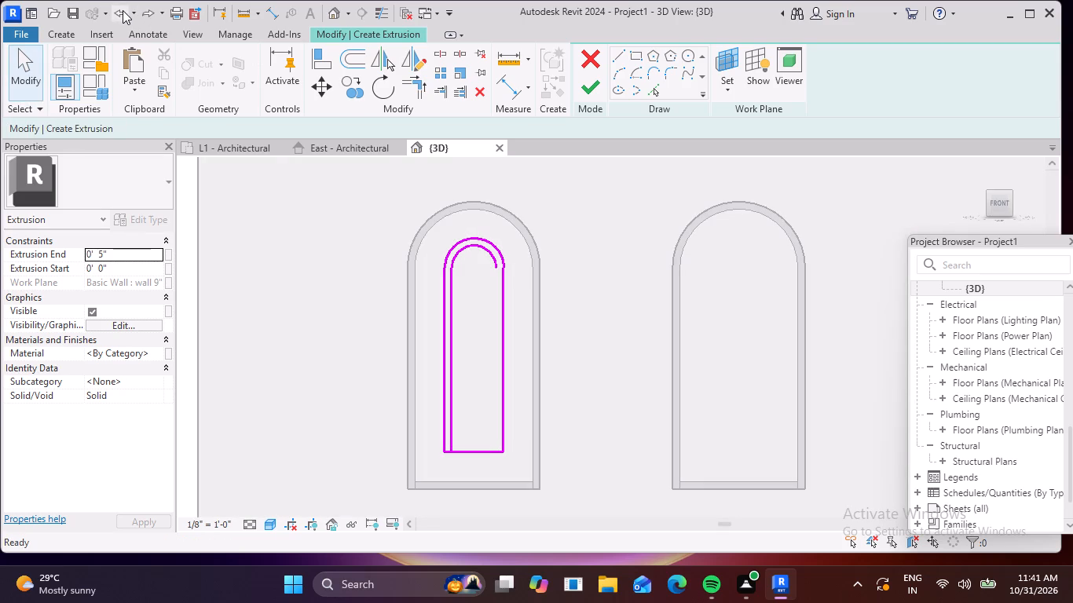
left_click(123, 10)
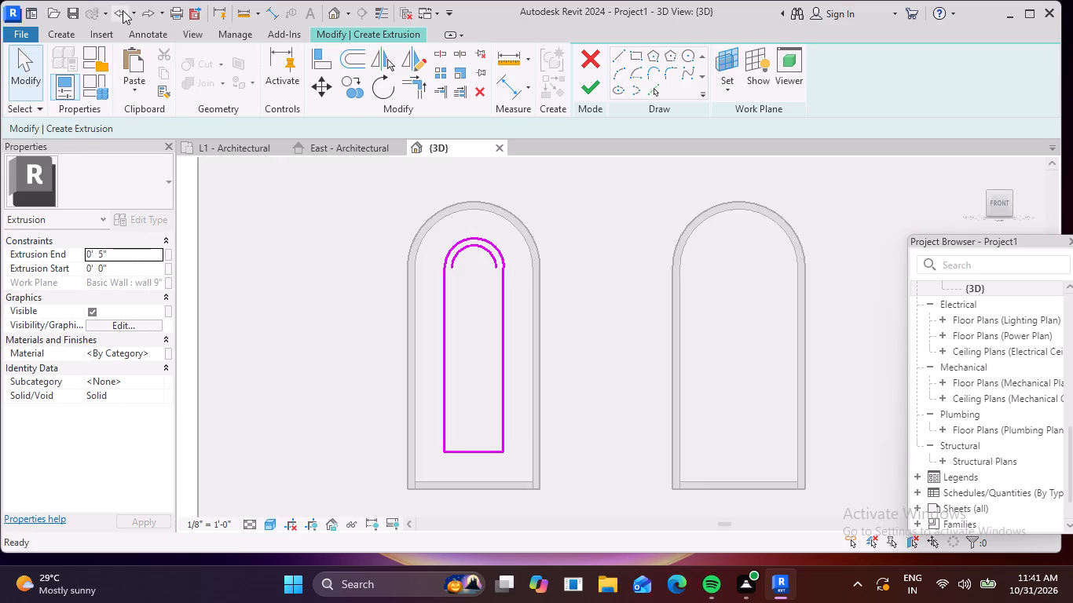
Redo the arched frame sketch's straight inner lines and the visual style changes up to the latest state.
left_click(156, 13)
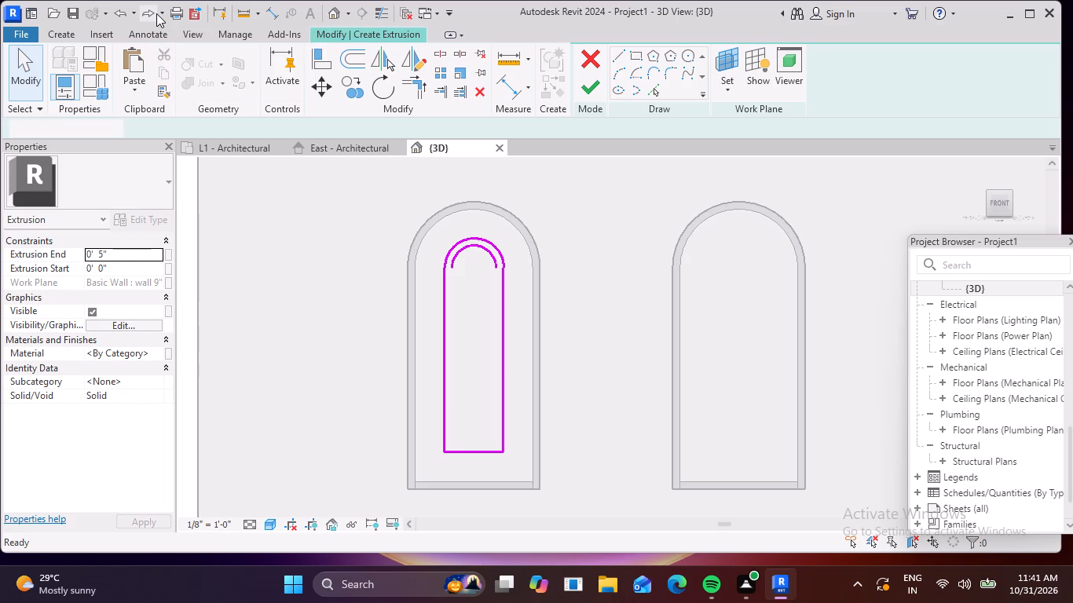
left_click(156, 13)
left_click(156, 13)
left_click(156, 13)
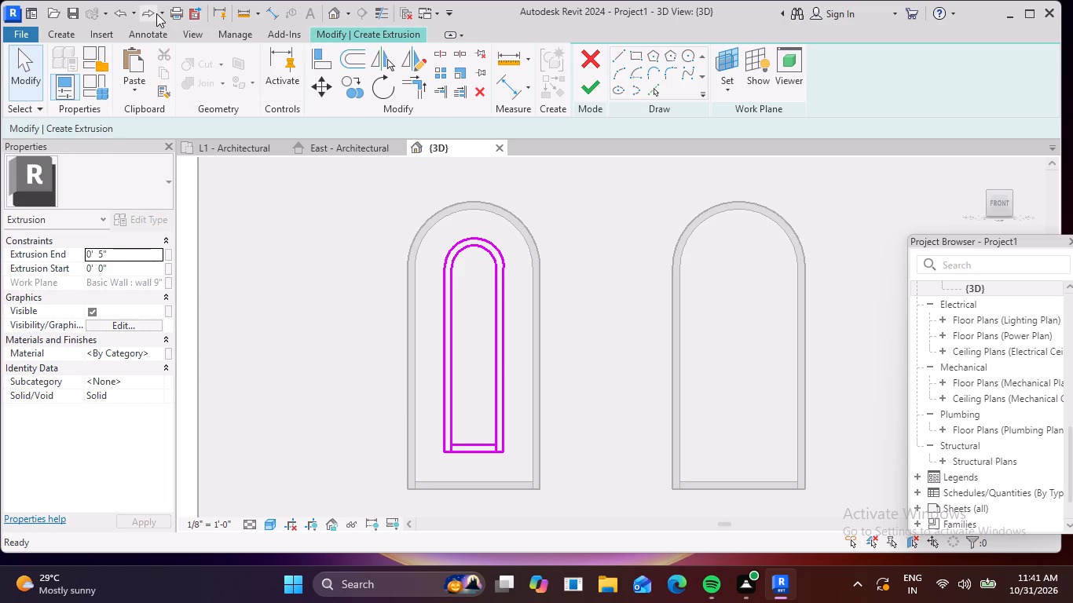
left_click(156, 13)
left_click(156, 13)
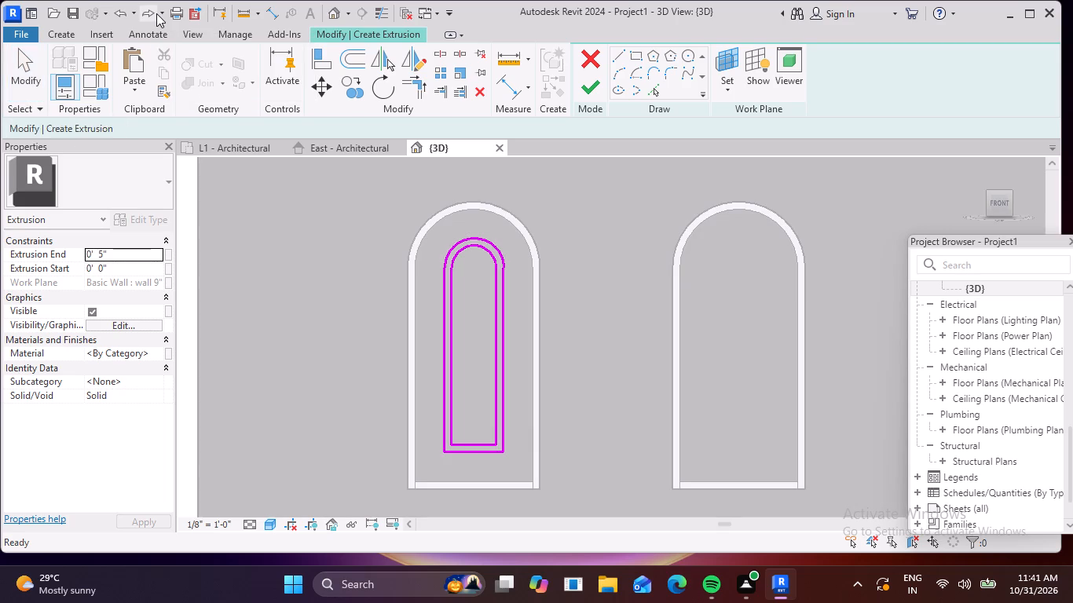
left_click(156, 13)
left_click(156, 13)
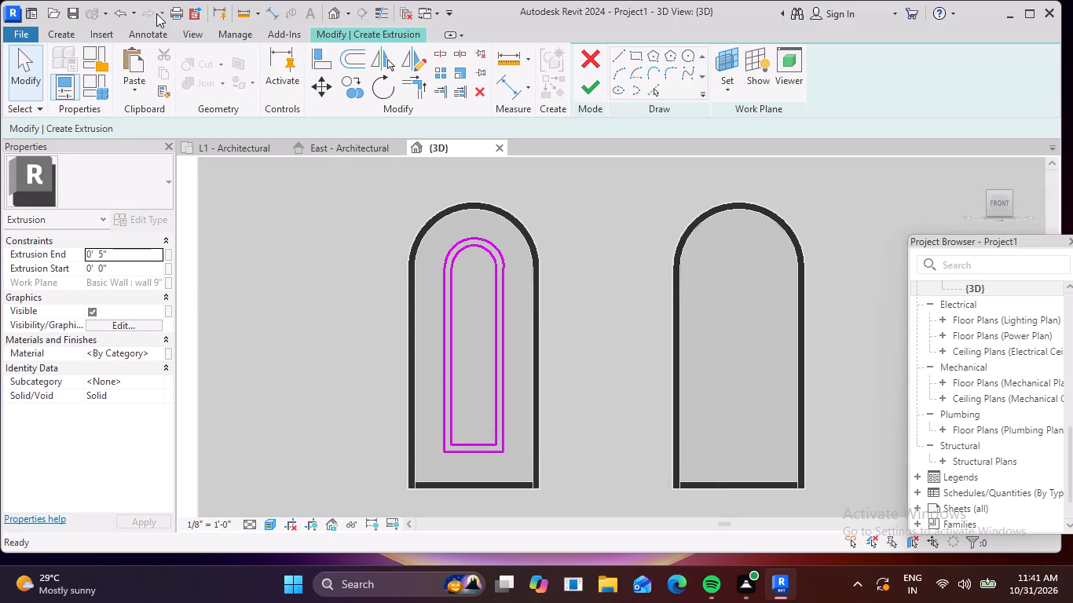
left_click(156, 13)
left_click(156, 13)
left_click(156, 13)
Finish the arched frame's sketch to create the 5" deep extrusion within the upper floor's leftmost arched window.
middle_click_drag(291, 126, 321, 182, "shift")
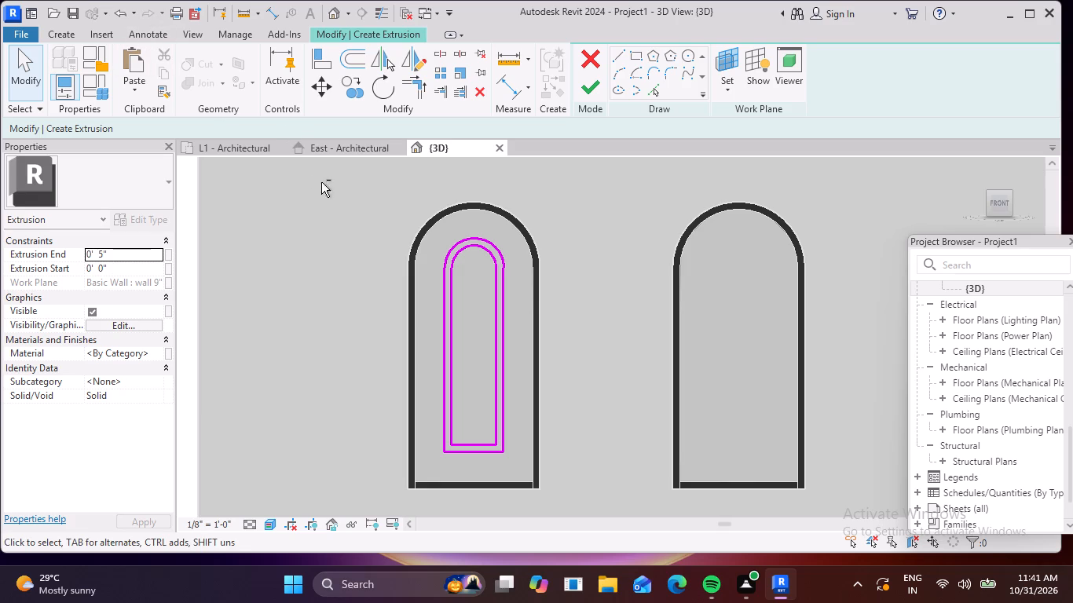
middle_click_drag(321, 182, 325, 192, "shift")
middle_click_drag(324, 190, 396, 260, "shift")
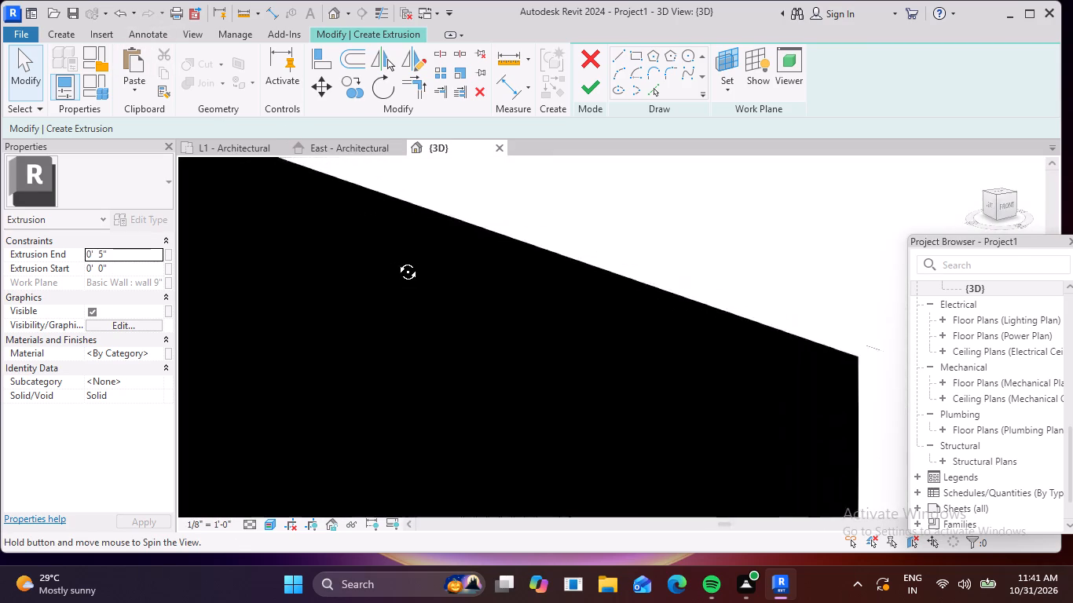
middle_click_drag(396, 260, 385, 252, "shift")
scroll(401, 243, "down", 5)
scroll(701, 371, "up", 2)
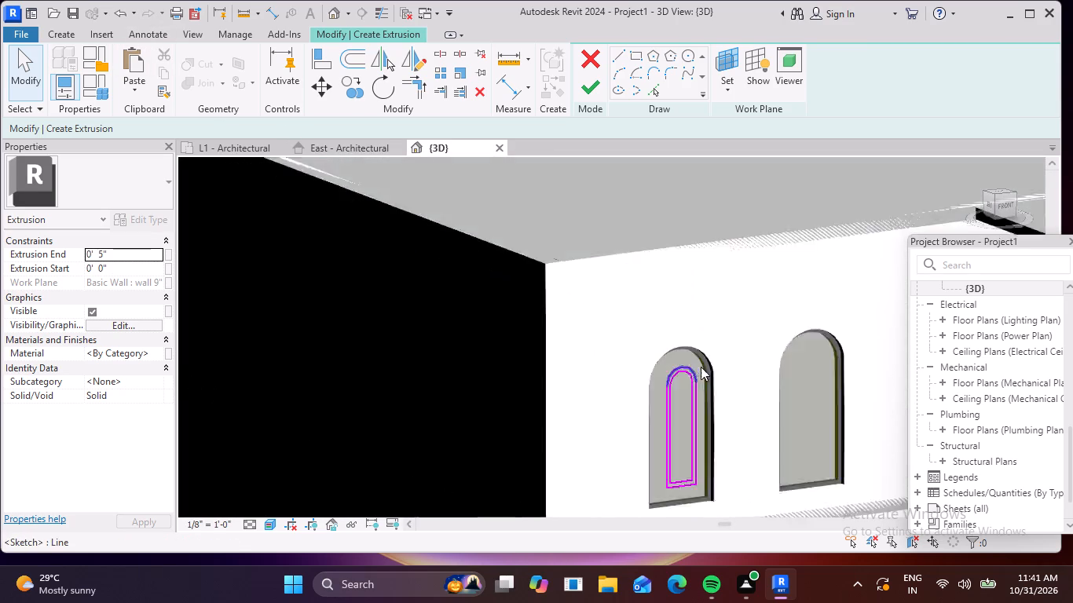
scroll(701, 367, "up", 3)
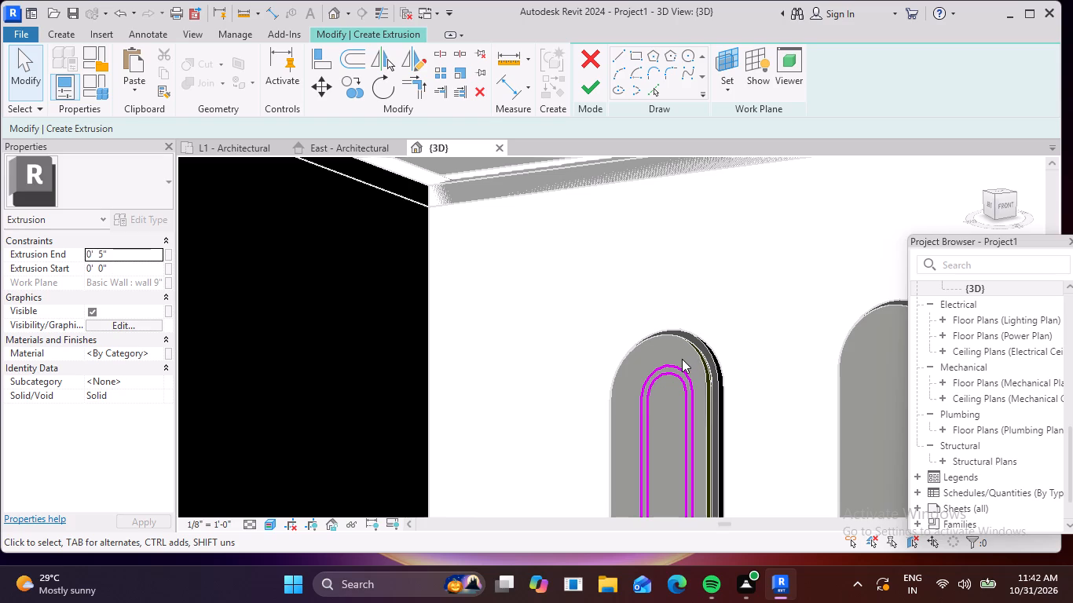
middle_click_drag(703, 247, 649, 232, "shift")
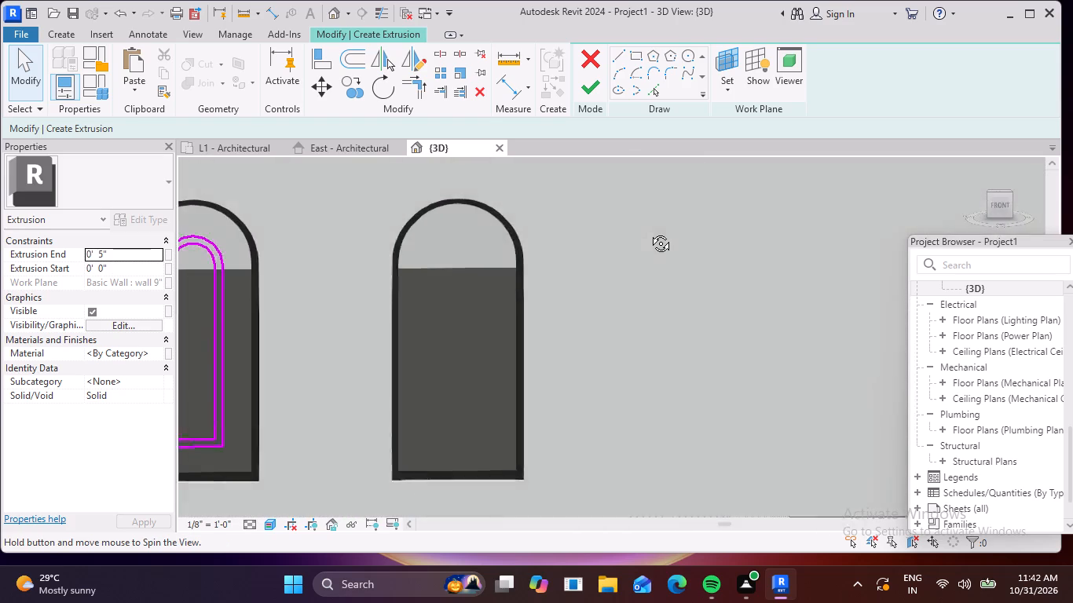
middle_click_drag(649, 232, 655, 236, "shift")
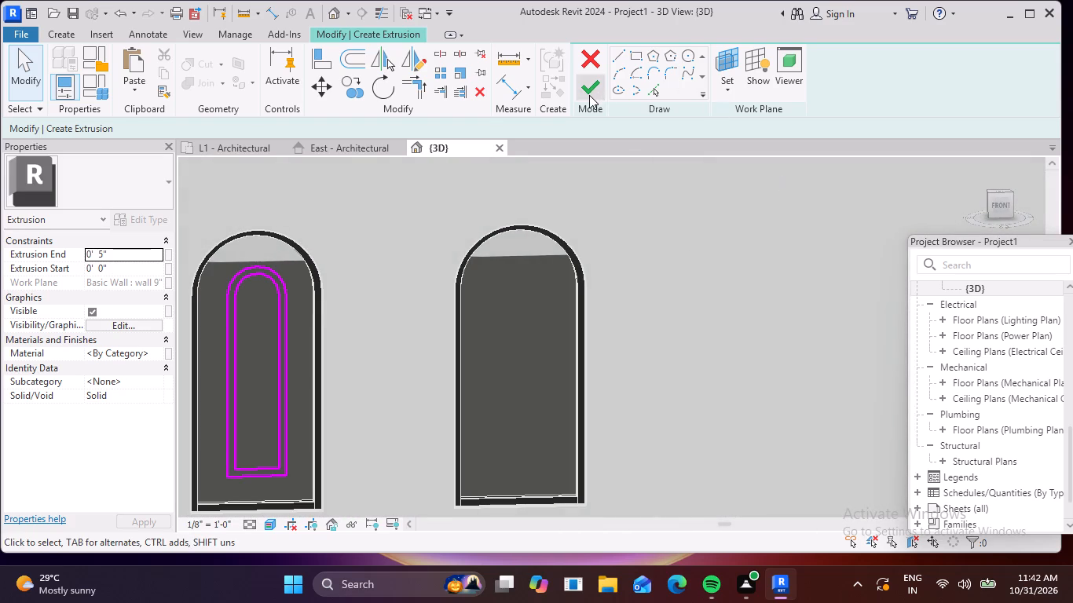
left_click(589, 95)
scroll(342, 254, "down", 3)
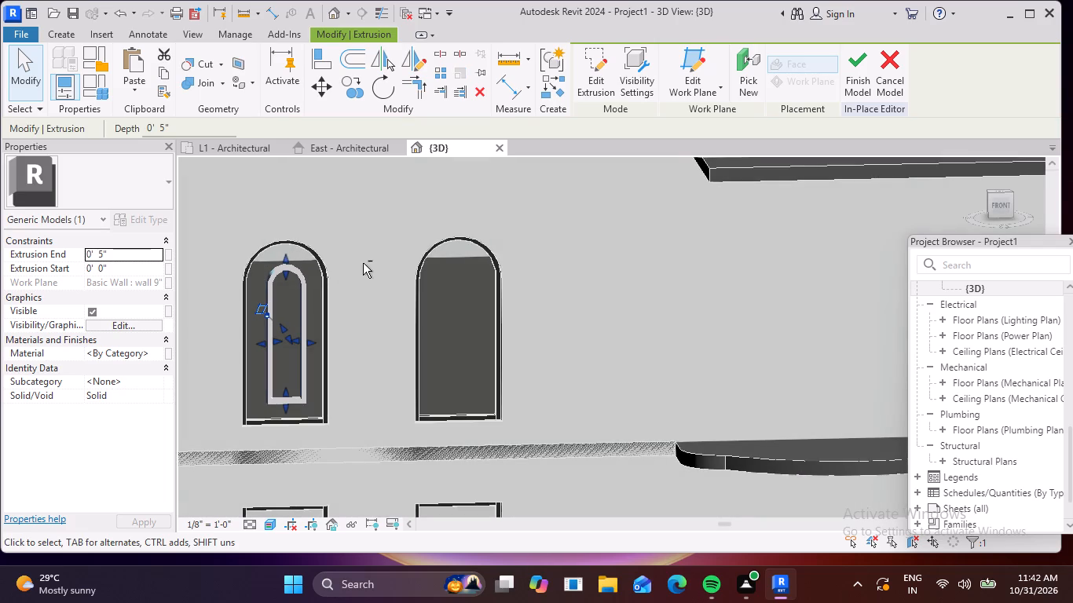
middle_click_drag(363, 258, 344, 217, "shift")
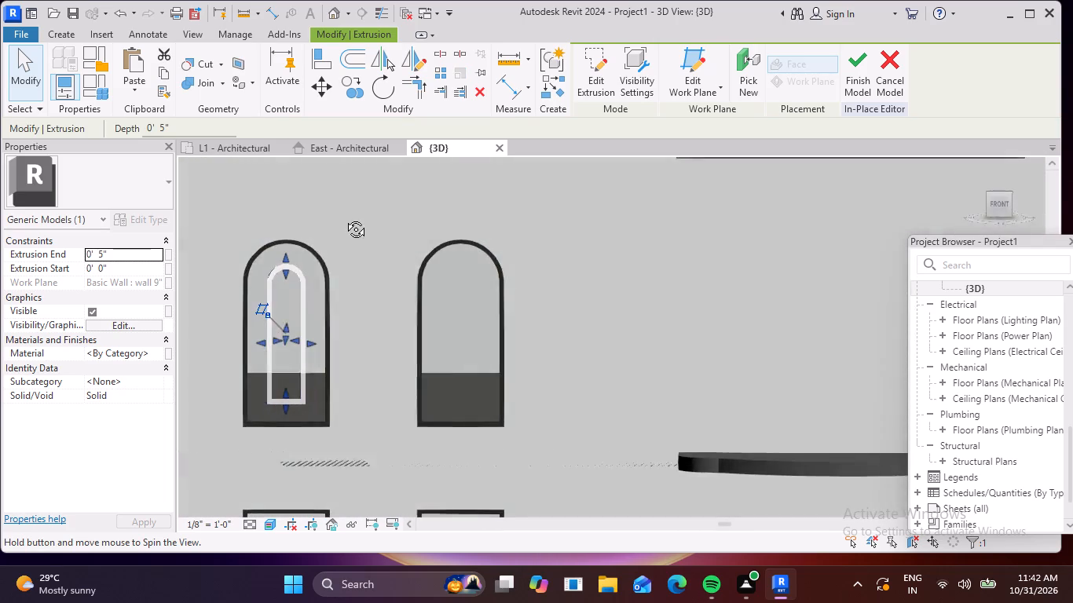
middle_click_drag(344, 217, 373, 170, "shift")
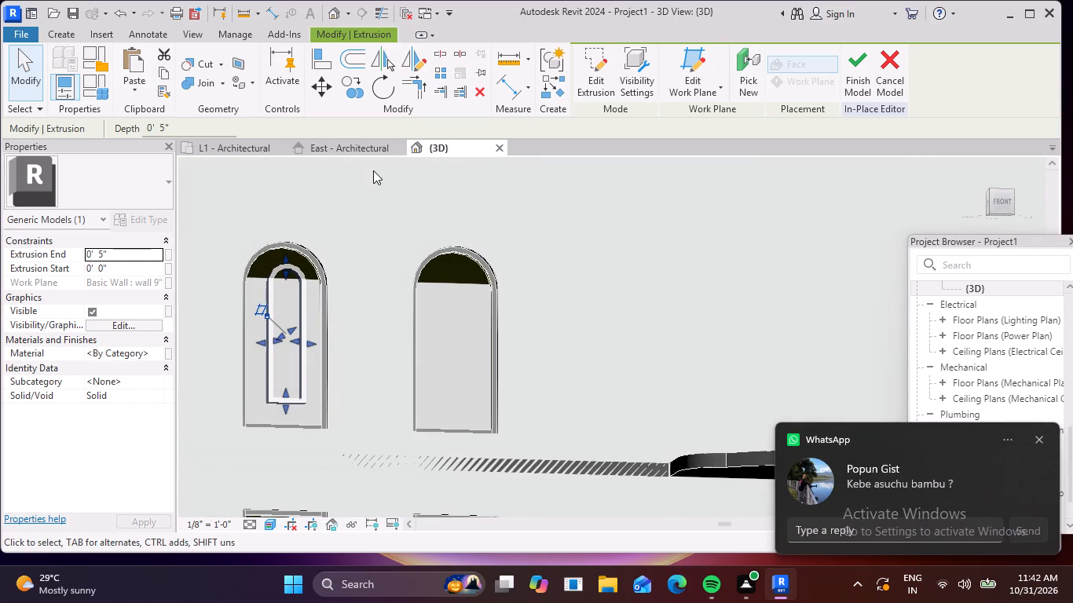
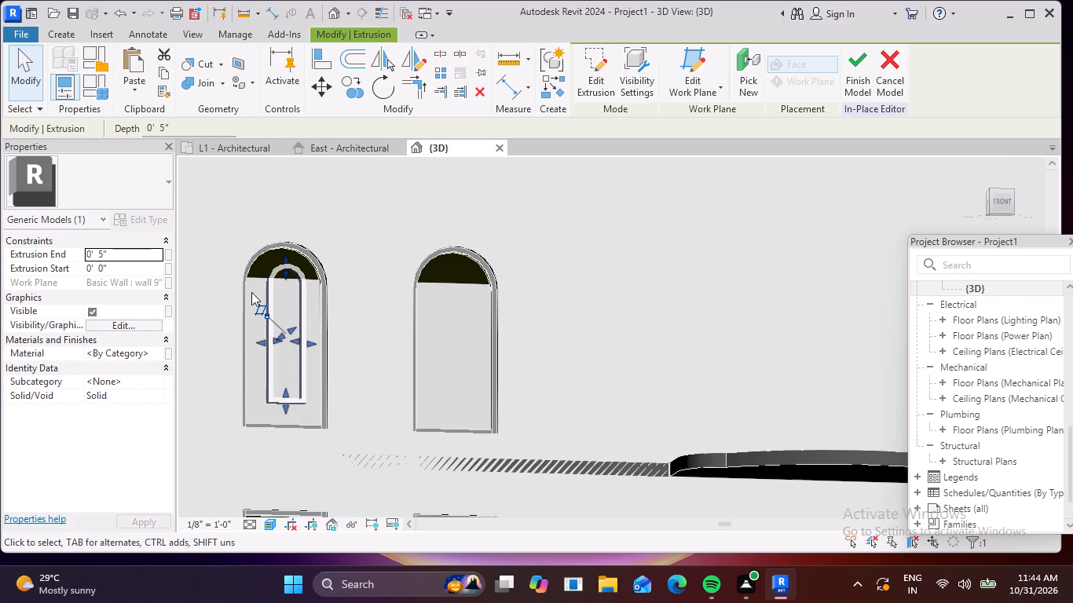
Examine the arched frame extrusion in the upper floor's leftmost window up close and from the building's front and above.
scroll(272, 280, "up", 6)
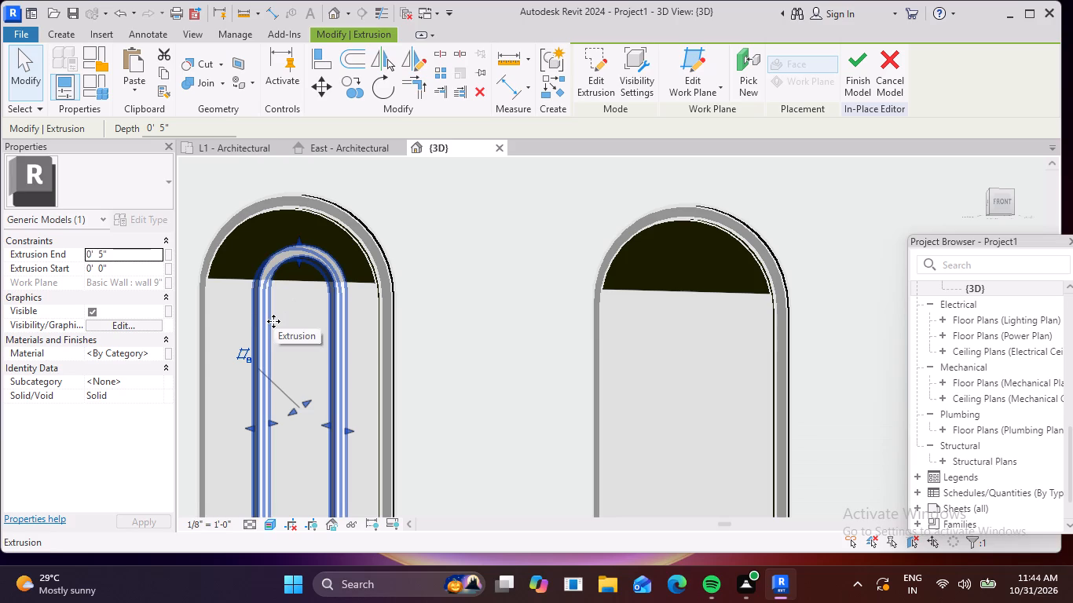
scroll(269, 253, "down", 2)
scroll(443, 215, "down", 4)
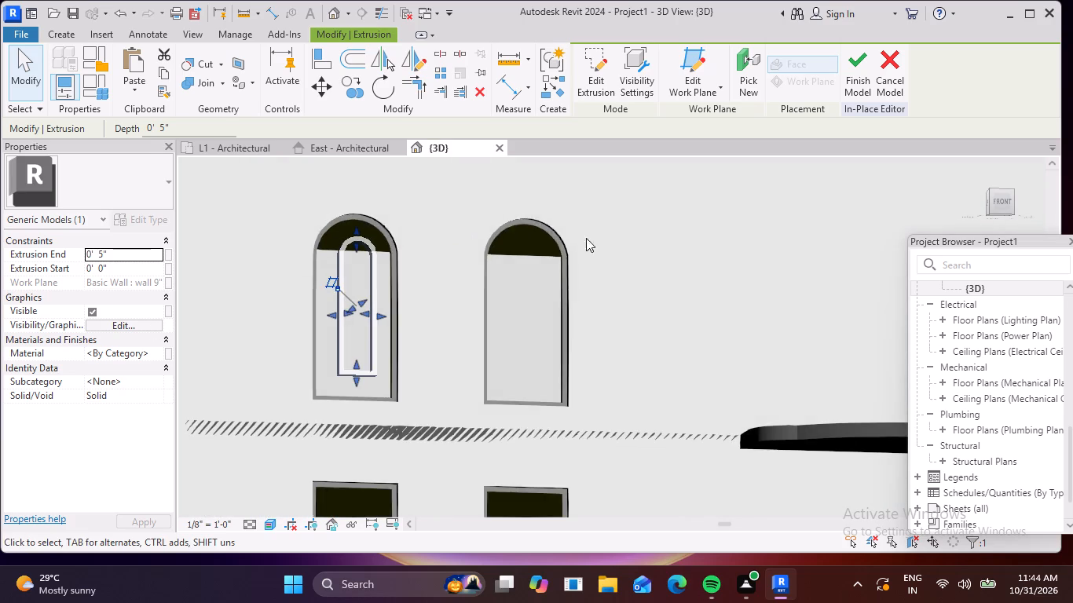
scroll(602, 236, "down", 5)
scroll(476, 250, "up", 5)
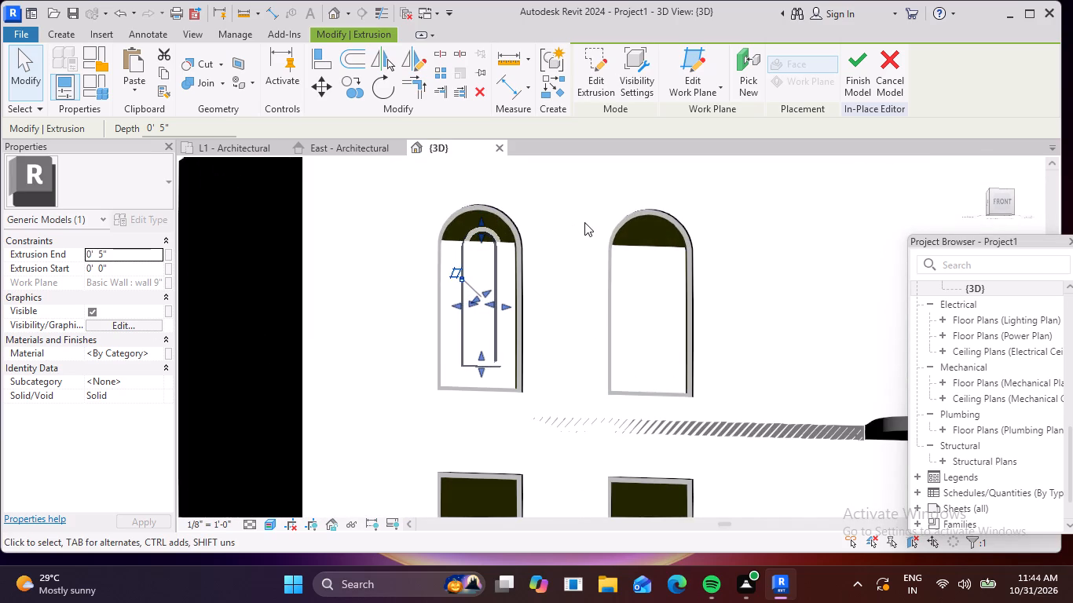
scroll(799, 239, "down", 7)
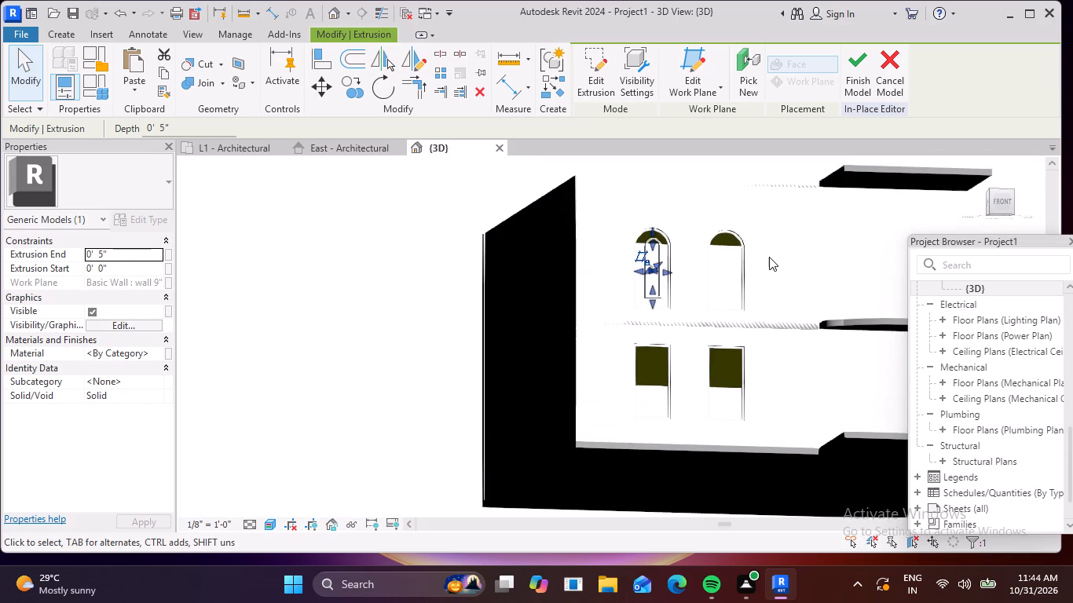
scroll(756, 264, "down", 1)
middle_click_drag(722, 287, 616, 340)
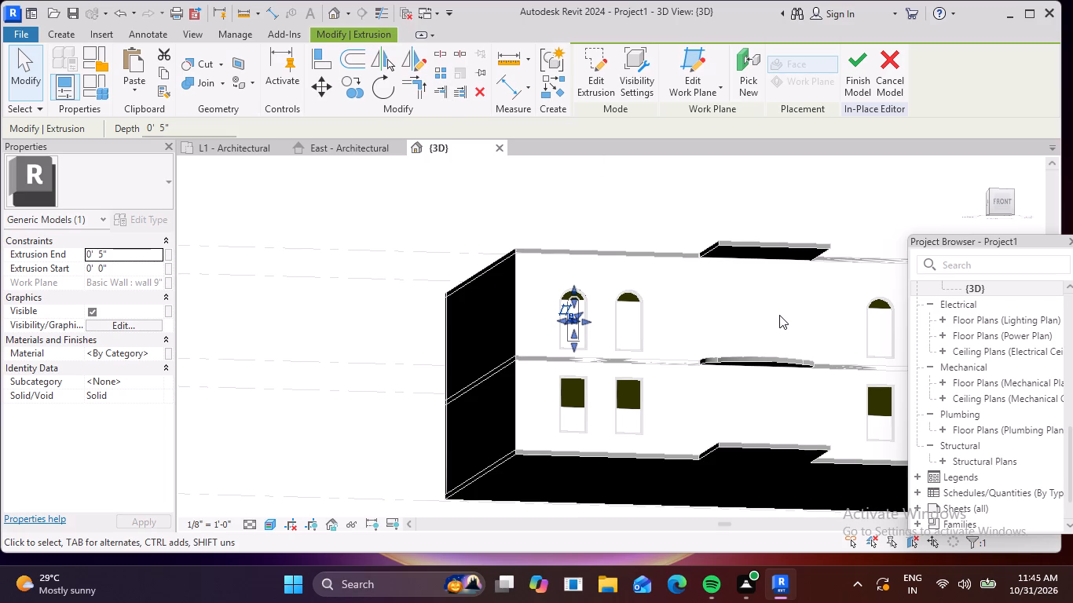
middle_click_drag(829, 195, 805, 209, "shift")
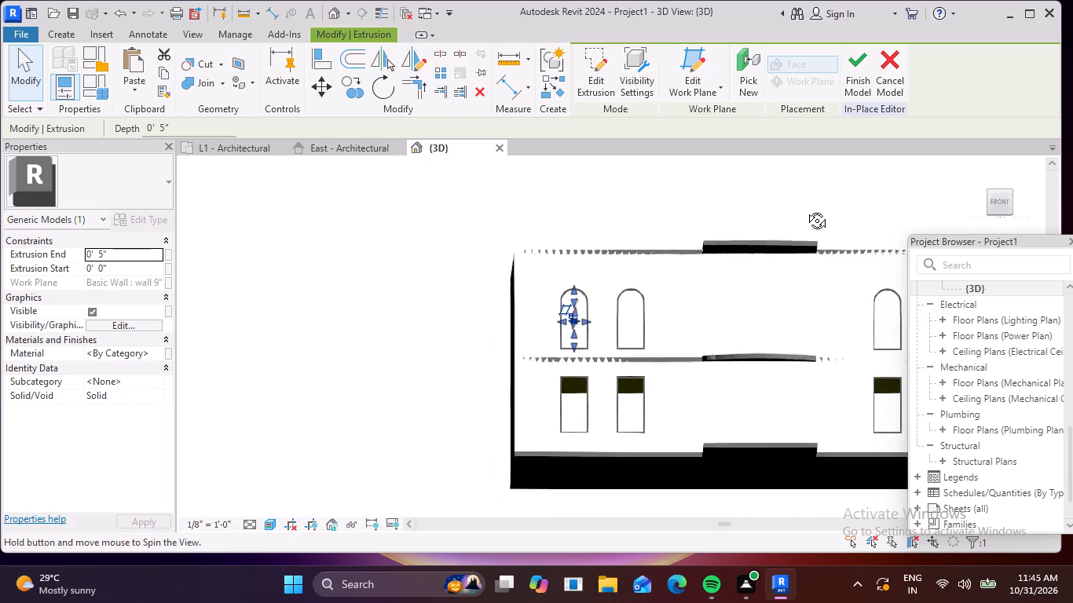
middle_click_drag(805, 209, 803, 283, "shift")
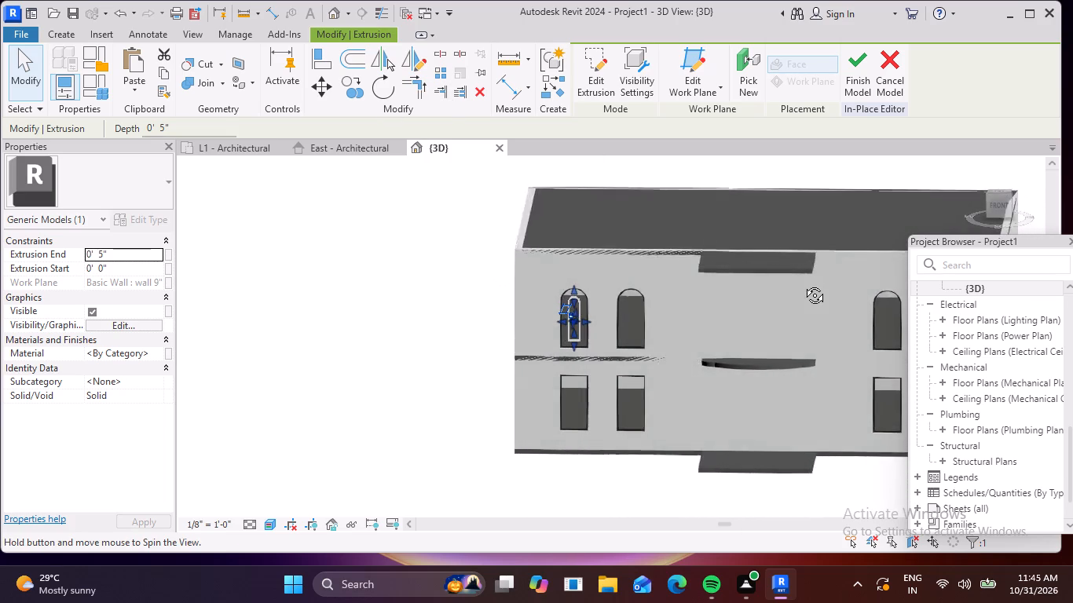
middle_click_drag(803, 283, 801, 264, "shift")
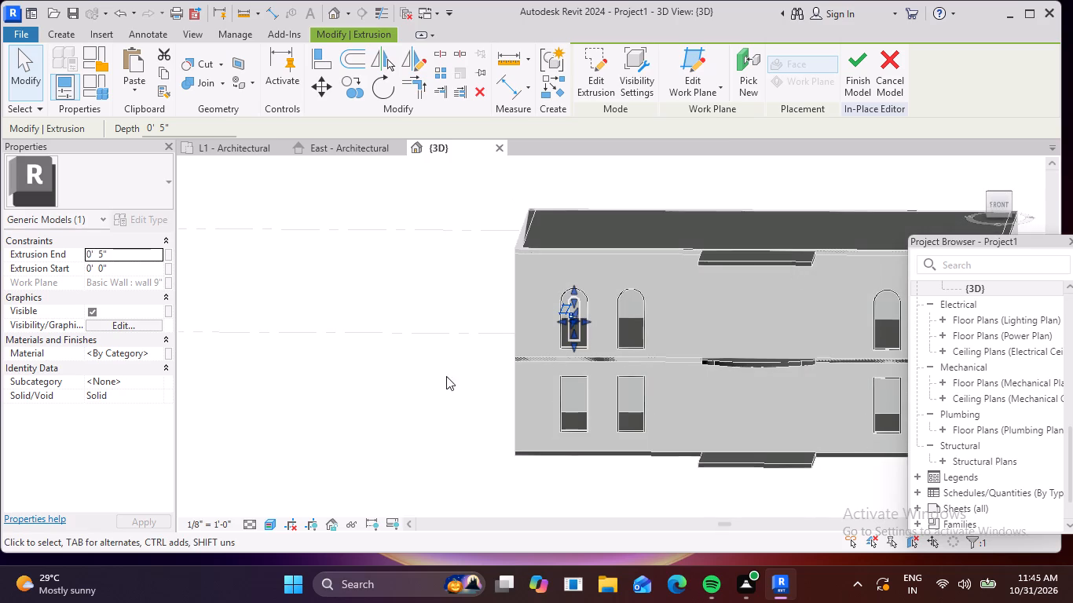
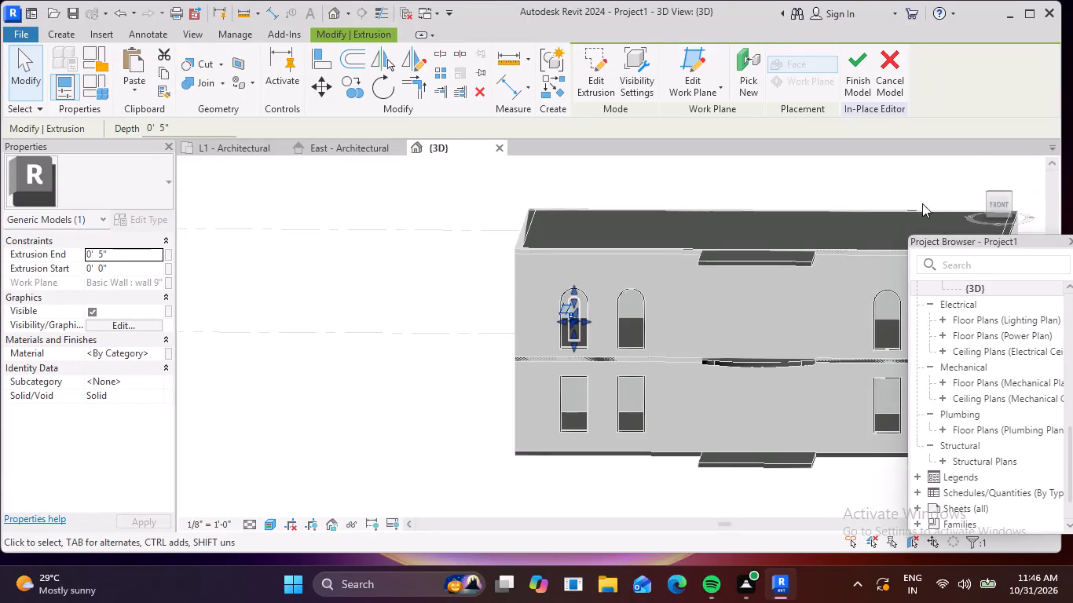
Examine the building's front facade in 3D, comparing the upper floor's framed leftmost arched window with the other window openings.
scroll(775, 273, "down", 2)
middle_click_drag(756, 301, 590, 296)
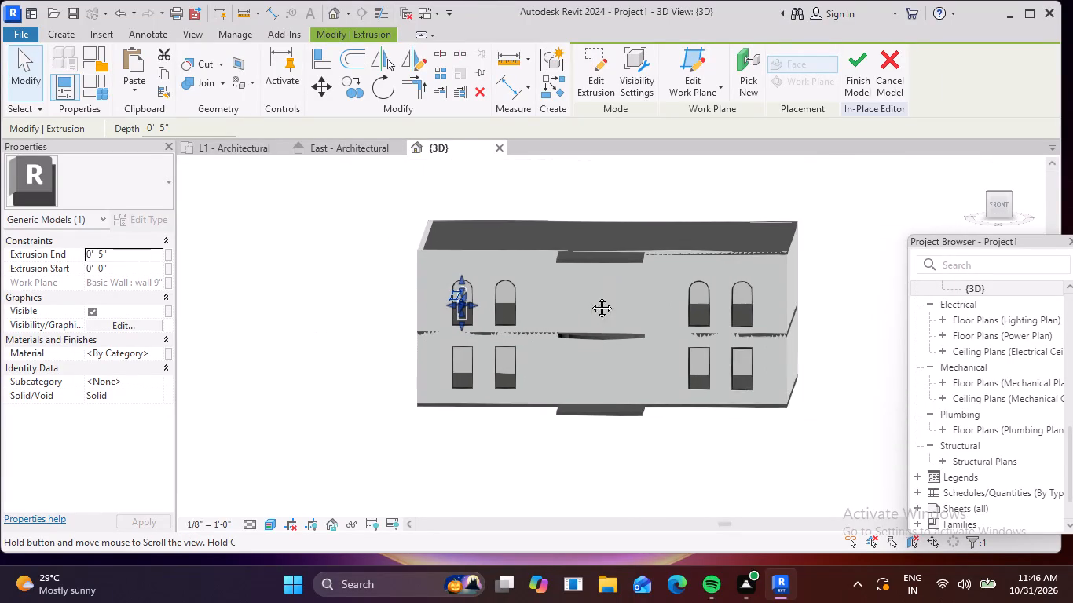
middle_click_drag(590, 296, 564, 298)
scroll(566, 312, "up", 4)
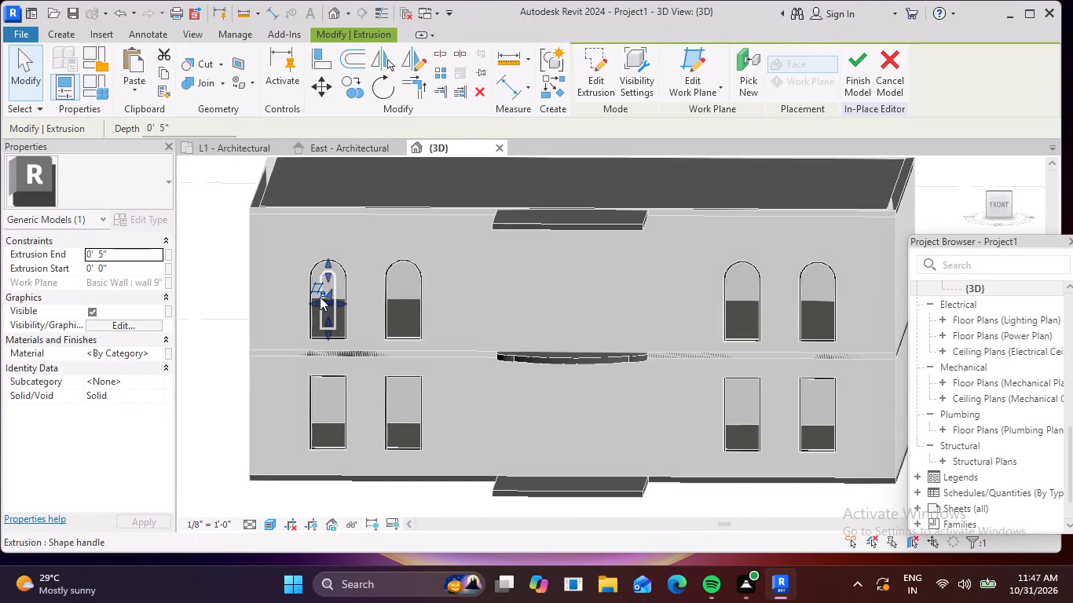
scroll(320, 297, "up", 4)
scroll(320, 288, "down", 6)
scroll(396, 289, "down", 4)
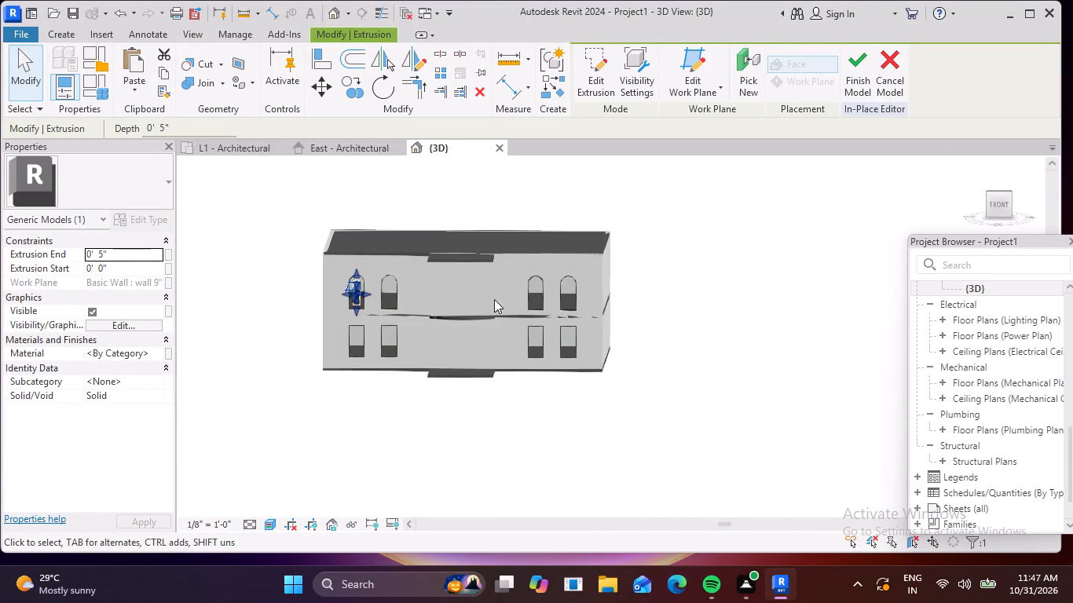
scroll(526, 300, "up", 11)
scroll(574, 273, "down", 8)
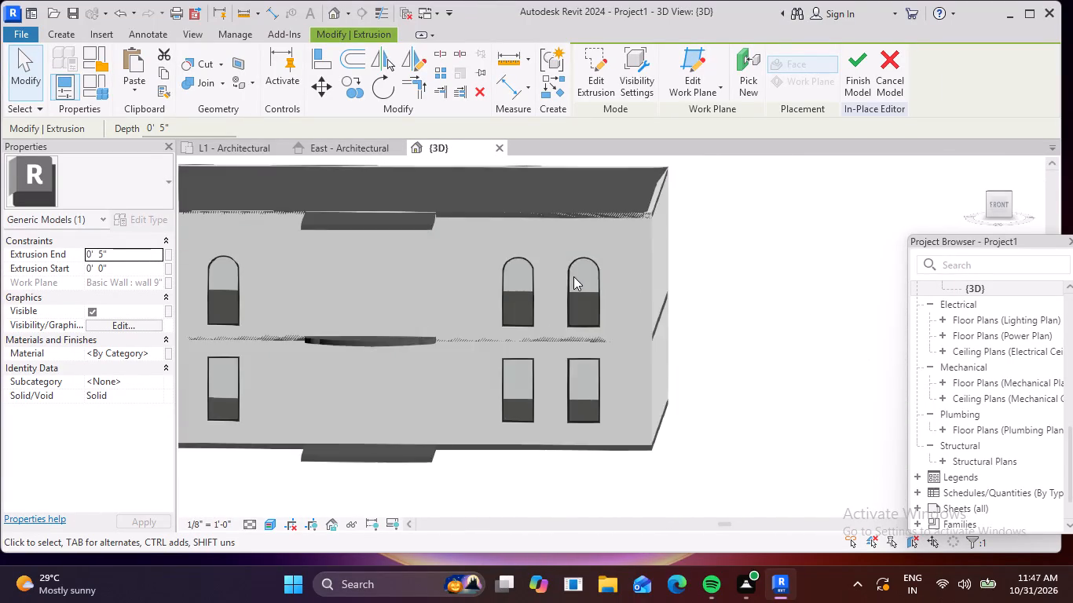
scroll(573, 276, "down", 2)
middle_click_drag(520, 287, 628, 290)
scroll(568, 245, "up", 5)
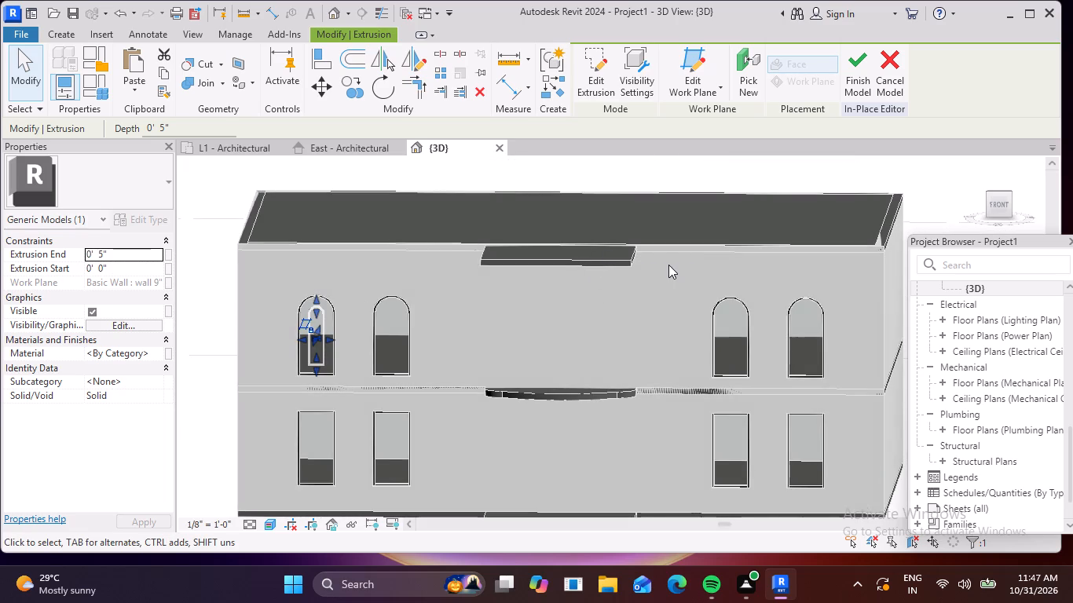
scroll(662, 266, "down", 4)
scroll(648, 285, "up", 3)
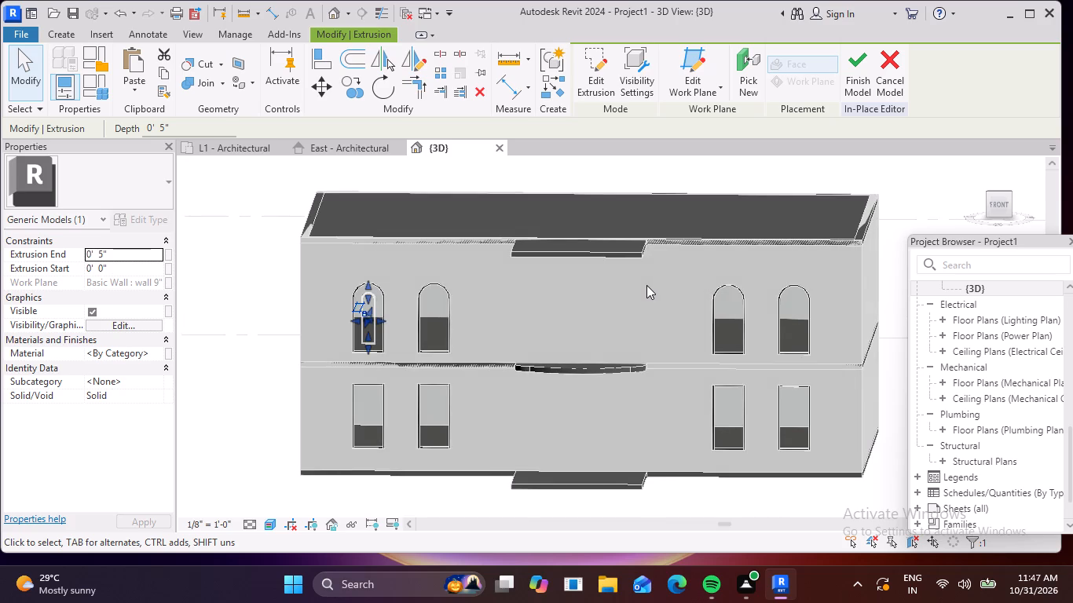
scroll(702, 281, "down", 3)
scroll(736, 316, "up", 5)
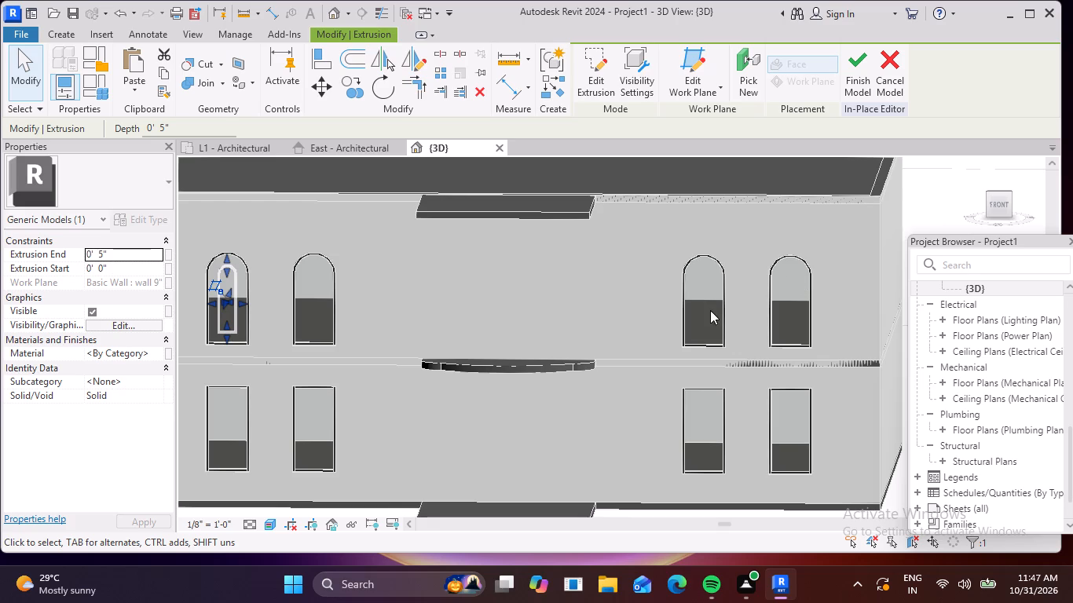
scroll(709, 317, "down", 2)
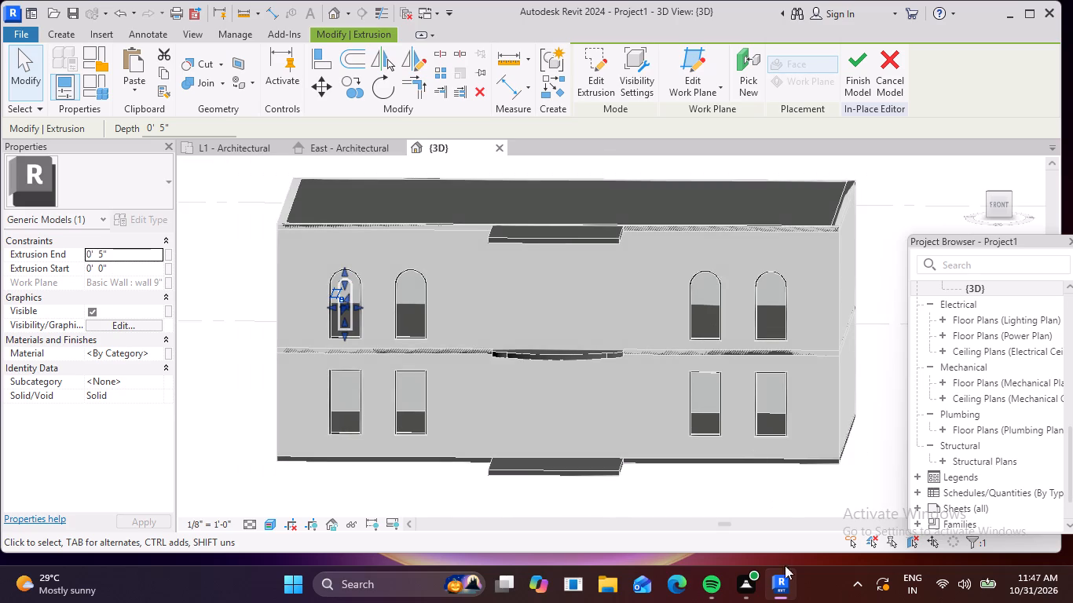
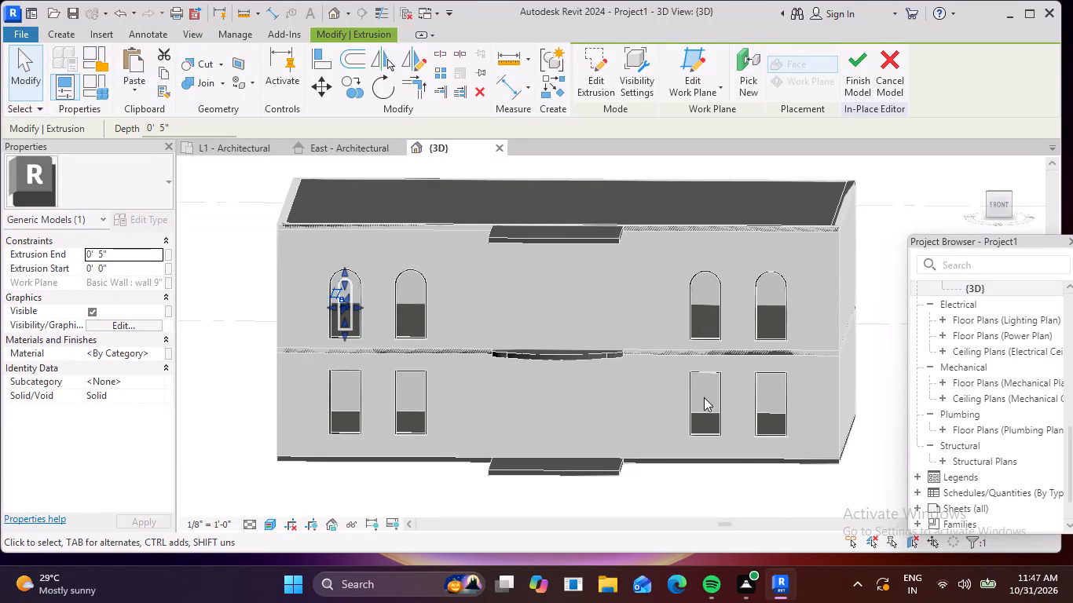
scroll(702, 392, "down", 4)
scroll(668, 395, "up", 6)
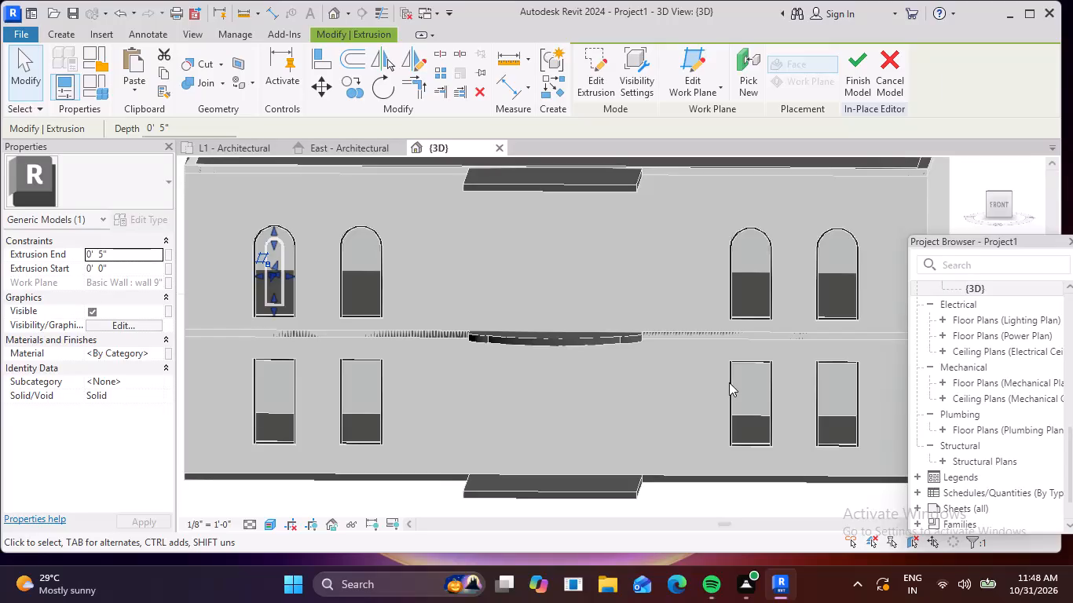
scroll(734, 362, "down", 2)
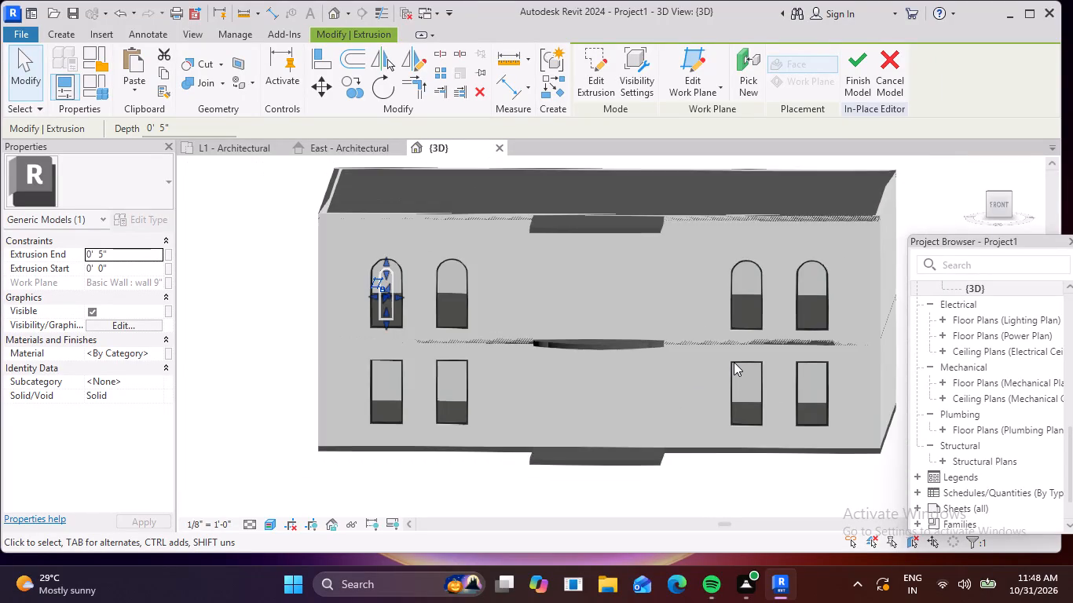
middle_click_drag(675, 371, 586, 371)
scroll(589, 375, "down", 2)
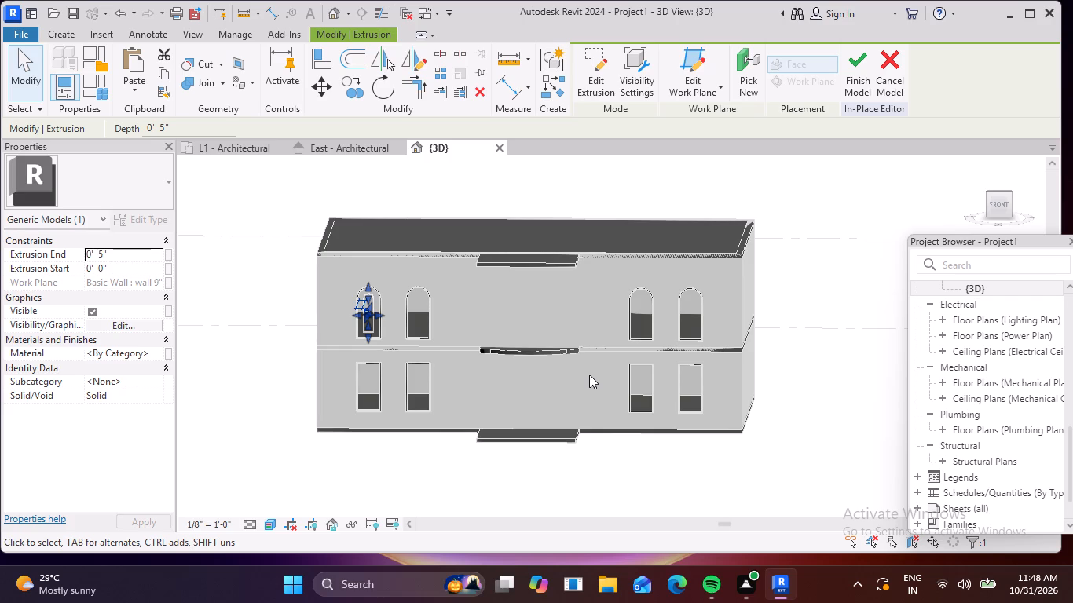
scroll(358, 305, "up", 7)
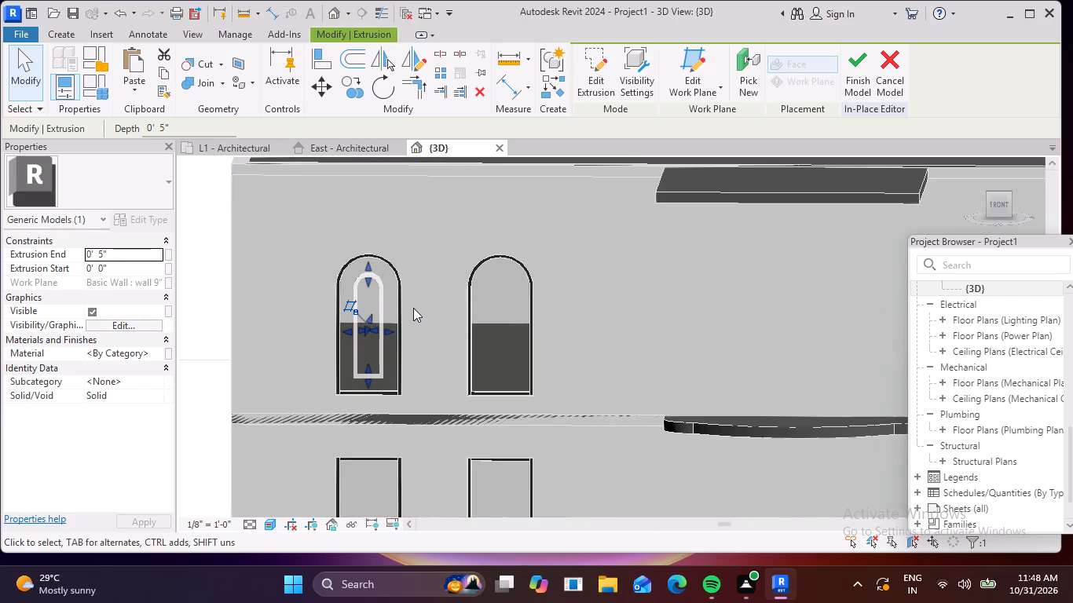
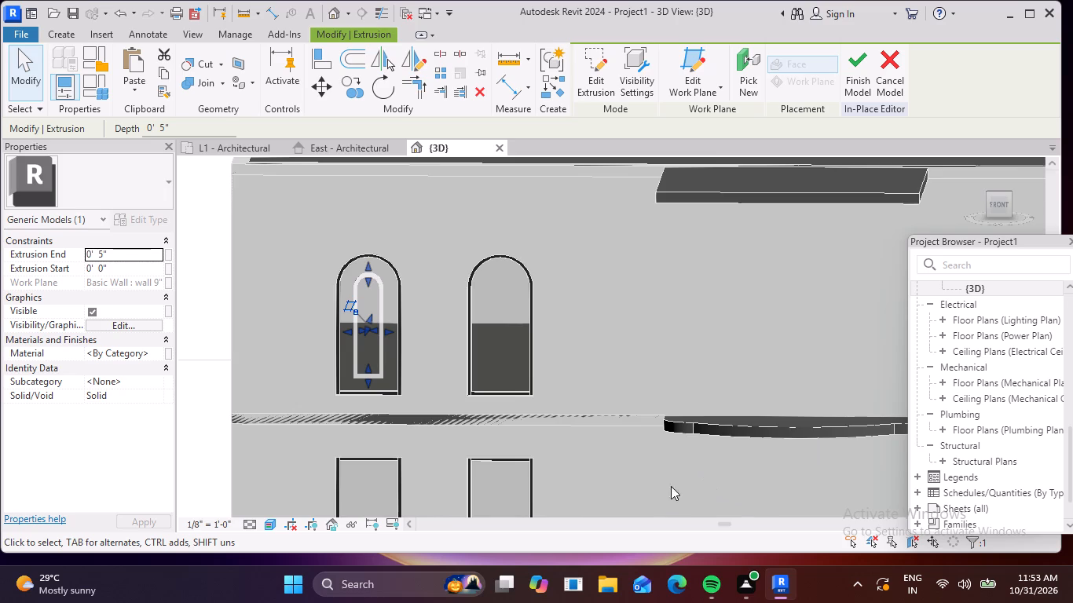
Examine the arched frame extrusion in the upper floor's leftmost window and the surrounding front facade from several 3D angles.
scroll(694, 427, "down", 5)
middle_click_drag(760, 401, 738, 397)
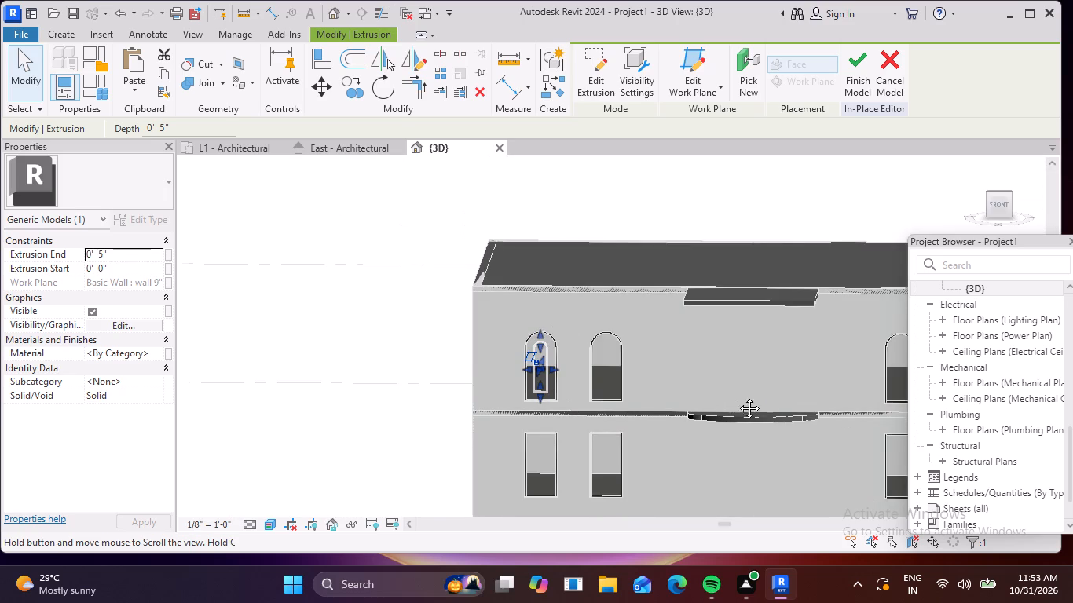
middle_click_drag(738, 397, 616, 347)
scroll(650, 344, "up", 1)
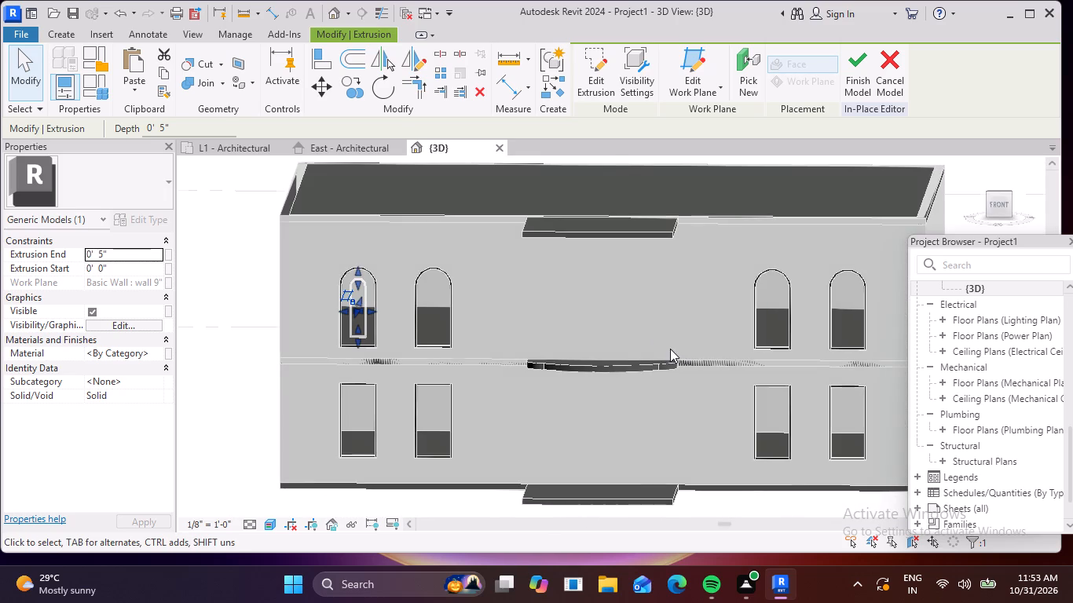
middle_click_drag(698, 330, 715, 360, "shift")
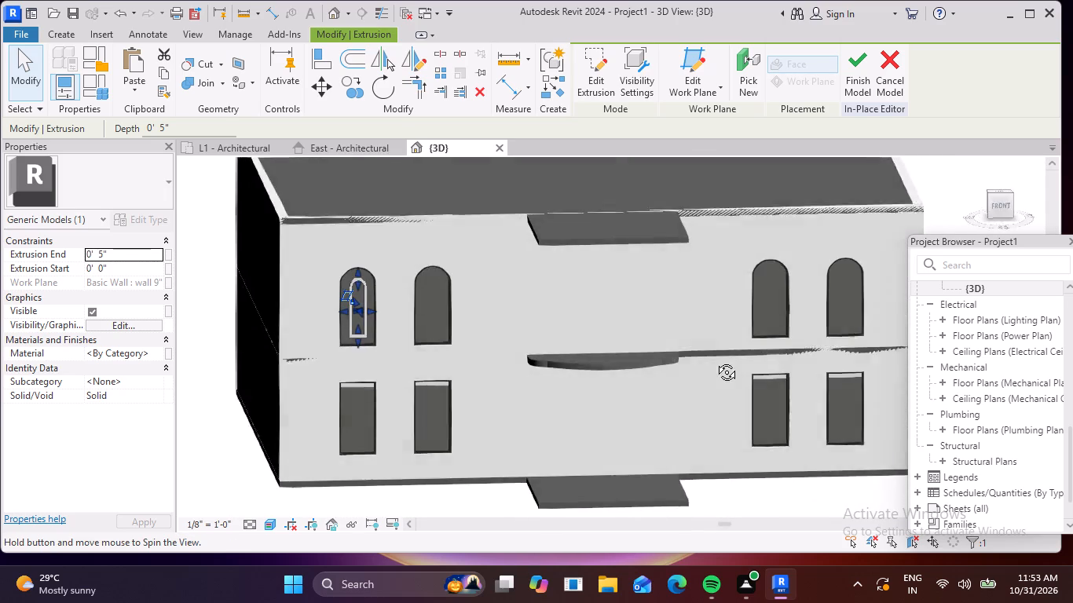
middle_click_drag(715, 360, 776, 397, "shift")
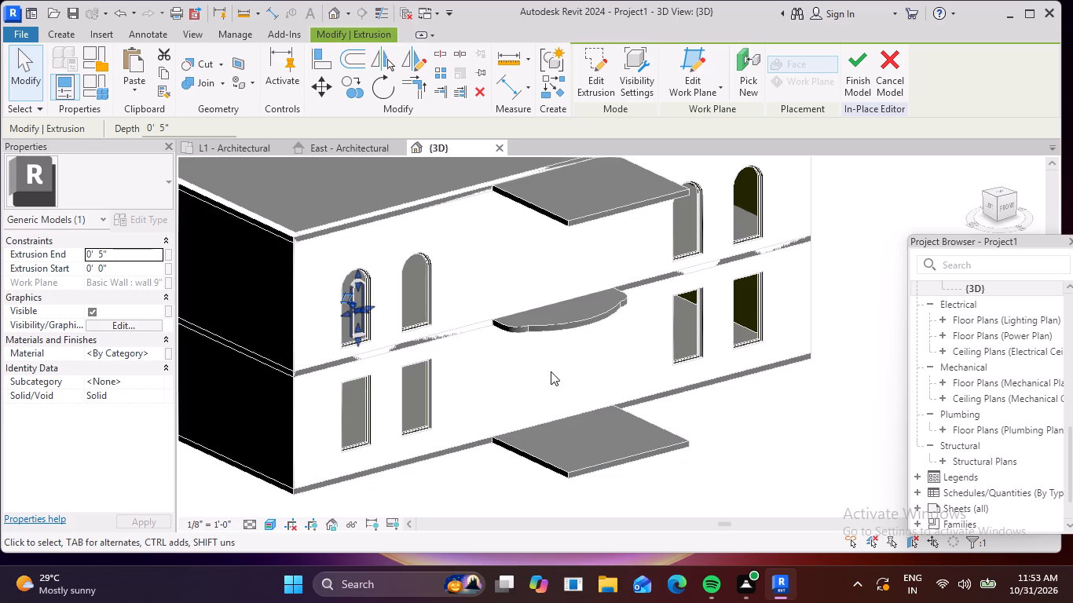
scroll(427, 342, "up", 6)
scroll(410, 325, "down", 4)
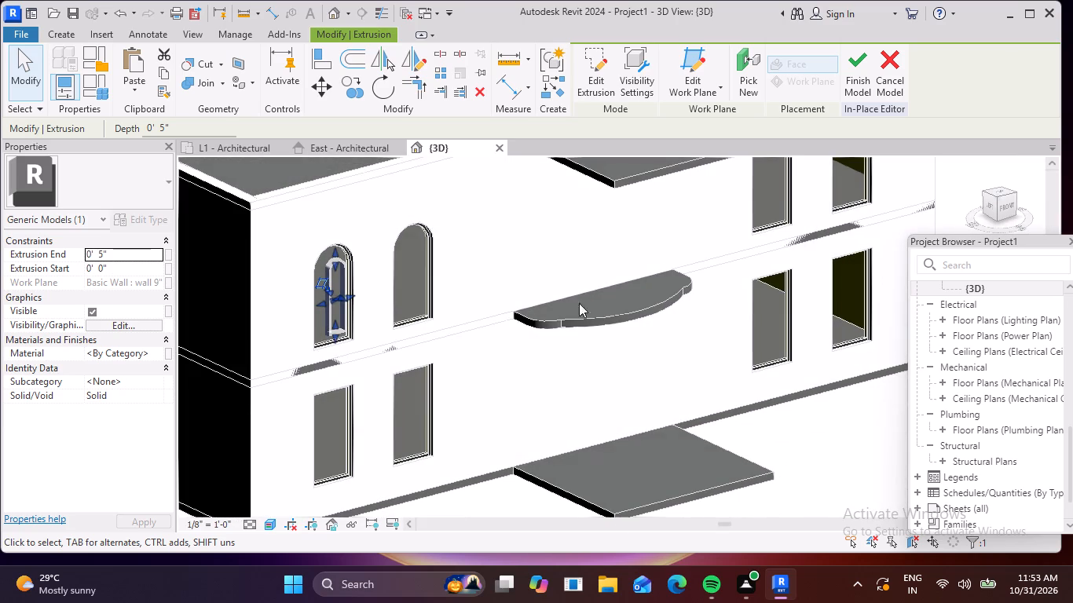
middle_click_drag(651, 258, 595, 303, "shift")
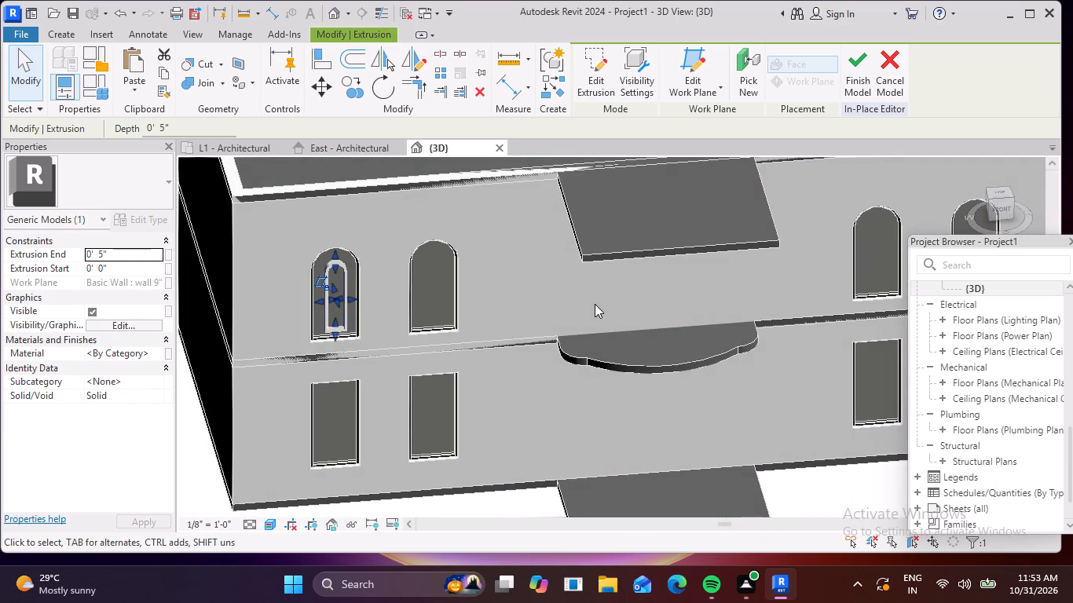
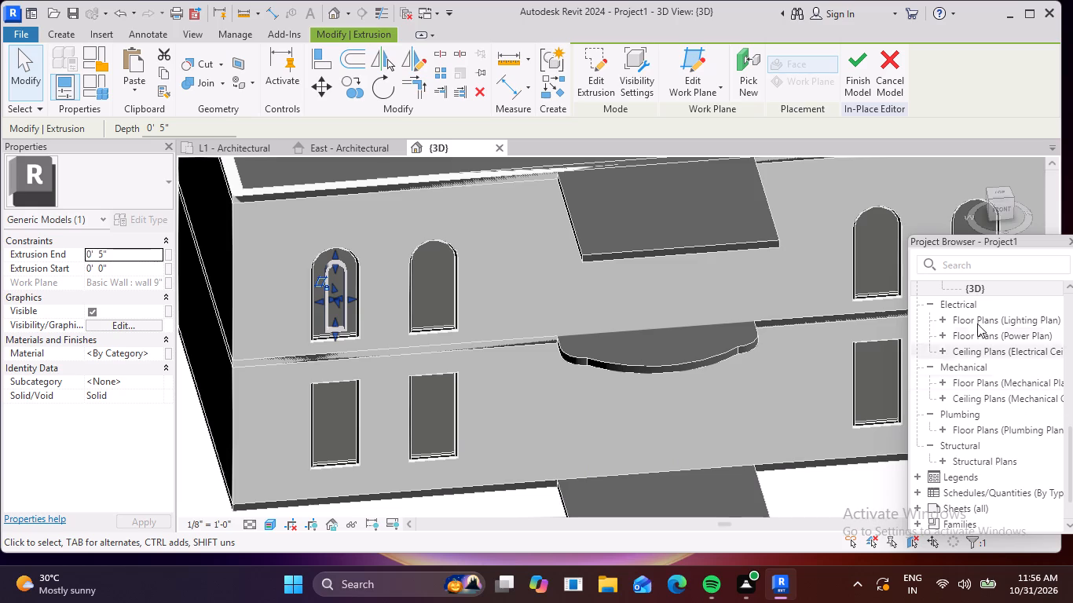
Open the arched frame extrusion's sketch for editing in a straight front view.
left_click(998, 207)
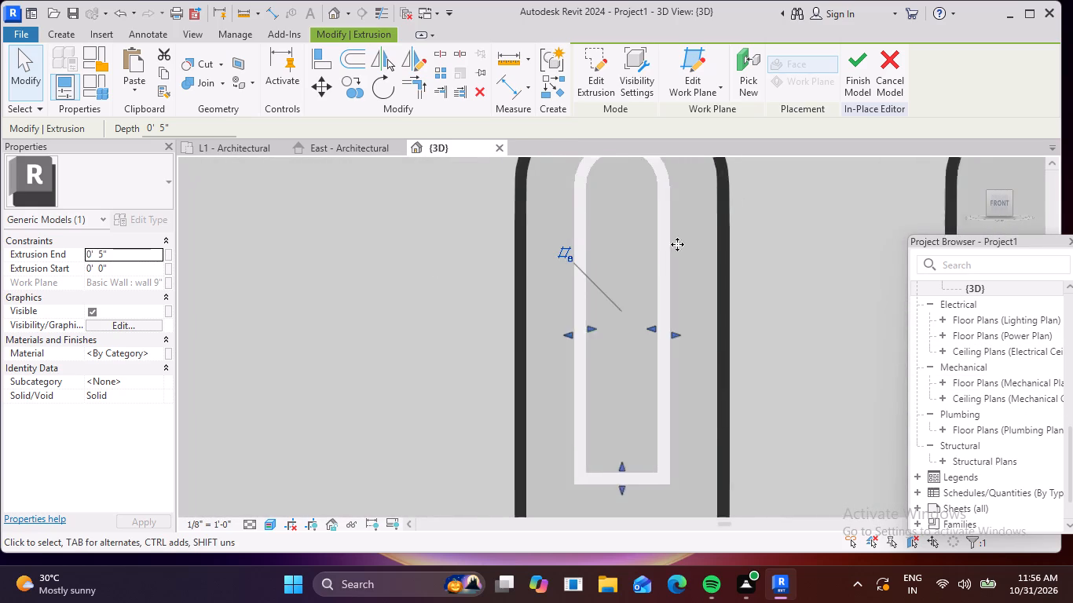
middle_click_drag(821, 226, 817, 260)
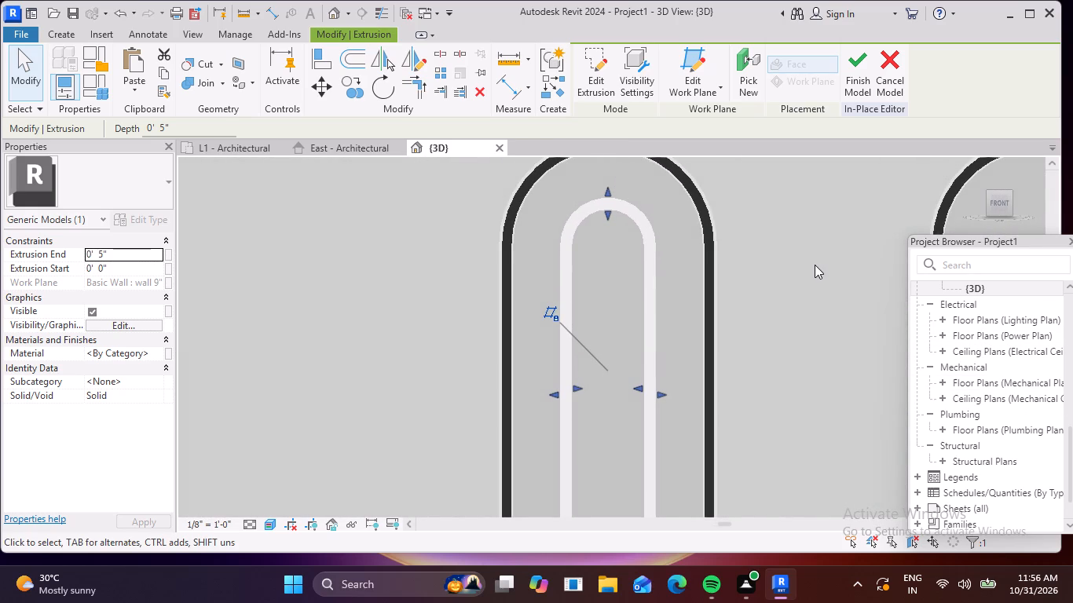
left_click(654, 228)
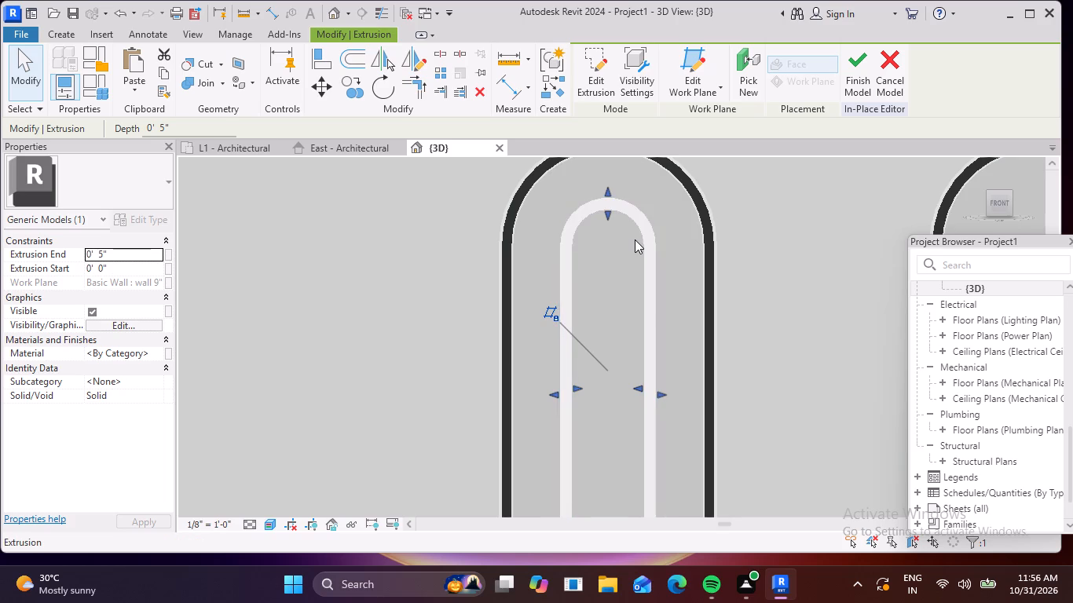
left_click(647, 232)
scroll(720, 265, "down", 3)
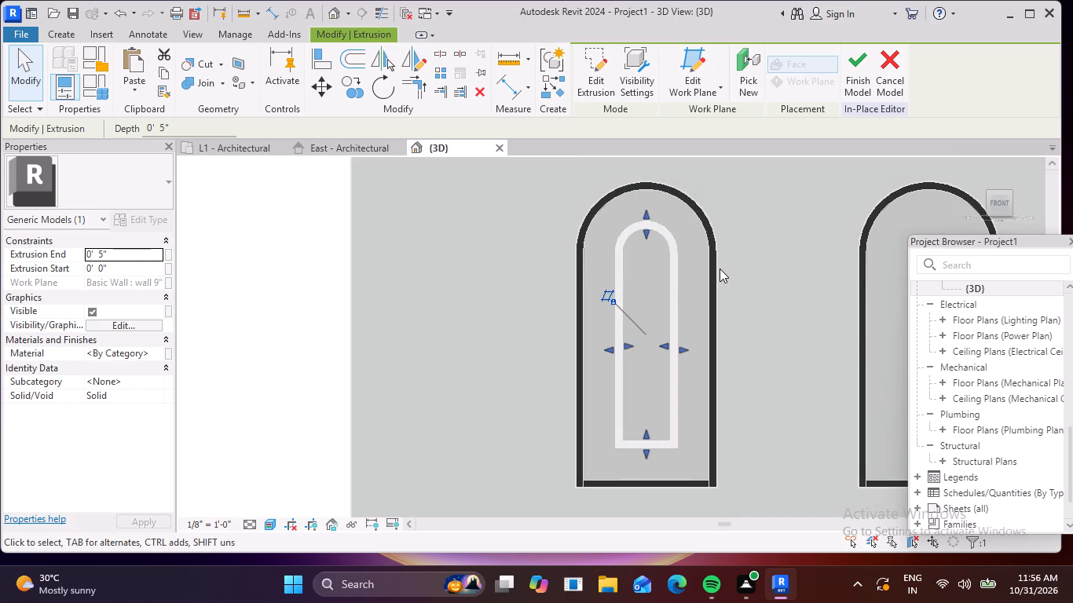
left_click(599, 79)
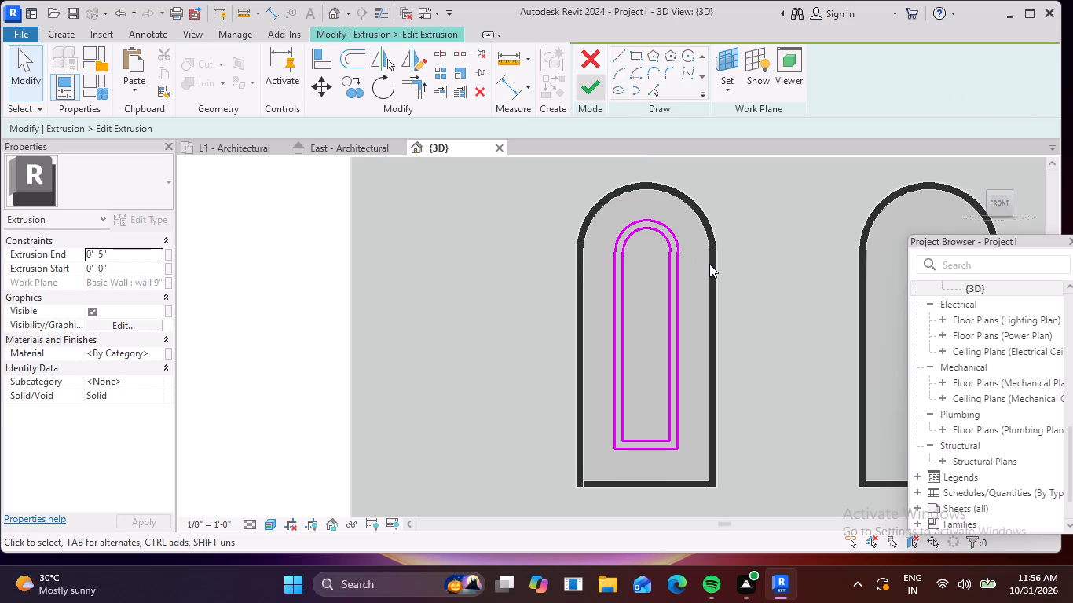
Sketch a horizontal line about 8" long from the outer arch's right springing point to the window frame's inner edge.
left_click(618, 51)
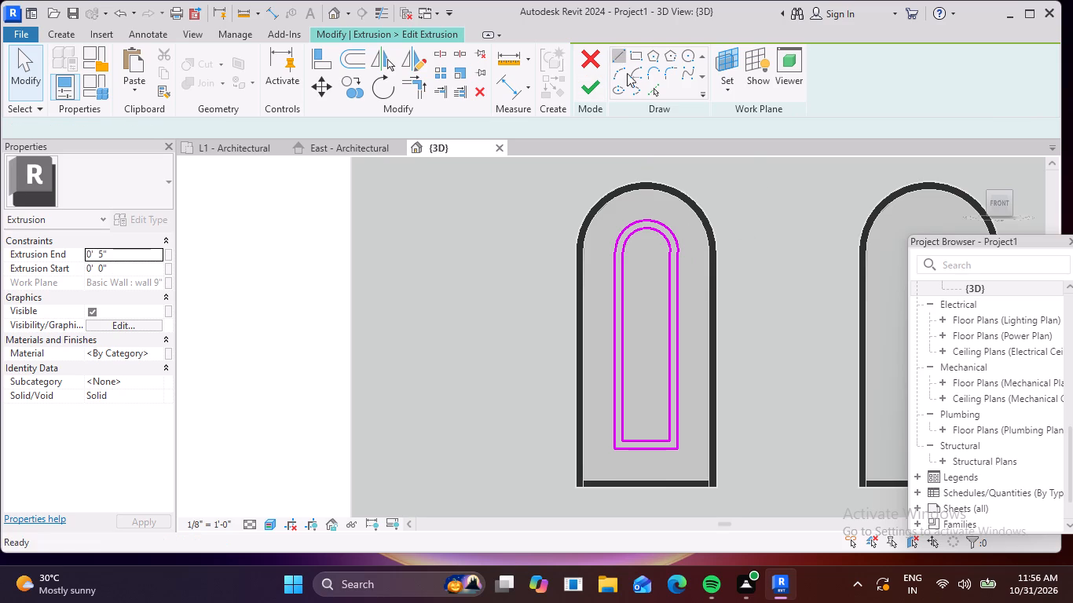
scroll(676, 249, "up", 5)
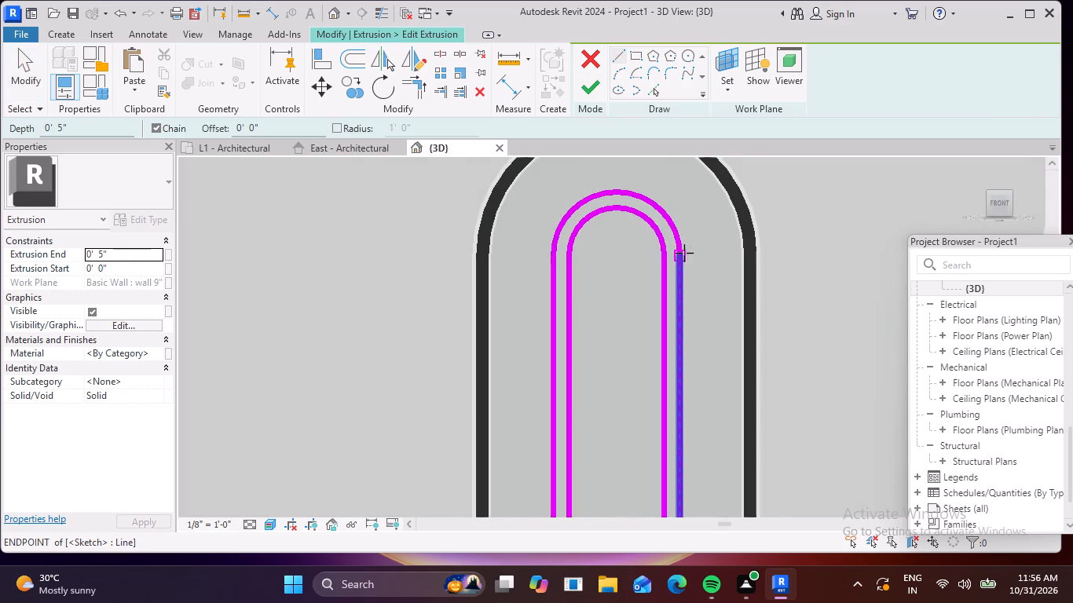
left_click(679, 251)
left_click(740, 254)
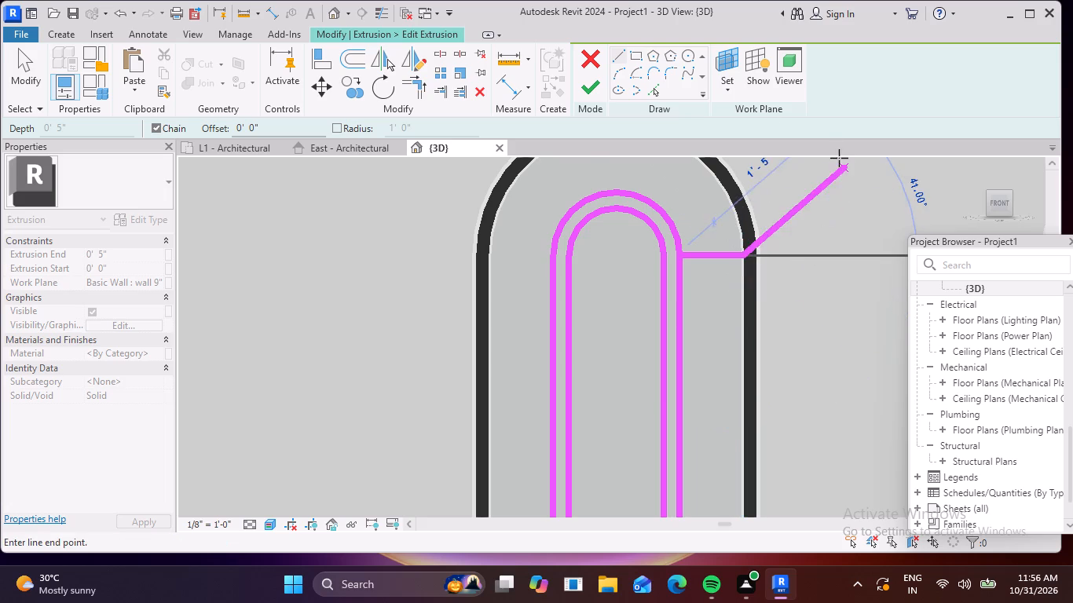
key("grave")
key("Escape")
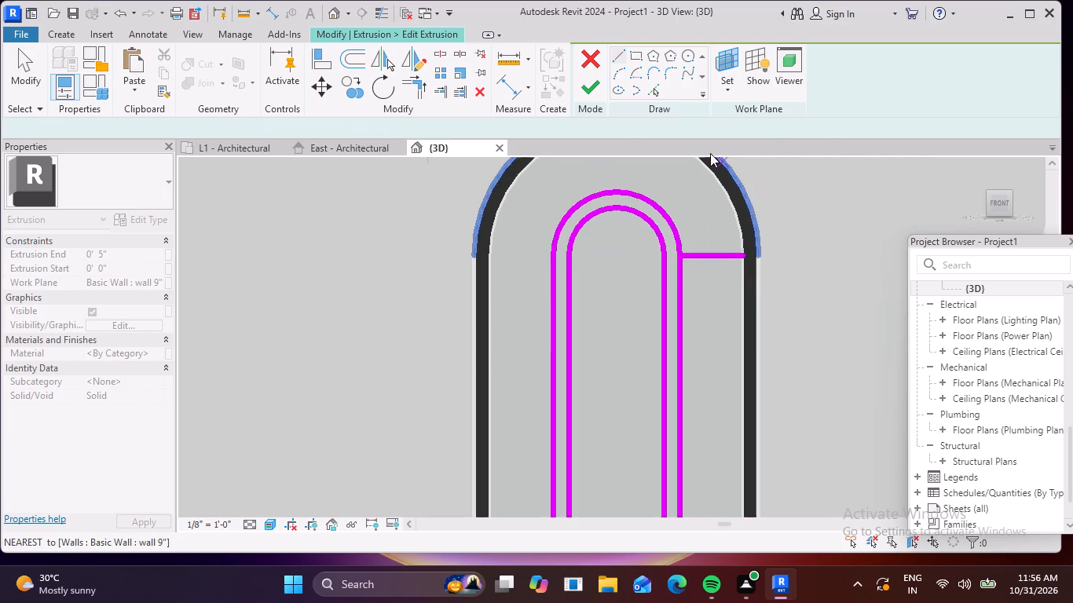
Add parallel sketch lines offset 1" above and 1" below the horizontal line.
left_click(651, 93)
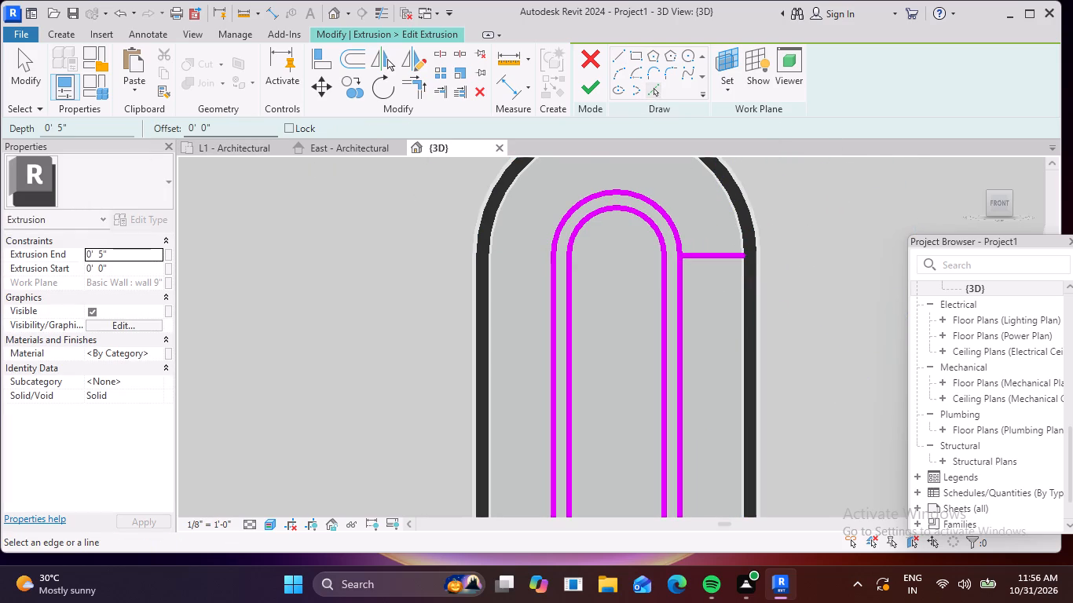
left_click(216, 131)
key("BackSpace")
key("BackSpace")
key("BackSpace")
key("BackSpace")
key("BackSpace")
key("BackSpace")
key("BackSpace")
key("BackSpace")
key("BackSpace")
key("BackSpace")
key("BackSpace")
key("BackSpace")
key("BackSpace")
key("BackSpace")
type("1'")
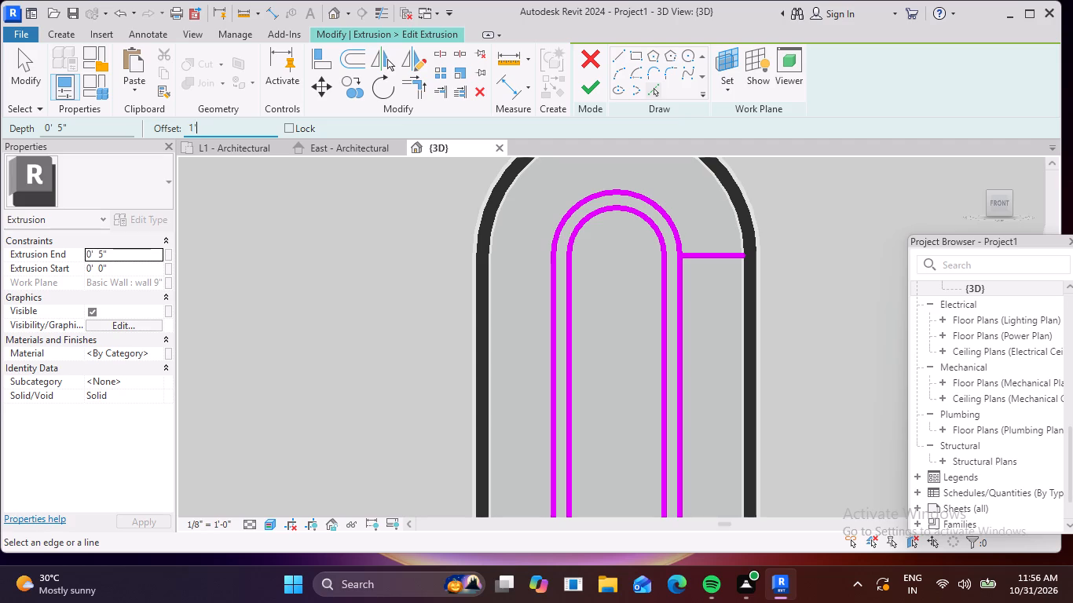
key("BackSpace")
key("shift+quotedbl")
key("Return")
left_click(715, 261)
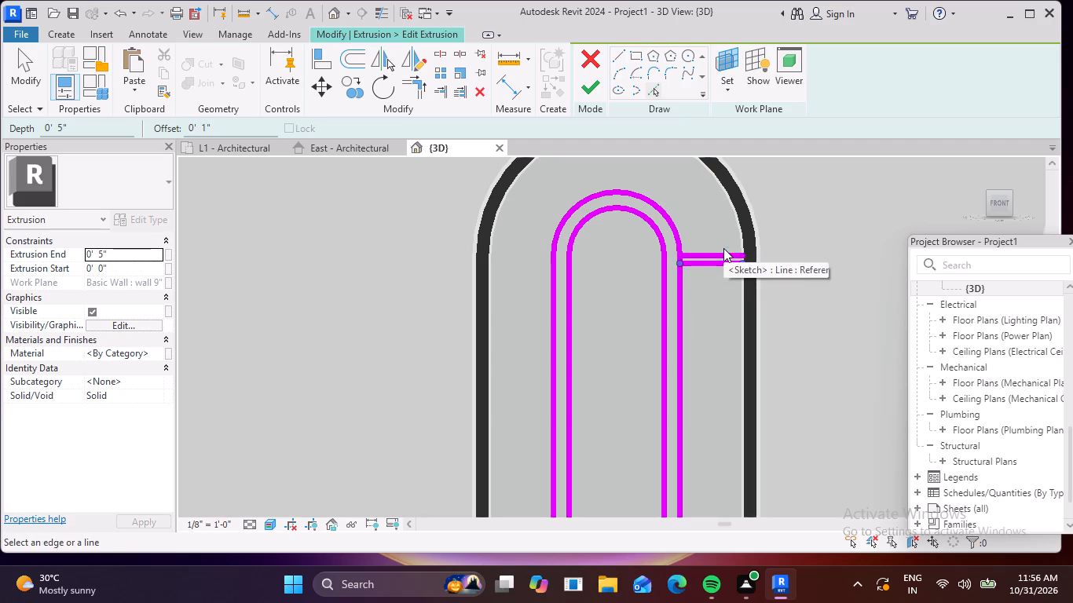
left_click(724, 250)
key("Escape")
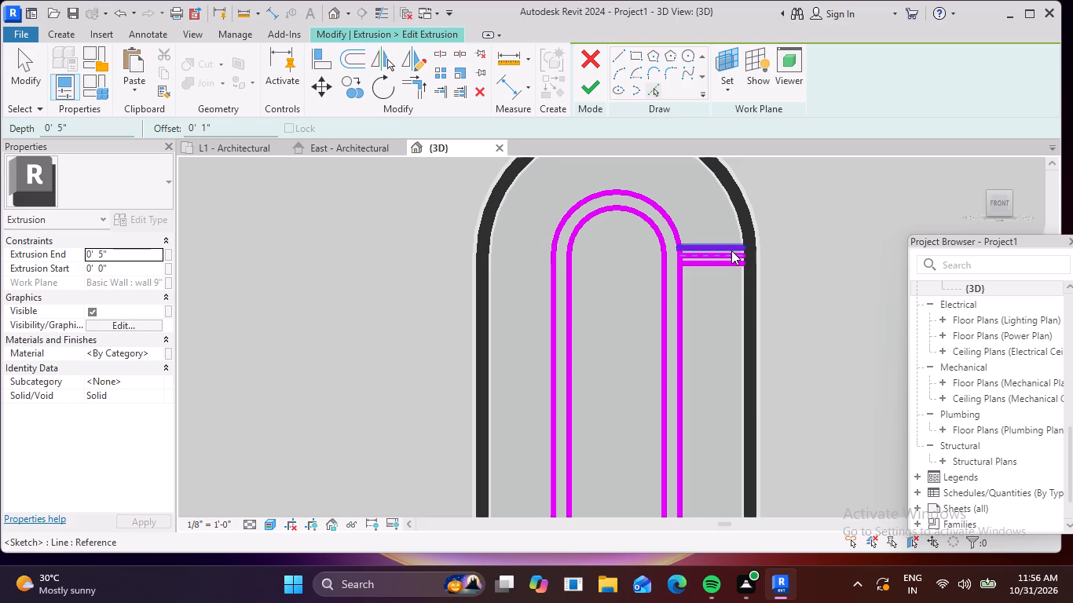
left_click(731, 252)
key("Escape")
key("Escape")
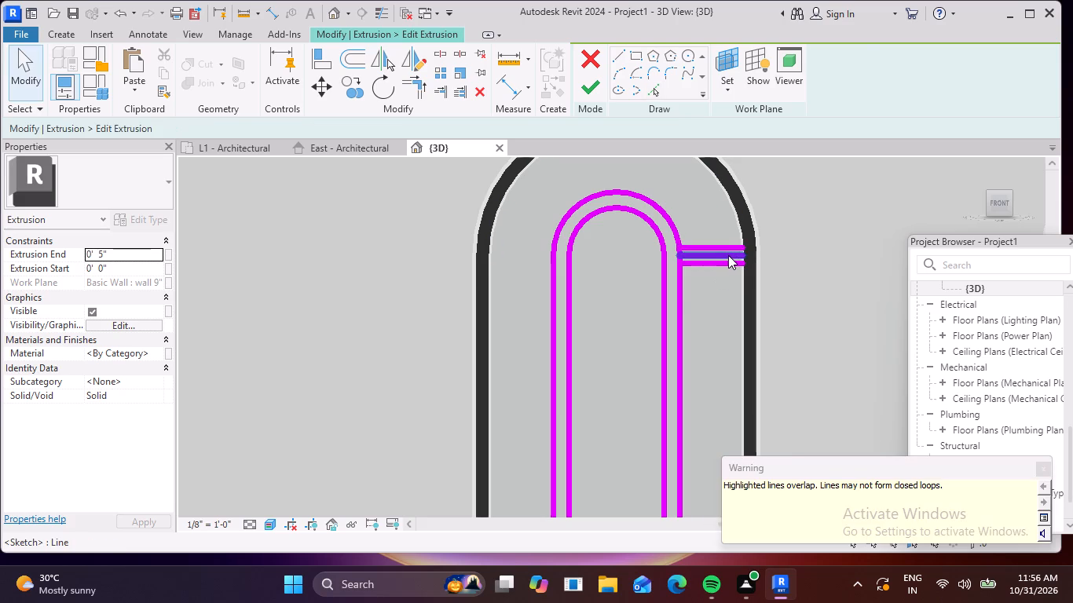
Delete the middle horizontal guide line between the two offset lines.
left_click(728, 255)
key("Delete")
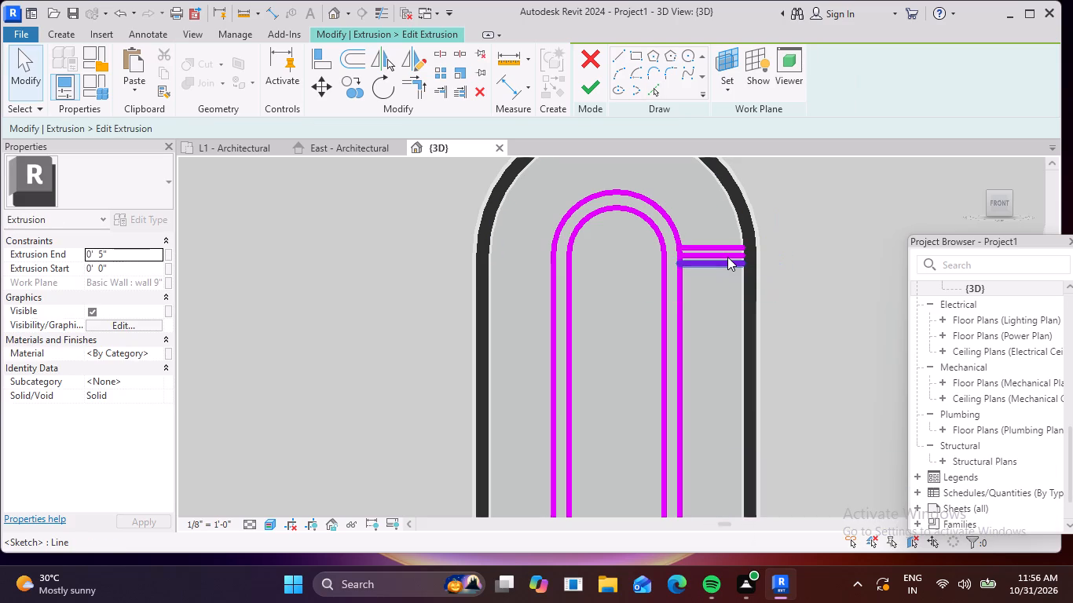
left_click(727, 256)
key("Delete")
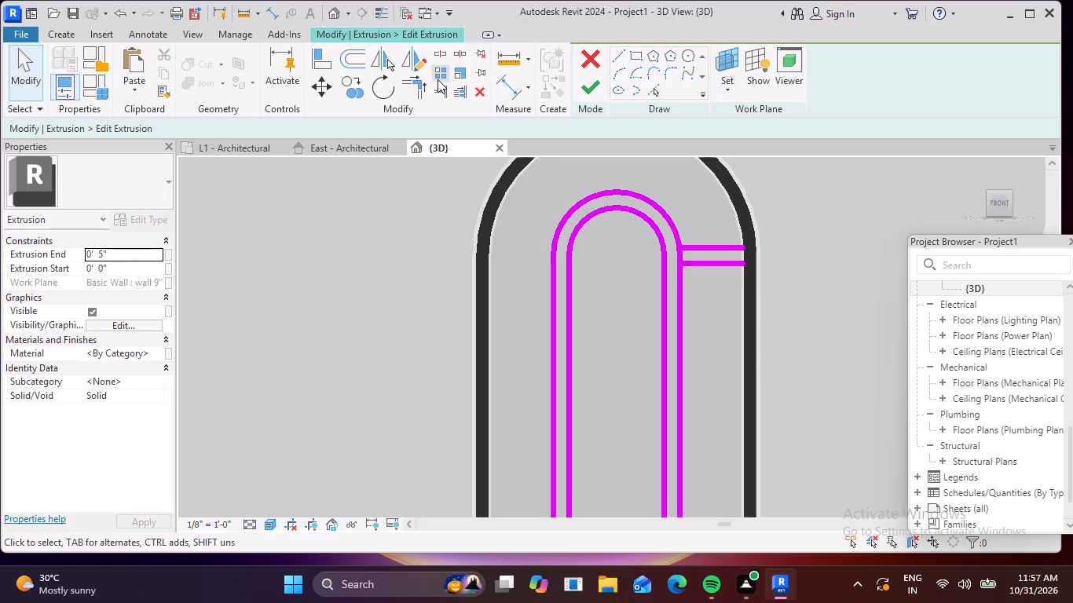
Trim the lower offset line to the profile's outer right vertical and the upper one to the outer arch.
left_click(416, 85)
scroll(683, 275, "up", 4)
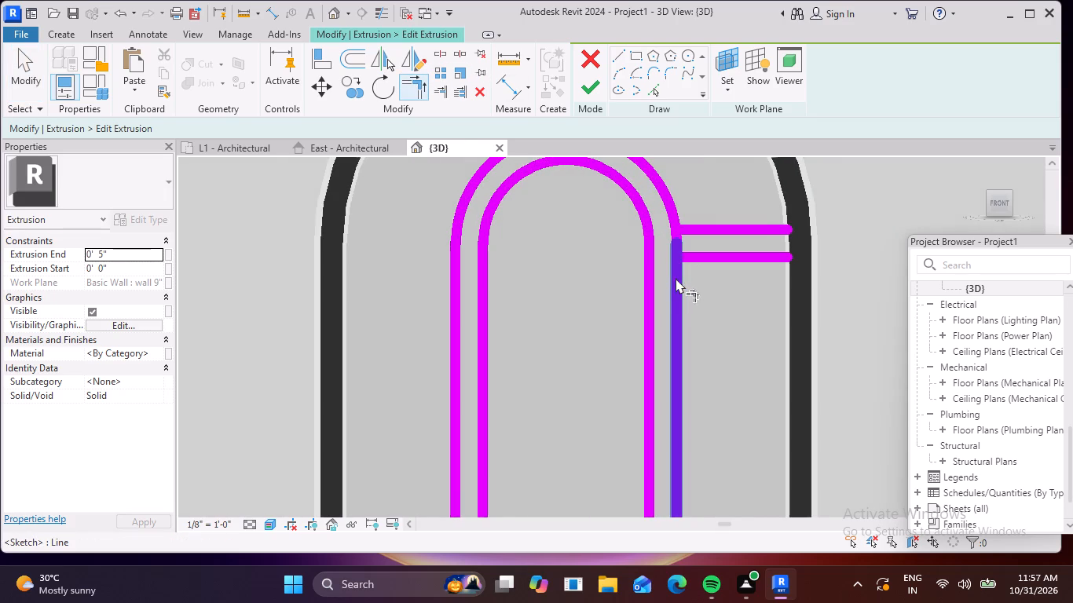
left_click(676, 278)
left_click(701, 254)
left_click(693, 225)
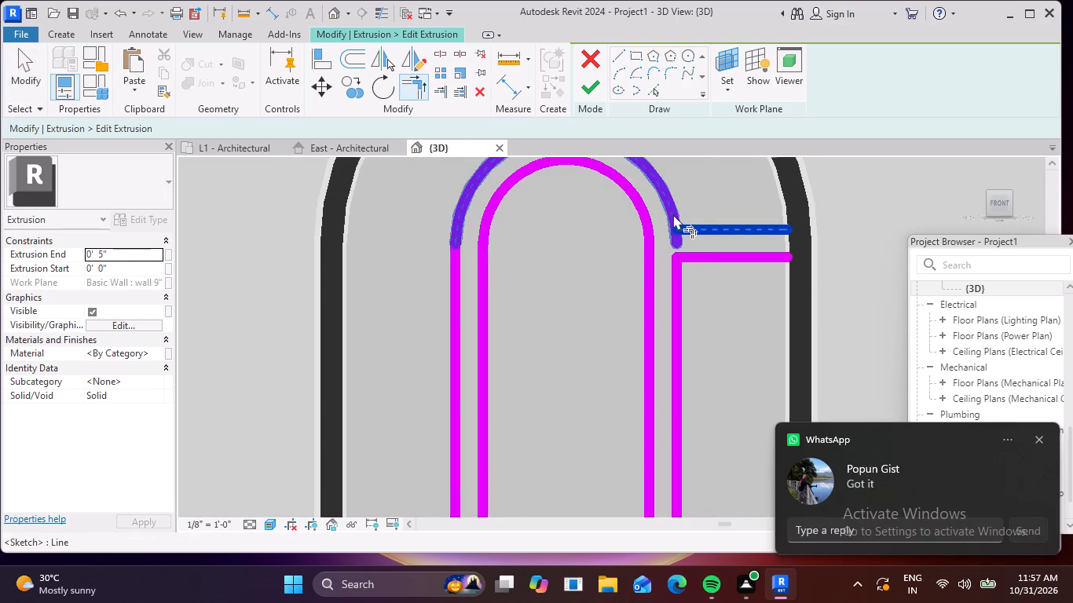
left_click(671, 214)
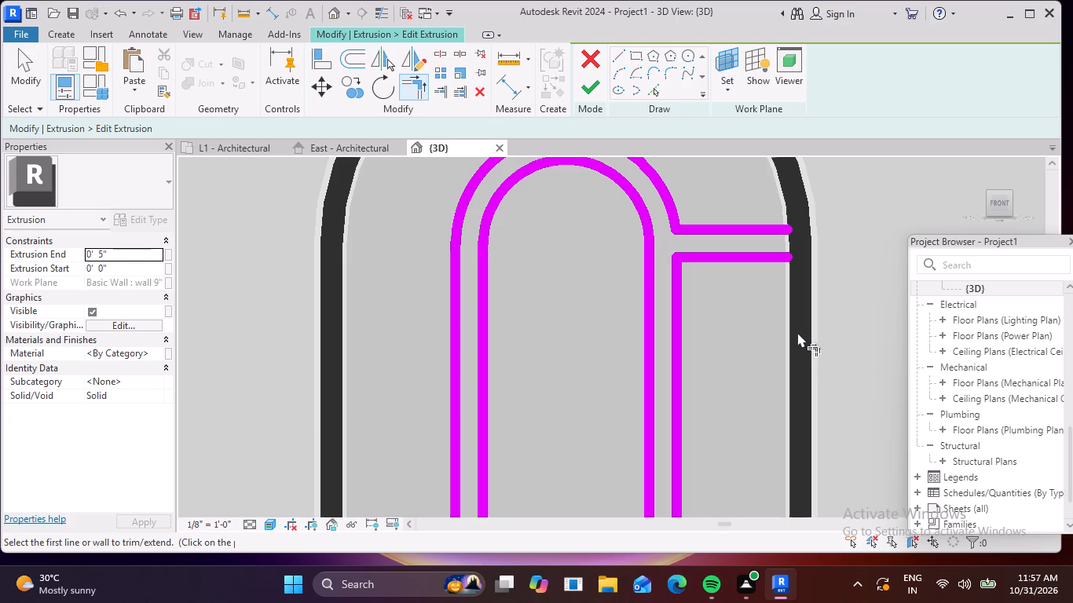
right_click(797, 332)
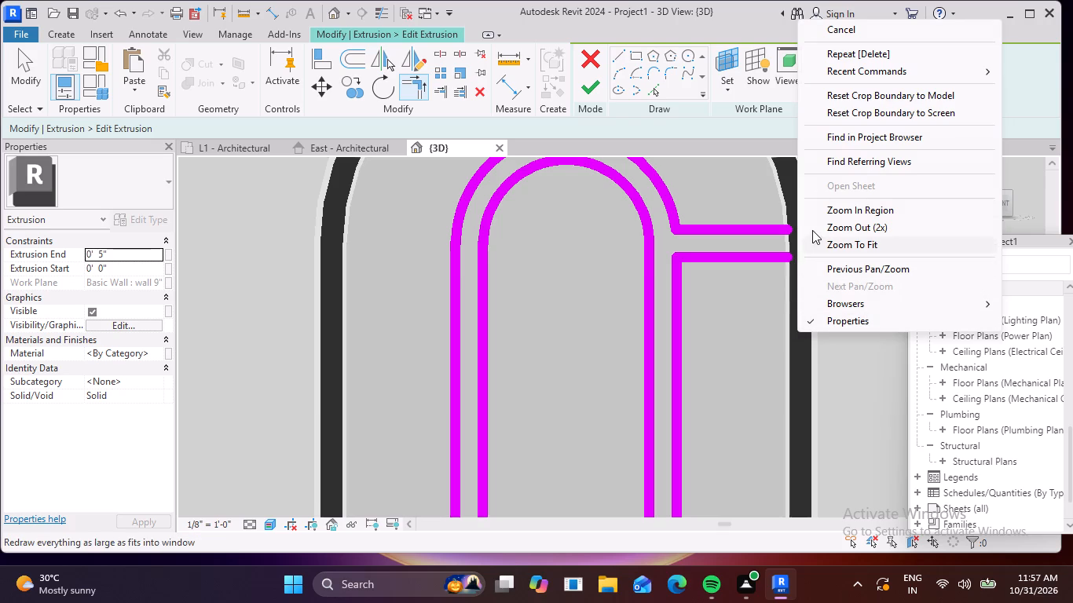
key("Escape")
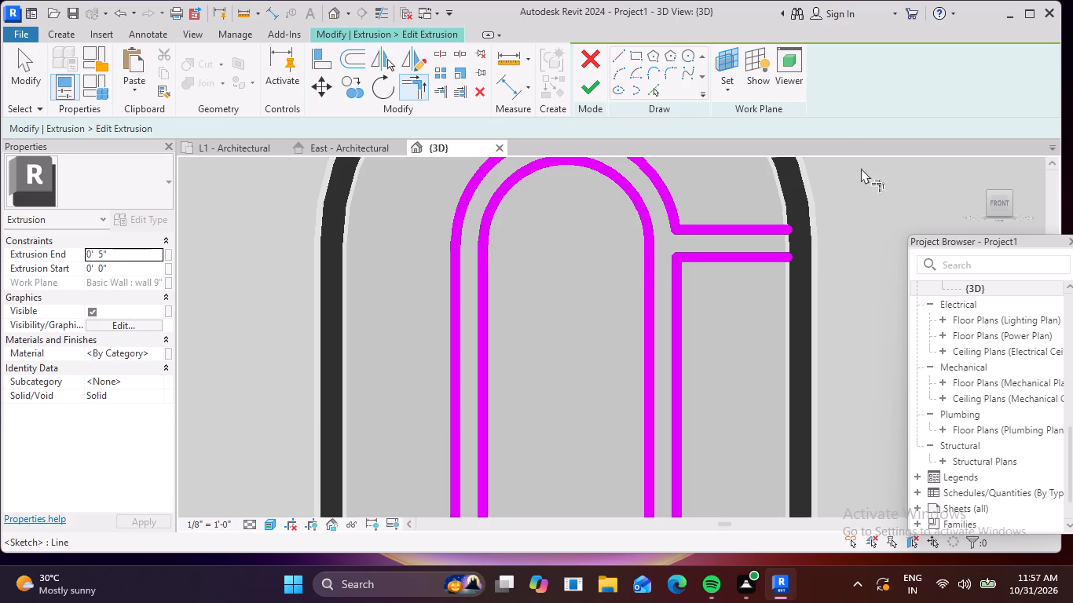
Close the outer end of the right crossbar with a vertical line at the window frame's inner edge.
left_click(622, 56)
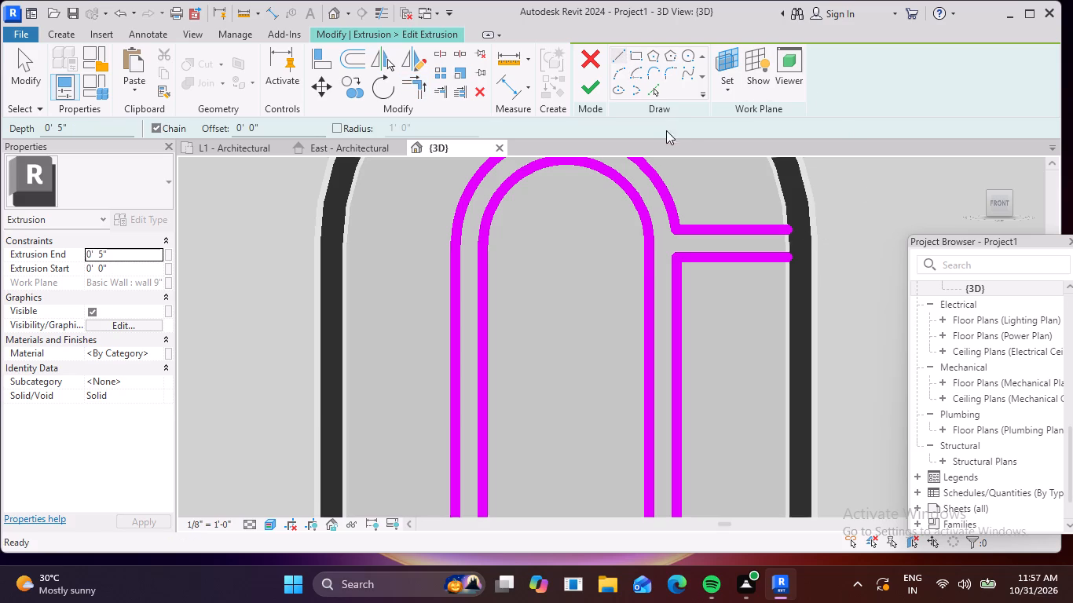
scroll(801, 231, "up", 3)
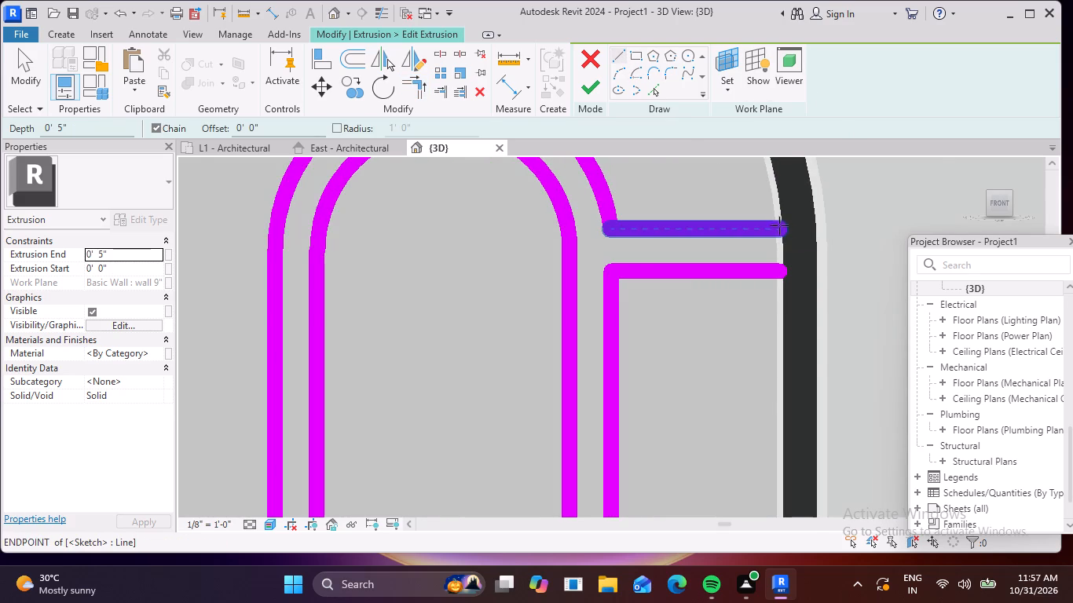
left_click(779, 226)
left_click(781, 271)
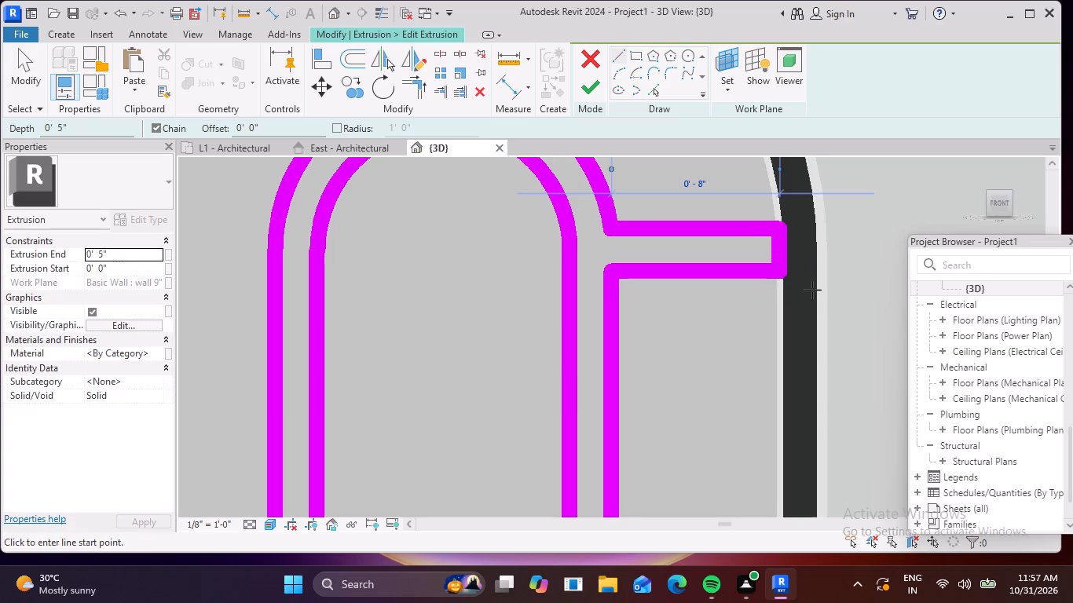
key("Escape")
scroll(822, 207, "down", 3)
middle_click_drag(837, 232, 800, 312)
left_click(811, 245)
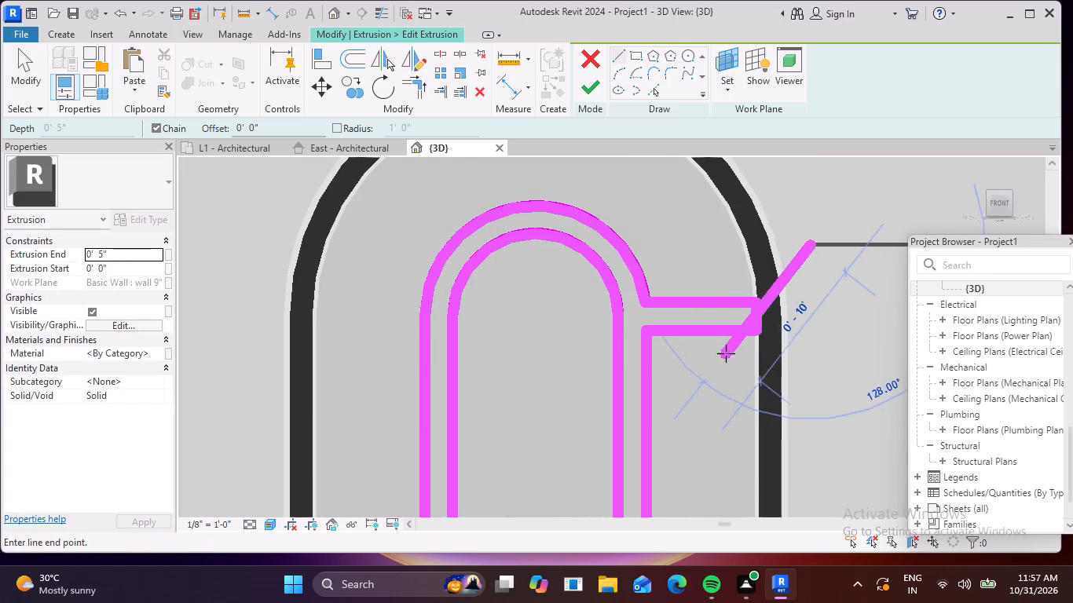
key("Escape")
key("Escape")
Mirror a copy of the three right crossbar lines to the left about a vertical axis through the arch's midpoint.
left_click(808, 239)
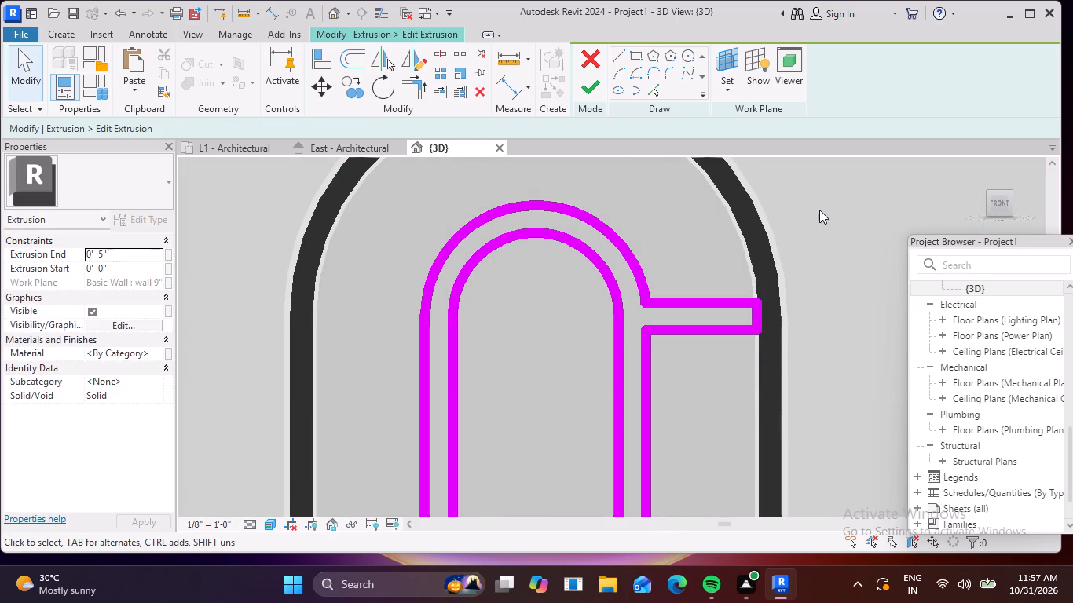
left_click_drag(820, 206, 721, 385)
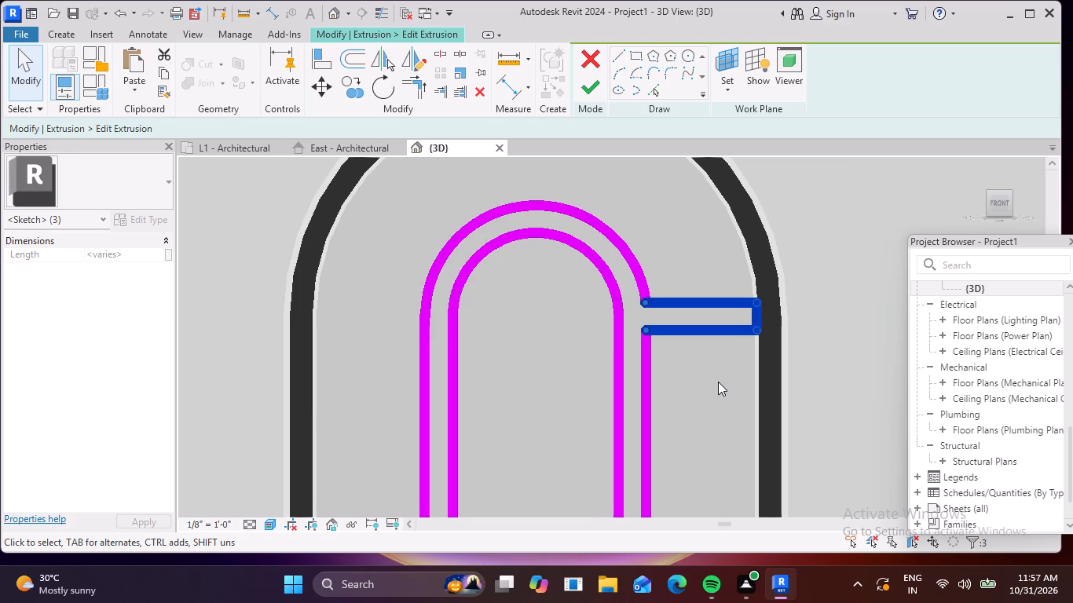
scroll(718, 382, "down", 3)
left_click(418, 60)
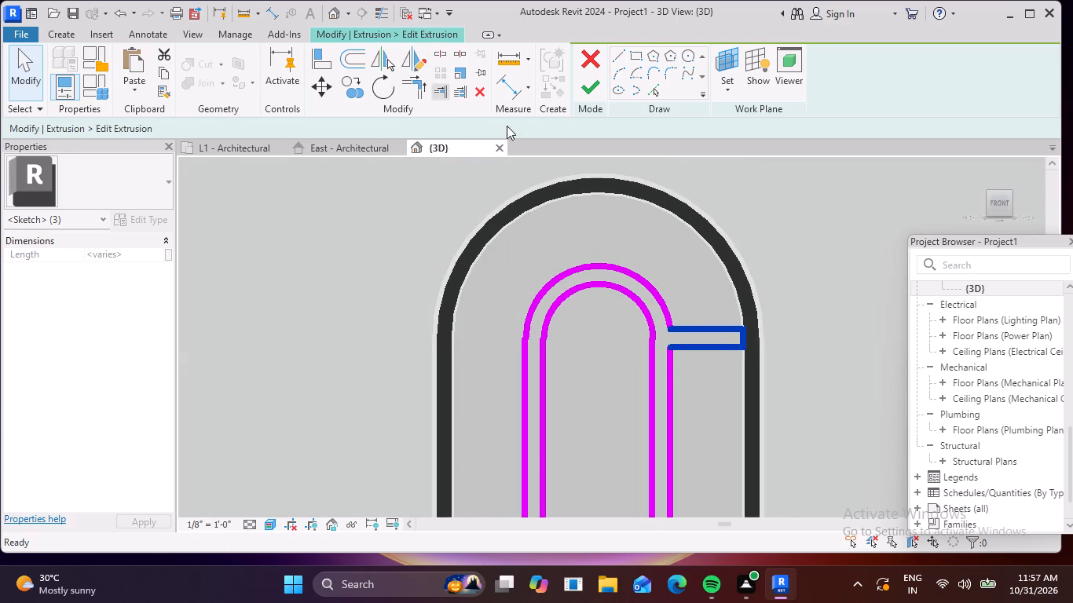
left_click(595, 192)
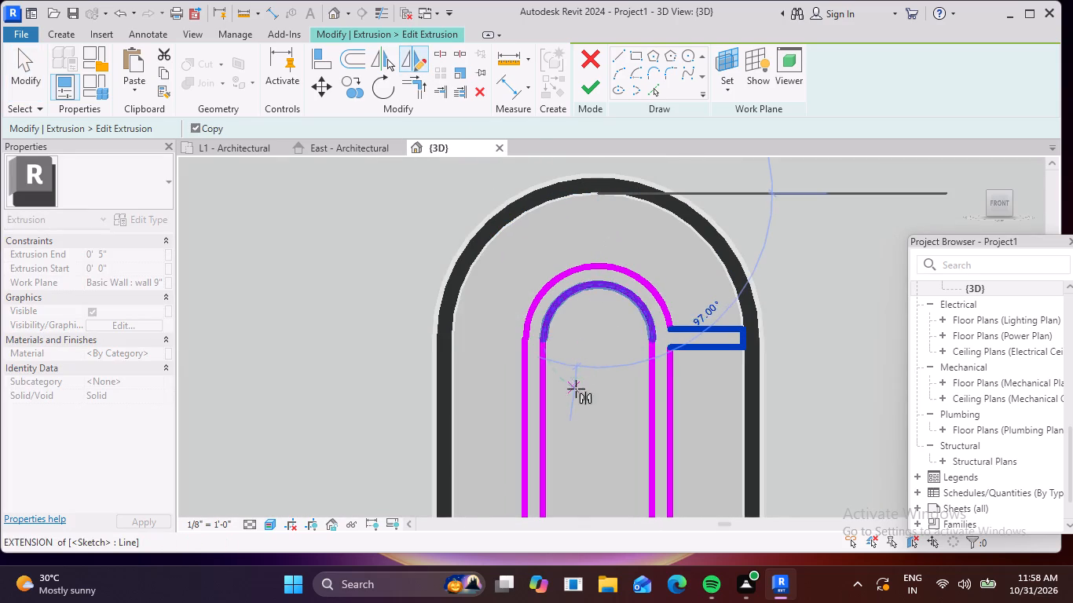
left_click(599, 421)
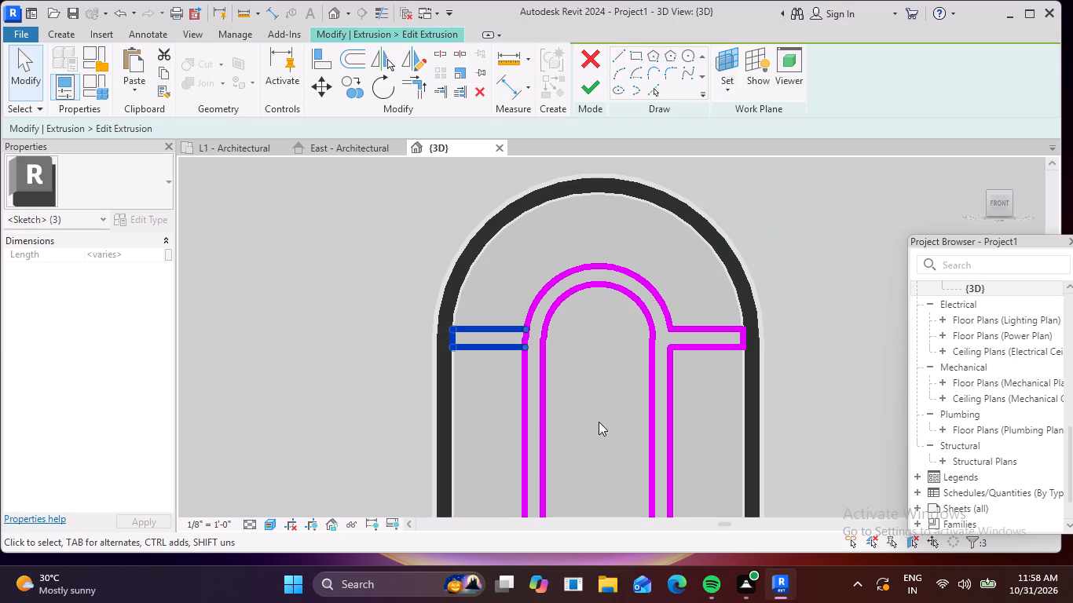
key("Escape")
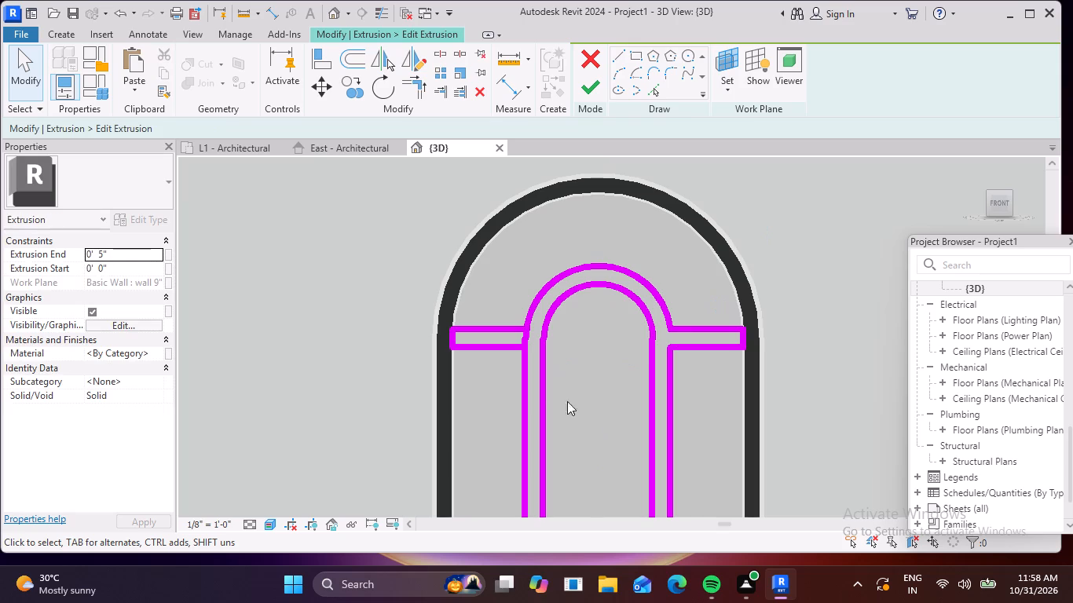
Trim the left crossbar's lower line to the frame's outer left vertical and its upper line to the outer arch.
left_click(415, 82)
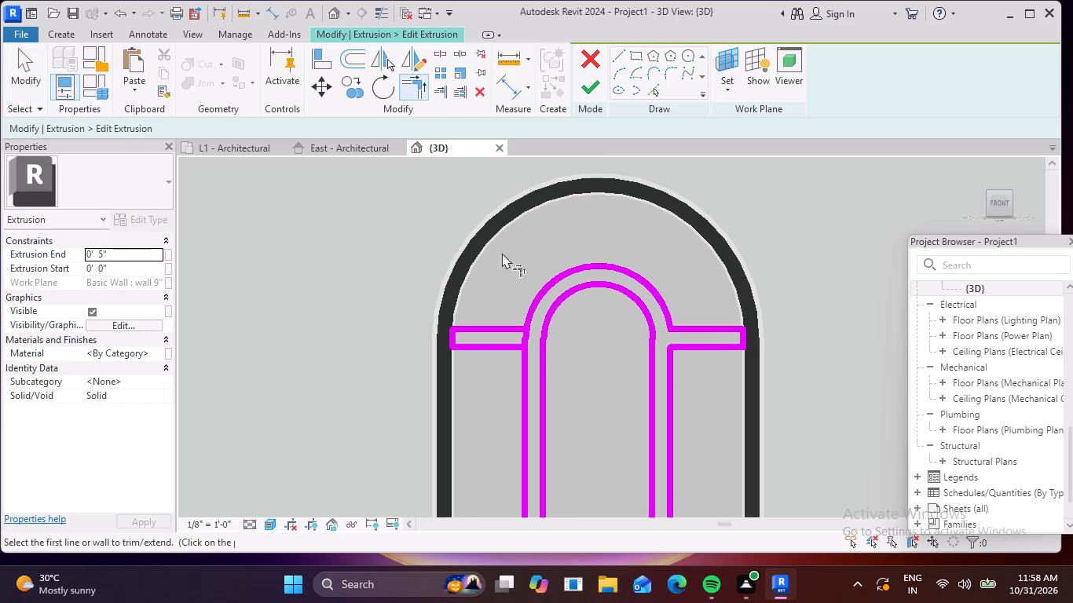
scroll(505, 335, "up", 3)
left_click(504, 352)
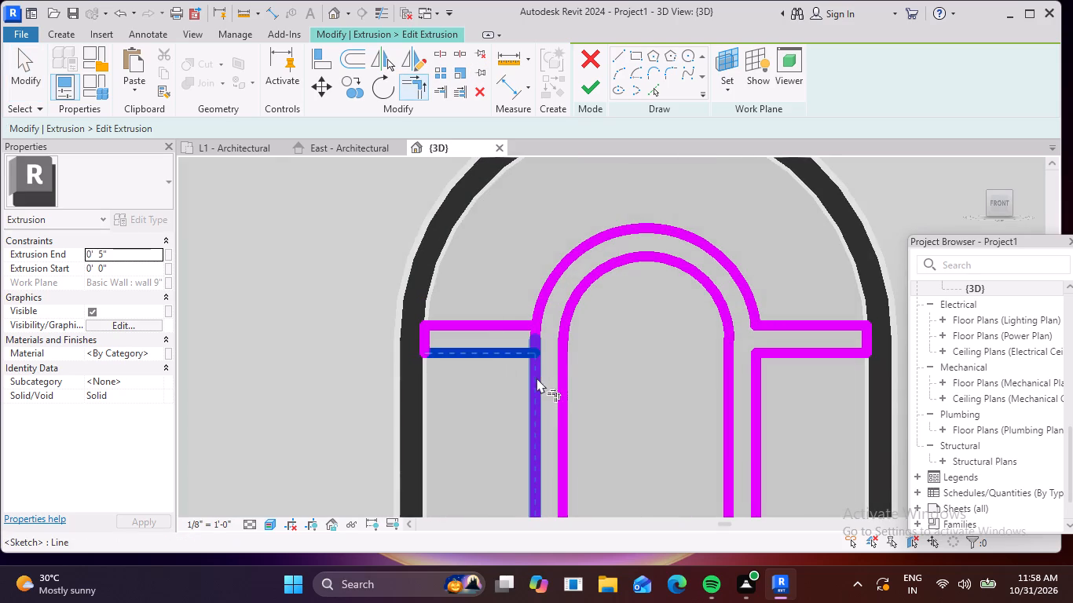
left_click(536, 378)
left_click(550, 294)
left_click(512, 323)
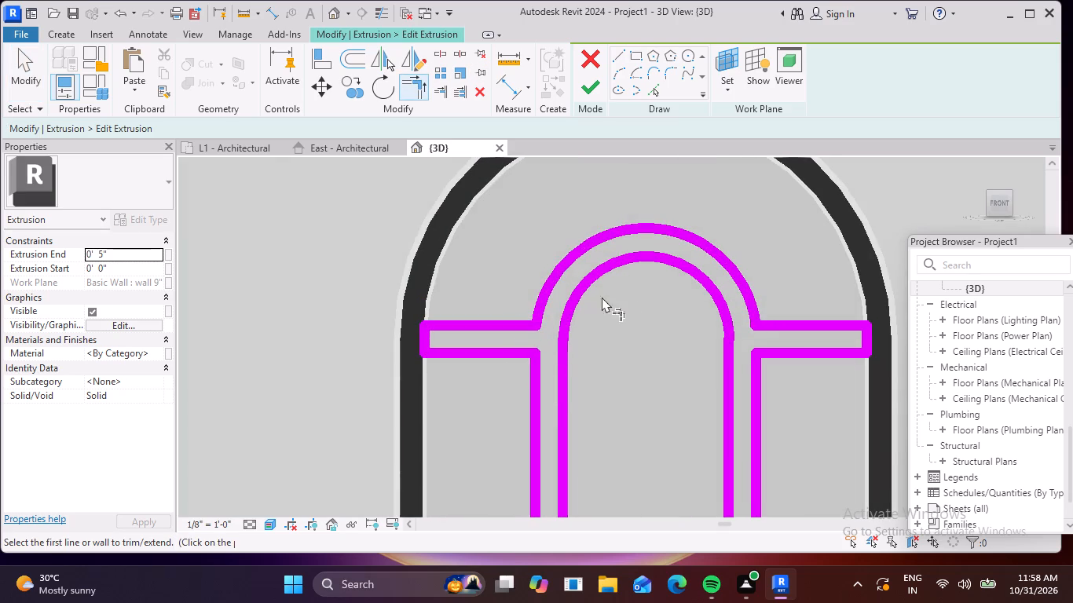
key("Escape")
key("Escape")
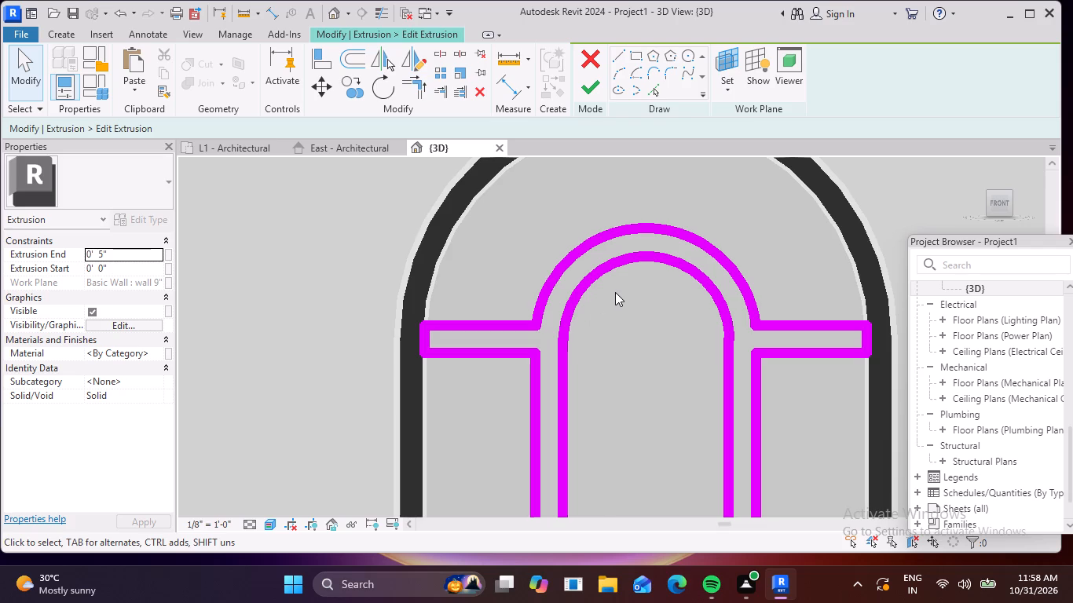
Copy the six lines of both upper crossbars about 3' 7" straight down, just above the arched frame's bottom edge.
scroll(631, 285, "up", 4)
scroll(636, 281, "down", 8)
middle_click_drag(636, 281, 564, 290)
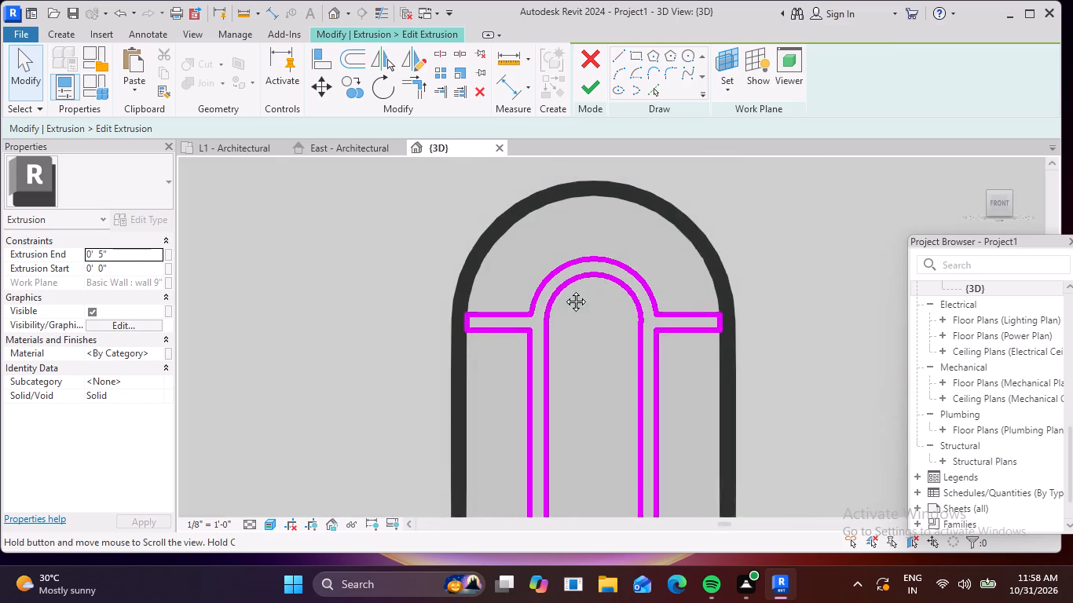
middle_click_drag(564, 290, 554, 290)
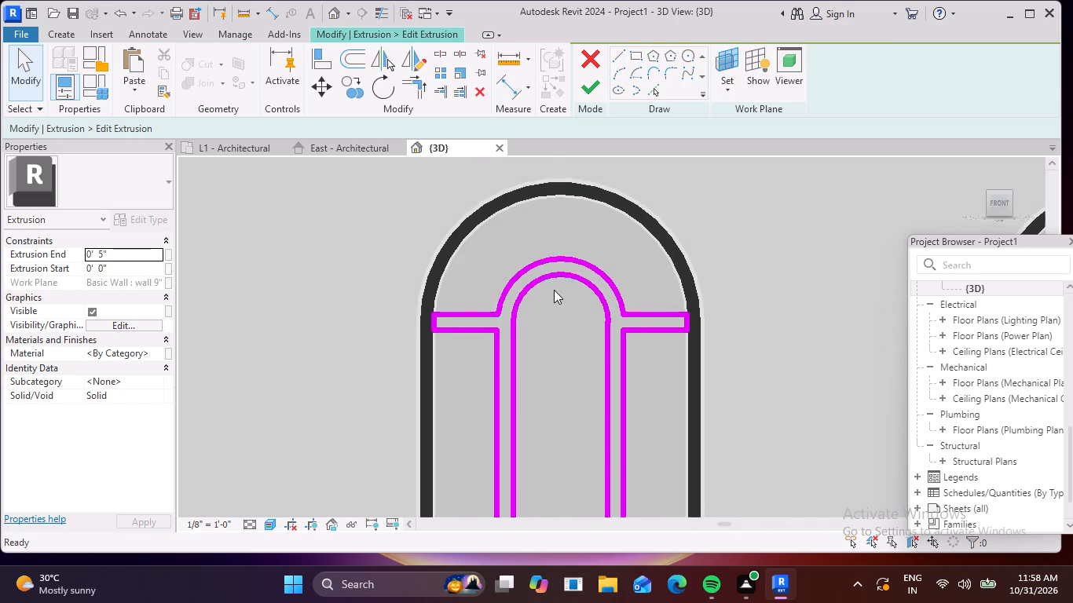
left_click_drag(715, 249, 671, 344)
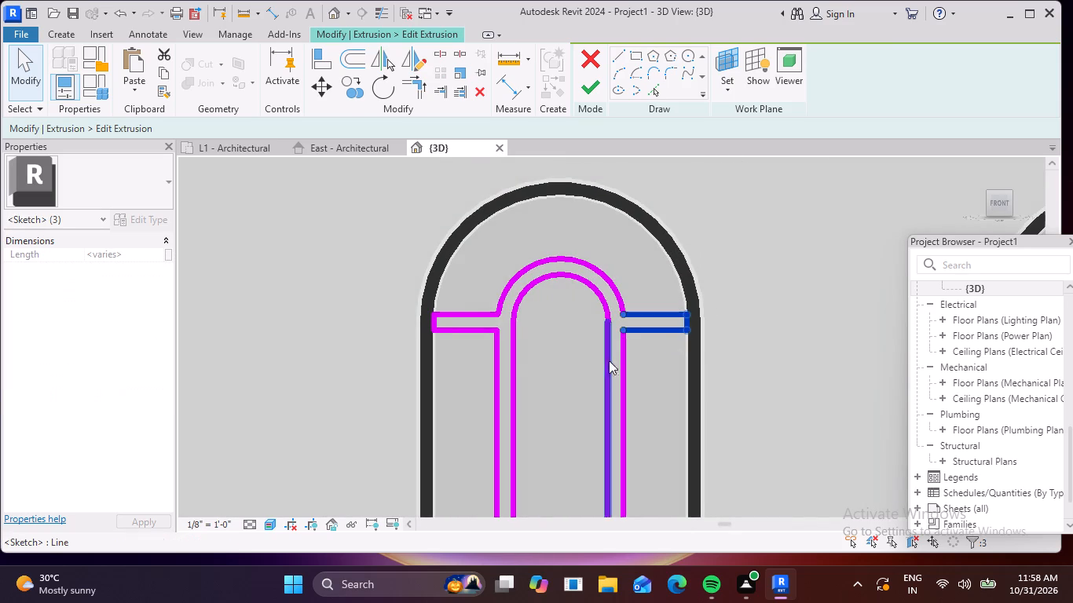
left_click_drag(404, 243, 460, 375, "shift")
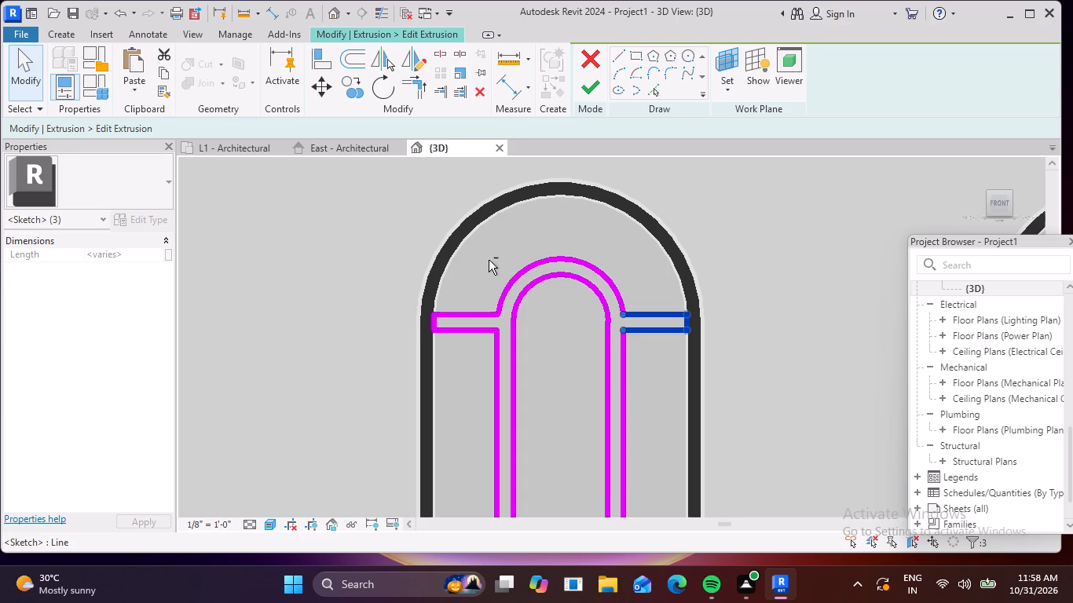
left_click_drag(489, 260, 397, 389, "shift")
left_click_drag(462, 283, 408, 378, "ctrl")
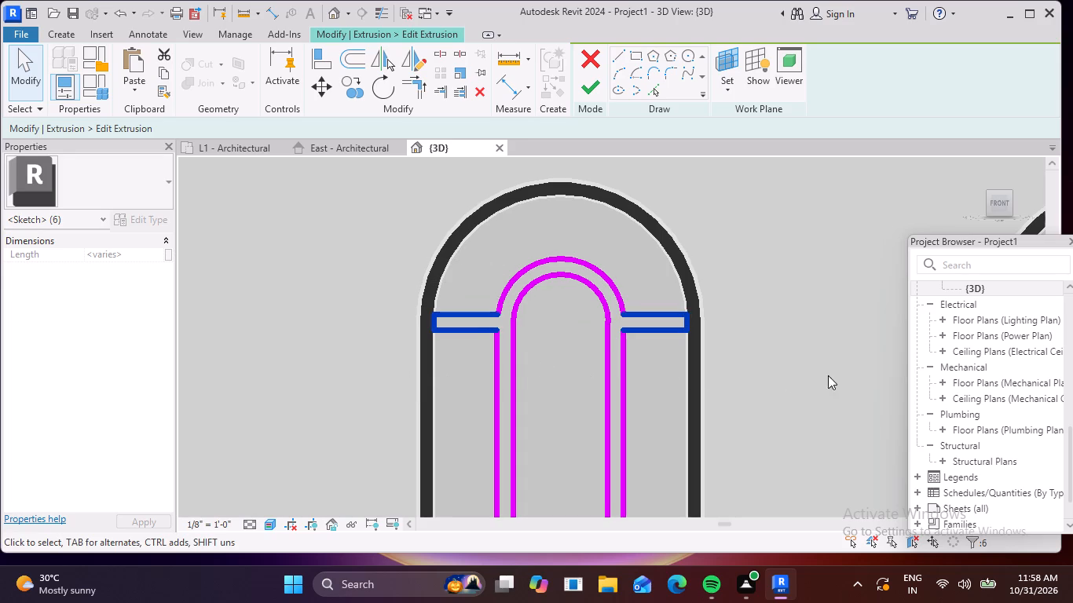
scroll(828, 375, "down", 2)
middle_click_drag(815, 382, 756, 287)
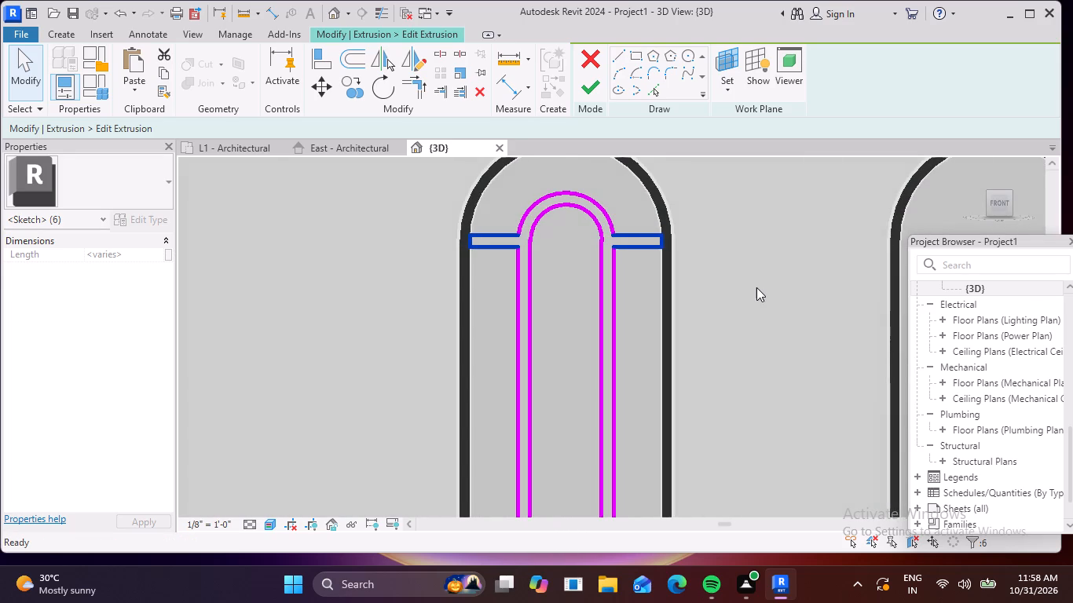
left_click(357, 89)
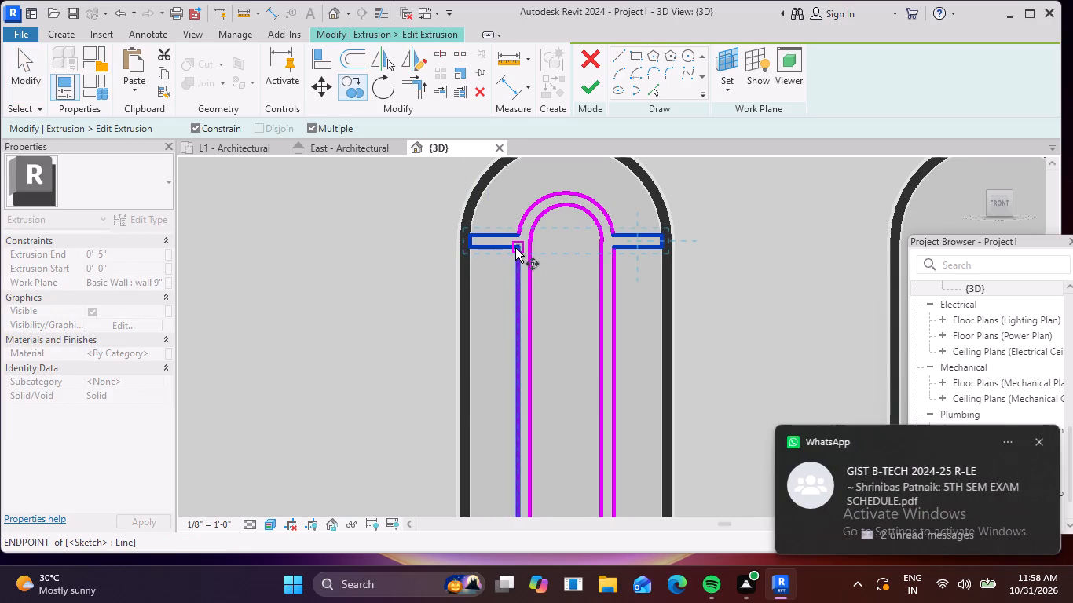
left_click(515, 247)
scroll(525, 341, "down", 3)
middle_click_drag(508, 378, 534, 268)
scroll(549, 362, "up", 4)
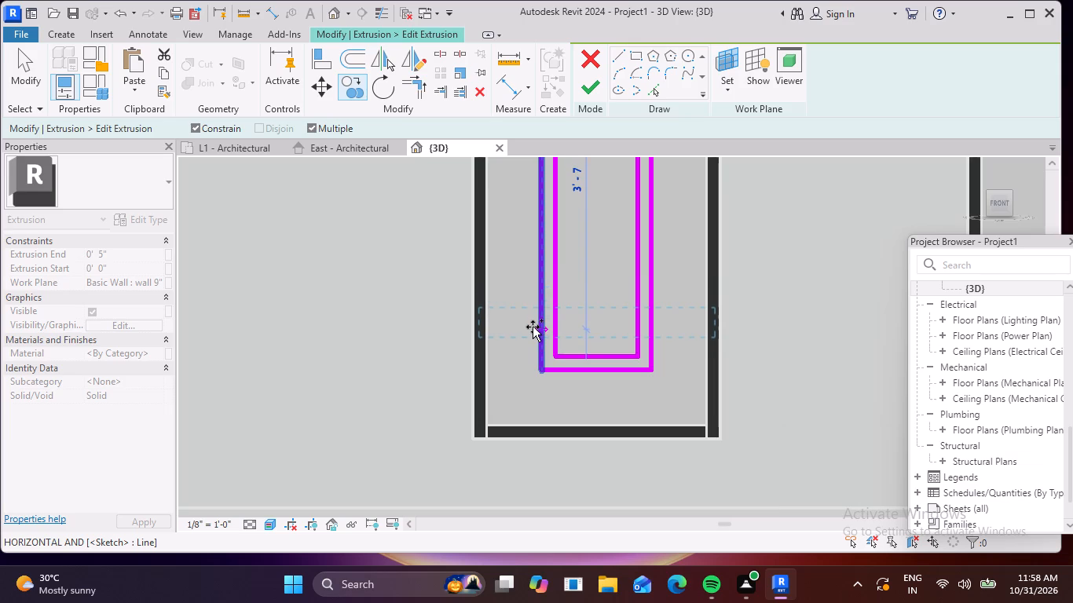
left_click(533, 327)
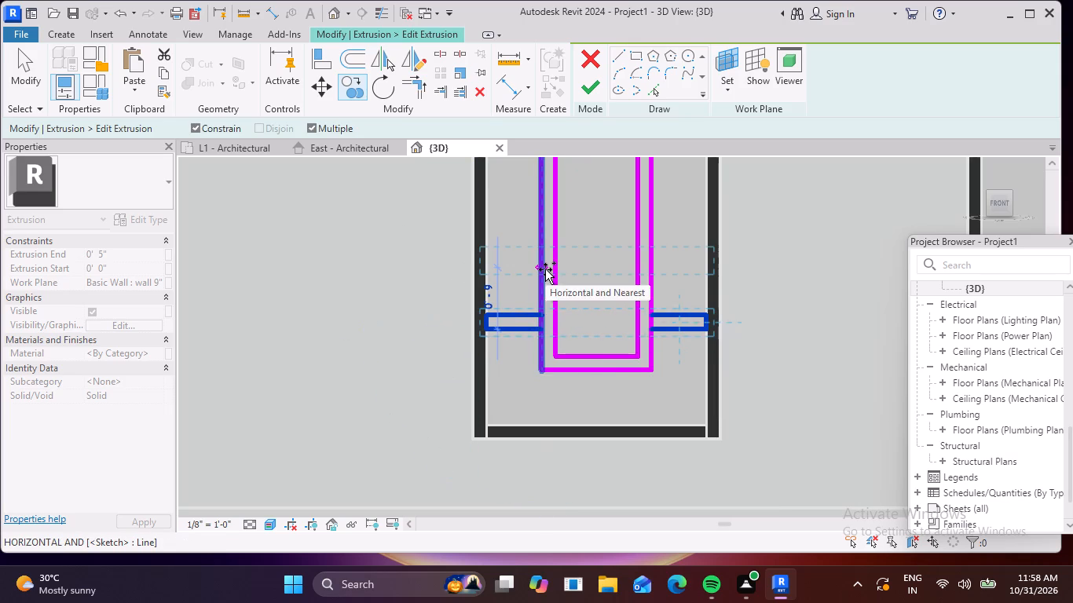
key("Escape")
key("Escape")
Split the frame's outer left and right verticals between the two lines of each lower crossbar.
scroll(536, 271, "down", 2)
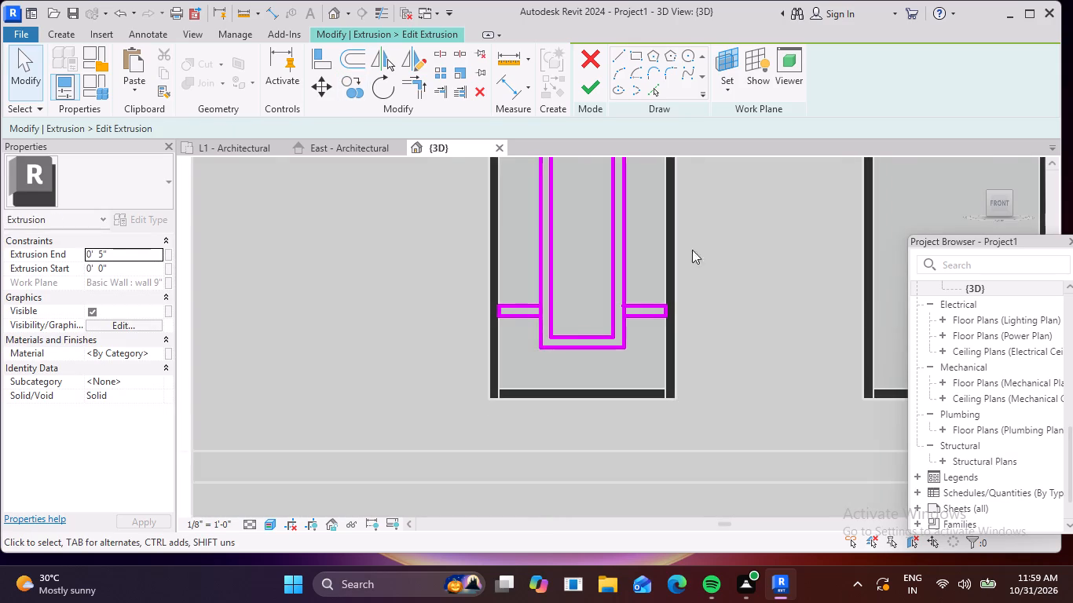
middle_click_drag(690, 258, 683, 326)
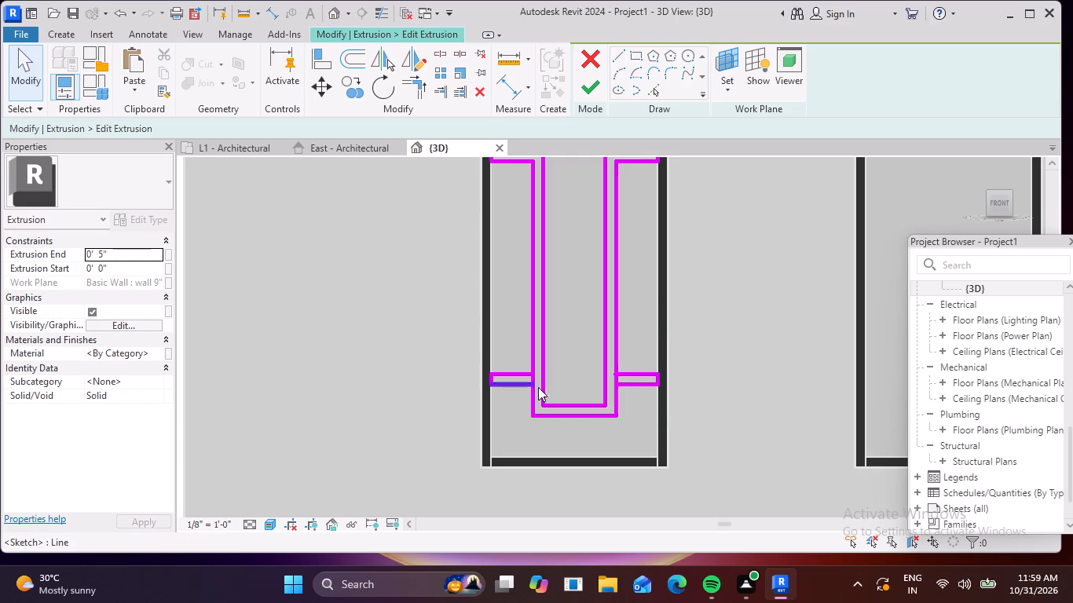
scroll(533, 382, "up", 4)
scroll(363, 88, "up", 5)
scroll(429, 64, "up", 4)
left_click(413, 60)
left_click(441, 51)
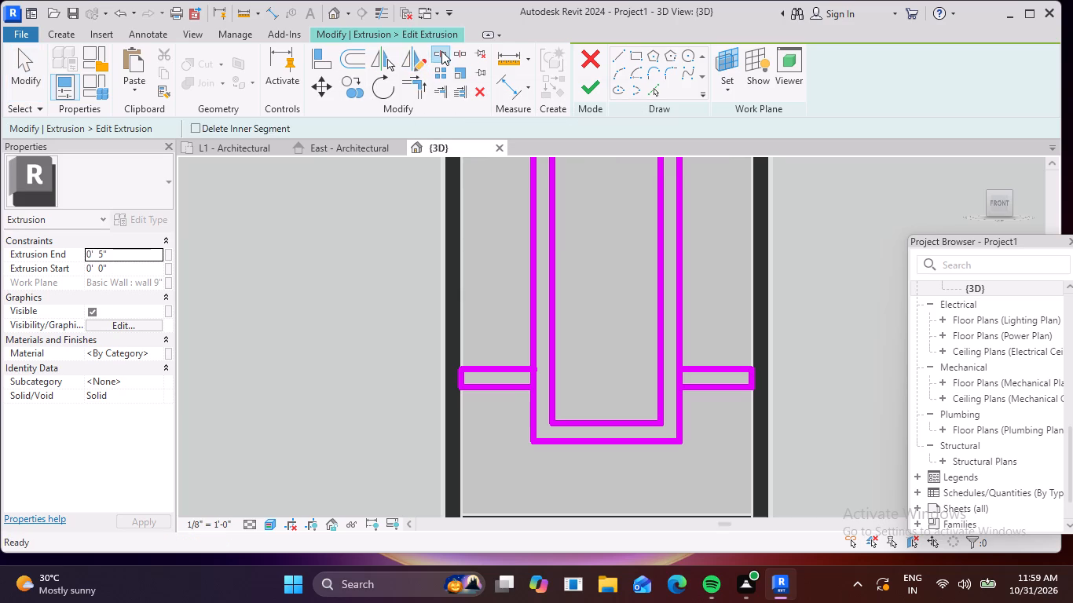
left_click(441, 51)
scroll(541, 388, "up", 3)
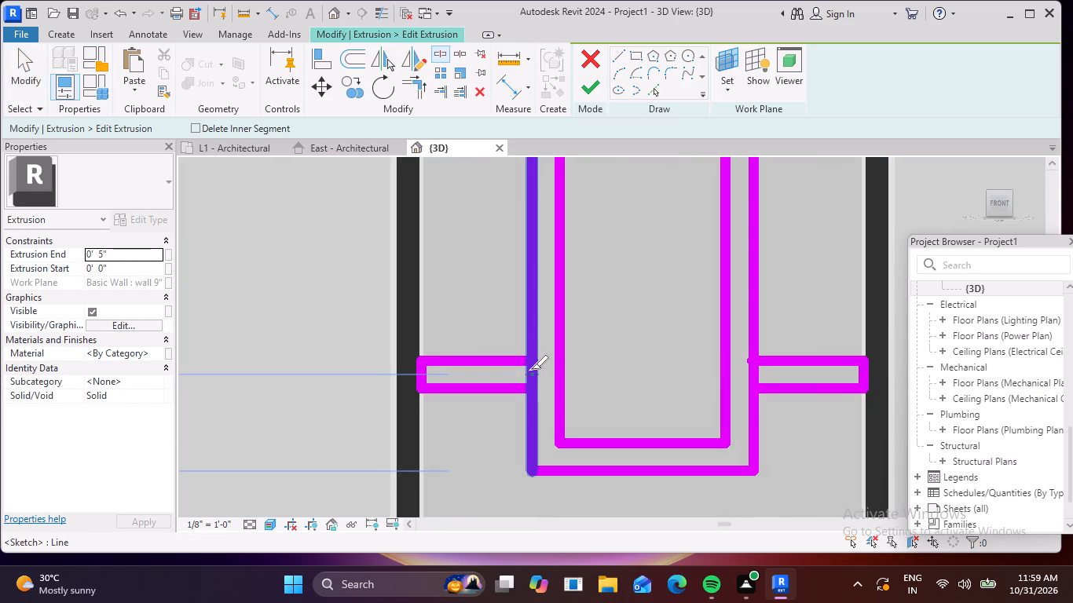
left_click(536, 371)
scroll(762, 371, "up", 4)
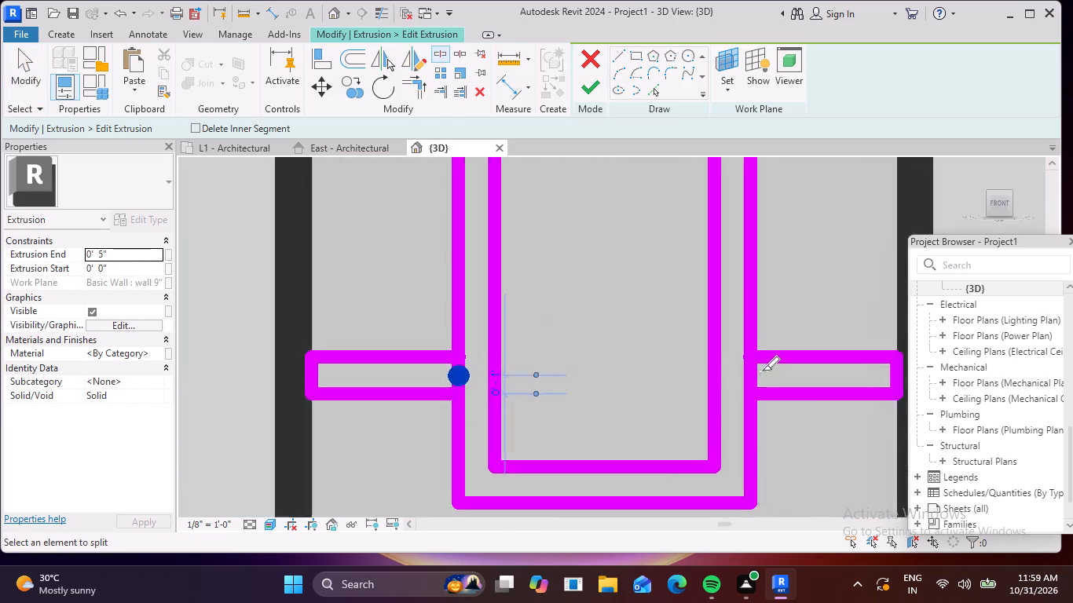
left_click(752, 375)
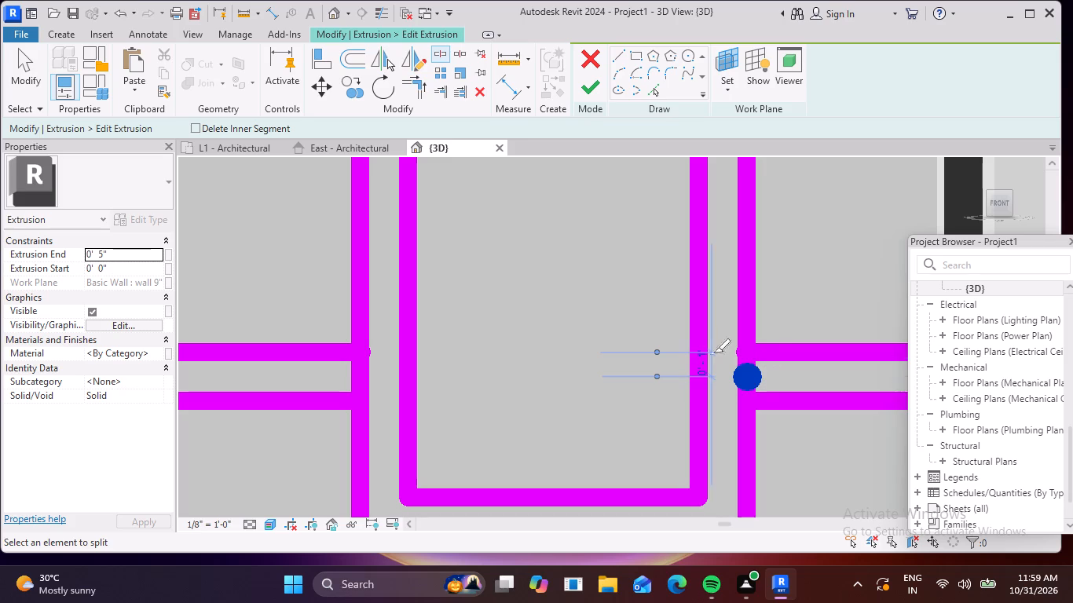
Trim the split outer verticals to the upper and lower lines of both lower crossbars, leaving open junctions.
left_click(423, 93)
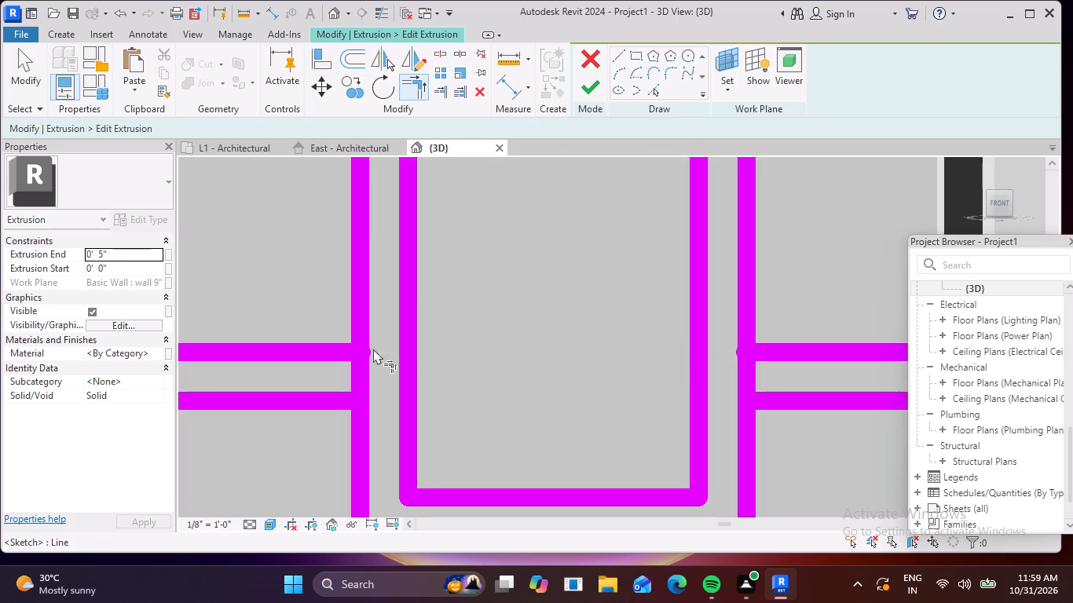
left_click(357, 429)
left_click(335, 401)
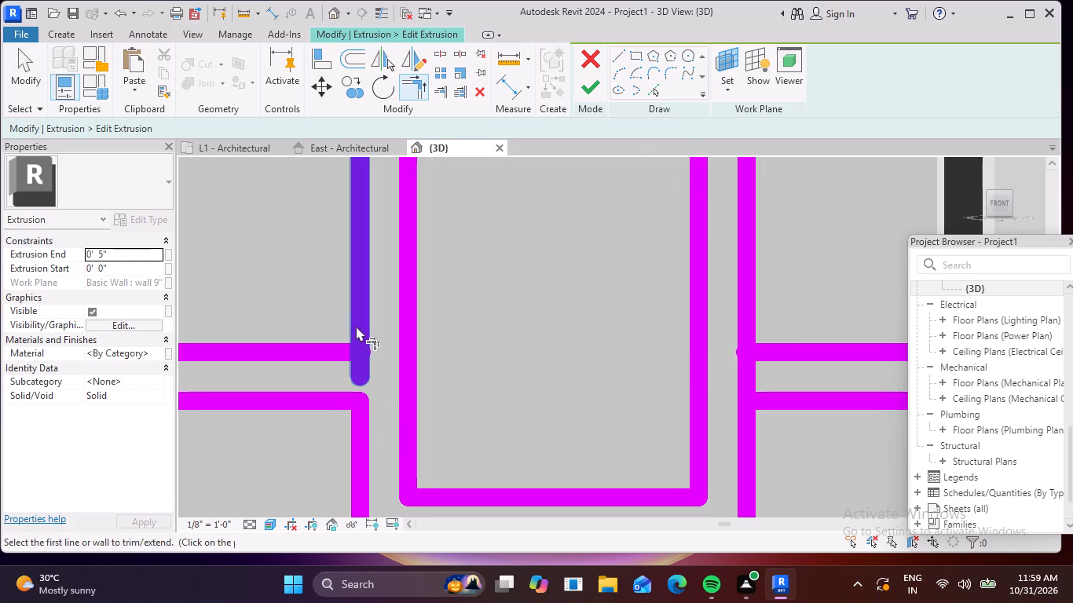
left_click(356, 323)
left_click(328, 348)
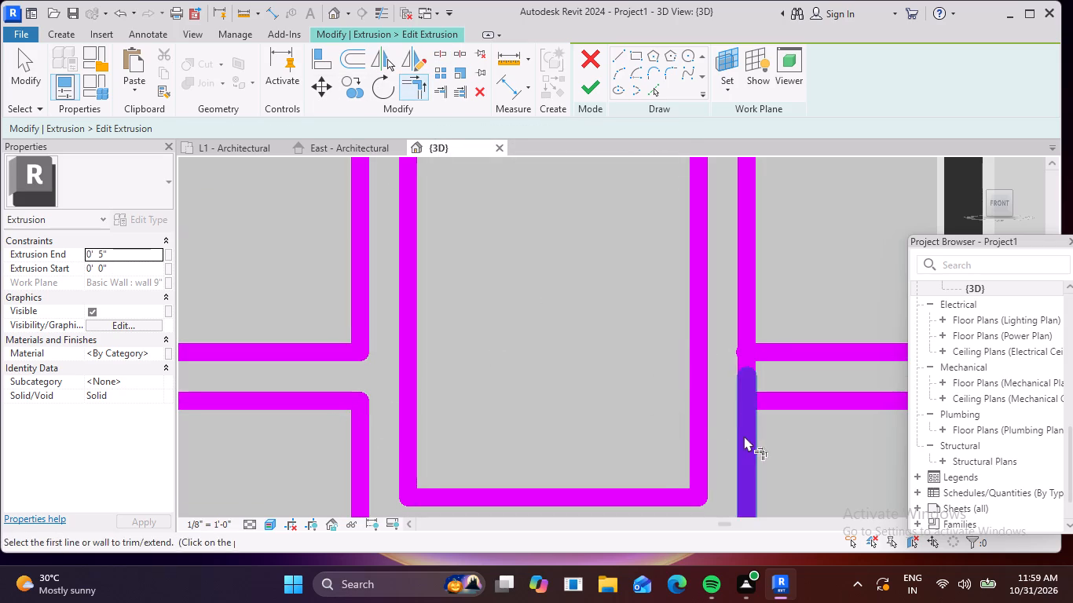
left_click(749, 436)
left_click(786, 405)
left_click(781, 340)
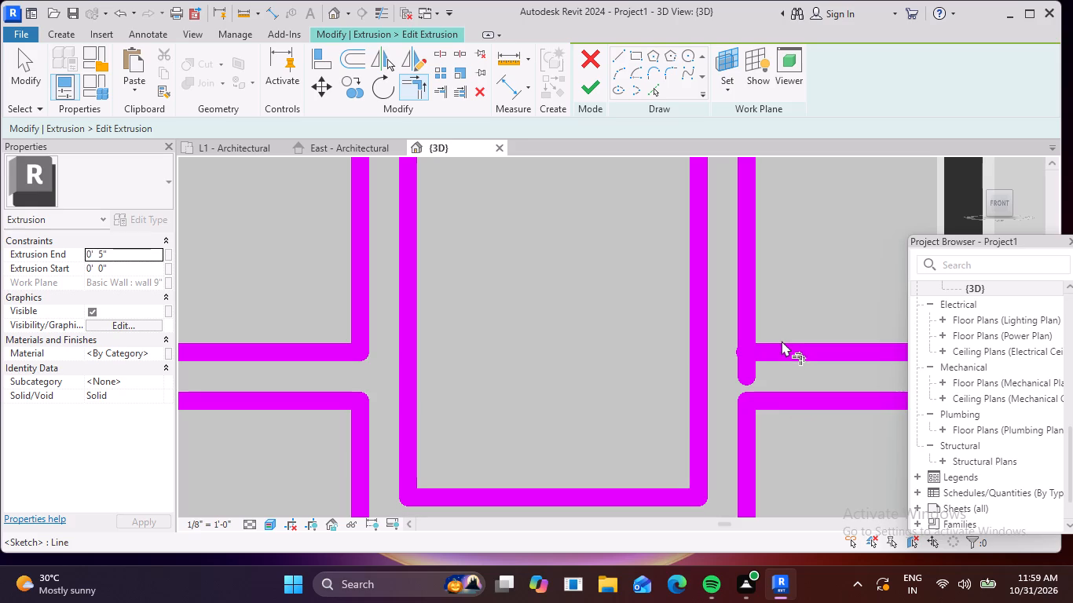
left_click(783, 350)
left_click(751, 318)
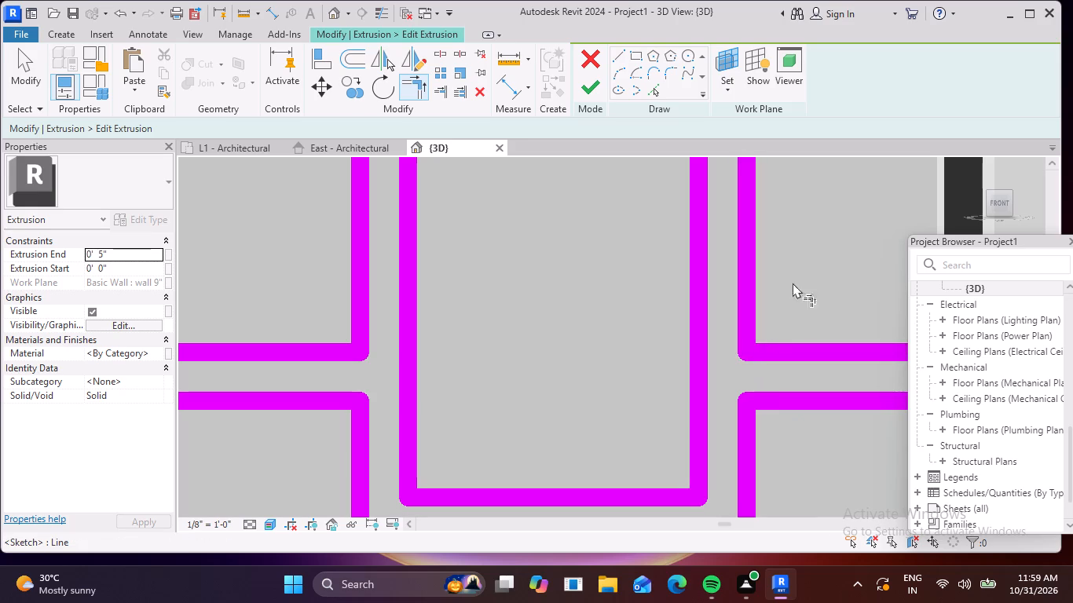
scroll(567, 224, "down", 11)
middle_click_drag(579, 265, 580, 290)
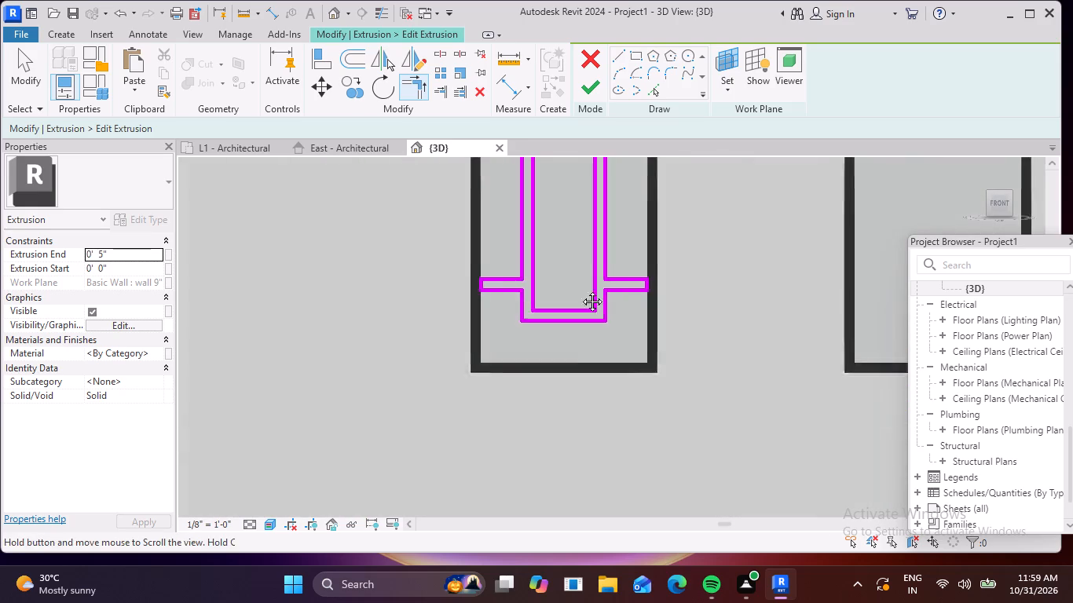
middle_click_drag(580, 290, 567, 387)
key("Escape")
scroll(551, 328, "down", 2)
middle_click_drag(564, 334, 569, 398)
key("Escape")
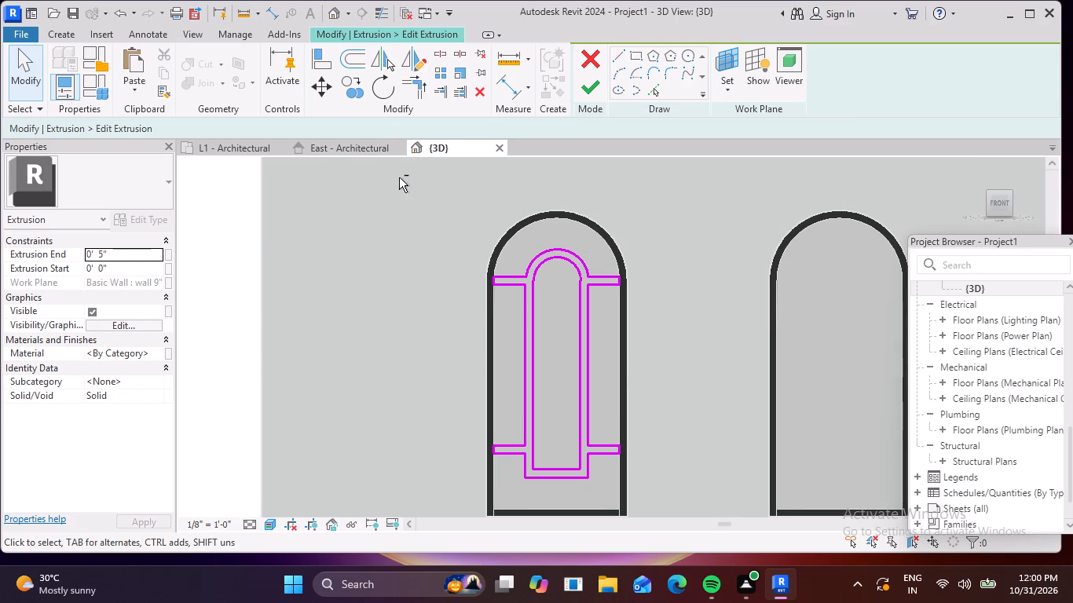
Check the sketch against the window opening from several angles and finish editing the extrusion profile.
middle_click_drag(399, 177, 434, 287, "shift")
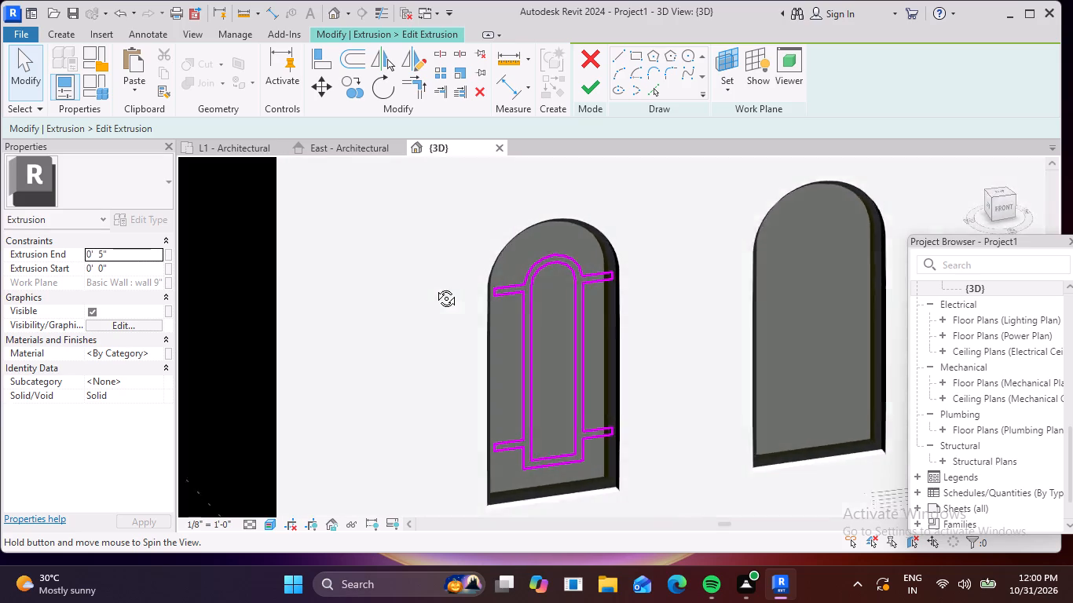
middle_click_drag(434, 287, 397, 267, "shift")
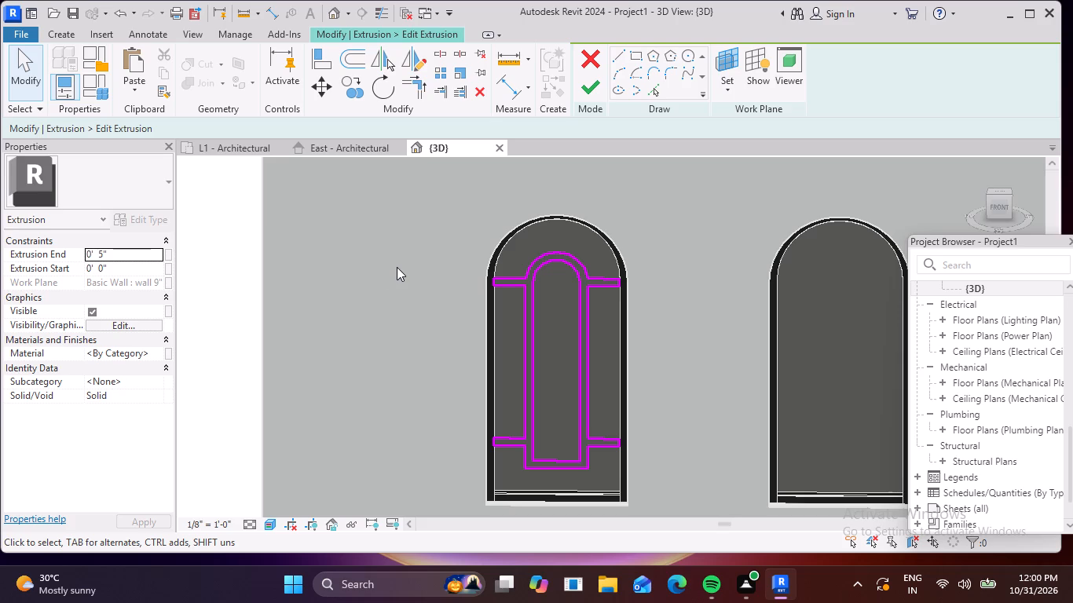
scroll(371, 250, "down", 6)
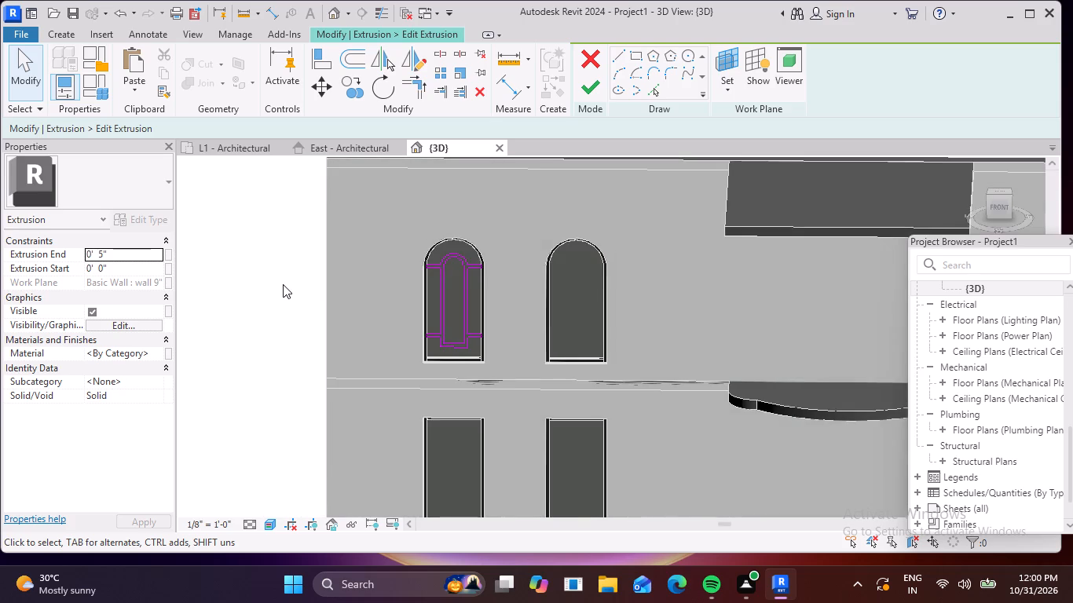
middle_click_drag(286, 284, 434, 416)
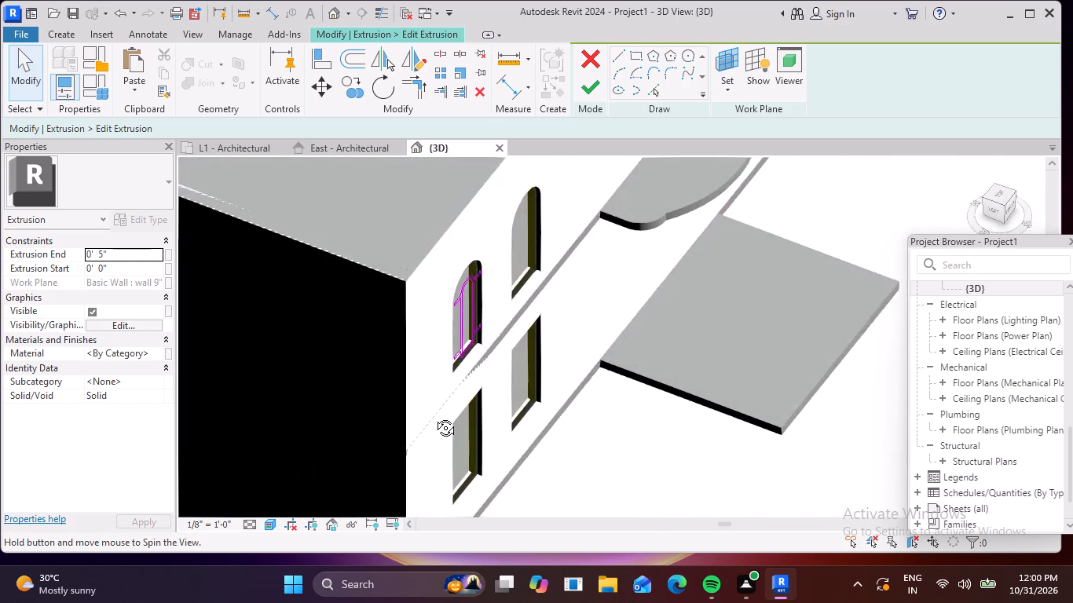
middle_click_drag(434, 416, 385, 296)
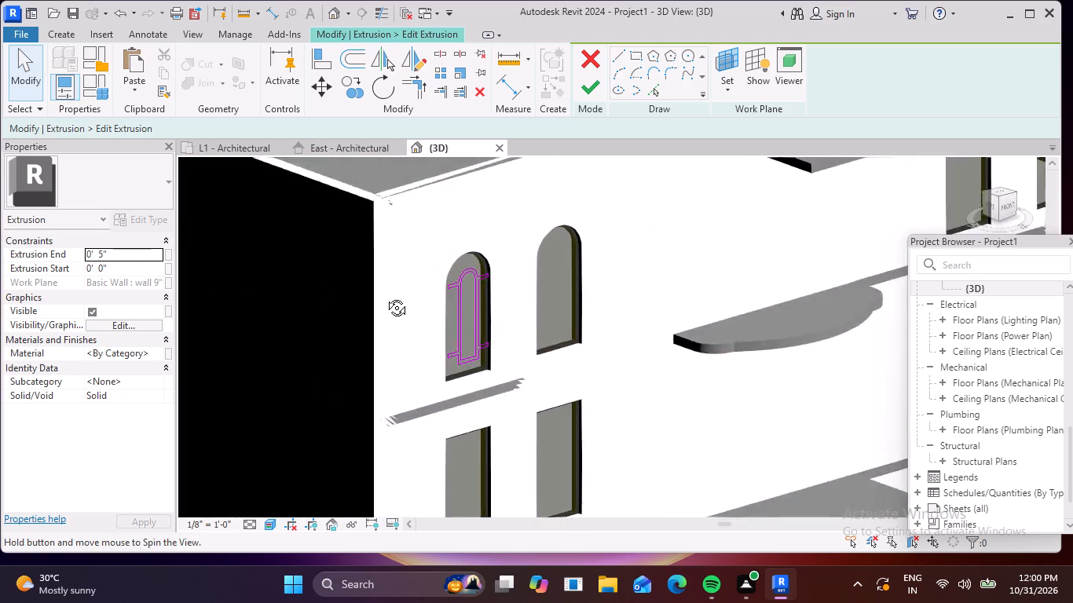
middle_click_drag(385, 296, 306, 265)
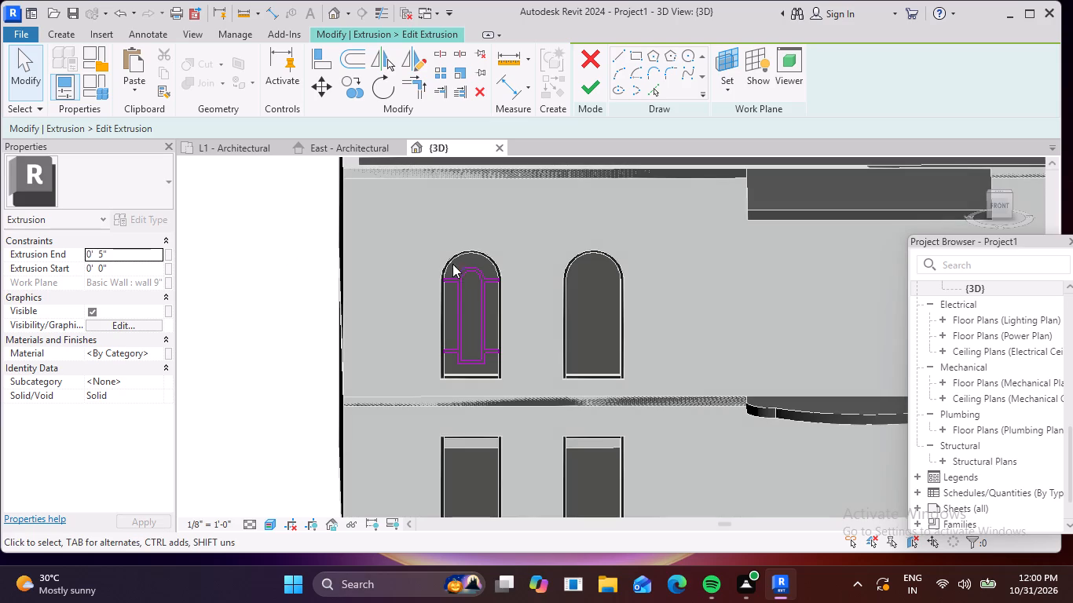
scroll(482, 267, "up", 4)
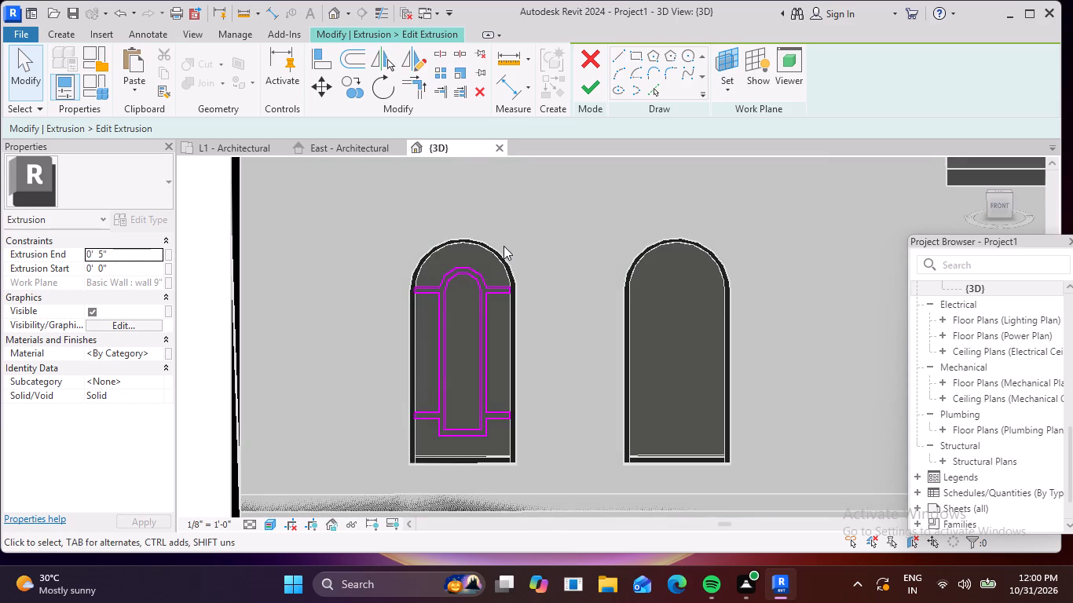
left_click(595, 89)
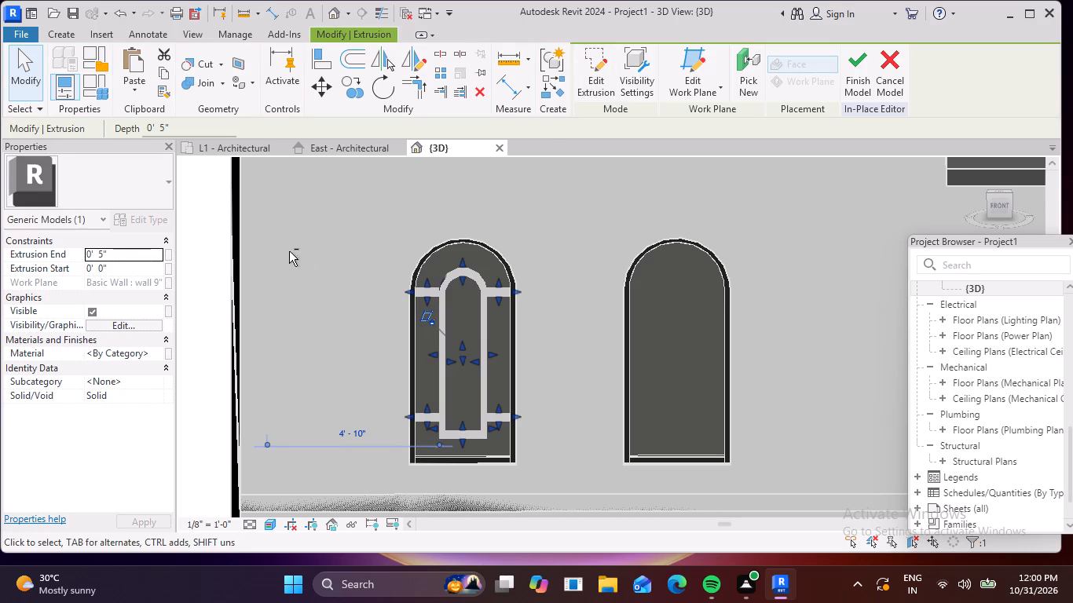
Align the front face of the arched frame extrusion with the right vertical mullion of the leftmost arched window.
middle_click_drag(289, 251, 316, 246, "shift")
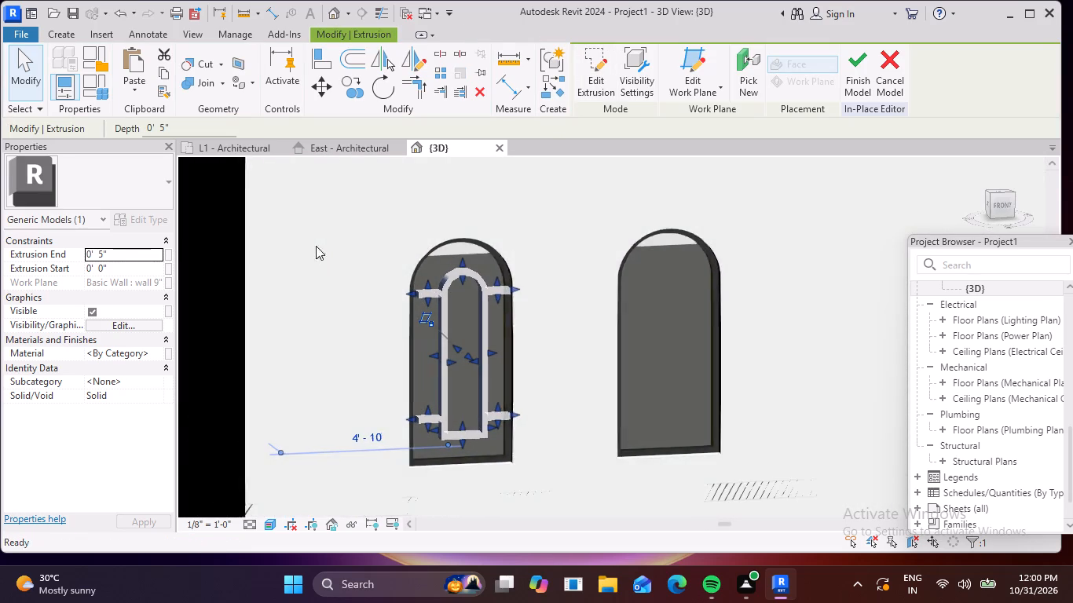
key("Escape")
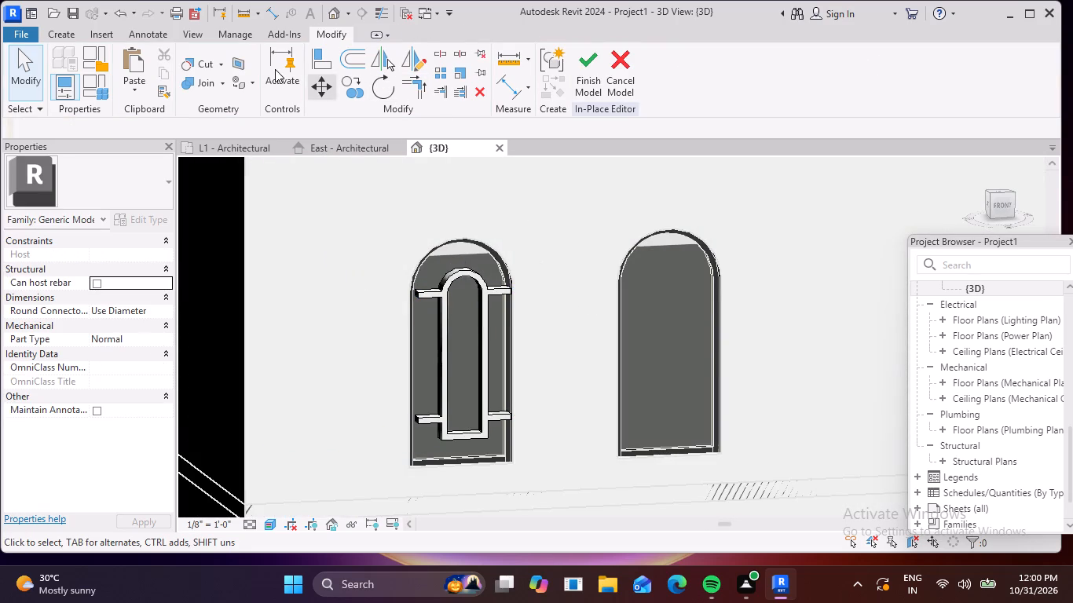
left_click(320, 57)
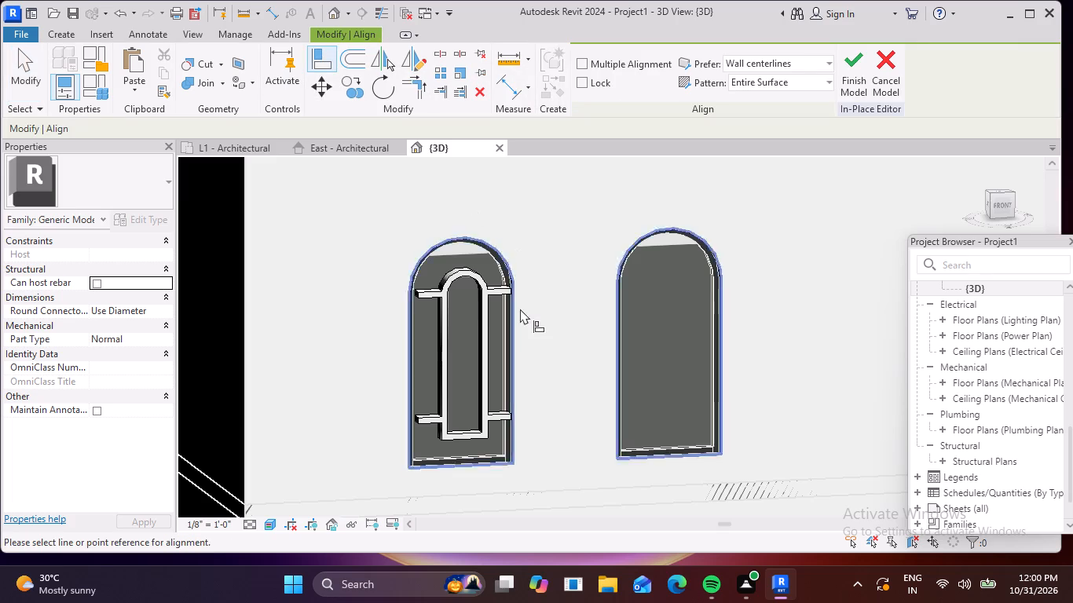
scroll(520, 309, "up", 6)
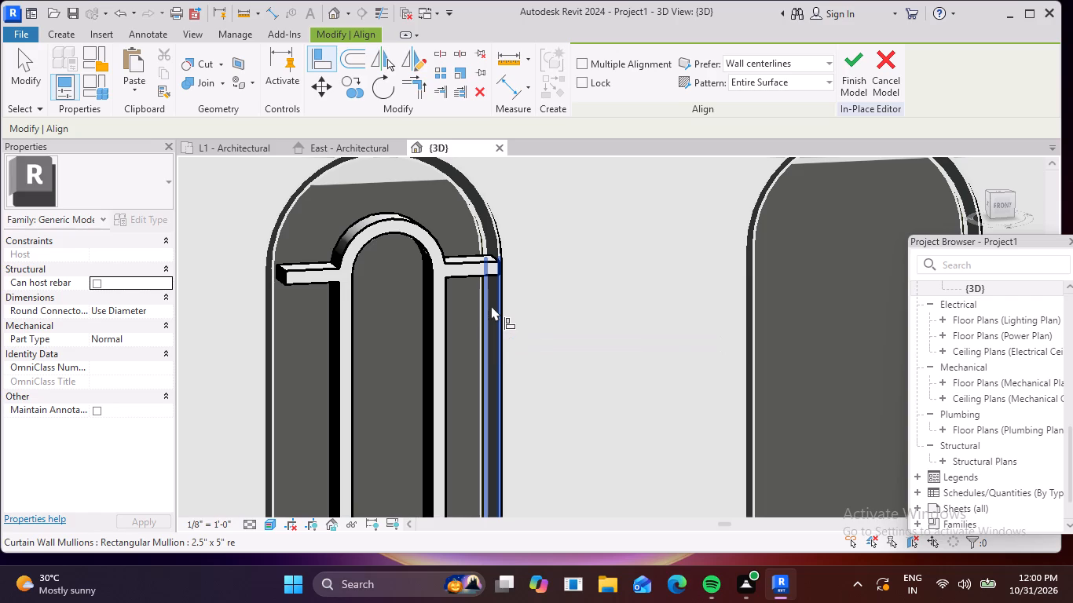
scroll(491, 304, "up", 4)
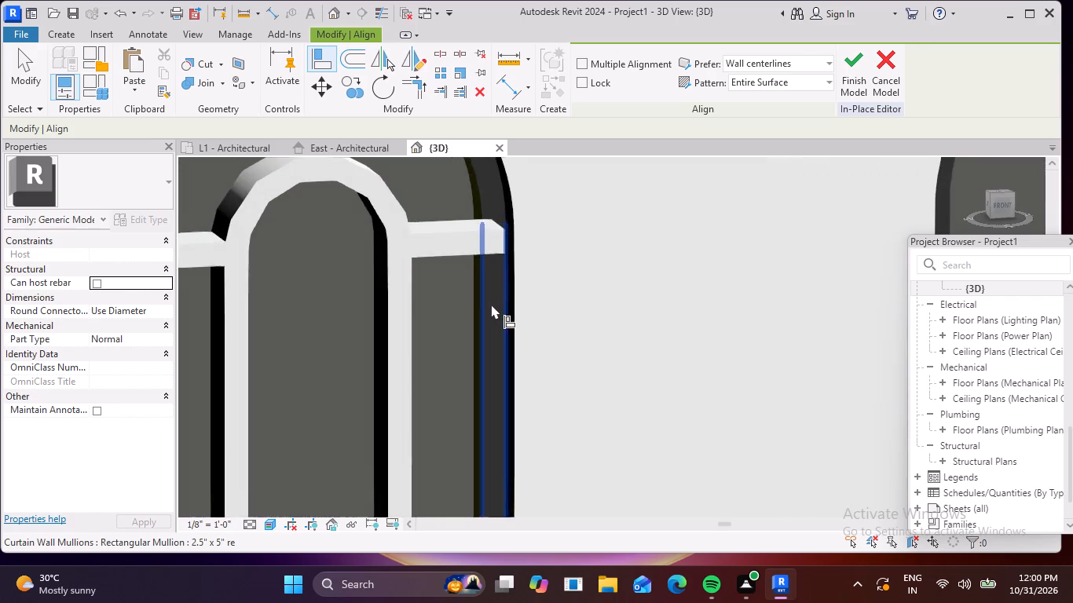
scroll(497, 316, "down", 3)
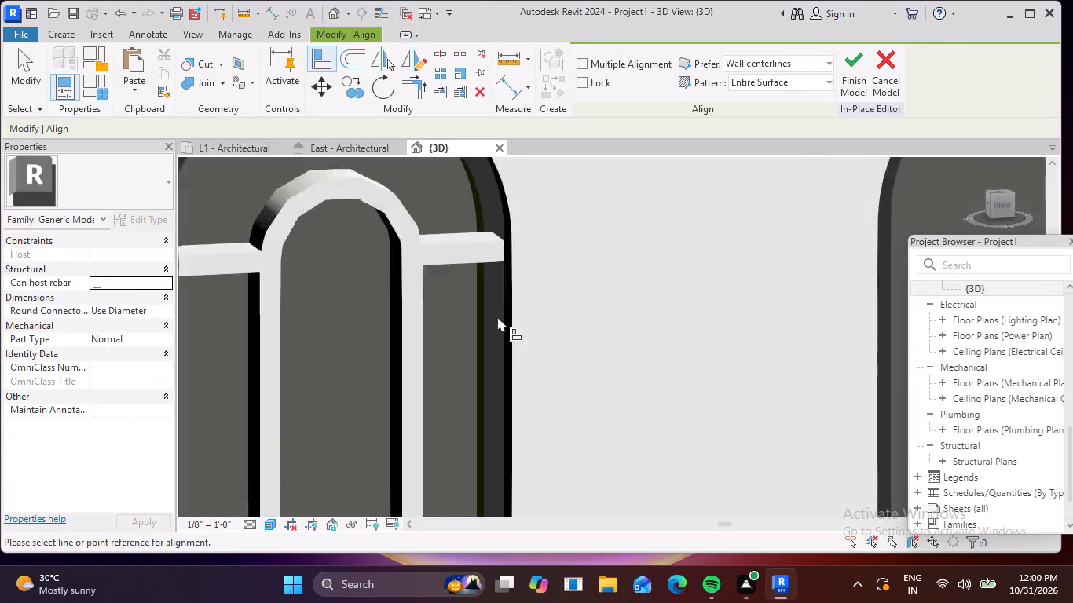
scroll(497, 316, "down", 1)
left_click(496, 316)
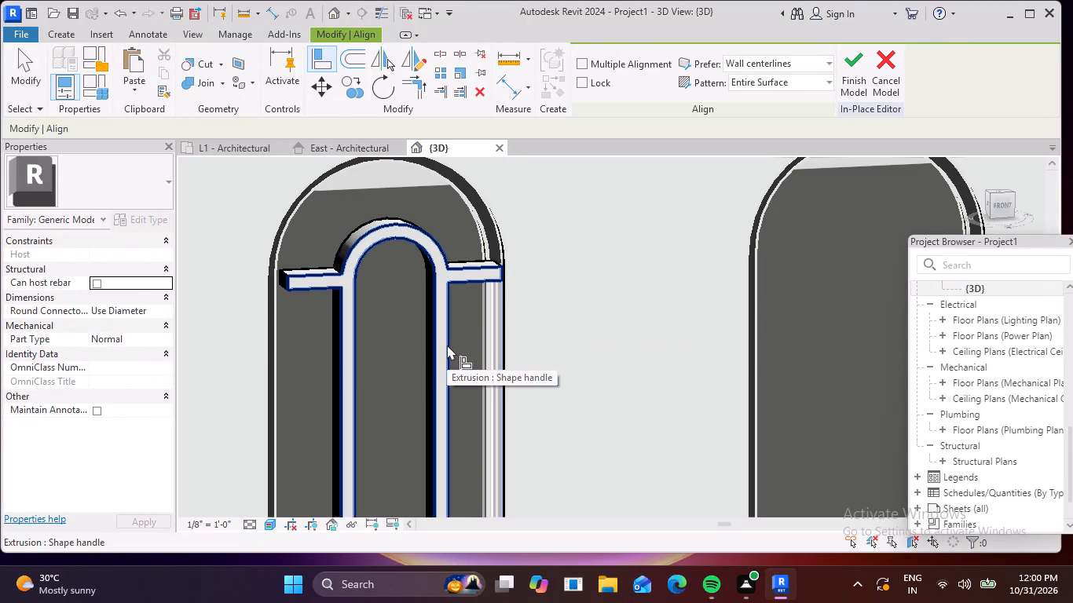
left_click(447, 345)
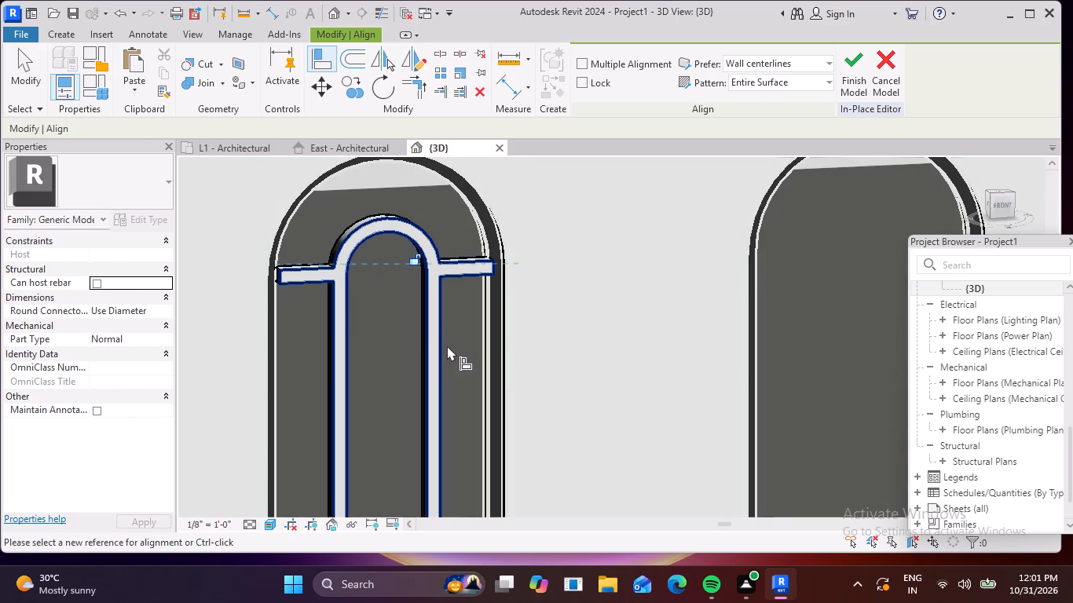
scroll(561, 298, "down", 5)
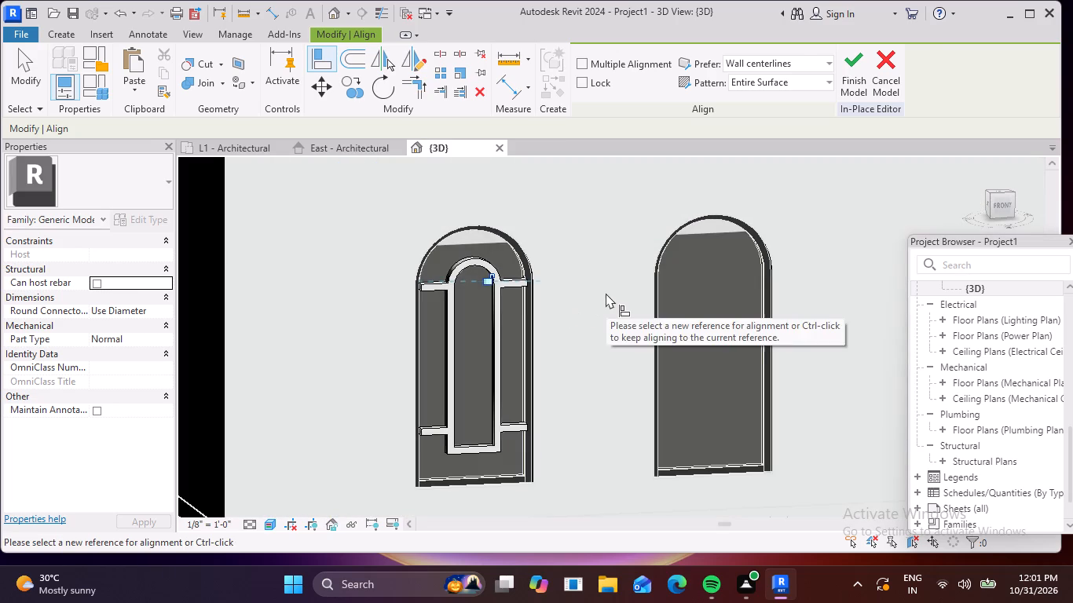
scroll(606, 293, "down", 2)
key("Escape")
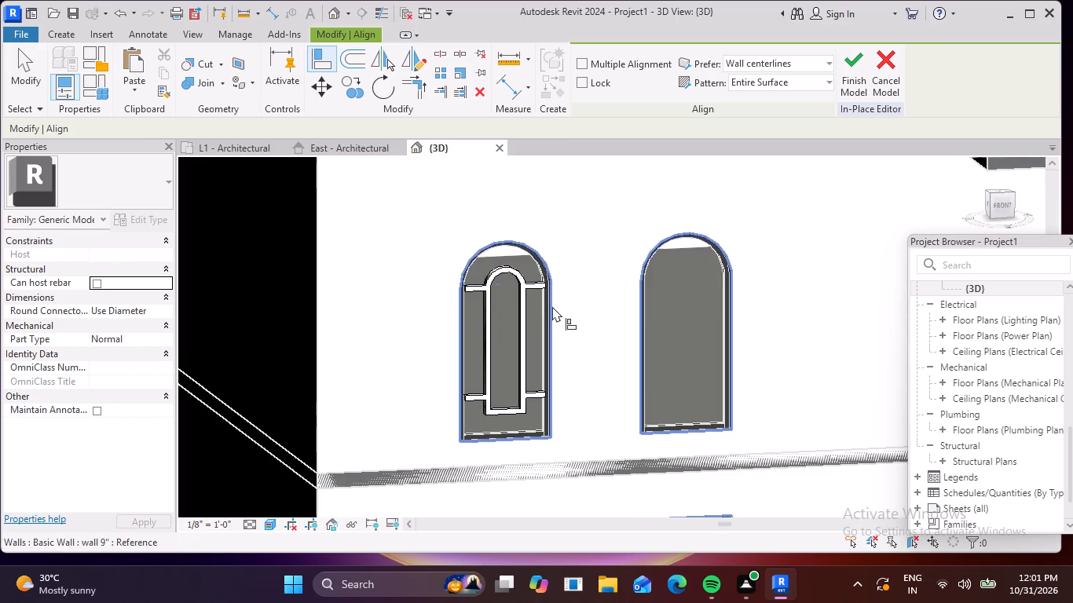
scroll(536, 276, "up", 6)
key("Escape")
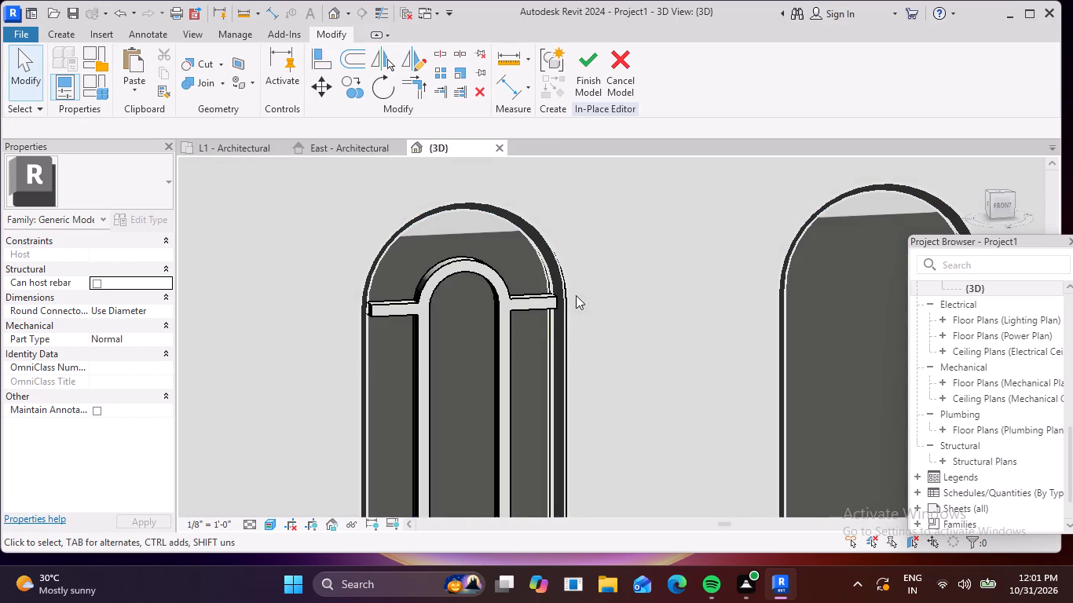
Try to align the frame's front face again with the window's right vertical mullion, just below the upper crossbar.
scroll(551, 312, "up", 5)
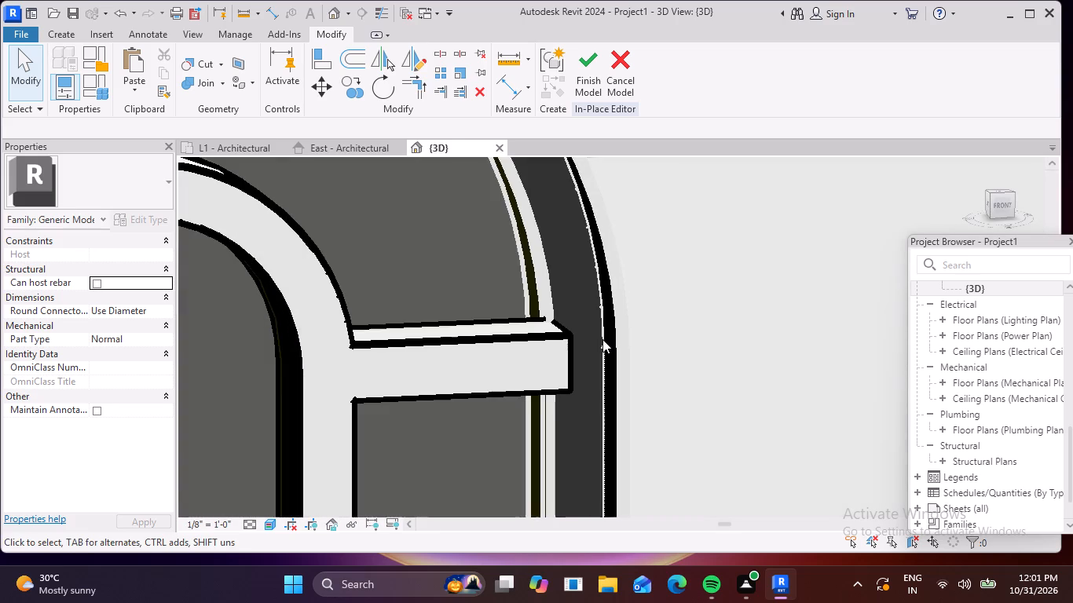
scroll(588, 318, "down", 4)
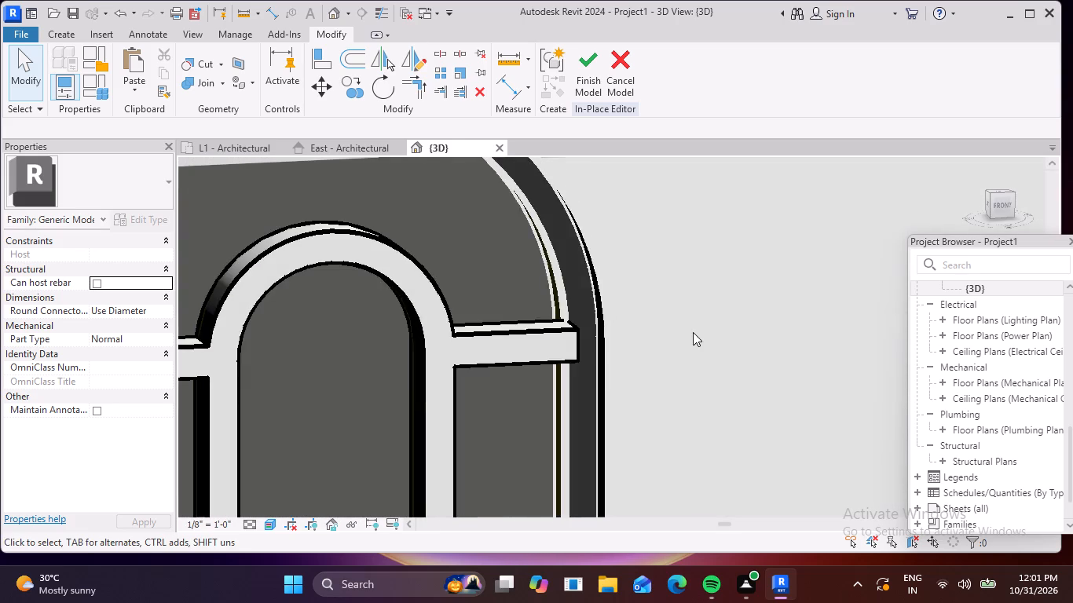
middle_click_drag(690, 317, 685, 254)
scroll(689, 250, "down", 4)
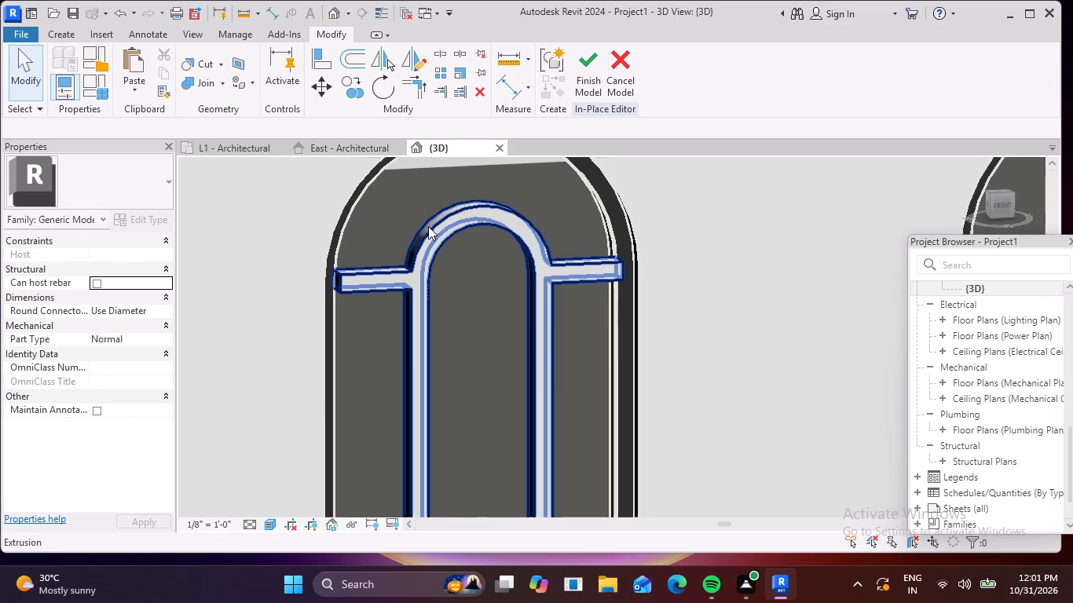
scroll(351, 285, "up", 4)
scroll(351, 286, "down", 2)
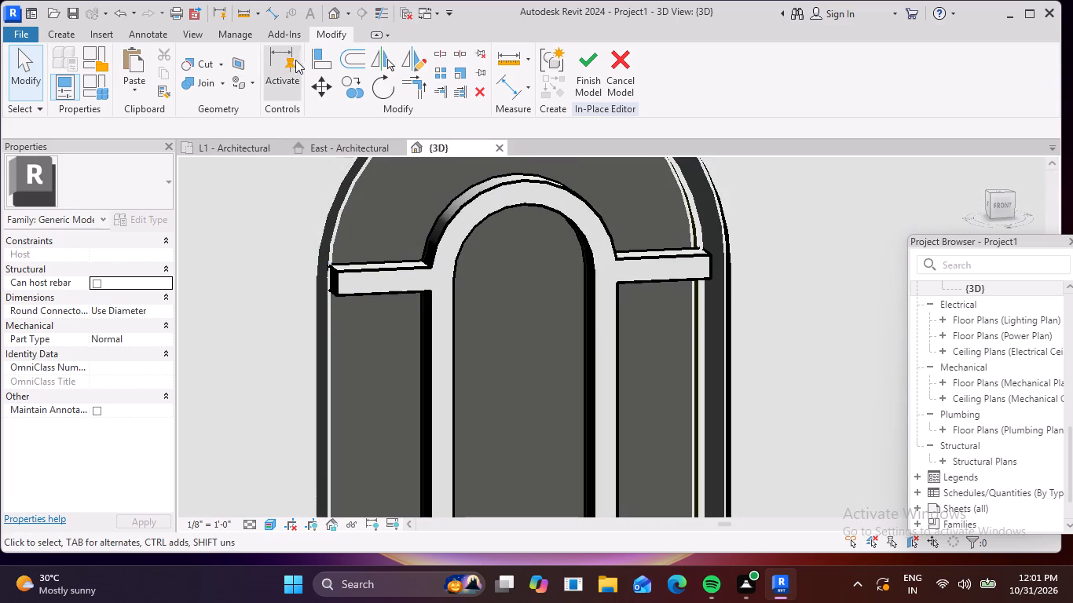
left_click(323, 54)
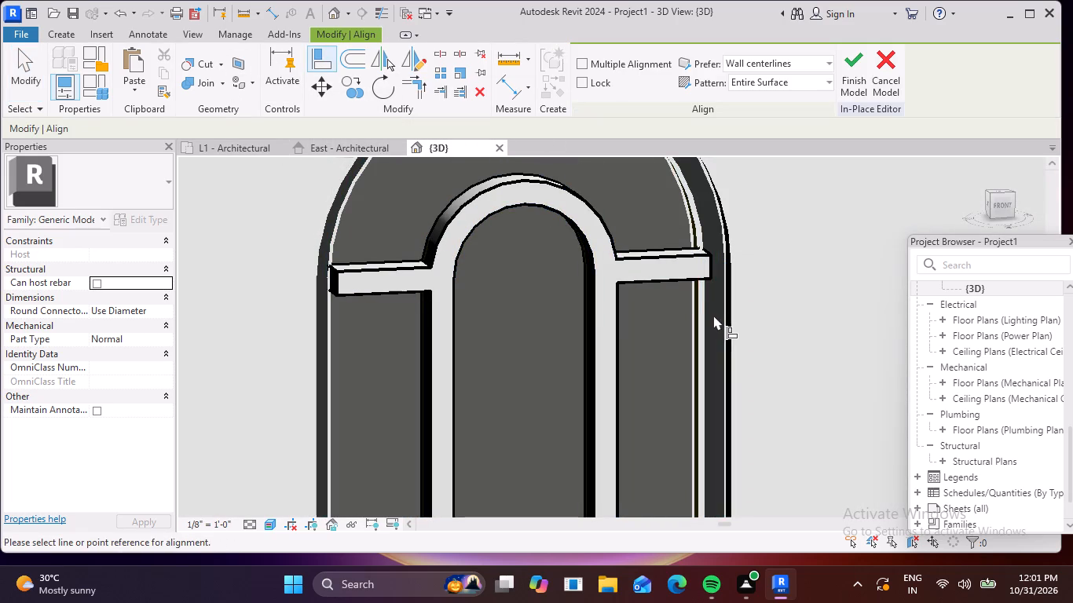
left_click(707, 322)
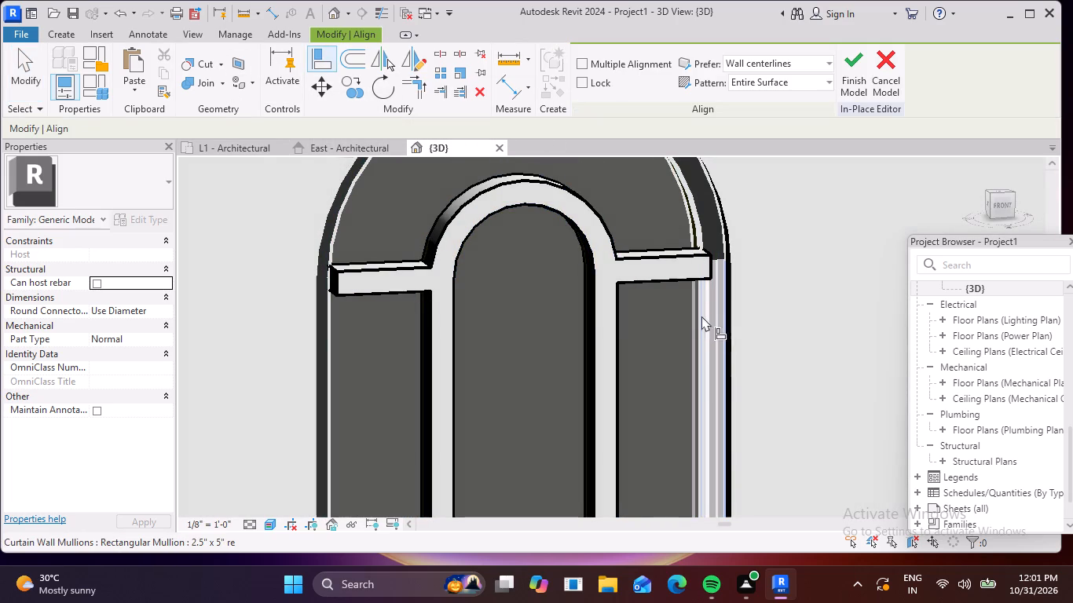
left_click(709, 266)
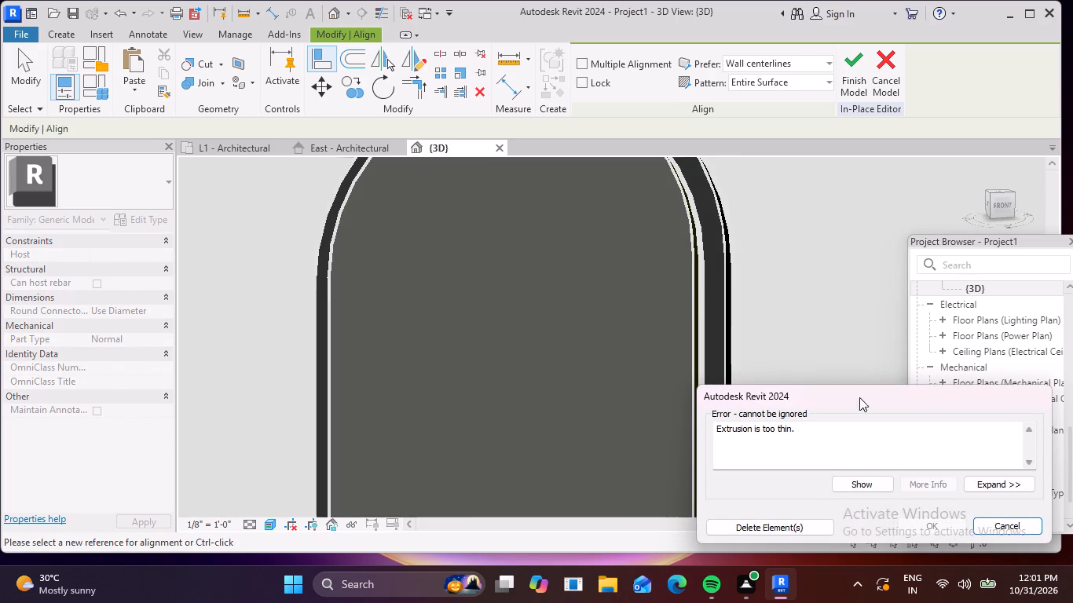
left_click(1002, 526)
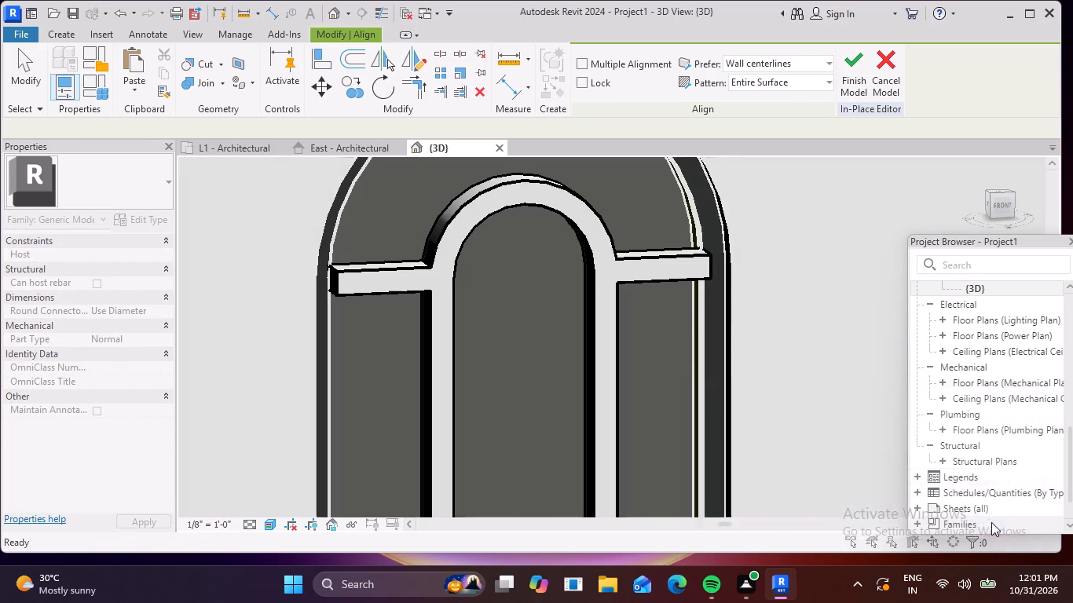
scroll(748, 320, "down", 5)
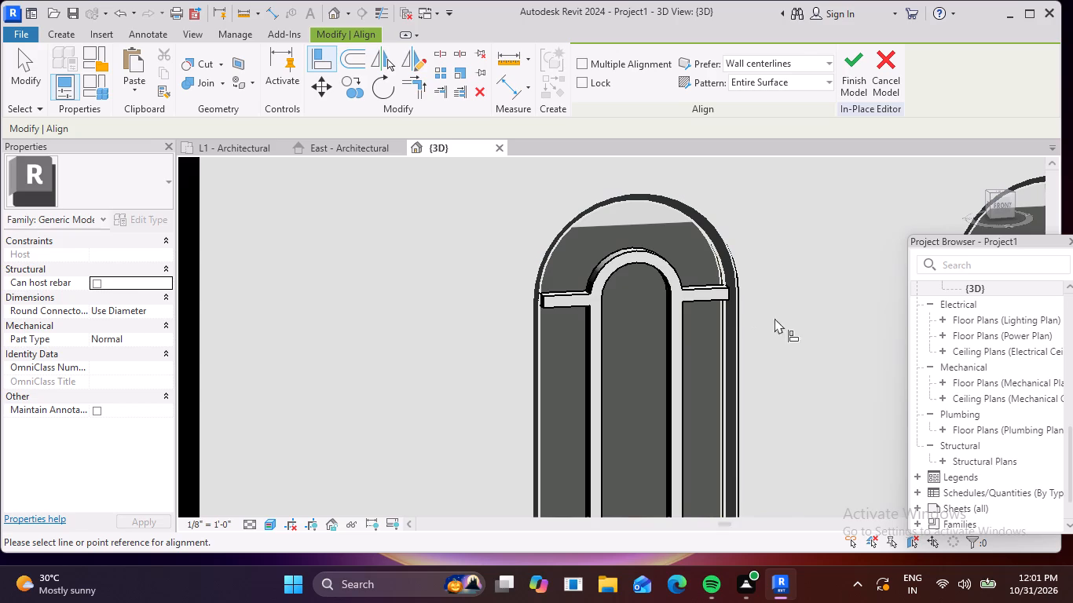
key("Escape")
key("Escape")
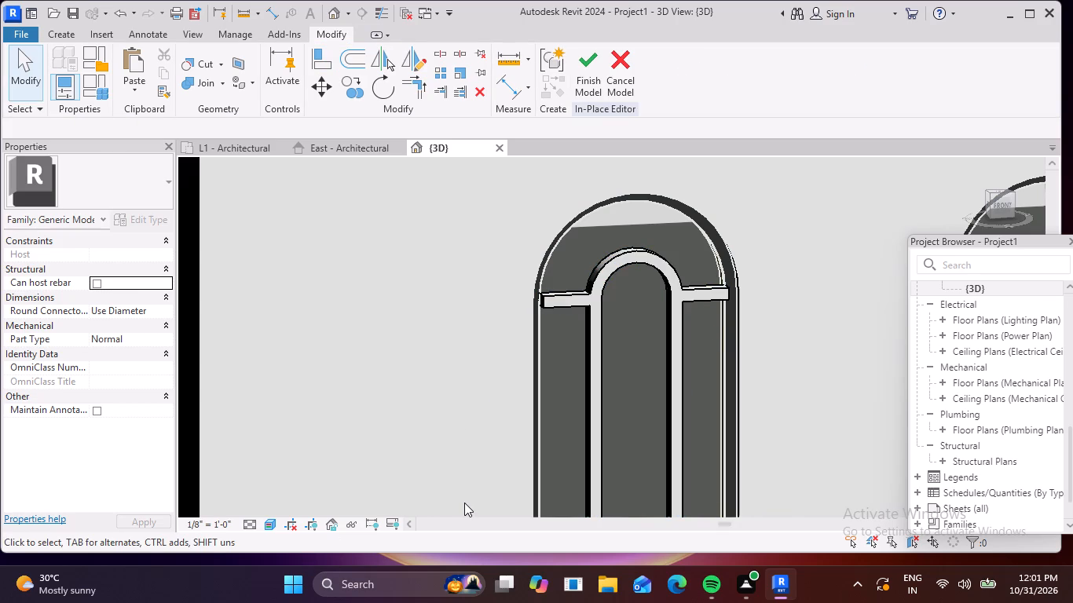
Set the 3D view's visual style to Consistent Colors.
left_click(273, 526)
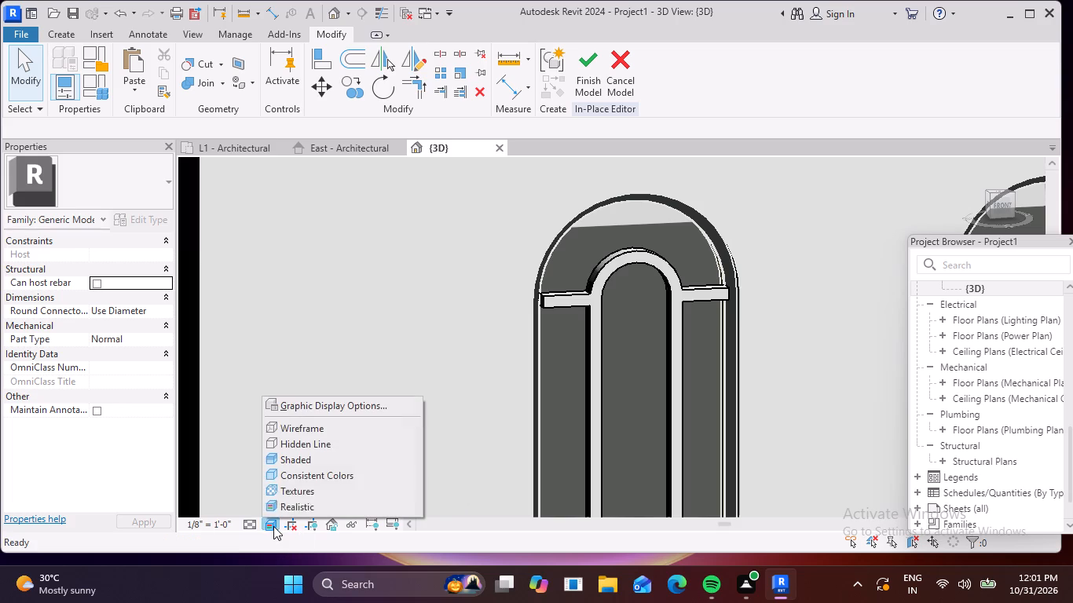
left_click(303, 503)
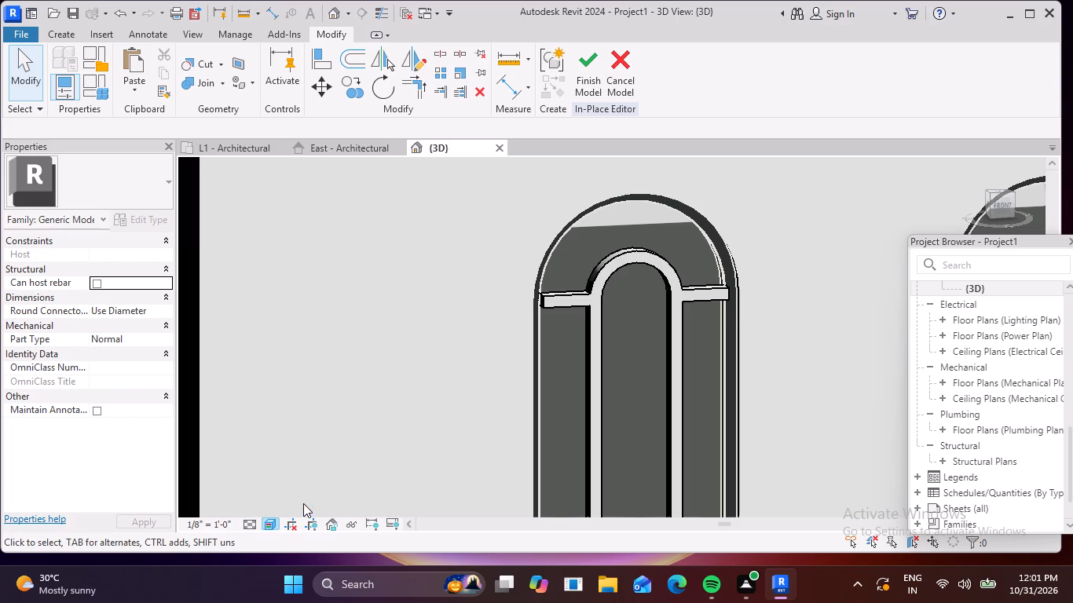
left_click(262, 526)
left_click(299, 478)
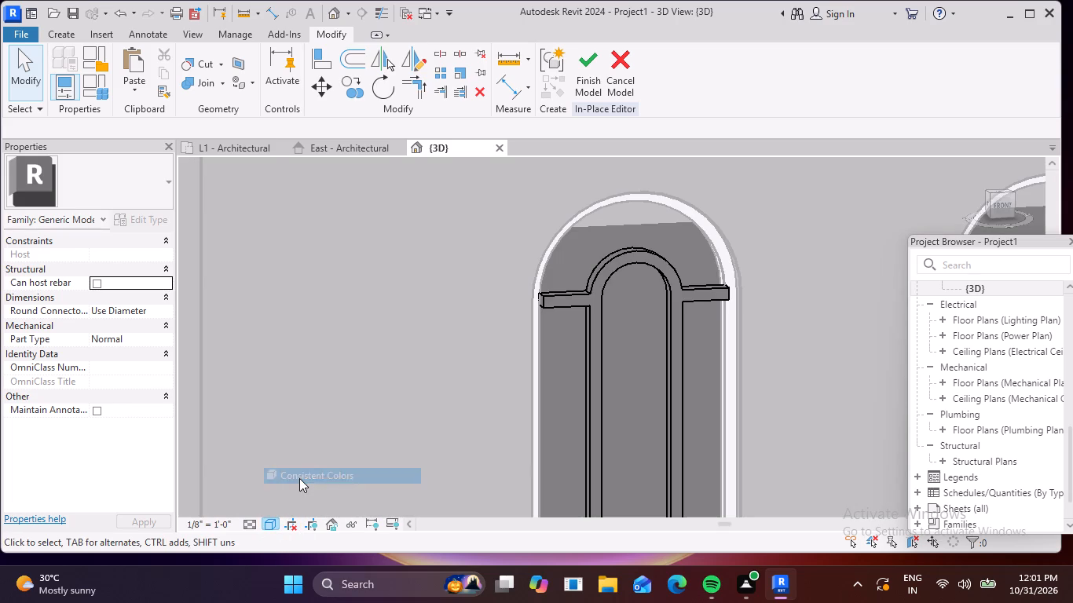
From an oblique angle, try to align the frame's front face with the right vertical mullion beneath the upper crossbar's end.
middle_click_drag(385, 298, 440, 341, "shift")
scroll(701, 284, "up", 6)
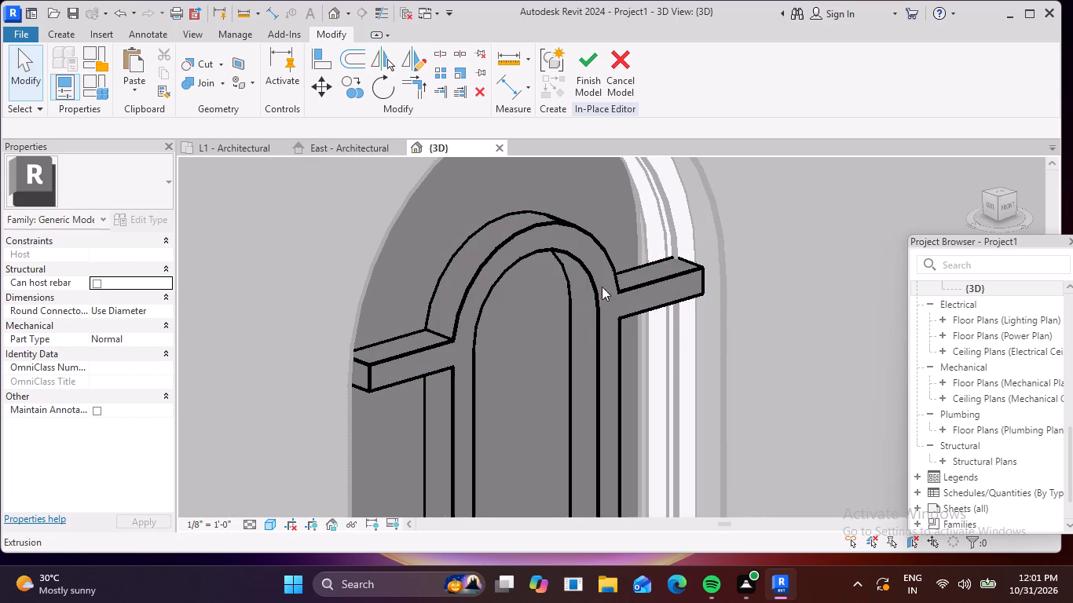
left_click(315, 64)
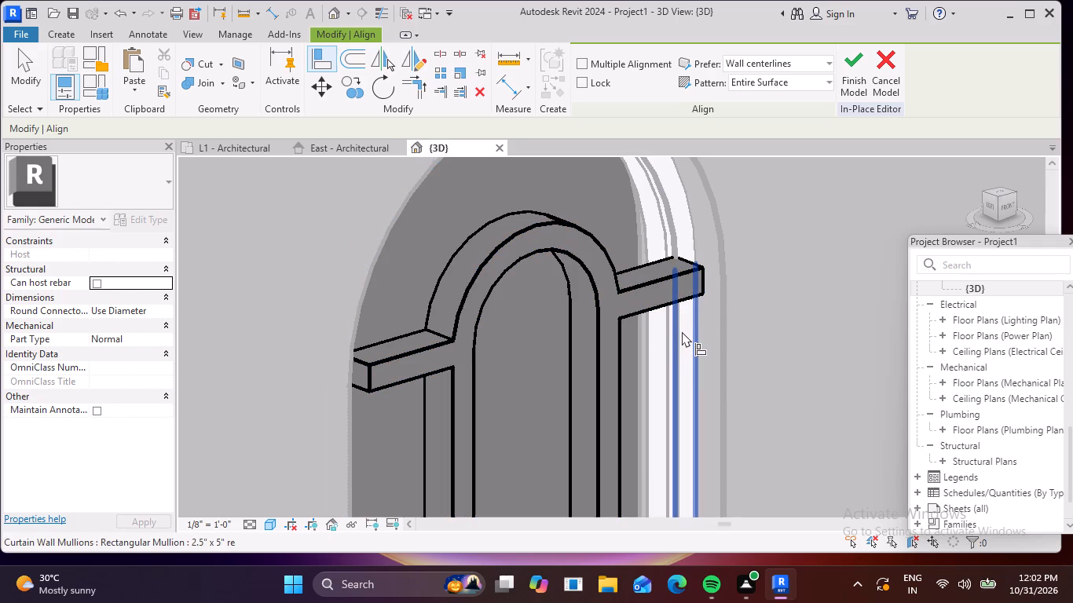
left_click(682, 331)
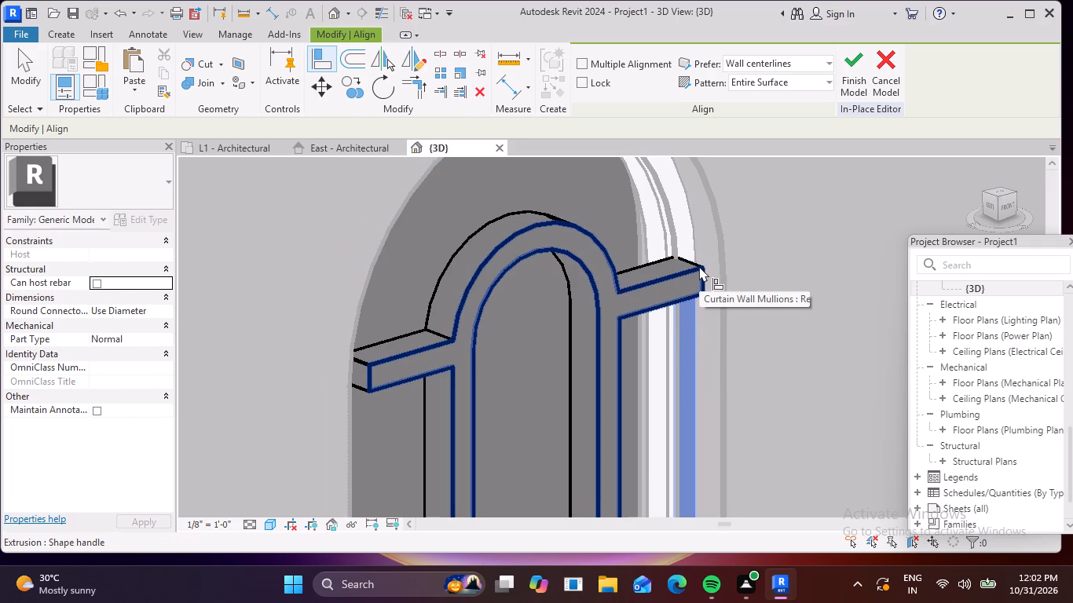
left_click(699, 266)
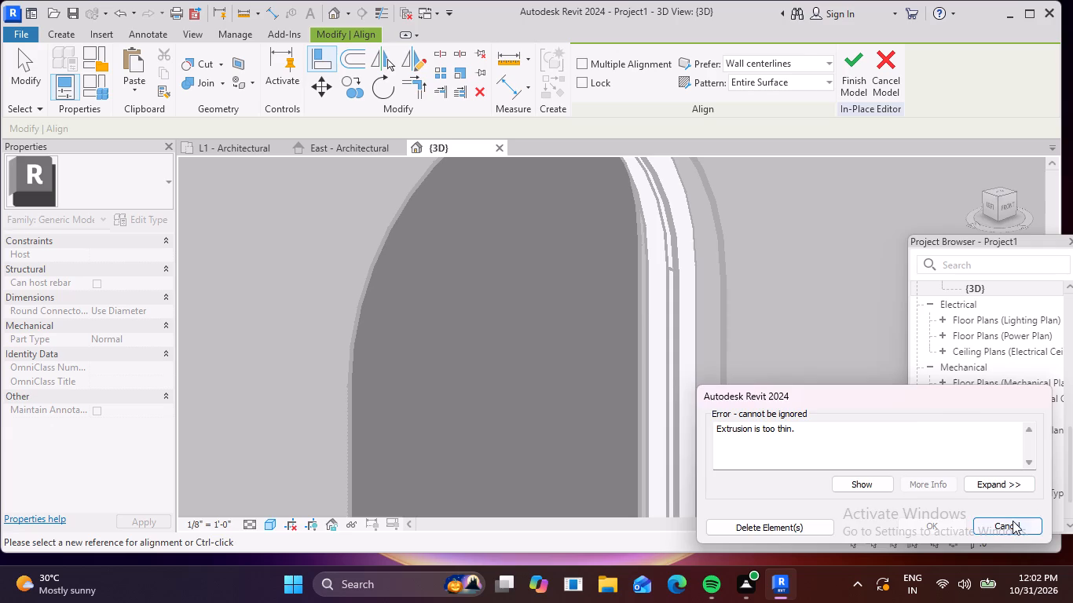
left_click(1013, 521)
Align the frame extrusion's front face with the inner portion of the window's right vertical mullion, setting the frame deeper into the opening.
scroll(710, 342, "down", 4)
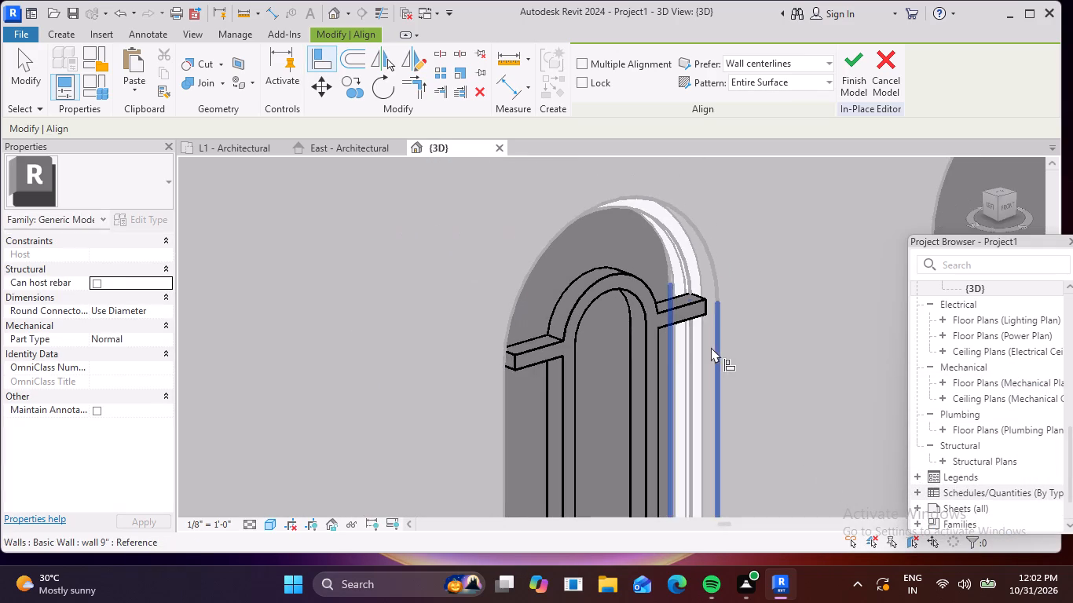
middle_click_drag(718, 352, 705, 127)
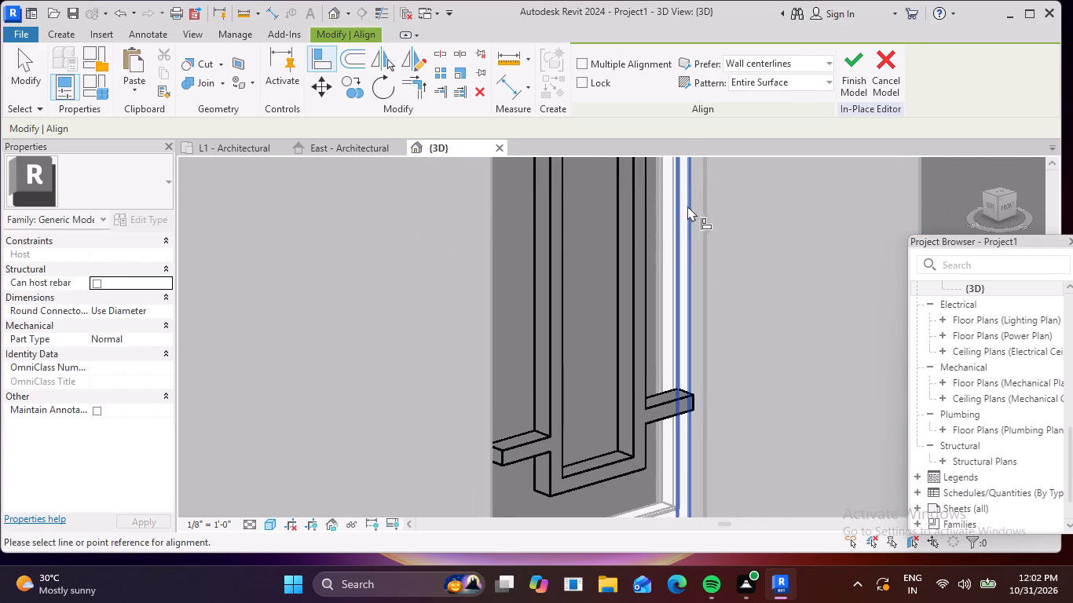
scroll(682, 211, "down", 2)
middle_click_drag(681, 243, 686, 327)
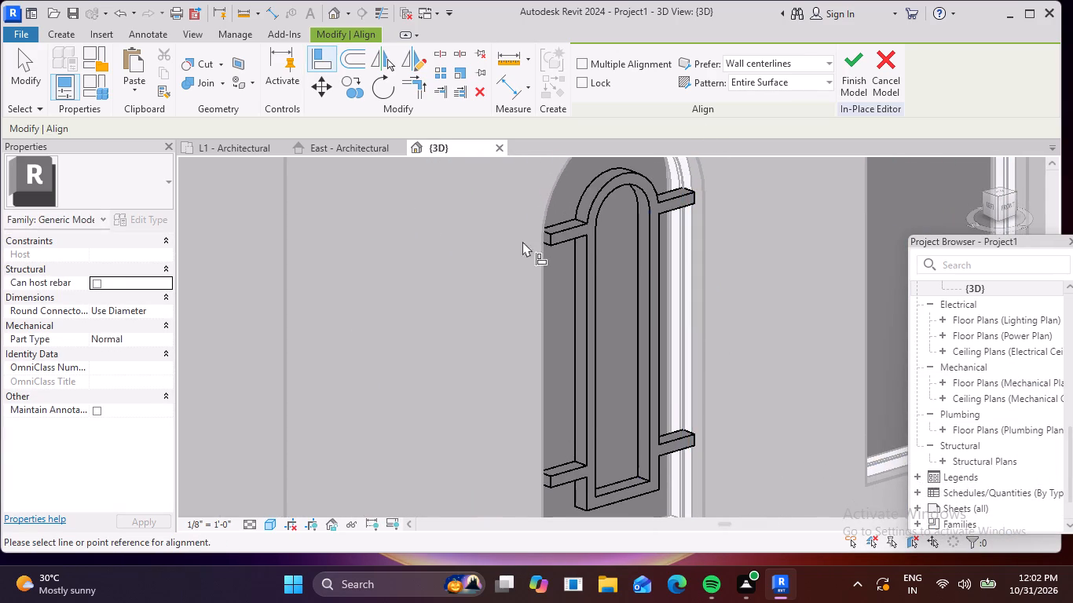
left_click(313, 61)
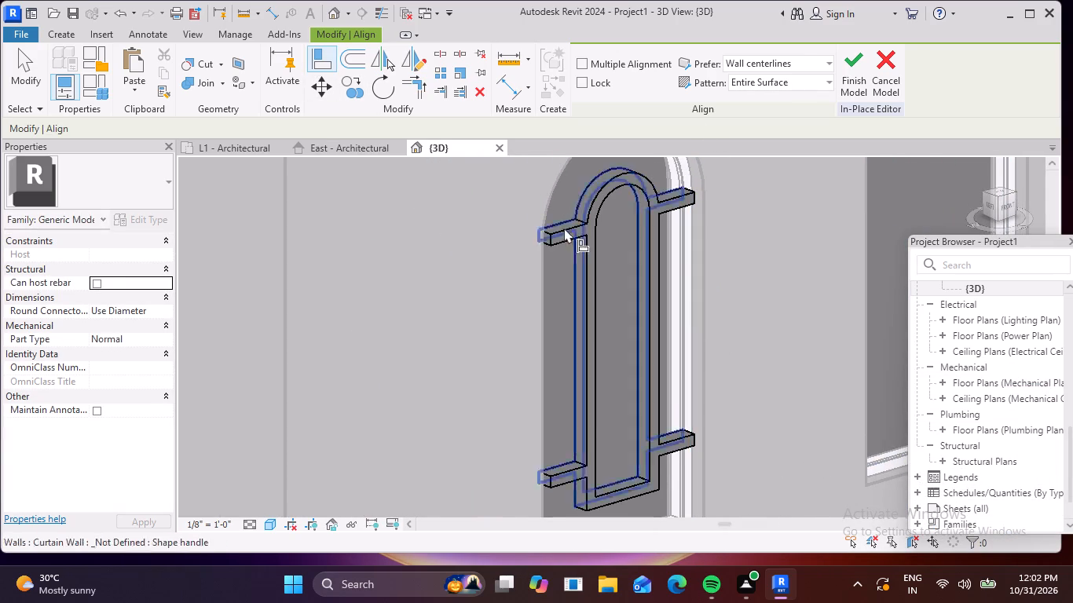
left_click(672, 235)
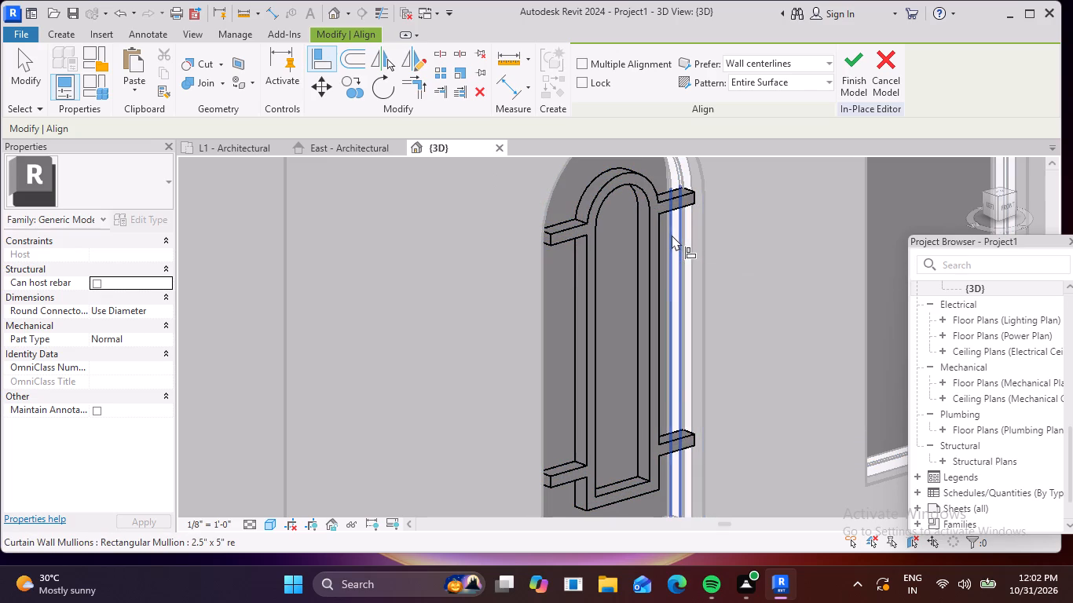
left_click(697, 197)
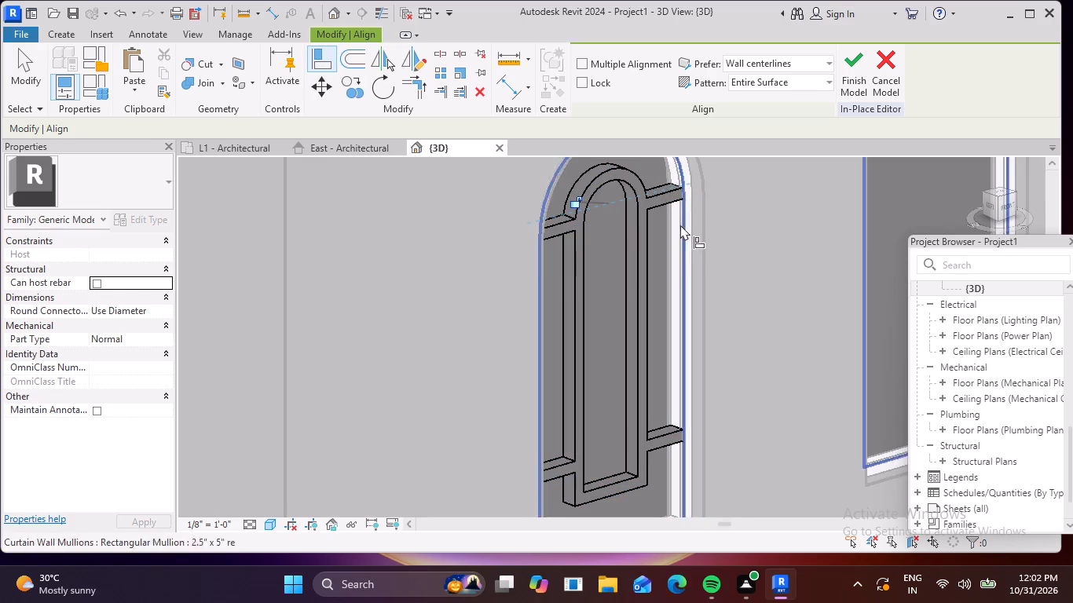
key("Escape")
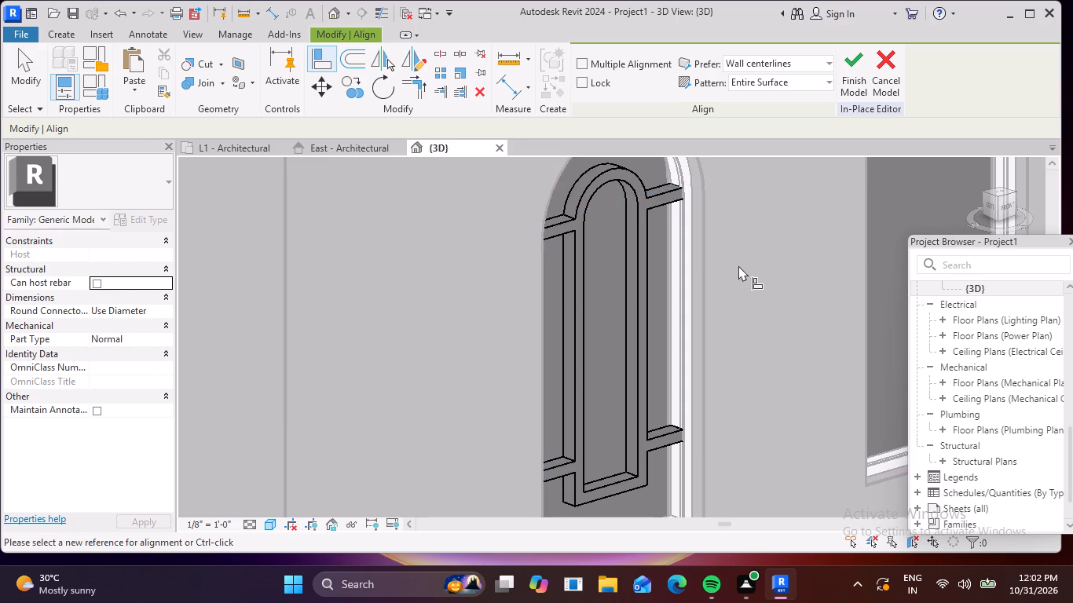
Examine how the frame sits in the arched window opening, from oblique angles on both sides and from the front.
scroll(733, 266, "down", 2)
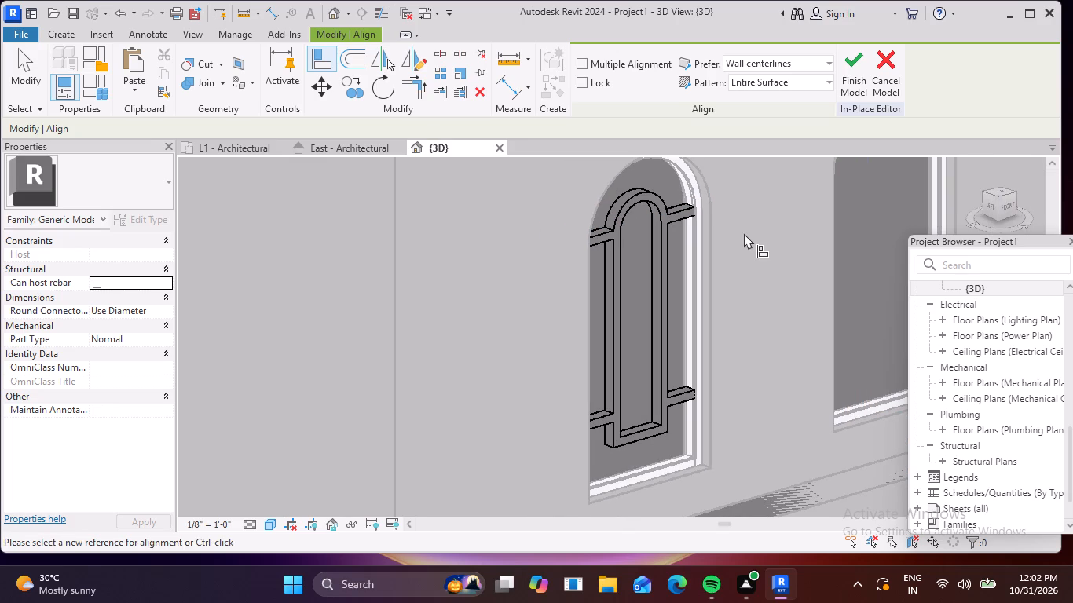
middle_click_drag(744, 233, 626, 294, "shift")
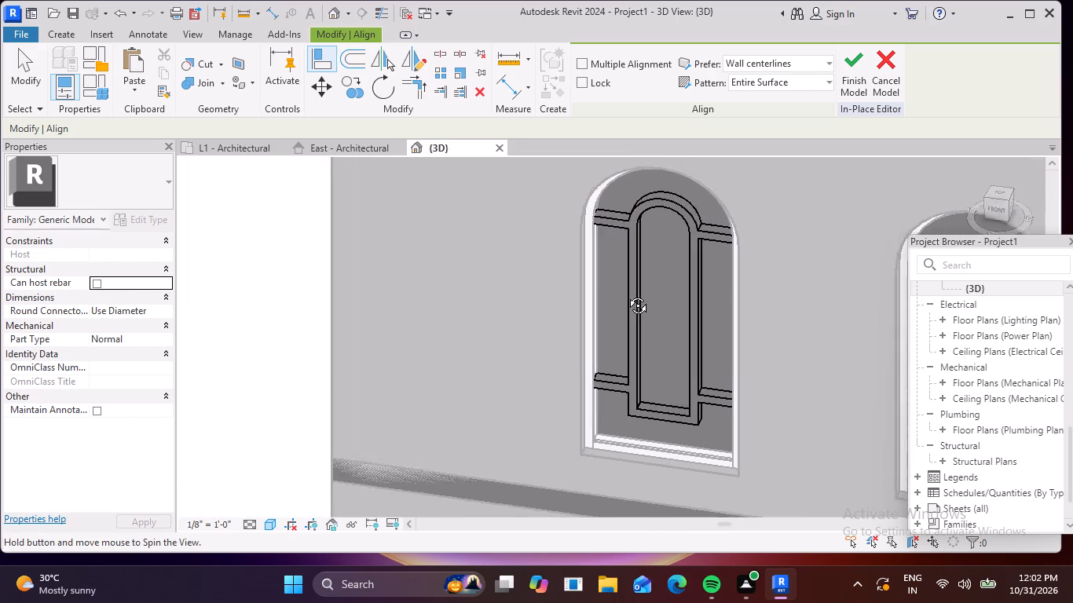
middle_click_drag(626, 294, 589, 302, "shift")
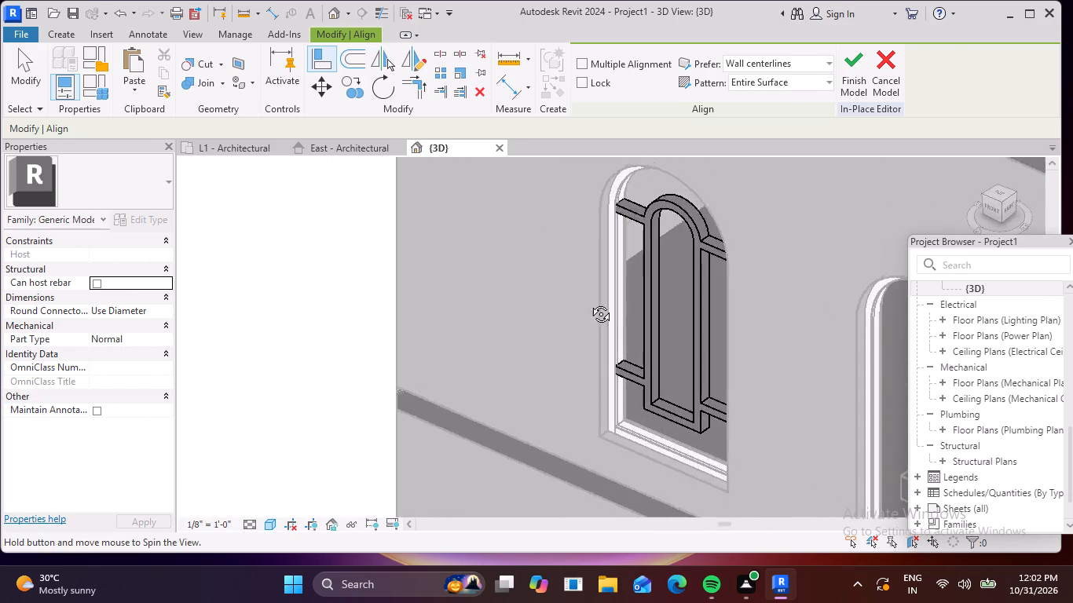
middle_click_drag(589, 302, 734, 286, "shift")
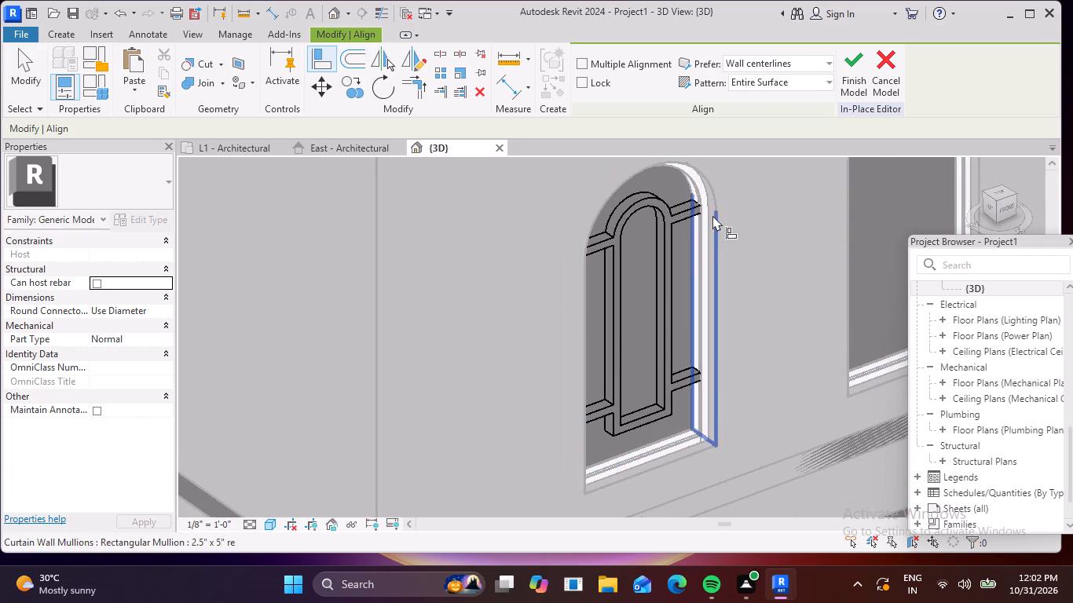
scroll(712, 215, "up", 4)
scroll(760, 214, "down", 2)
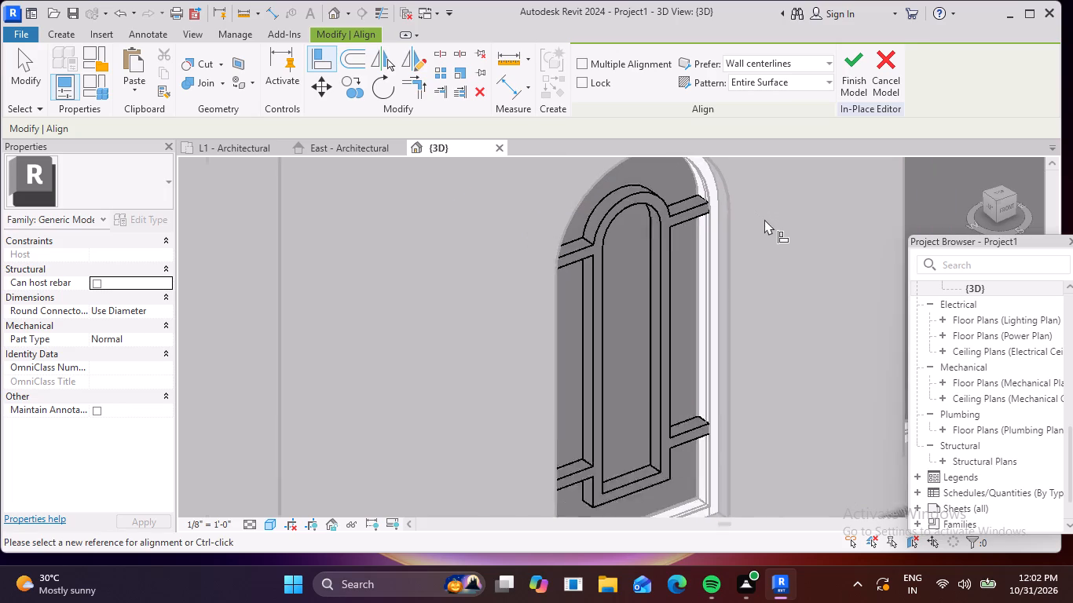
scroll(764, 219, "down", 1)
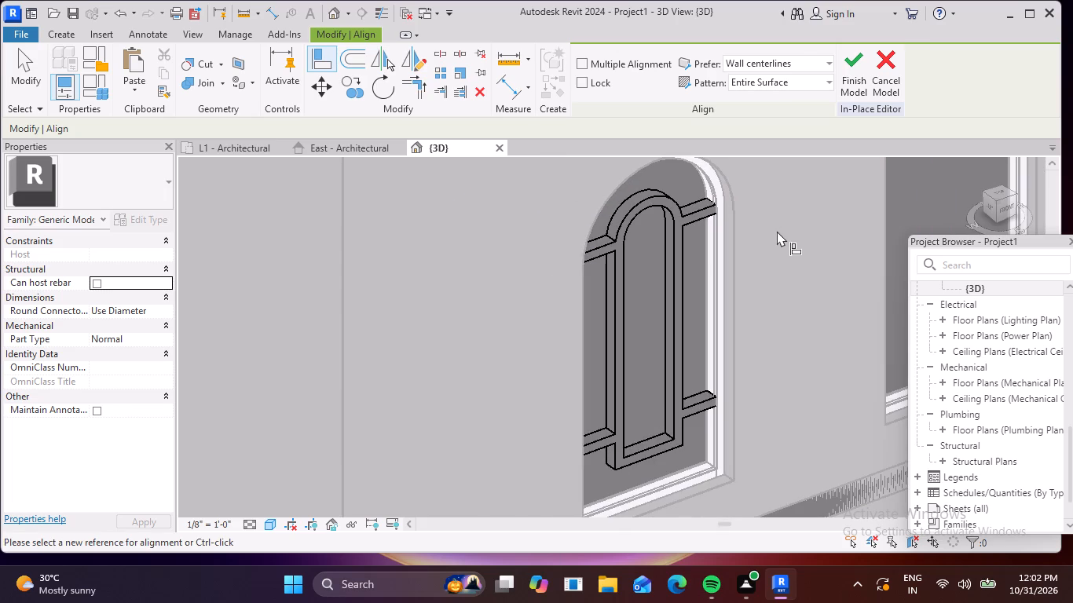
left_click(1008, 206)
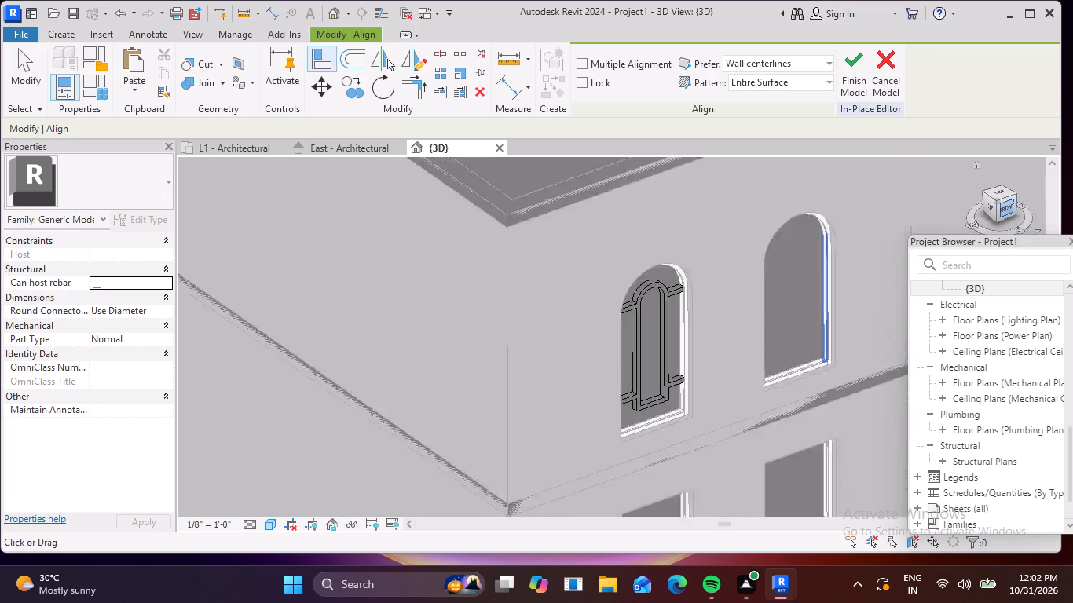
scroll(583, 334, "up", 13)
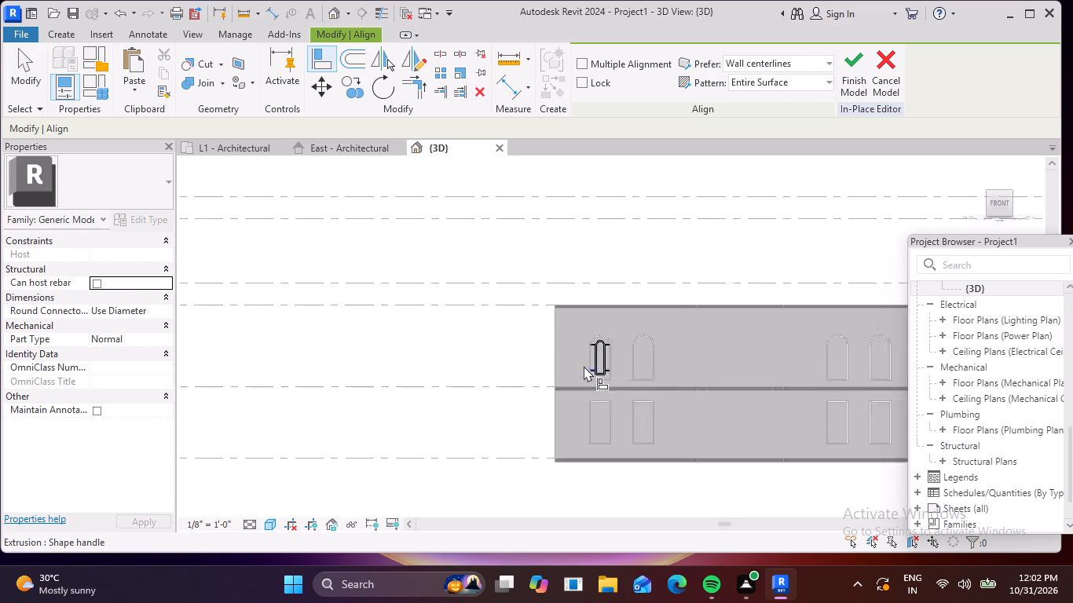
scroll(584, 366, "up", 10)
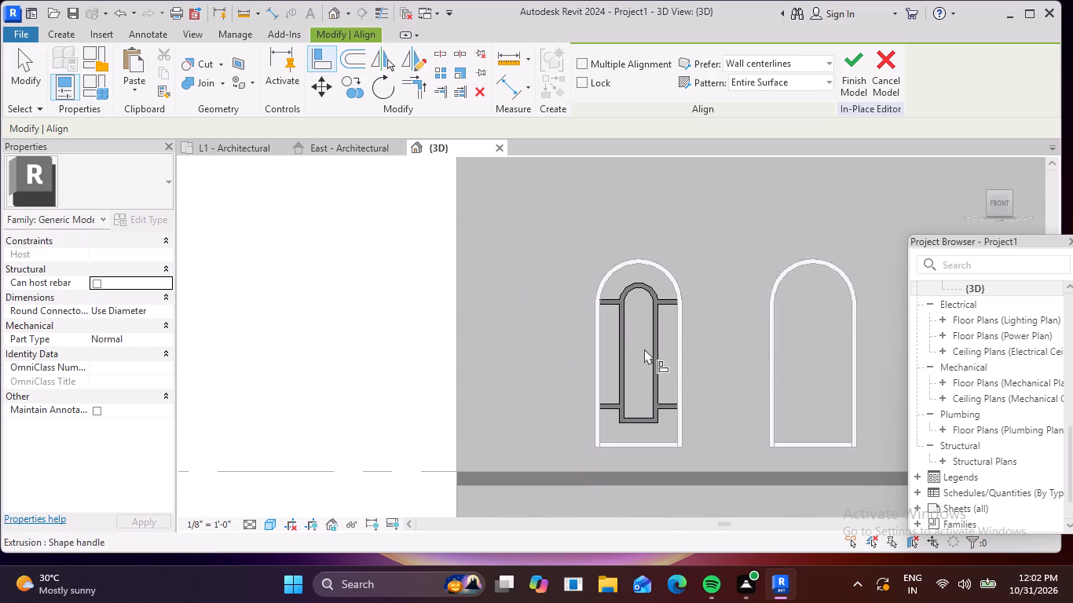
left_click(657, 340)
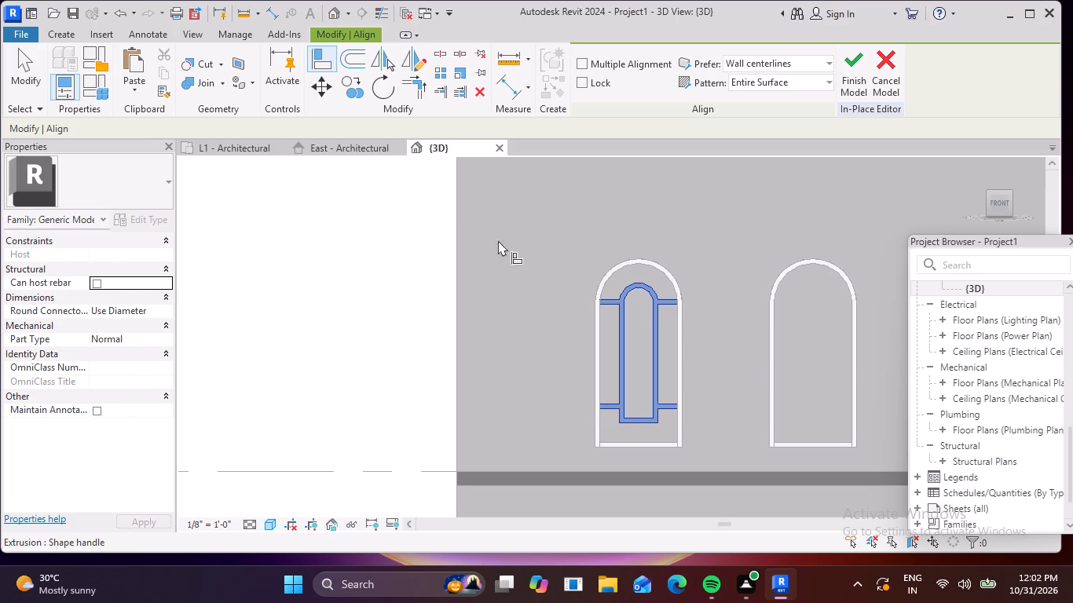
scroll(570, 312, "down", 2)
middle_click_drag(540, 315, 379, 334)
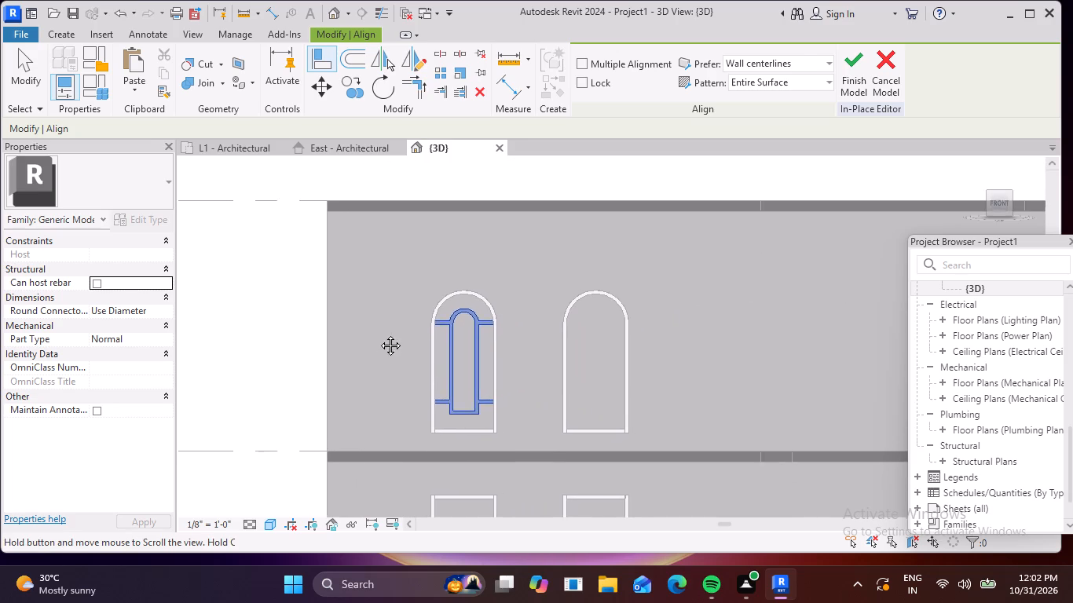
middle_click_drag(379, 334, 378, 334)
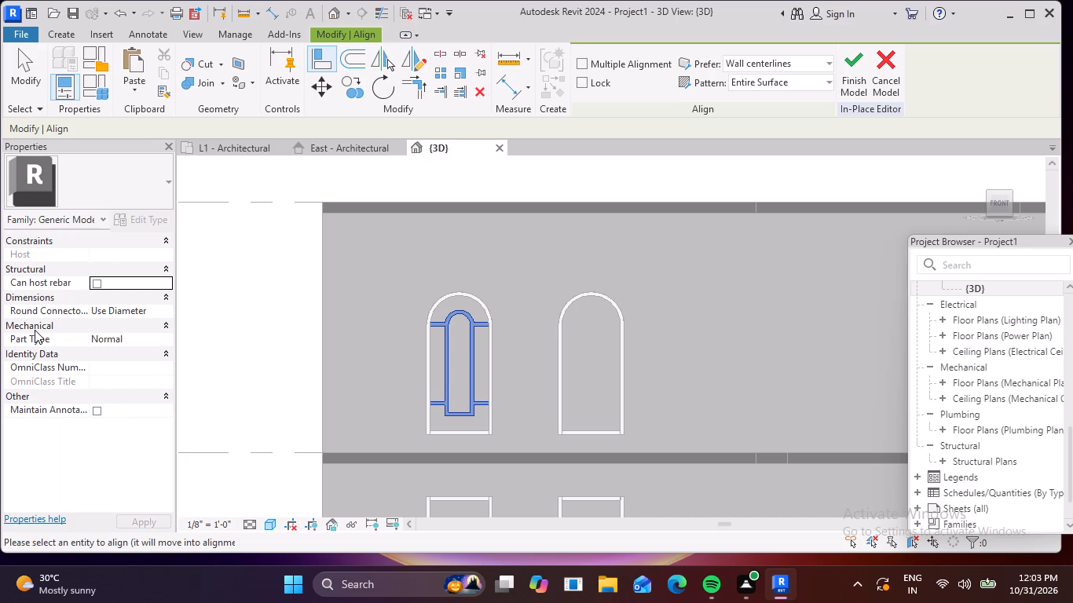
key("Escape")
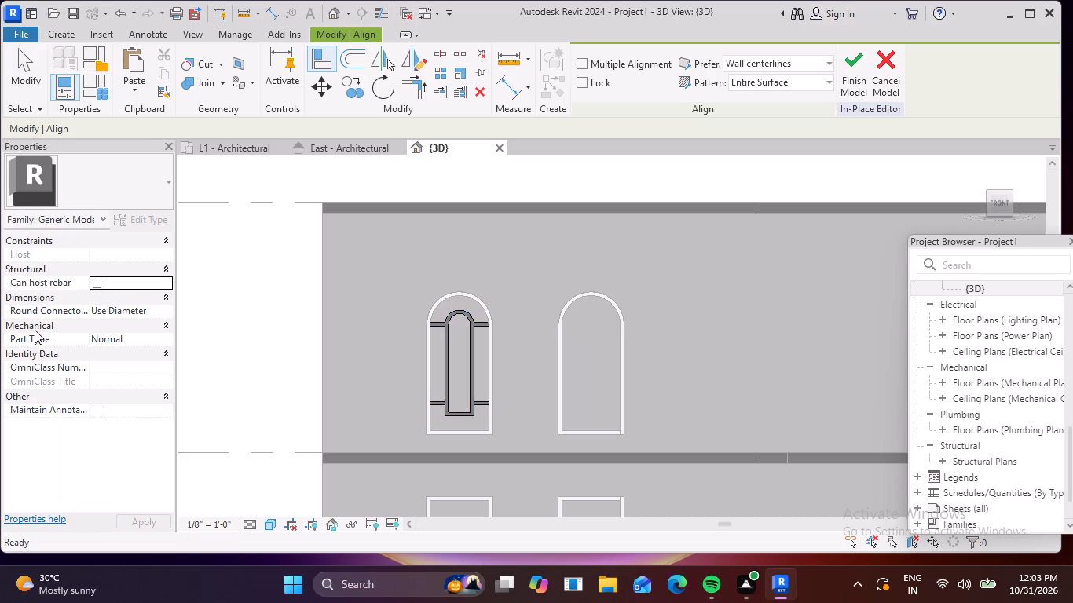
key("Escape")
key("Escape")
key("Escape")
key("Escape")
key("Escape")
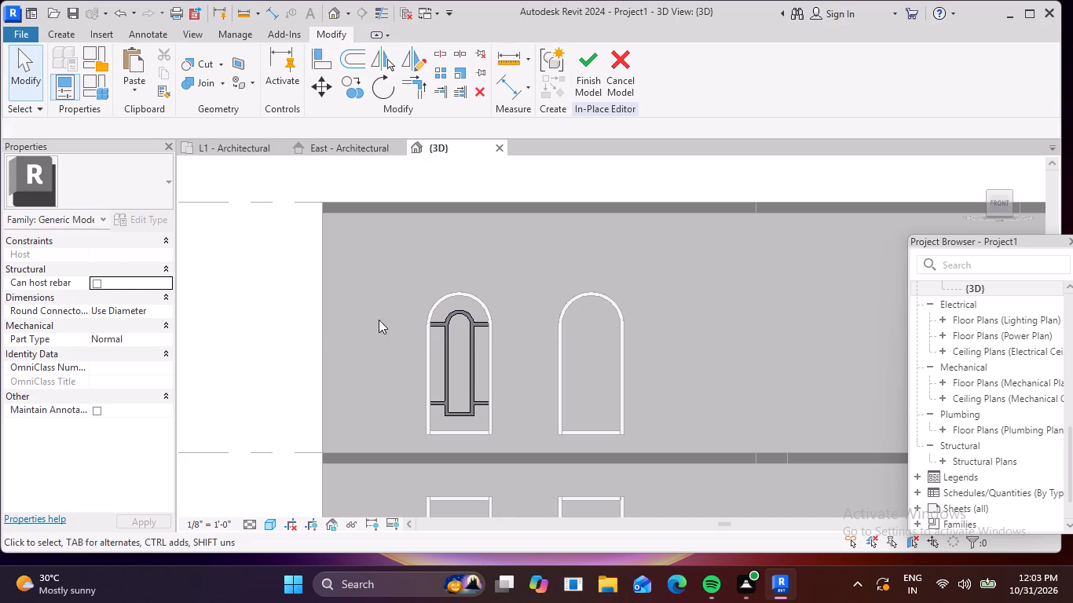
Open the material choice for the arched frame extrusion and pick Aluminum from the project materials.
left_click(466, 311)
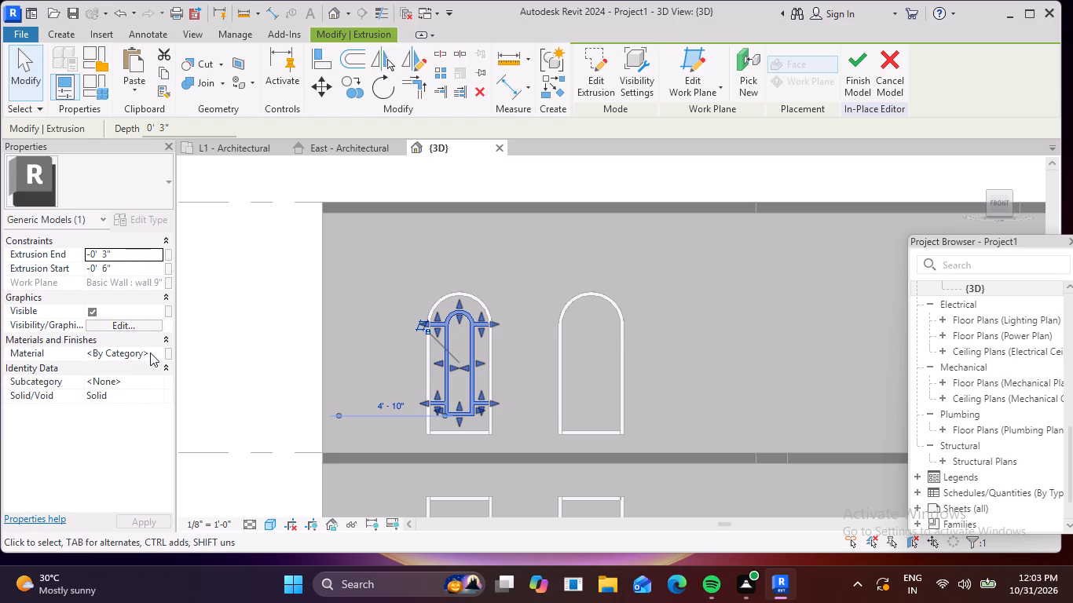
left_click(170, 350)
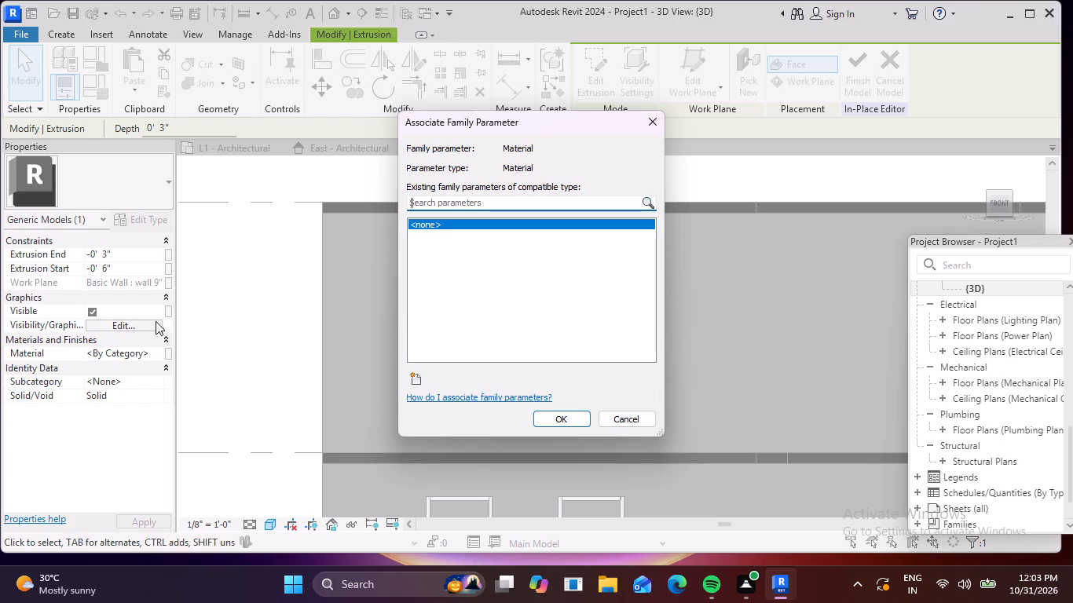
left_click(152, 351)
left_click(652, 118)
left_click(151, 346)
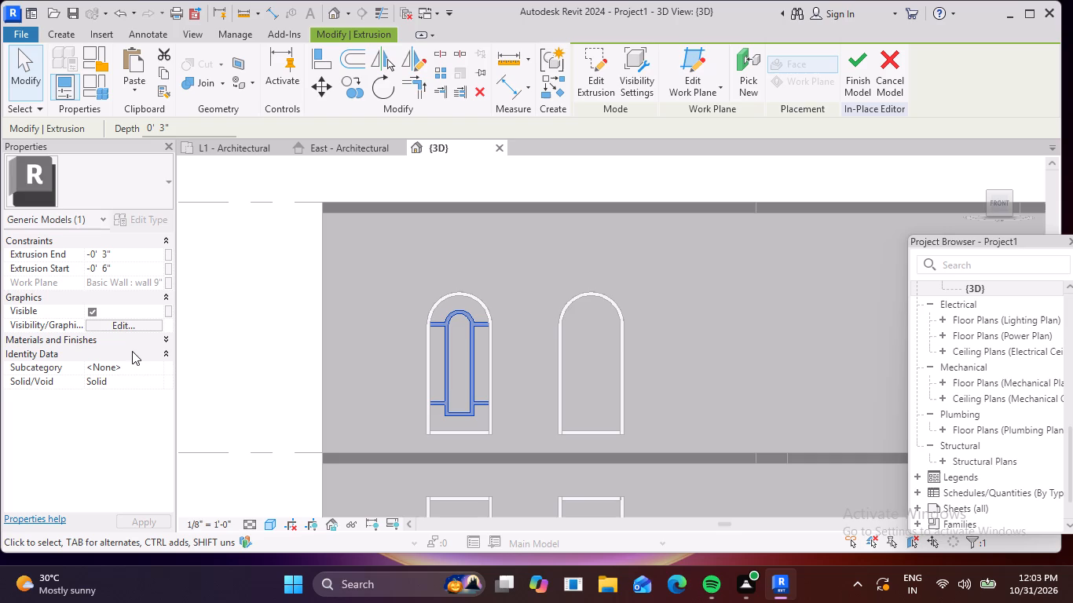
left_click(162, 336)
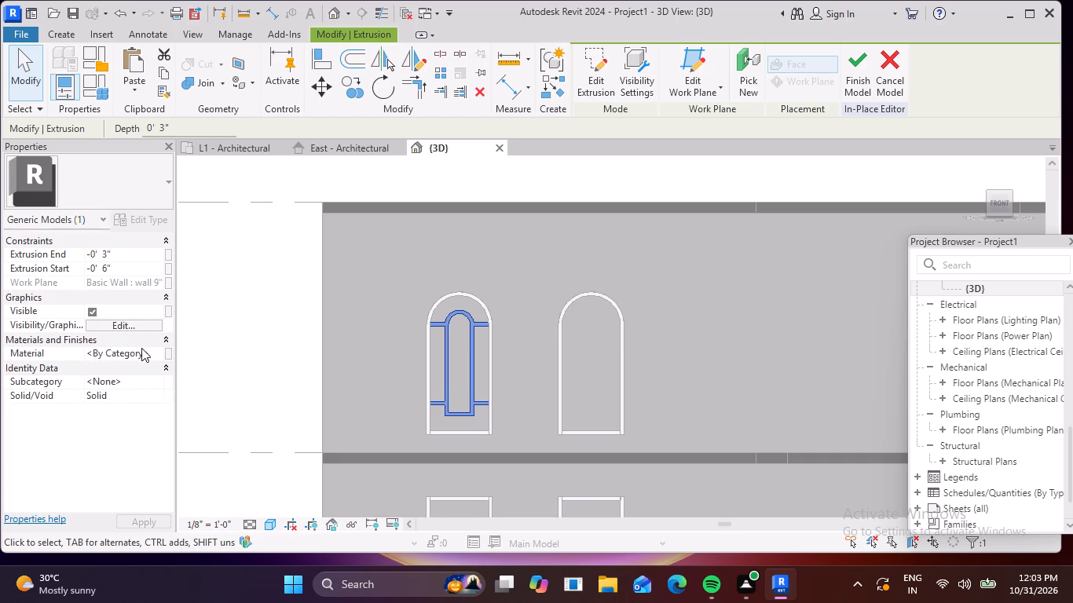
left_click(124, 353)
left_click(160, 353)
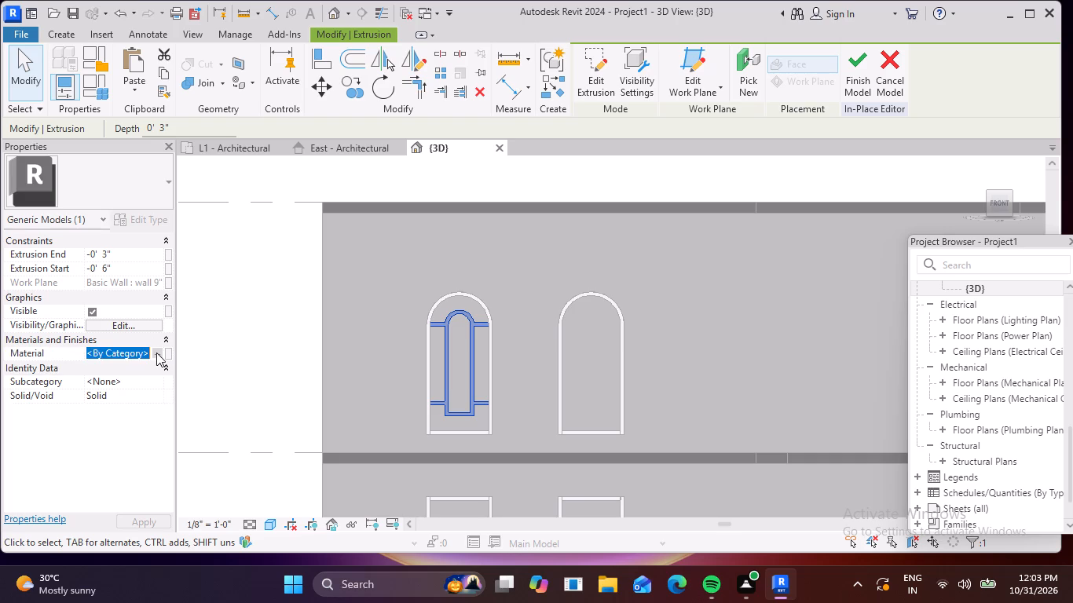
left_click(156, 353)
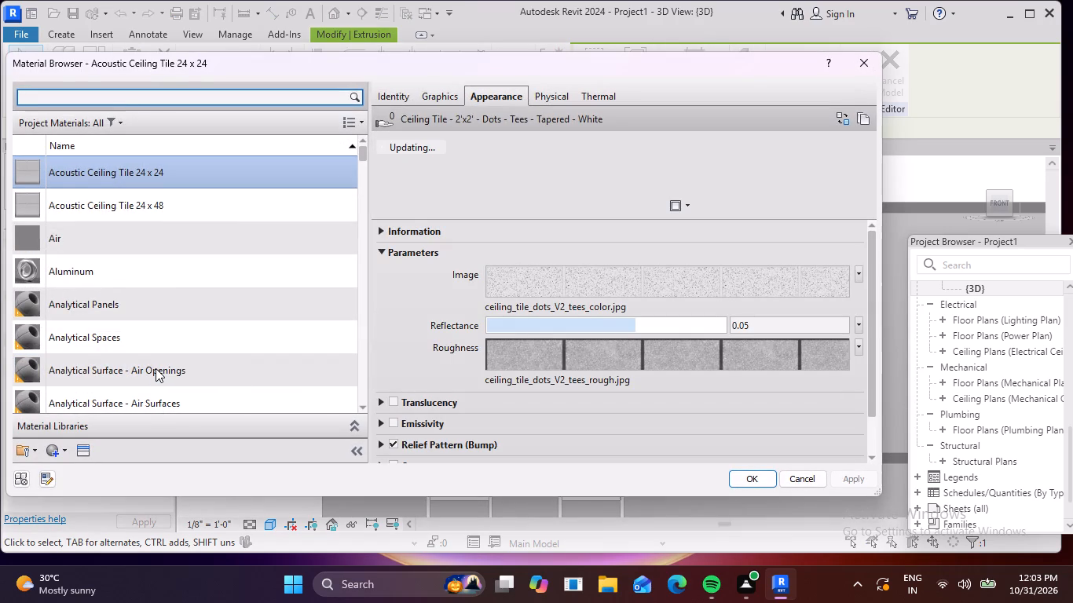
left_click(165, 276)
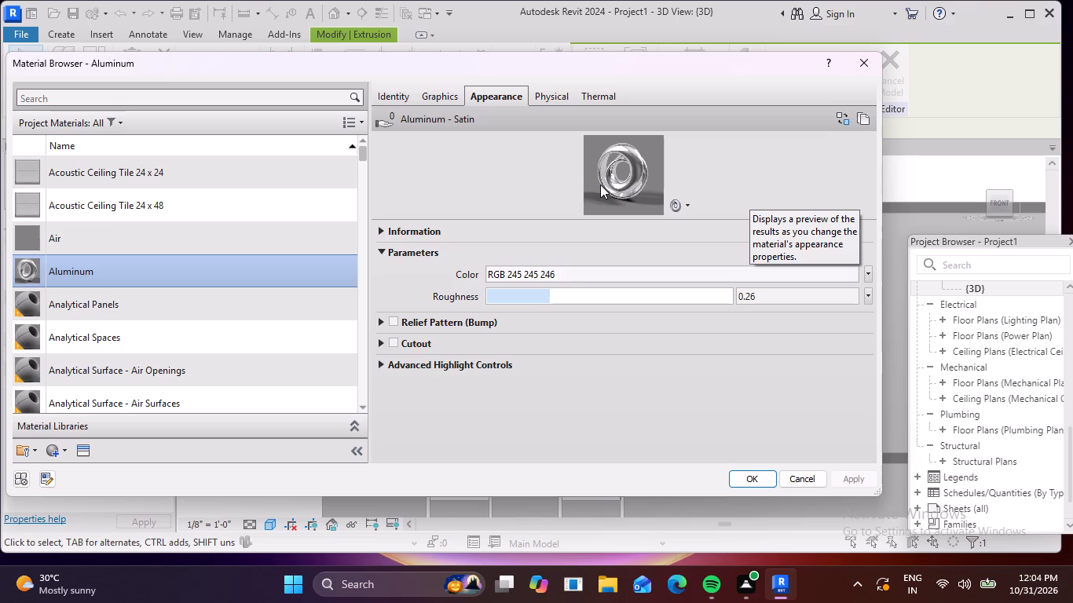
Examine the Aluminum material's identity, graphics and appearance settings, including its shading and its surface and cut patterns.
left_click(441, 90)
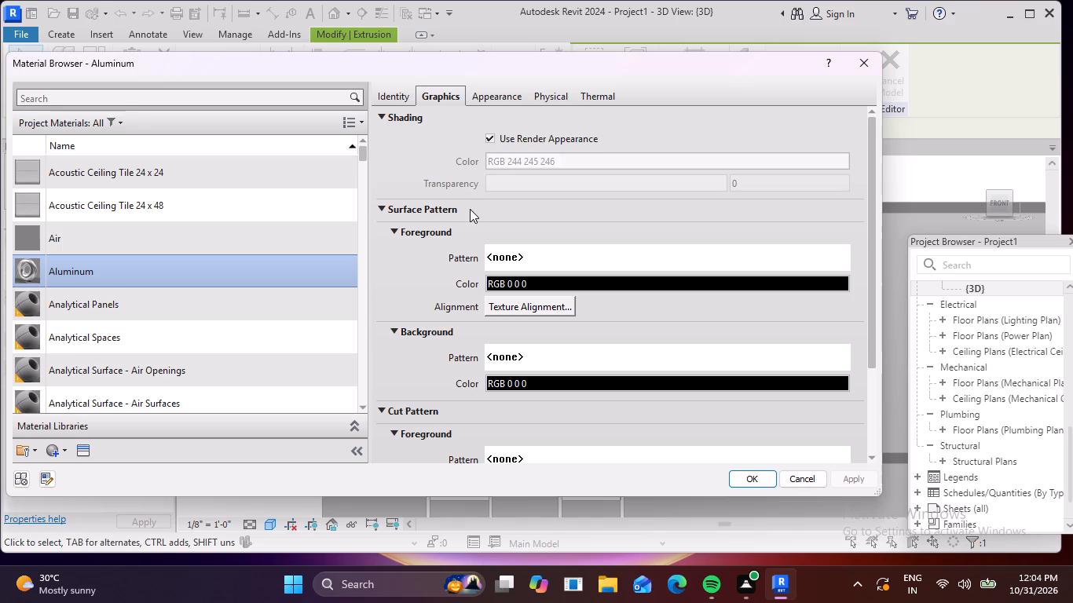
left_click(511, 92)
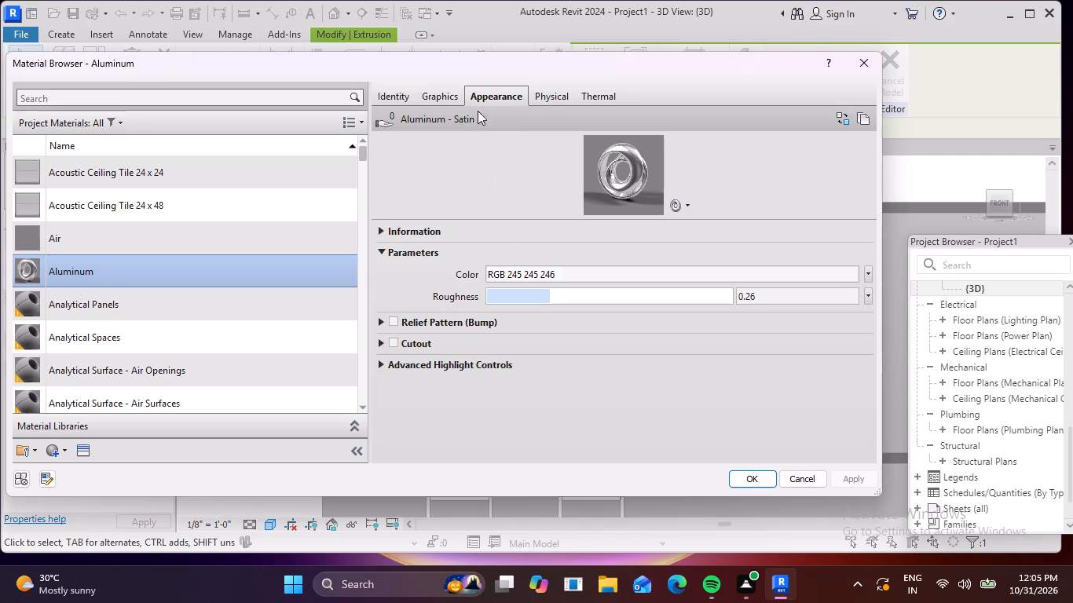
left_click(450, 85)
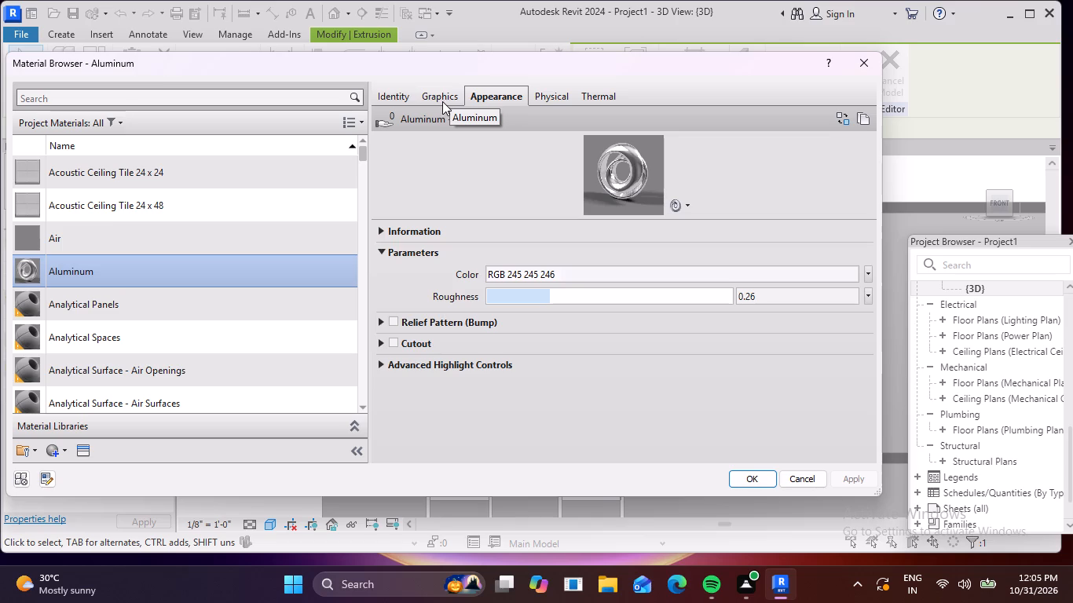
left_click(442, 101)
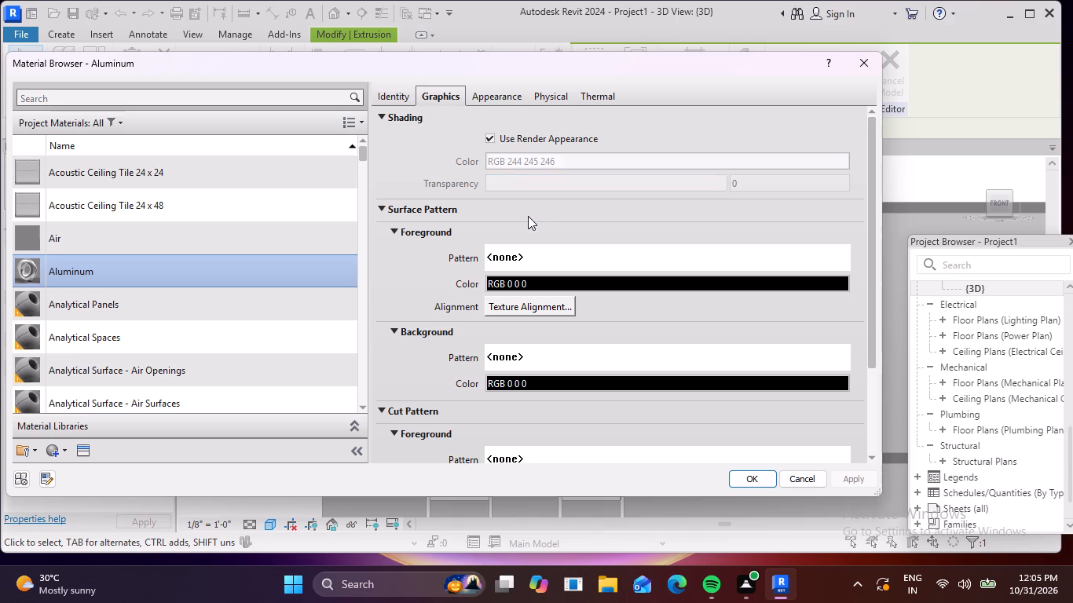
scroll(528, 216, "down", 4)
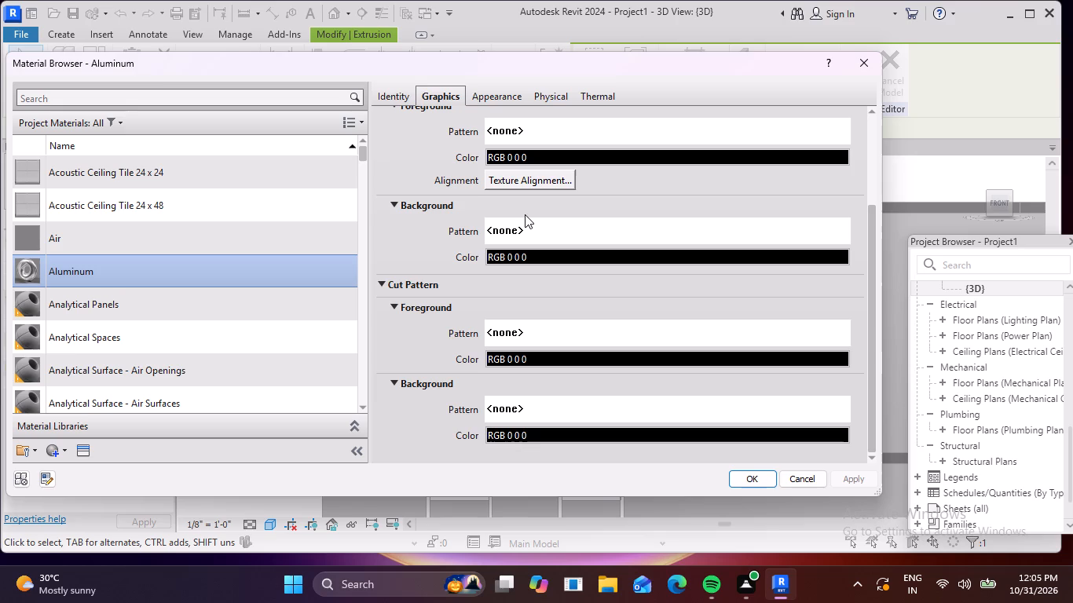
scroll(525, 214, "up", 6)
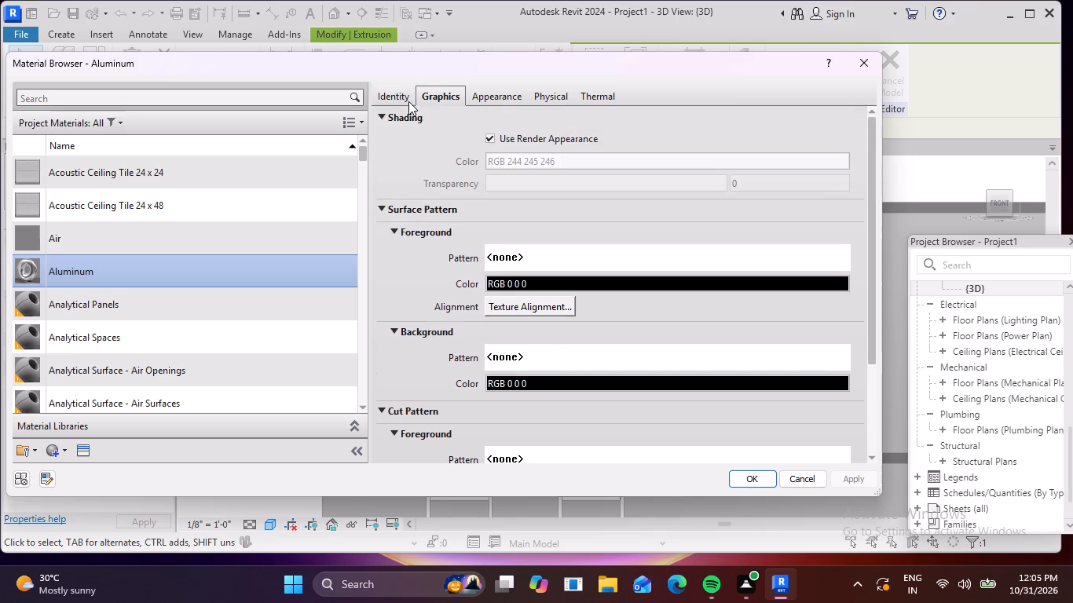
left_click(402, 98)
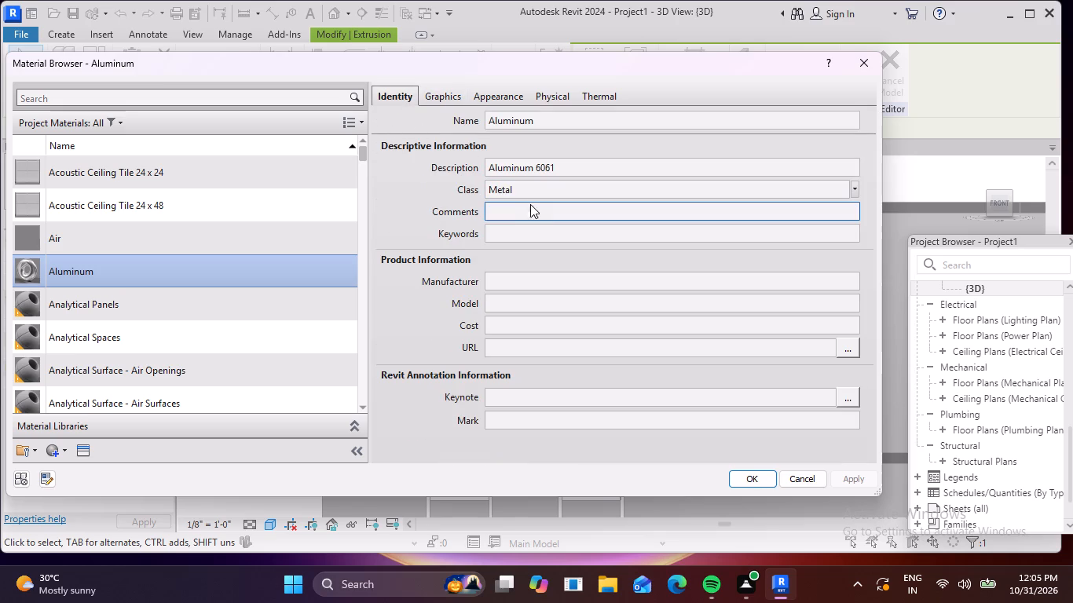
left_click(511, 97)
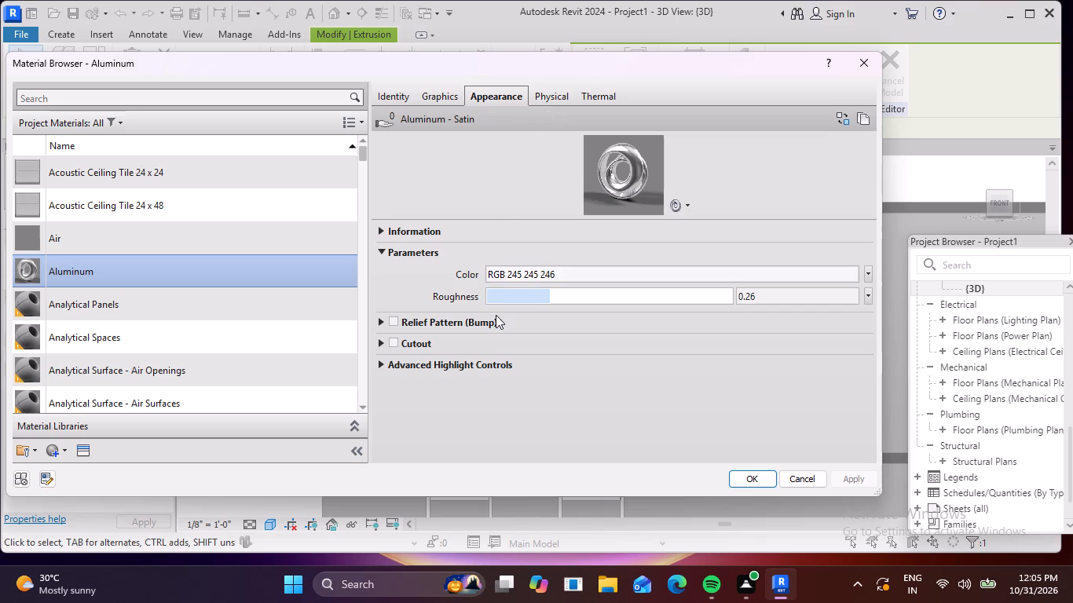
Inspect the information, relief pattern, cutout and advanced highlight sections of Aluminum's appearance.
left_click(528, 230)
left_click(385, 228)
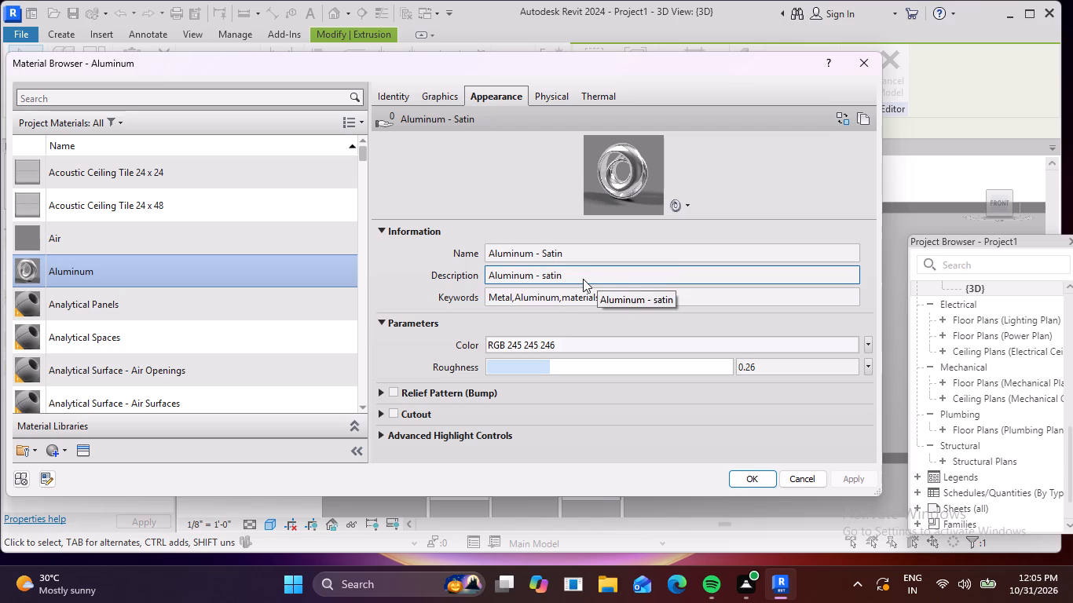
left_click(388, 228)
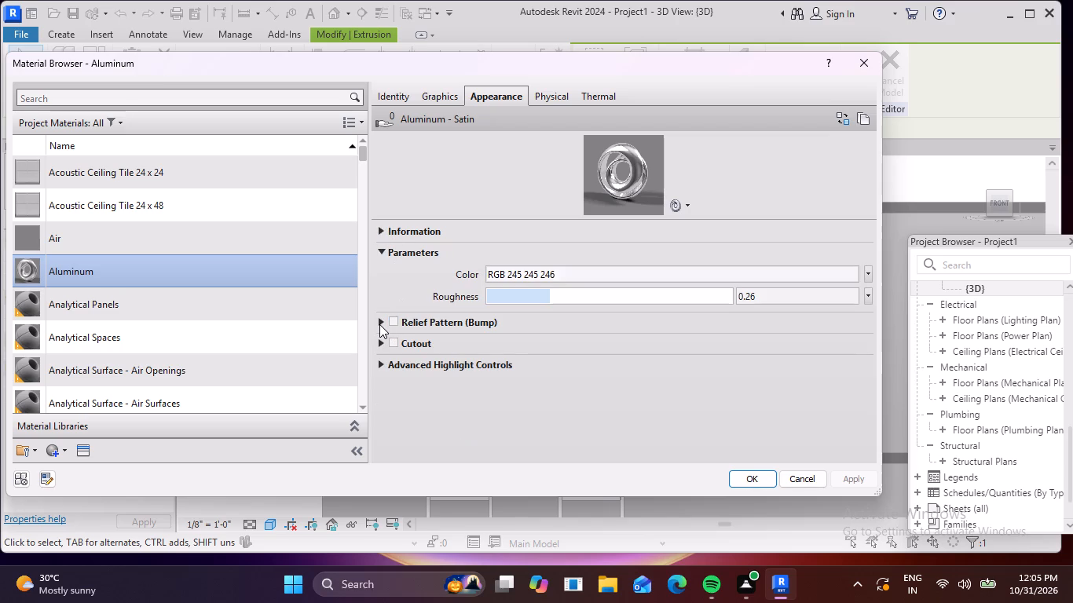
left_click(379, 324)
left_click(379, 324)
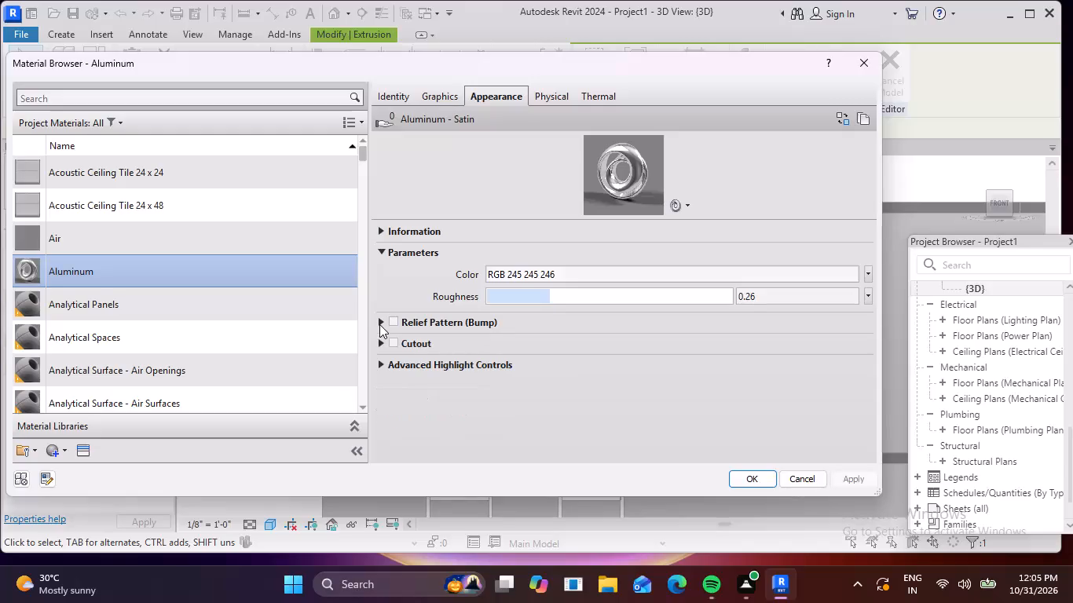
left_click(382, 368)
left_click(382, 368)
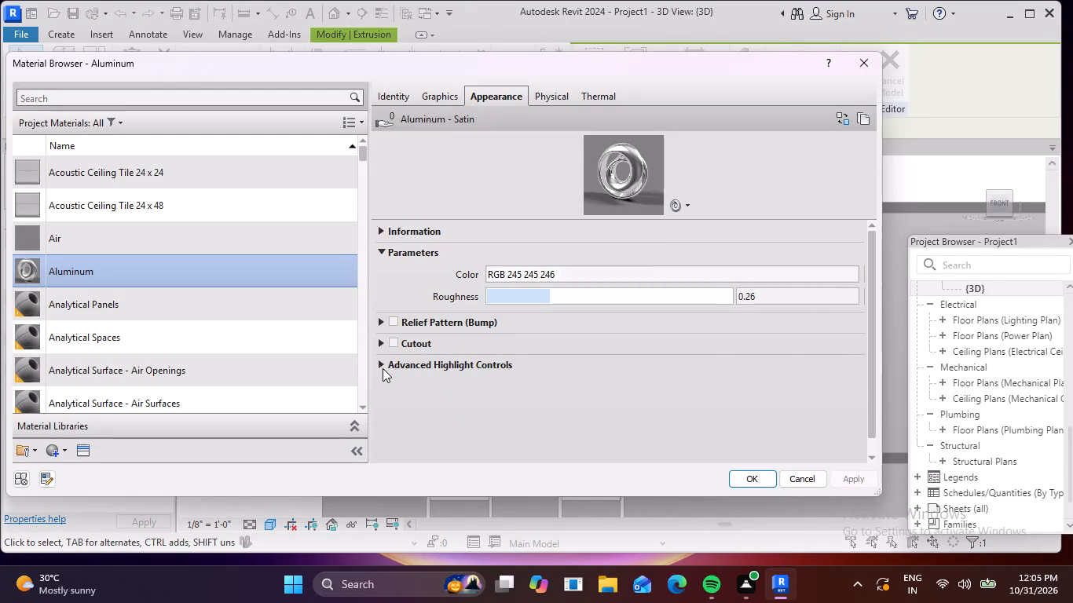
left_click(379, 345)
left_click(379, 345)
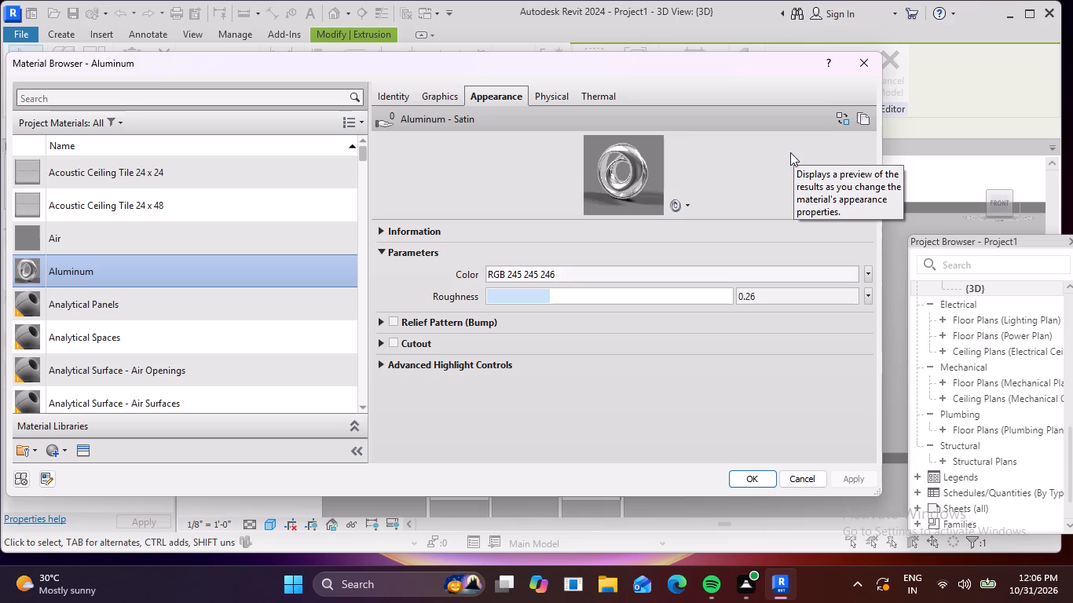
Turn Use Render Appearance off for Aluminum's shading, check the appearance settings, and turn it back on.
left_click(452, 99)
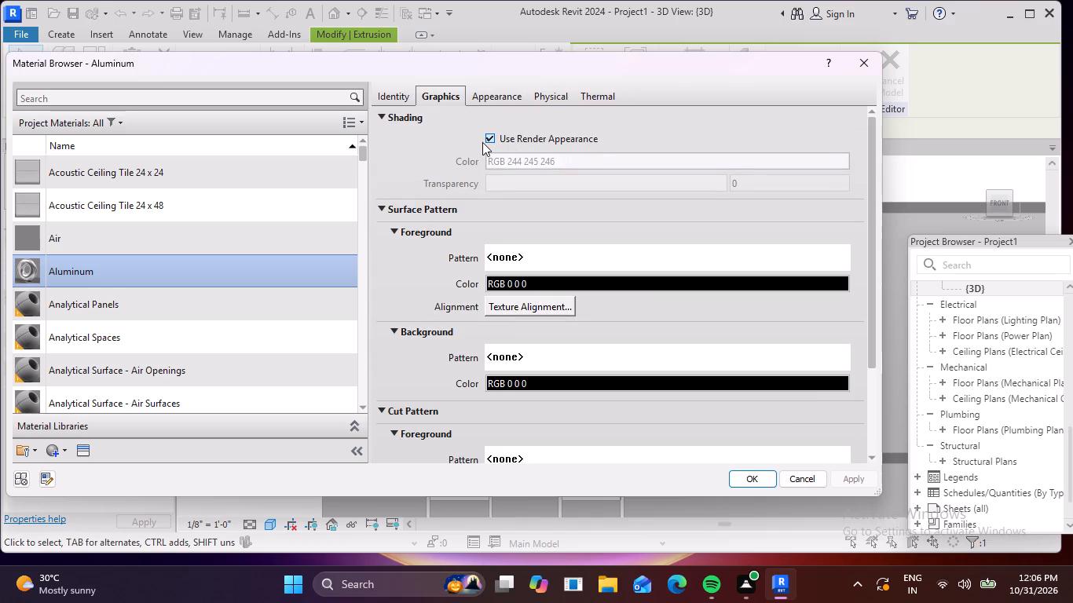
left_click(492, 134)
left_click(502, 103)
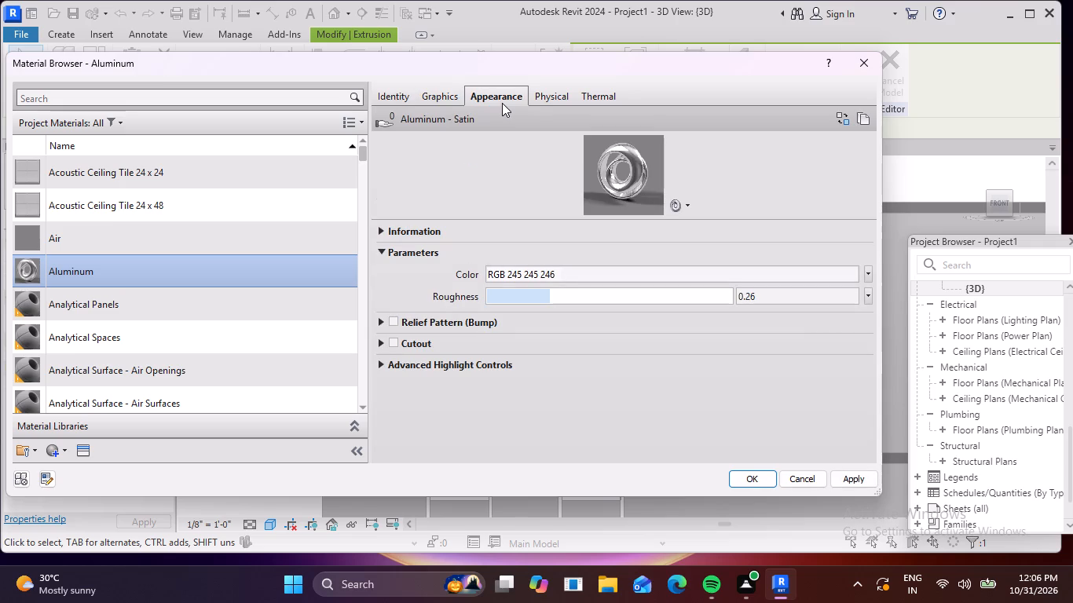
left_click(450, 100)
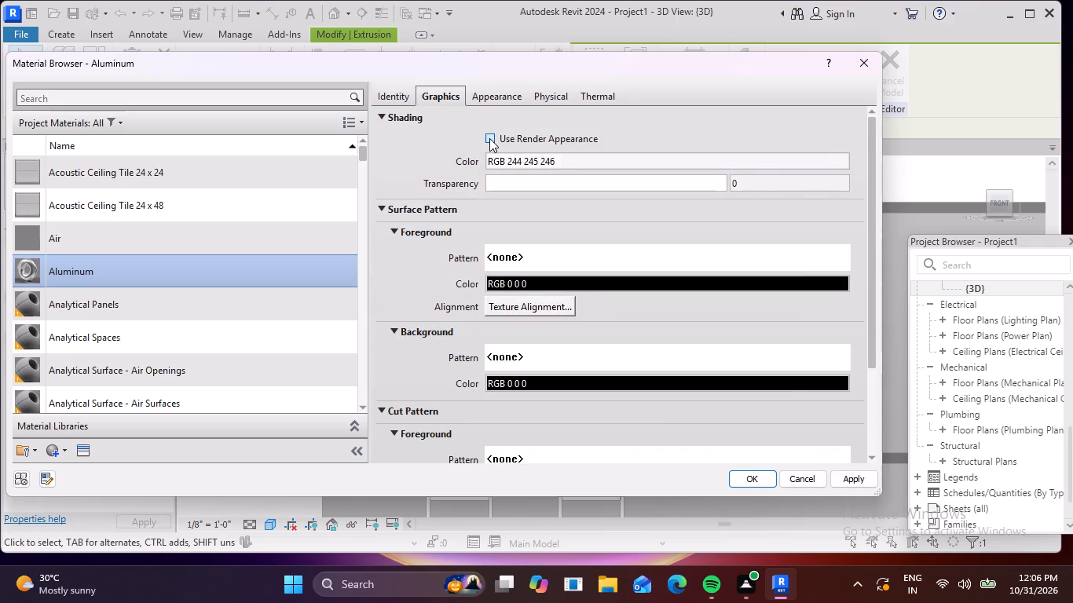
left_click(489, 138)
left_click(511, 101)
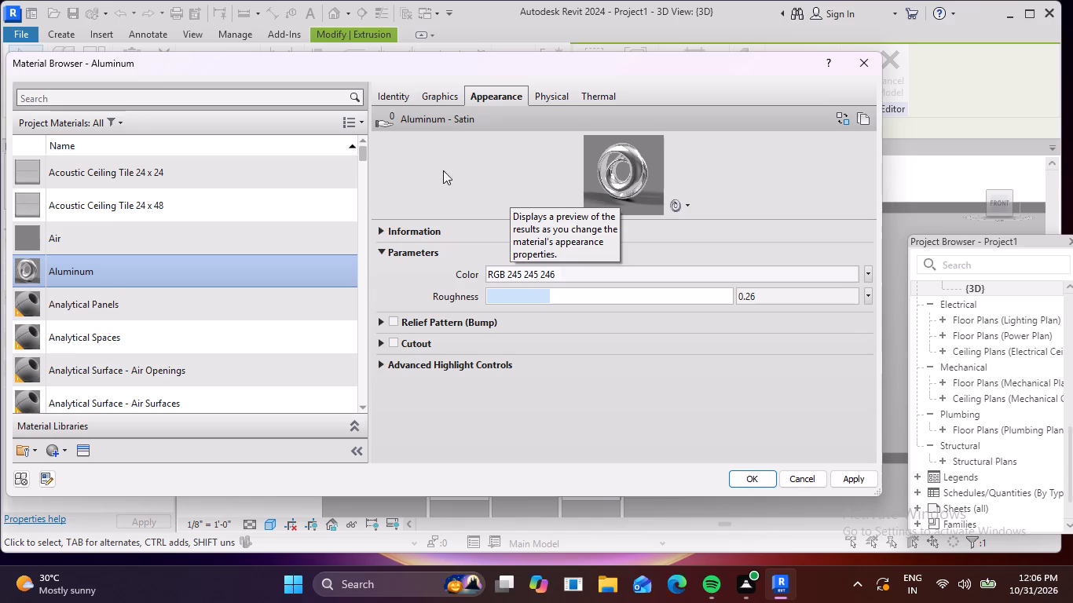
Examine the preview options and the name and description information of the Aluminum - Satin appearance asset.
left_click(432, 118)
double_click(458, 116)
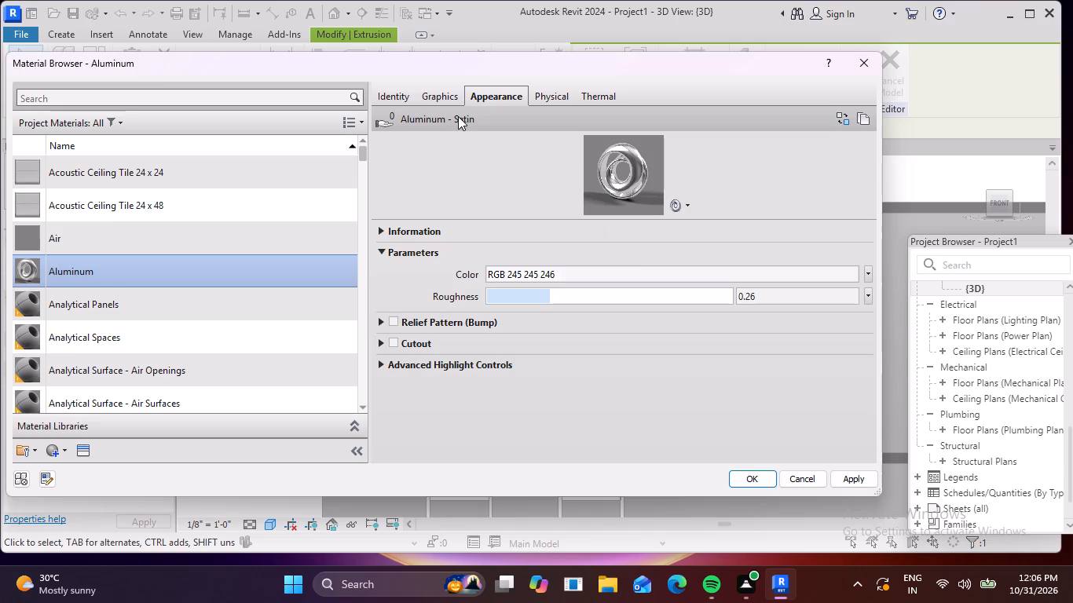
left_click(684, 205)
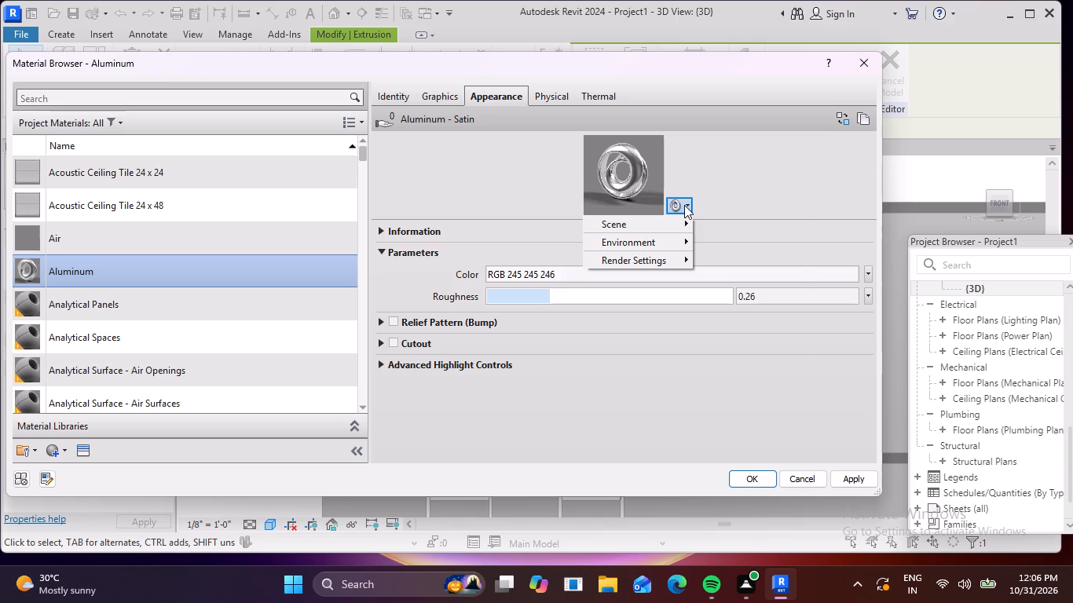
left_click(495, 229)
left_click(495, 229)
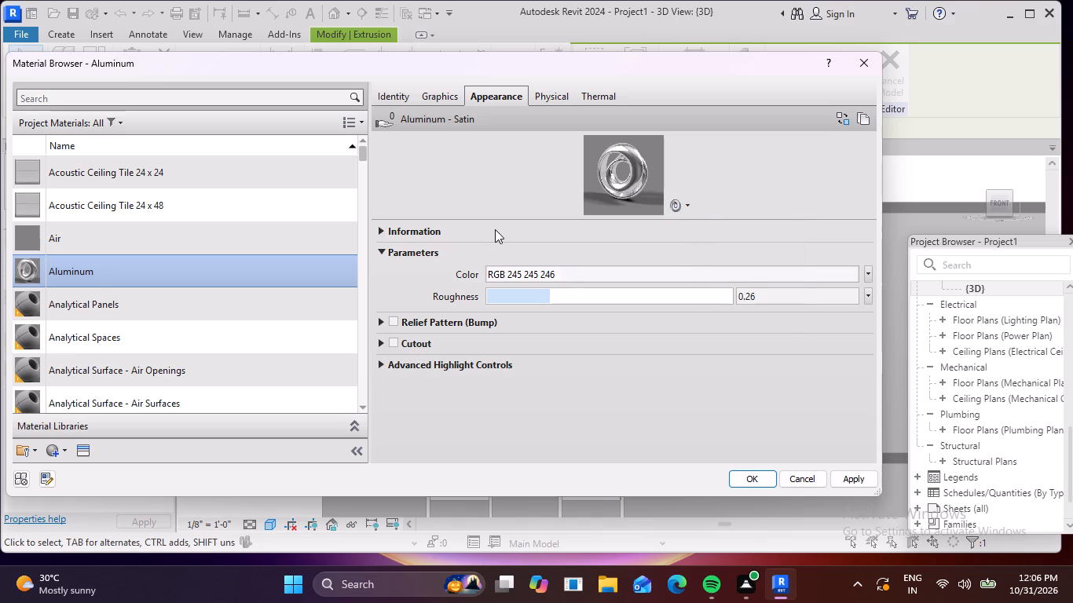
left_click(429, 228)
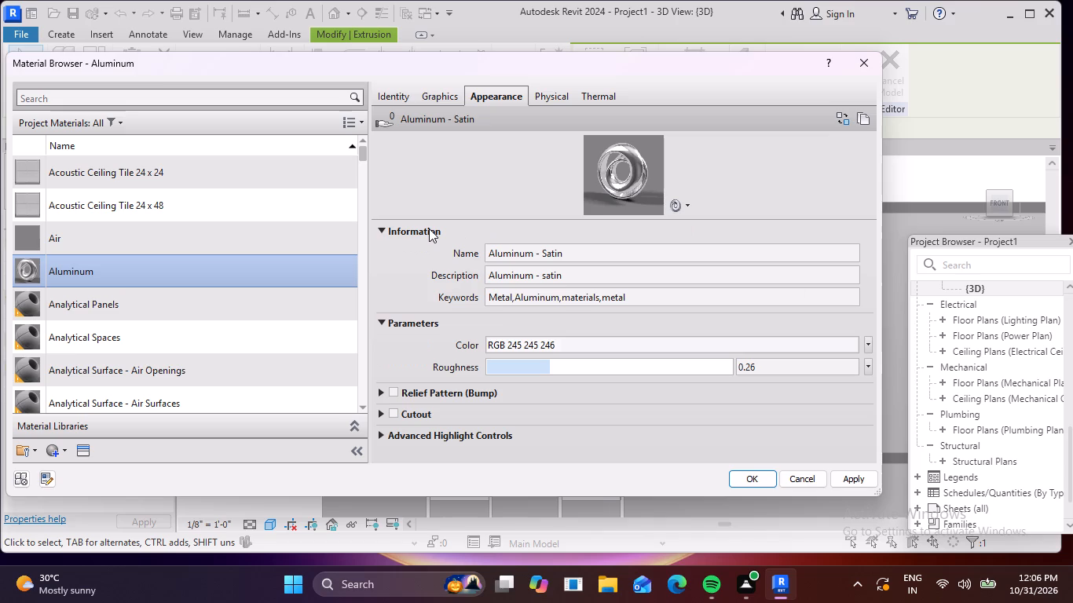
left_click(576, 279)
double_click(576, 279)
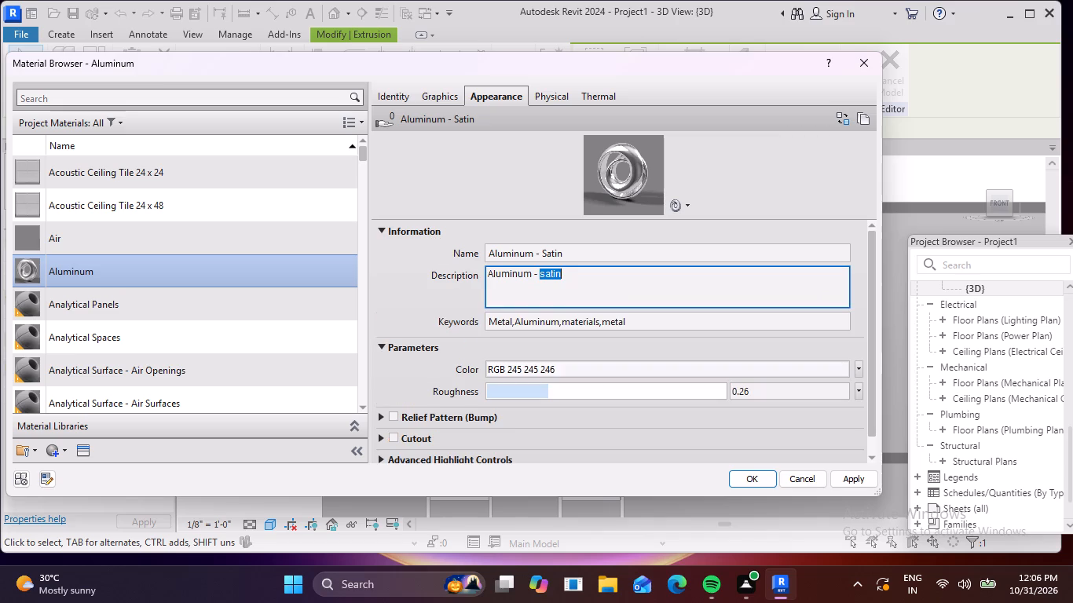
left_click(576, 279)
left_click(581, 256)
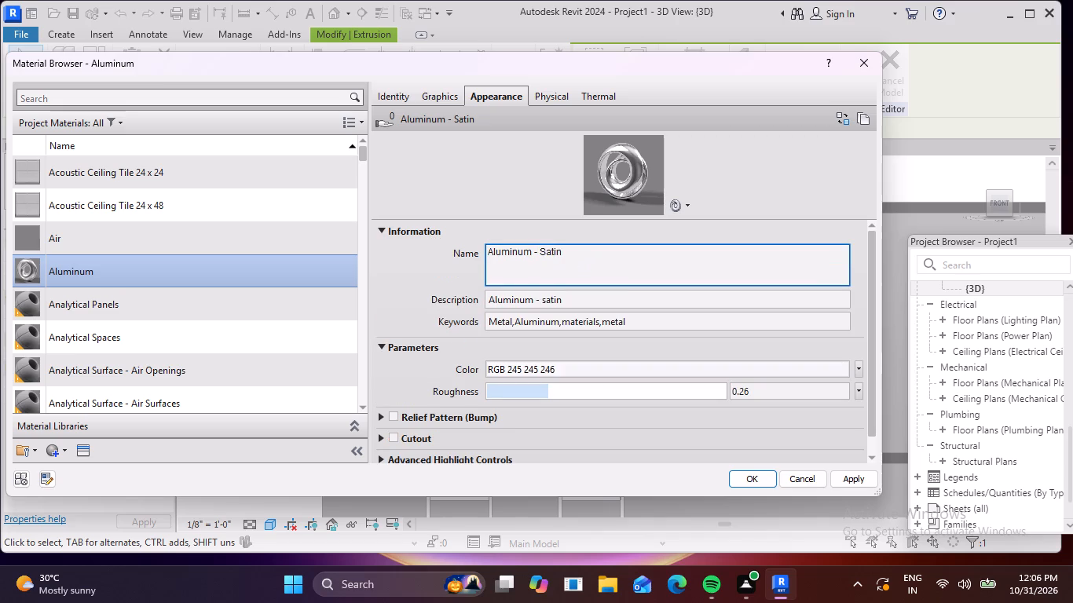
Review the Aluminum material's identity, graphics, physical and thermal properties.
left_click(412, 96)
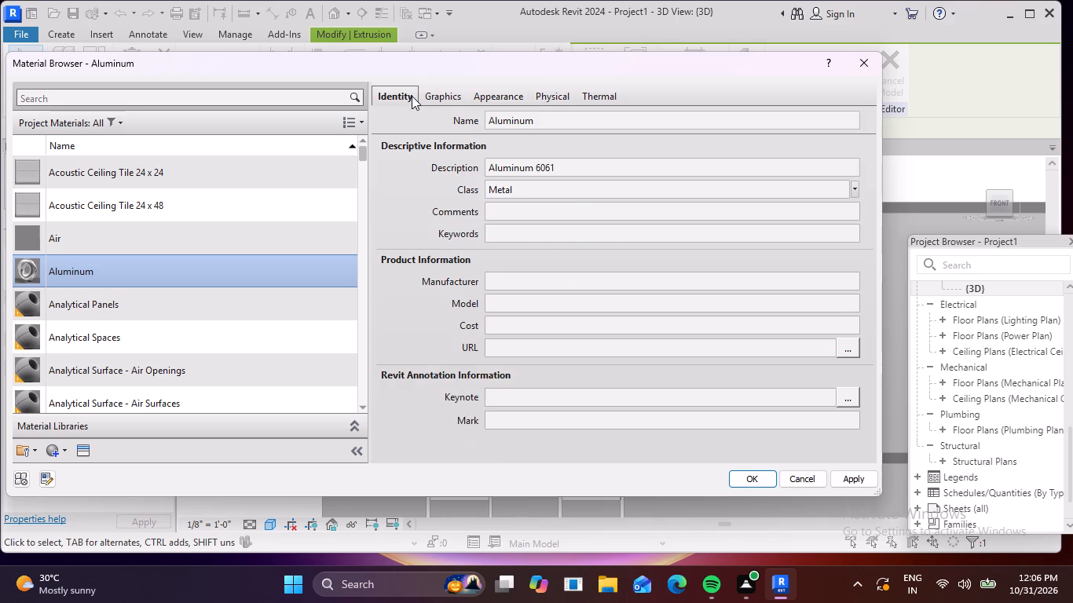
left_click(443, 98)
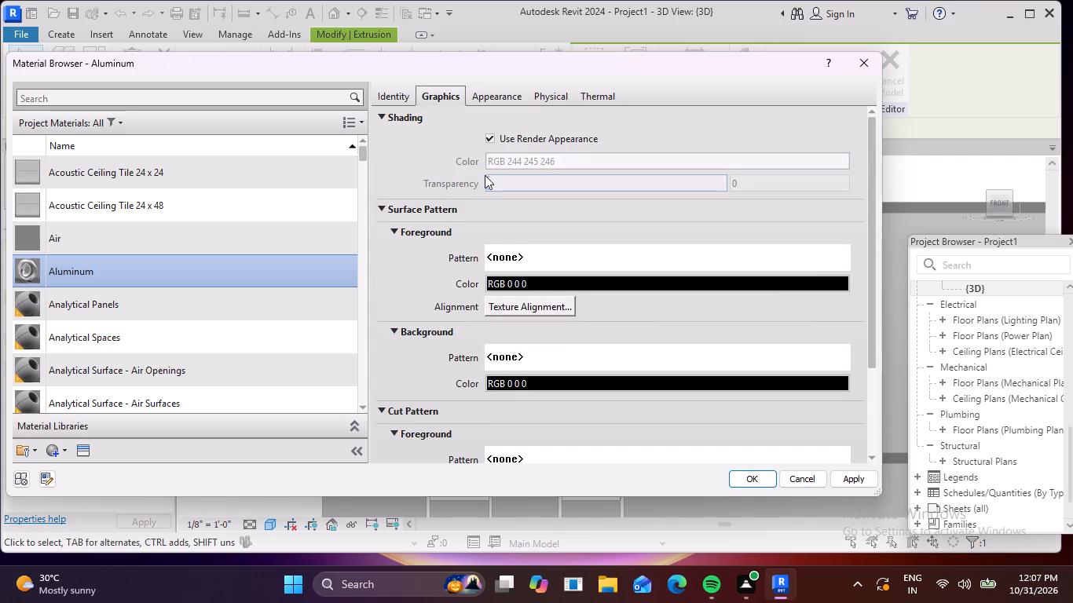
scroll(485, 175, "down", 8)
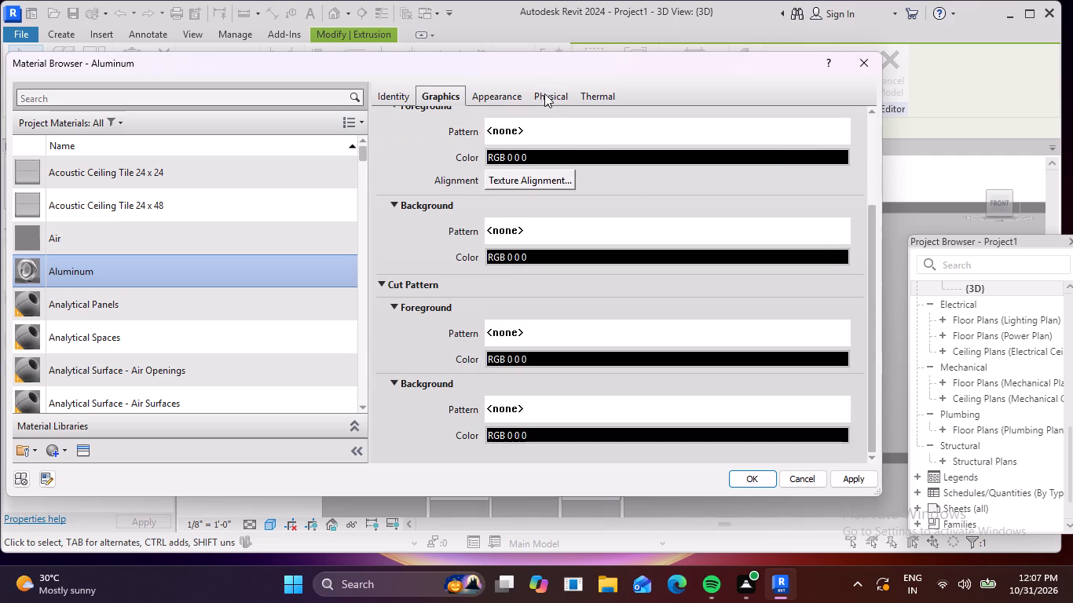
left_click(547, 91)
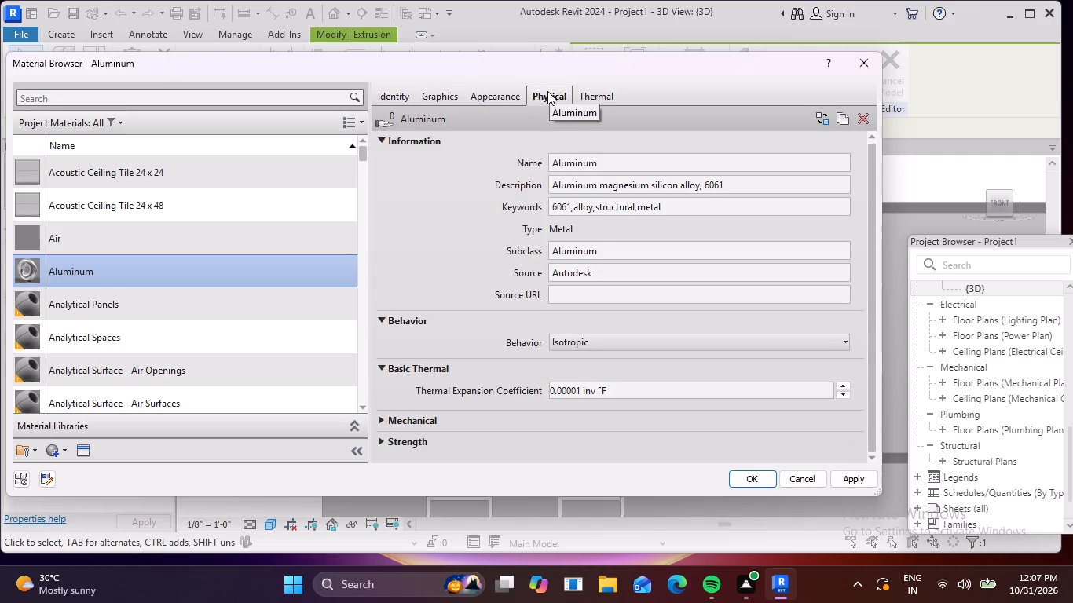
left_click(588, 95)
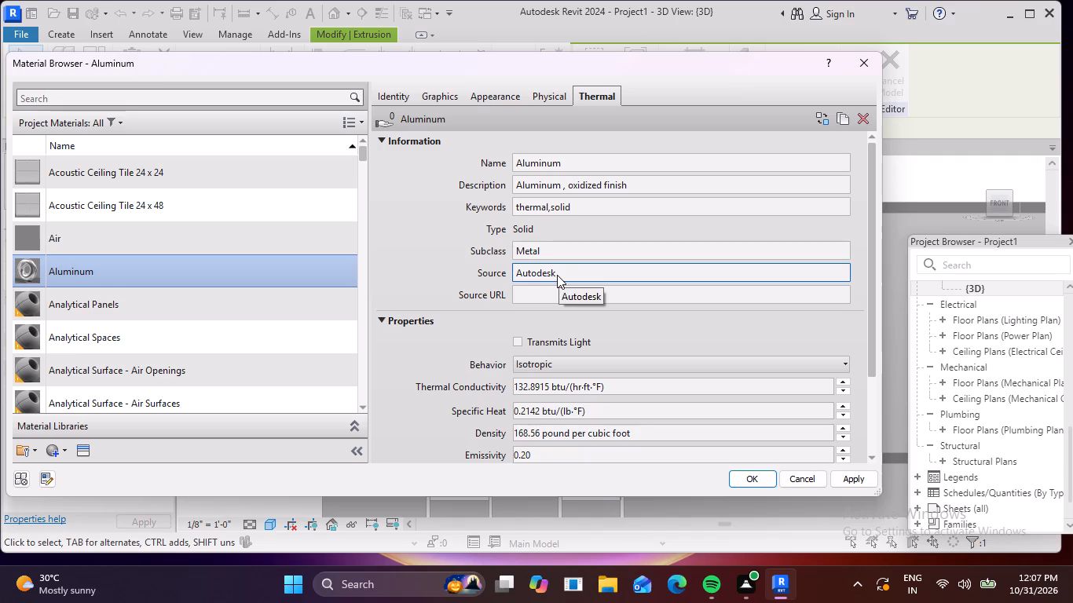
Examine the available replacement assets, the colour definition and the name information of Aluminum's Aluminum - Satin appearance.
left_click(491, 97)
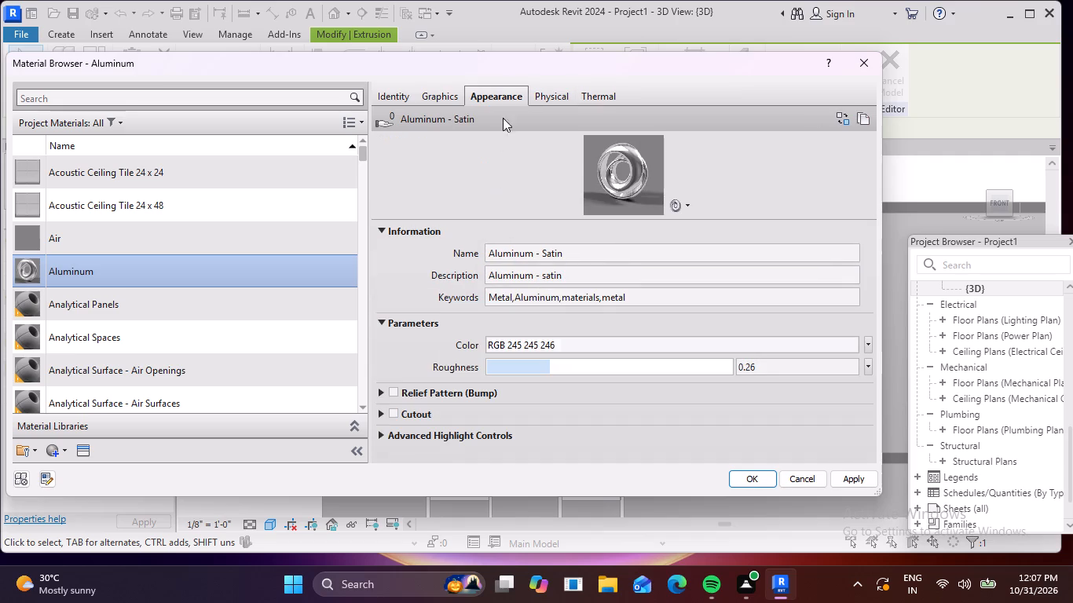
left_click(843, 115)
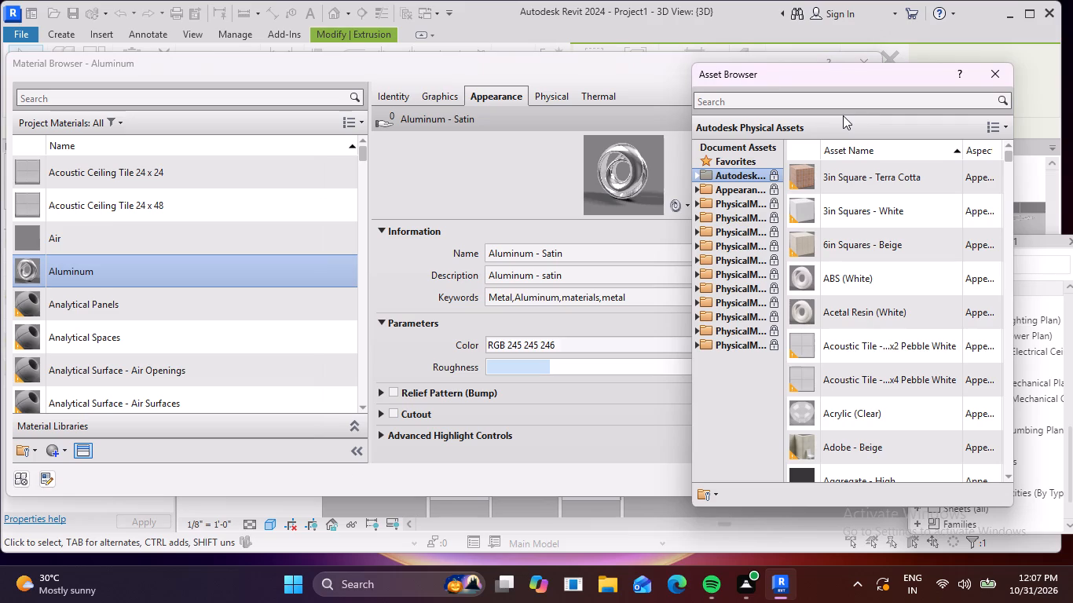
left_click(998, 76)
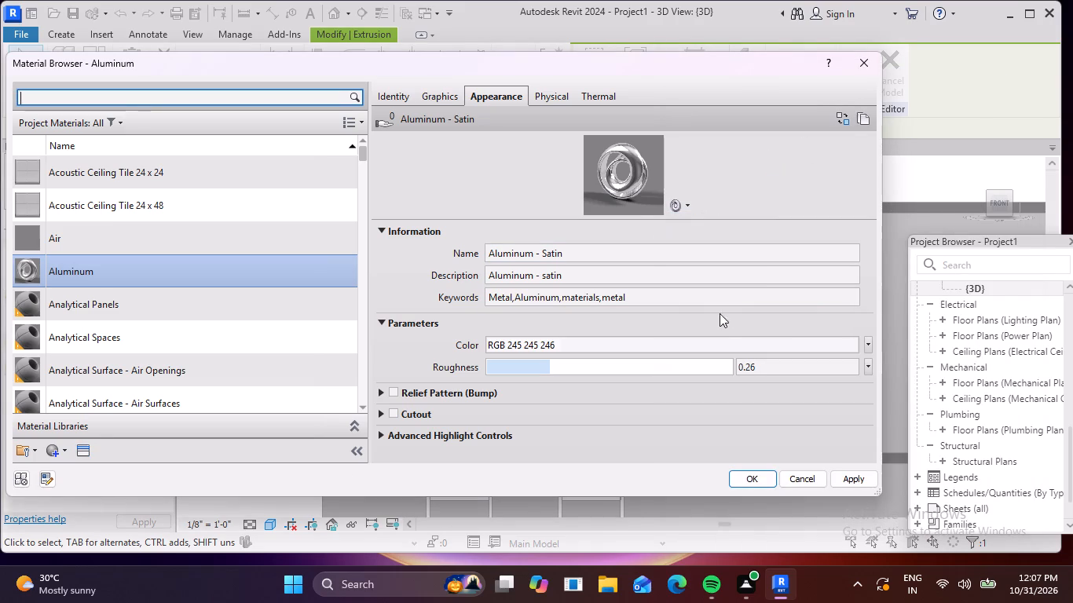
left_click(562, 367)
left_click(595, 347)
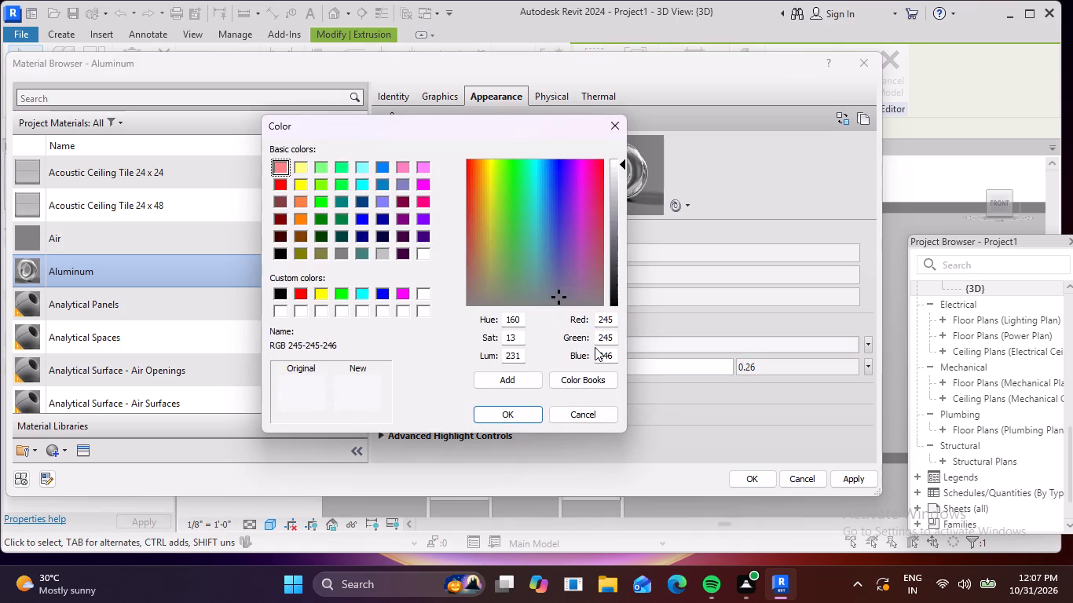
left_click(608, 124)
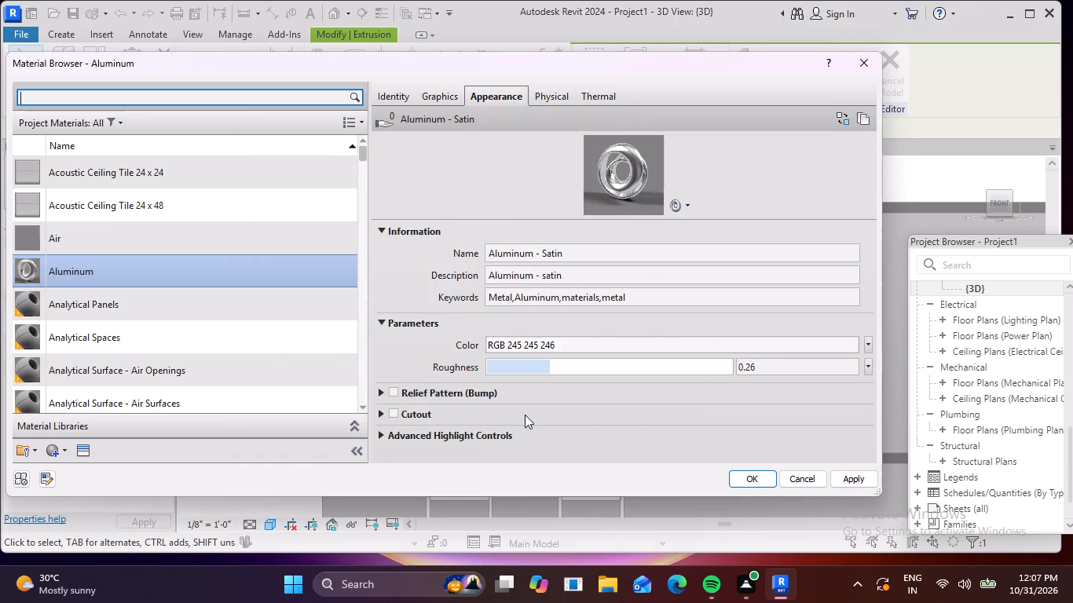
left_click(564, 250)
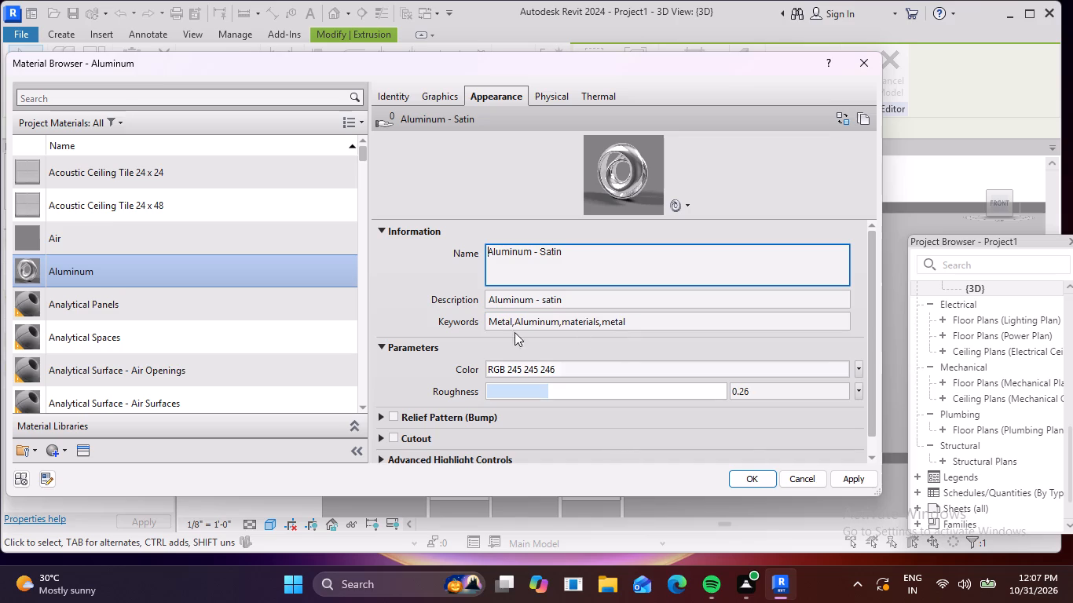
left_click(405, 258)
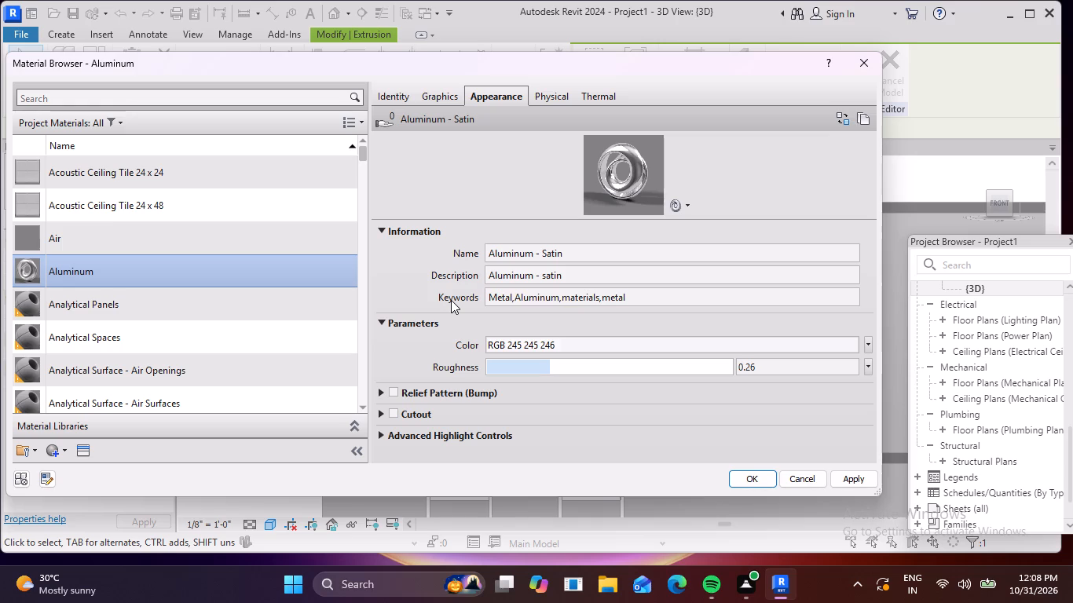
Accept the Aluminum material for the arched frame extrusion and finish the in-place model without saving the project.
left_click(753, 481)
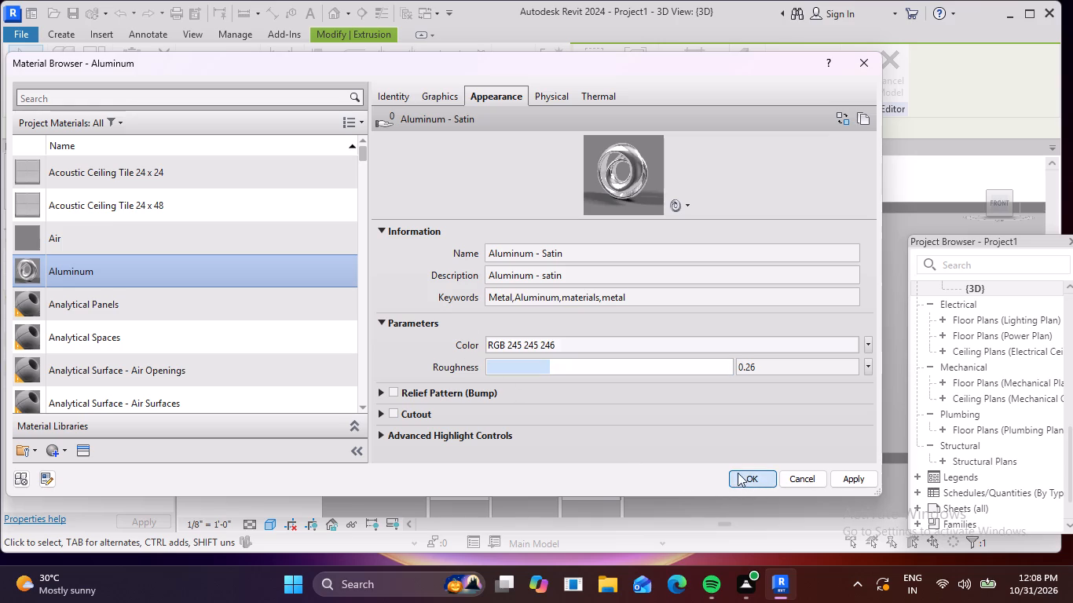
left_click(751, 476)
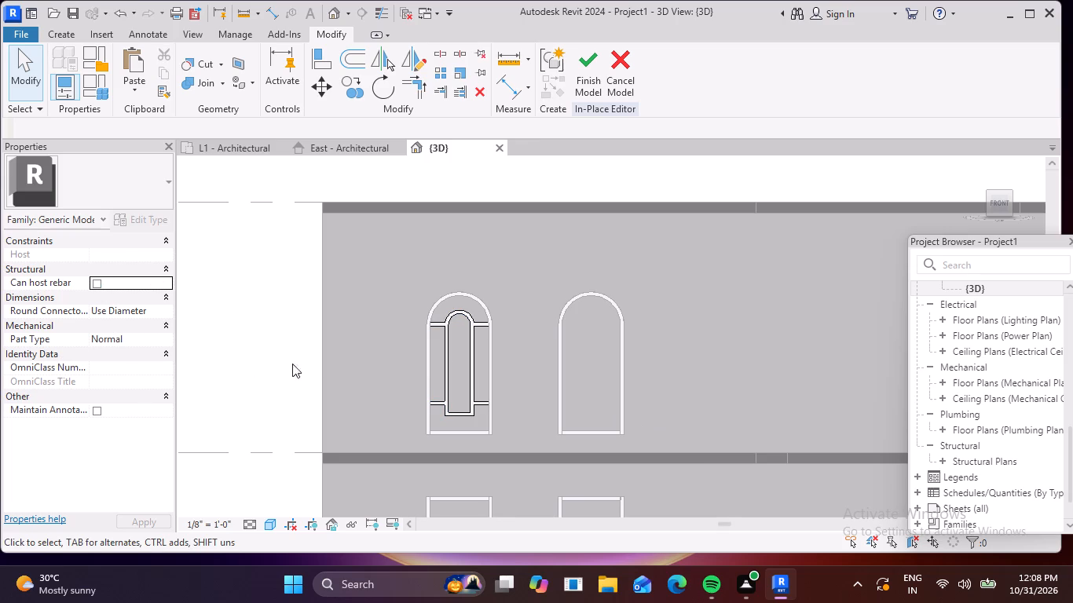
left_click(467, 317)
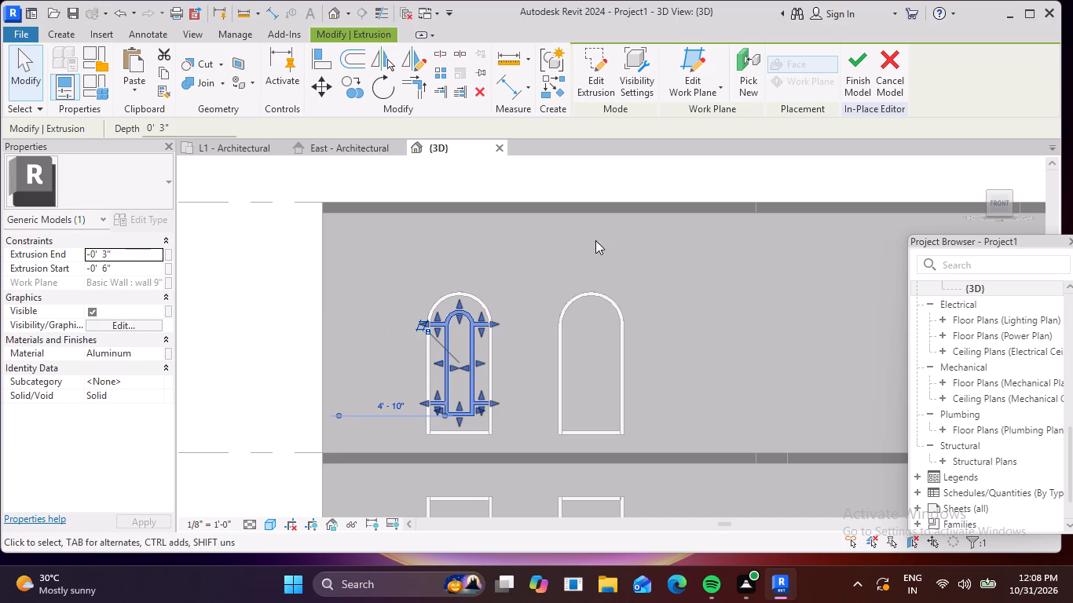
left_click(859, 71)
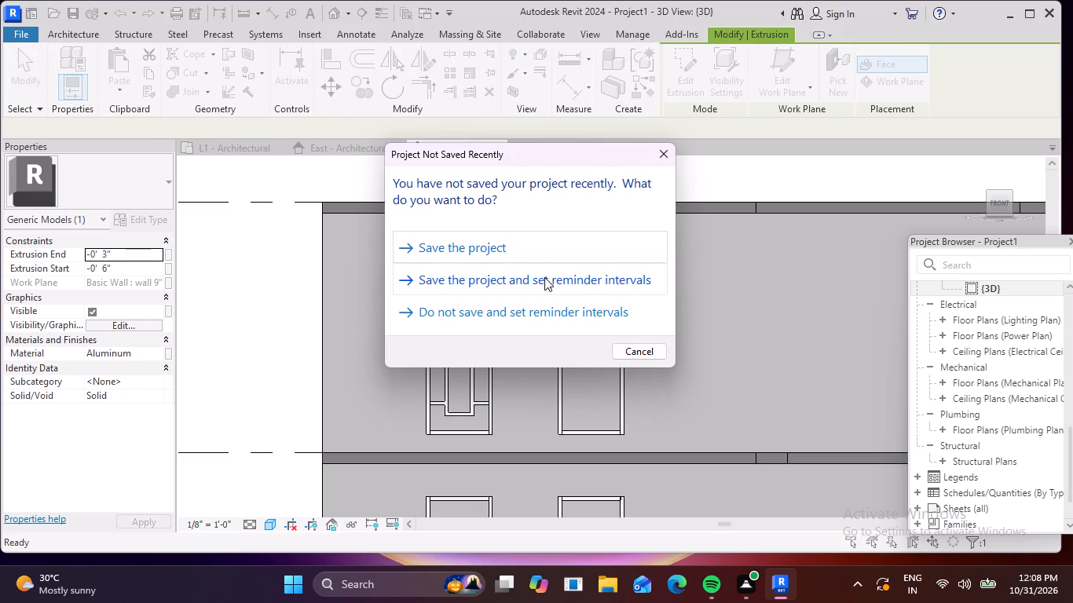
left_click(645, 356)
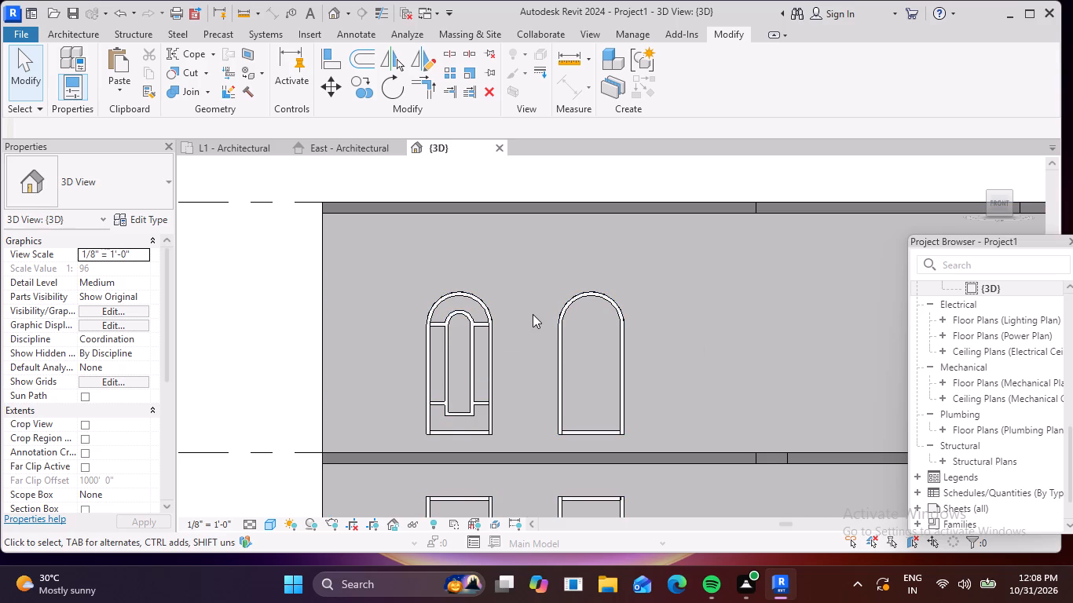
Copy the arched aluminum frame 6'-0" across into the second arched window, using the windows' matching bottom corners with Multiple and Constrain enabled.
left_click(362, 83)
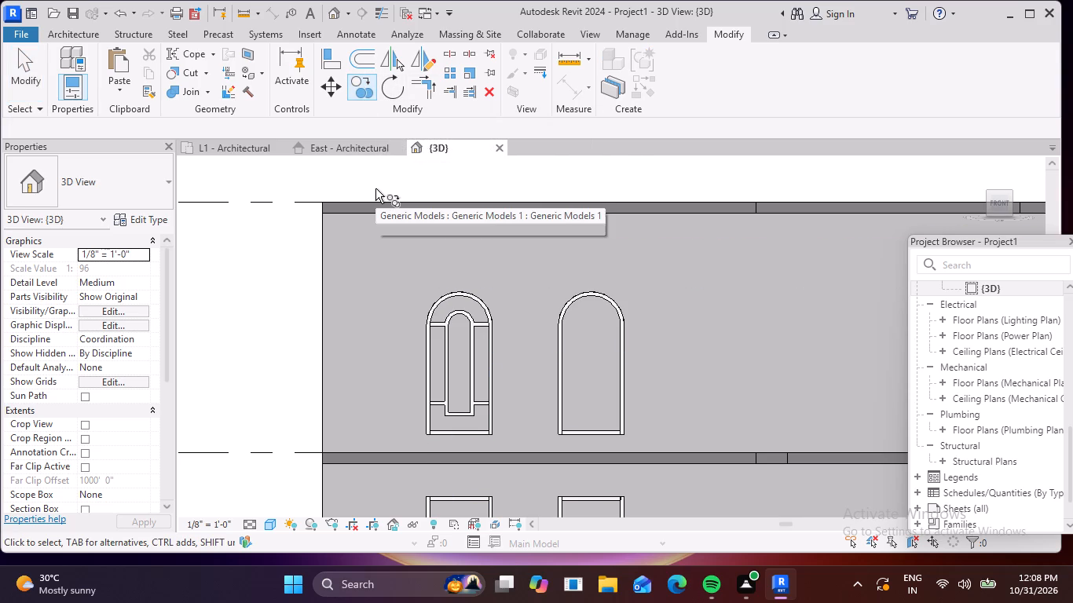
key("Escape")
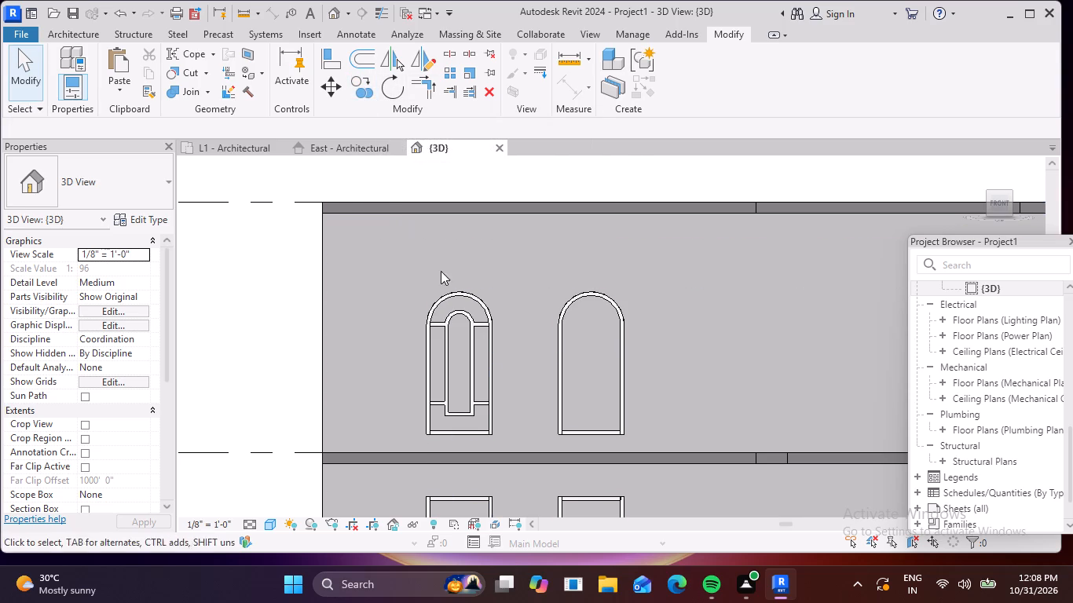
left_click(469, 317)
scroll(423, 148, "down", 2)
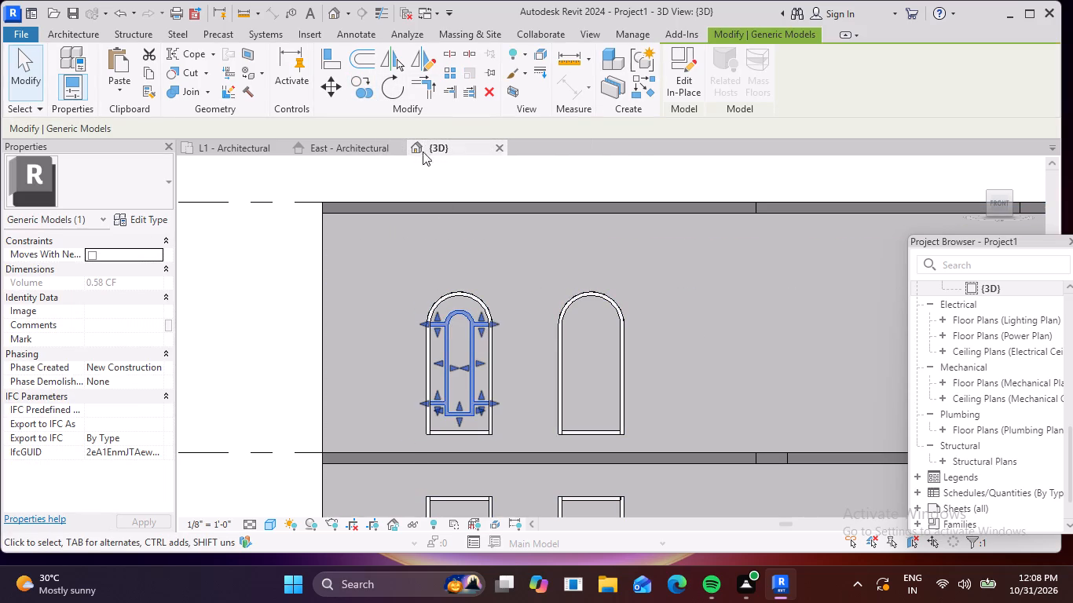
scroll(423, 152, "down", 2)
scroll(494, 236, "down", 3)
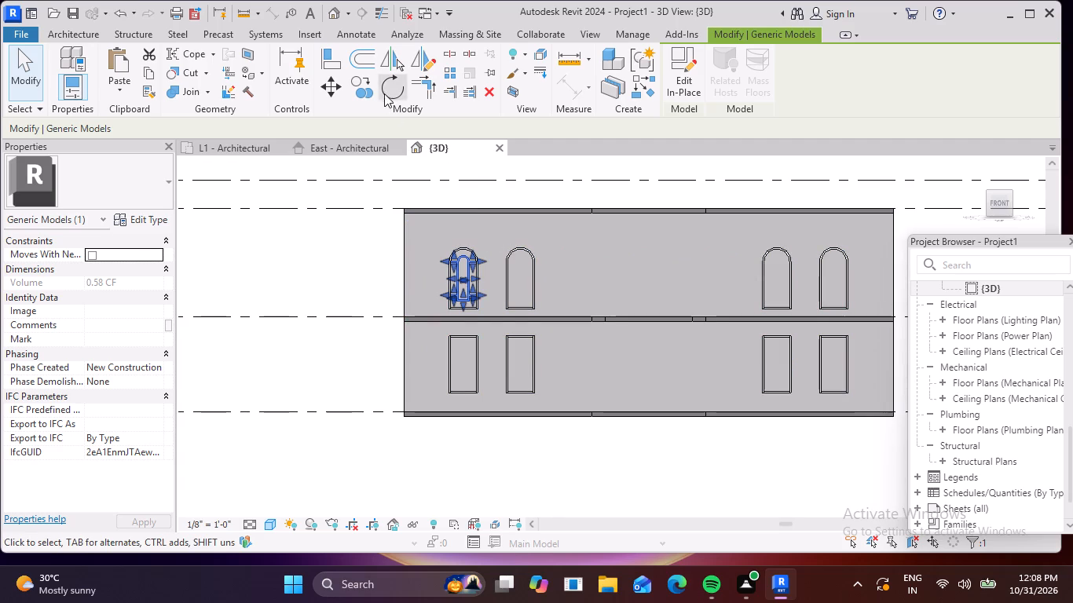
left_click(364, 88)
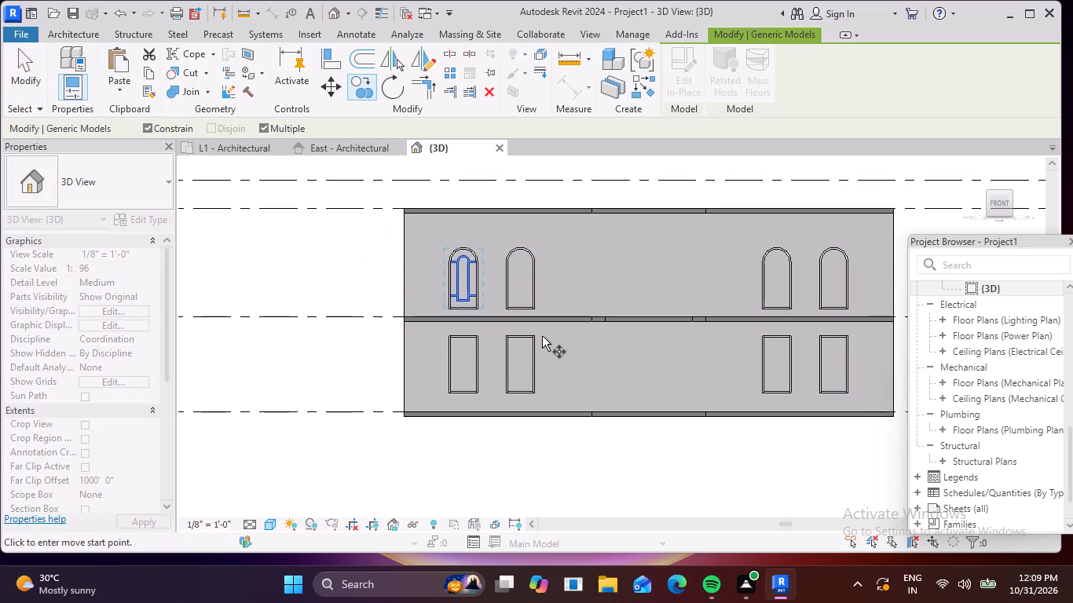
scroll(460, 303, "up", 10)
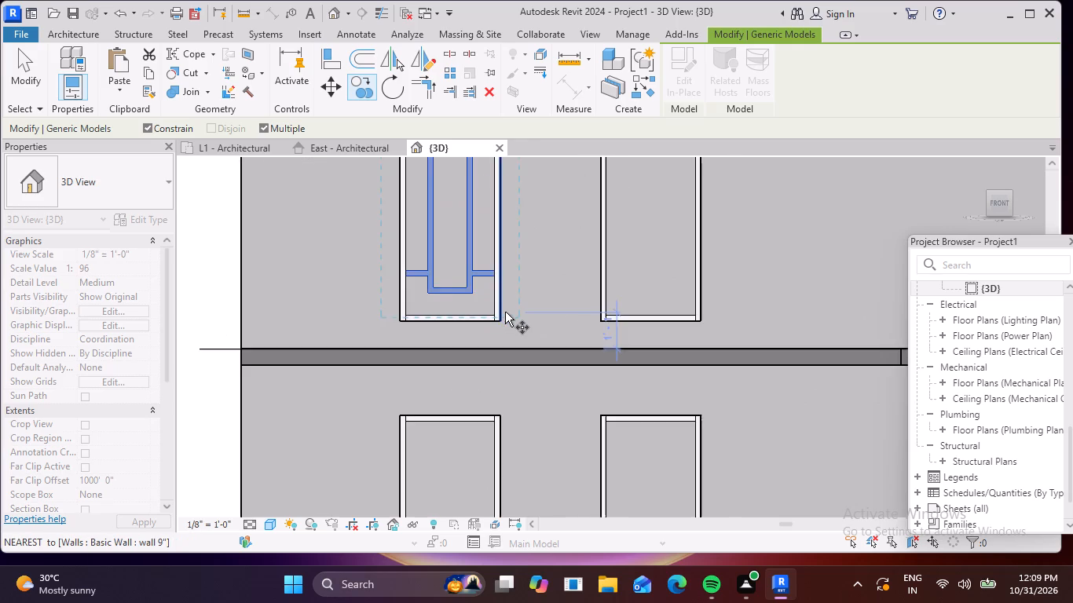
left_click(499, 320)
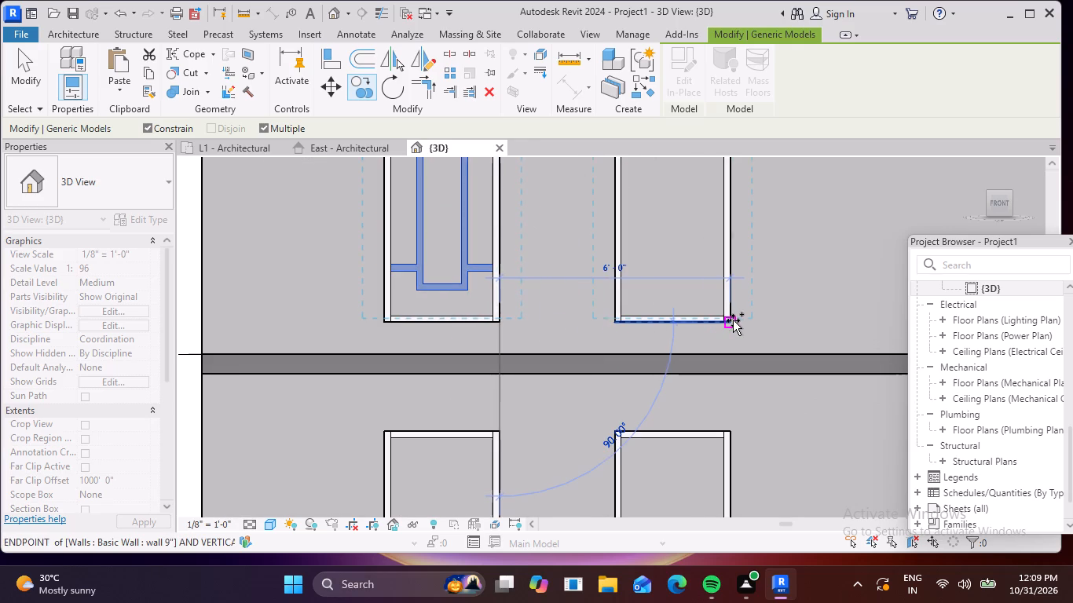
left_click(732, 322)
Place another copy of the frame 27'-0" along the wall, in the third upper-floor arched window.
scroll(787, 325, "down", 4)
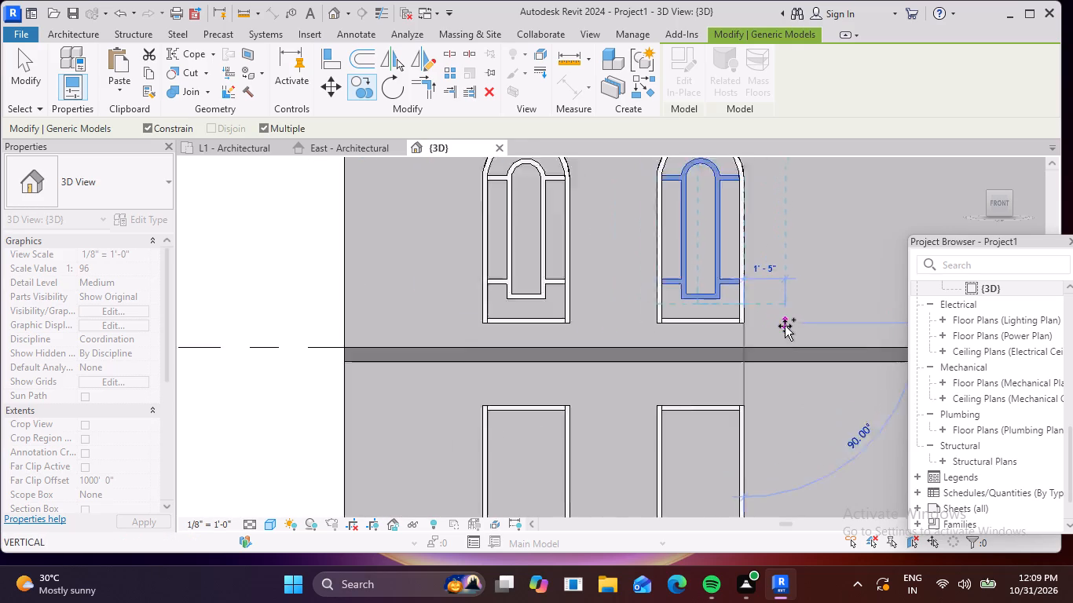
middle_click_drag(776, 328, 345, 355)
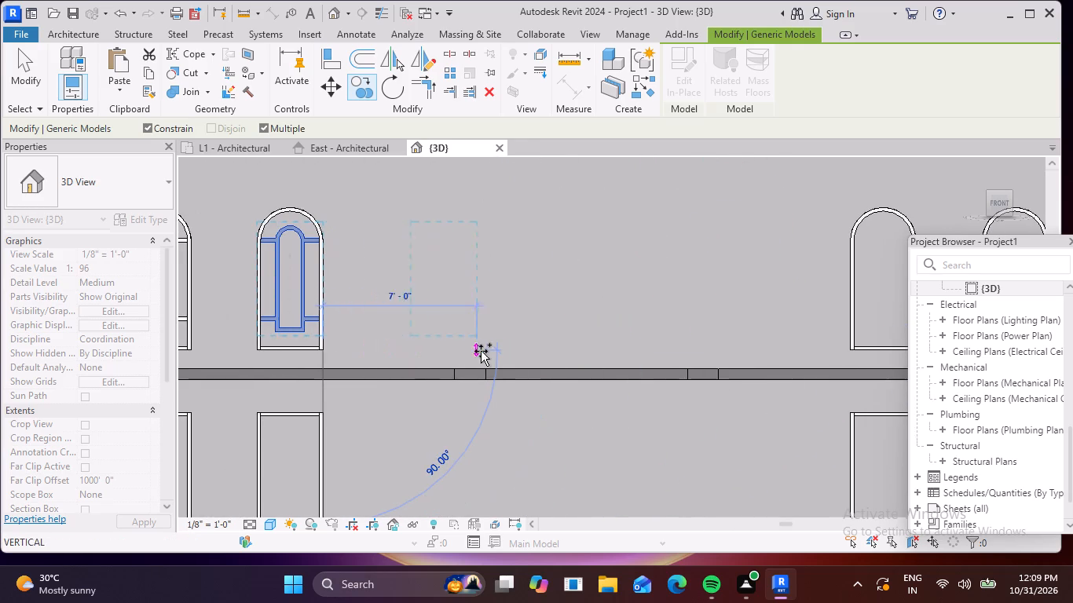
scroll(504, 348, "down", 3)
middle_click_drag(569, 344, 413, 310)
scroll(623, 308, "up", 5)
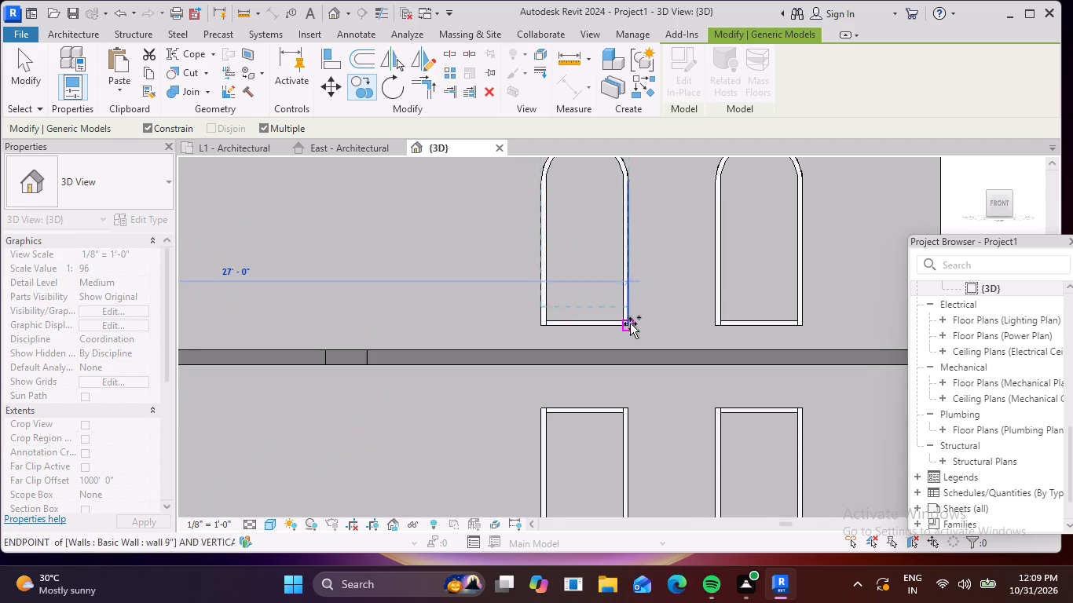
scroll(624, 327, "up", 6)
left_click(635, 323)
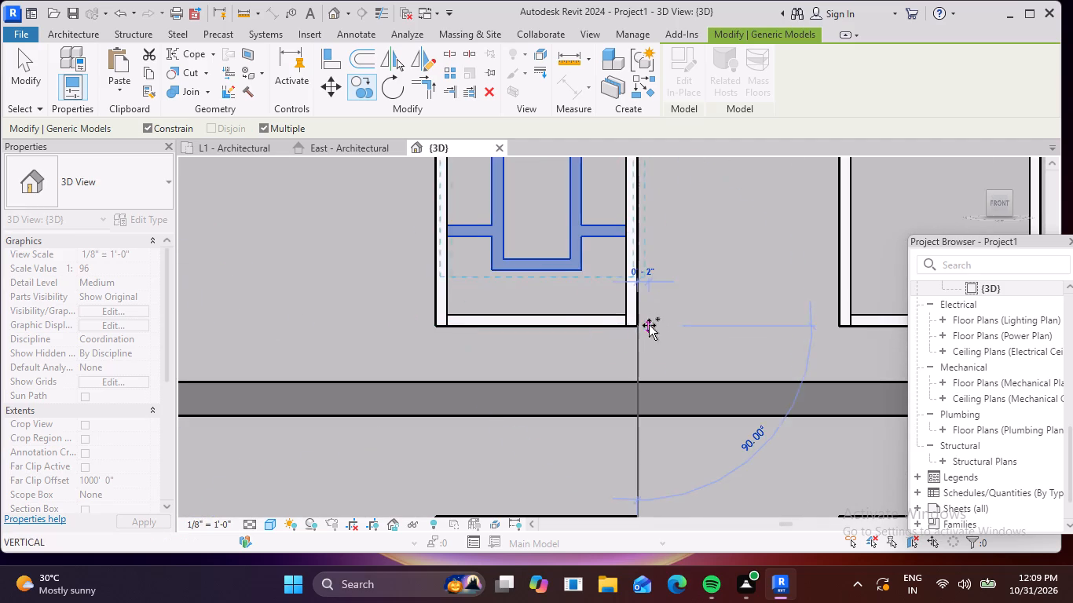
Place a copy of the frame 6'-0" further along, in the fourth upper-floor arched window, and end the Copy command.
scroll(651, 325, "down", 3)
middle_click_drag(659, 329, 372, 332)
scroll(618, 333, "up", 4)
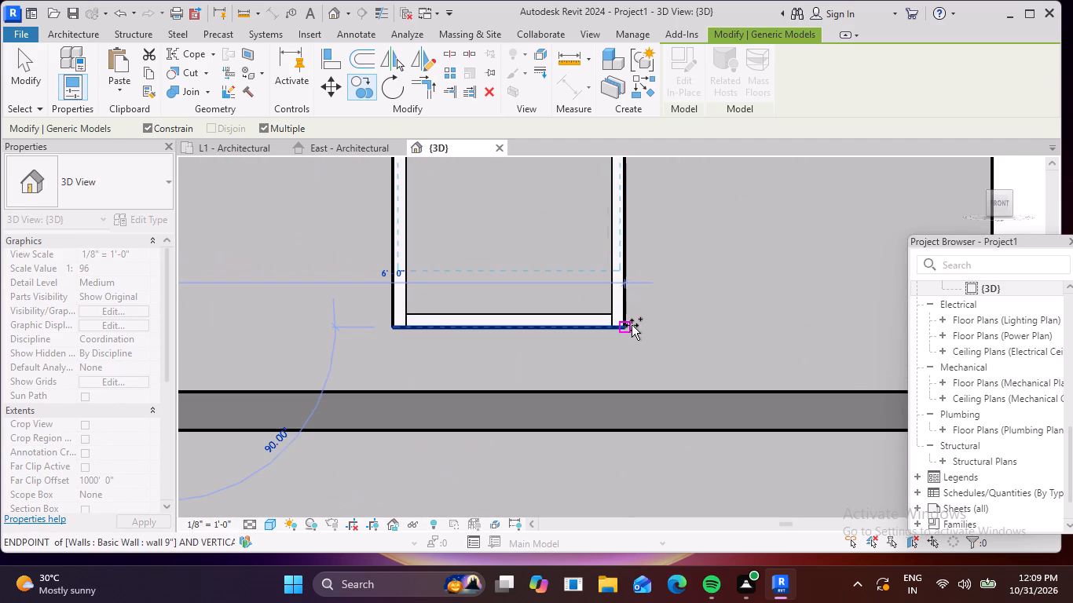
left_click(624, 326)
scroll(632, 322, "down", 6)
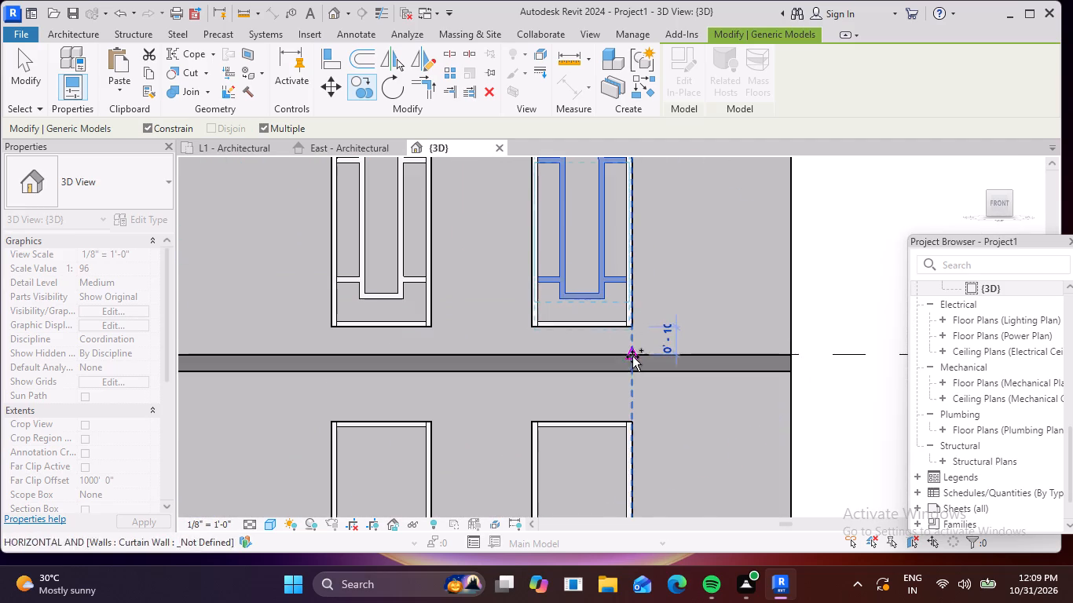
scroll(602, 378, "down", 5)
scroll(443, 384, "down", 4)
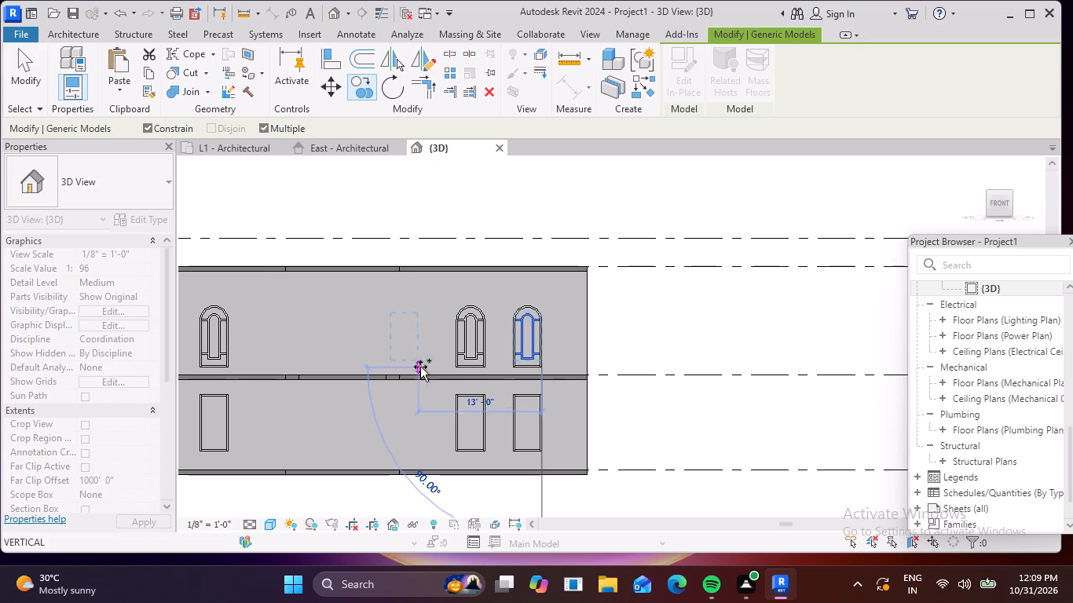
middle_click_drag(434, 375, 698, 315)
scroll(474, 364, "down", 3)
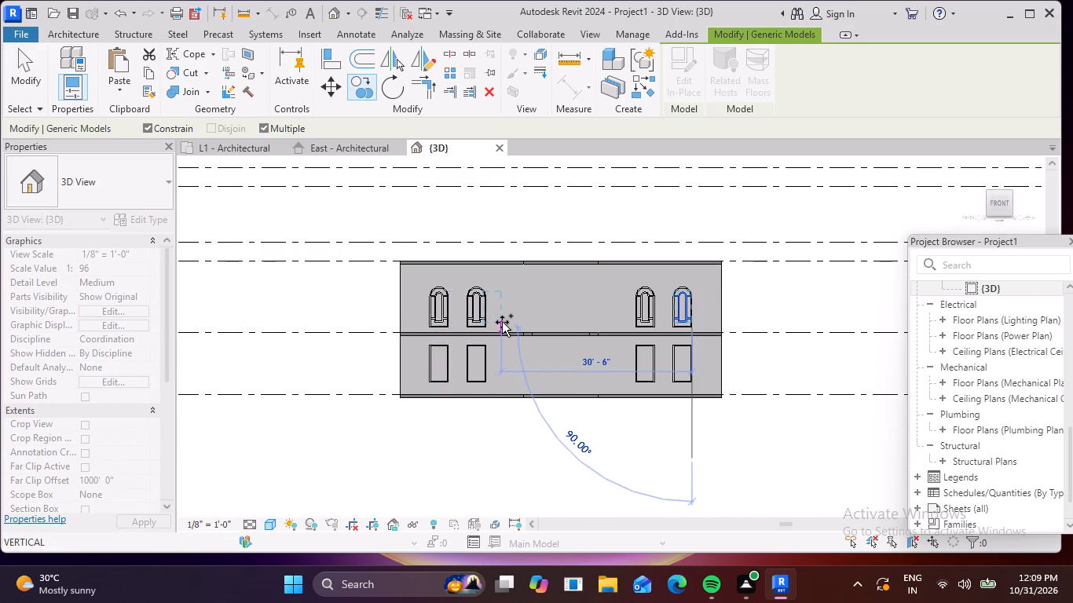
key("Escape")
key("Escape")
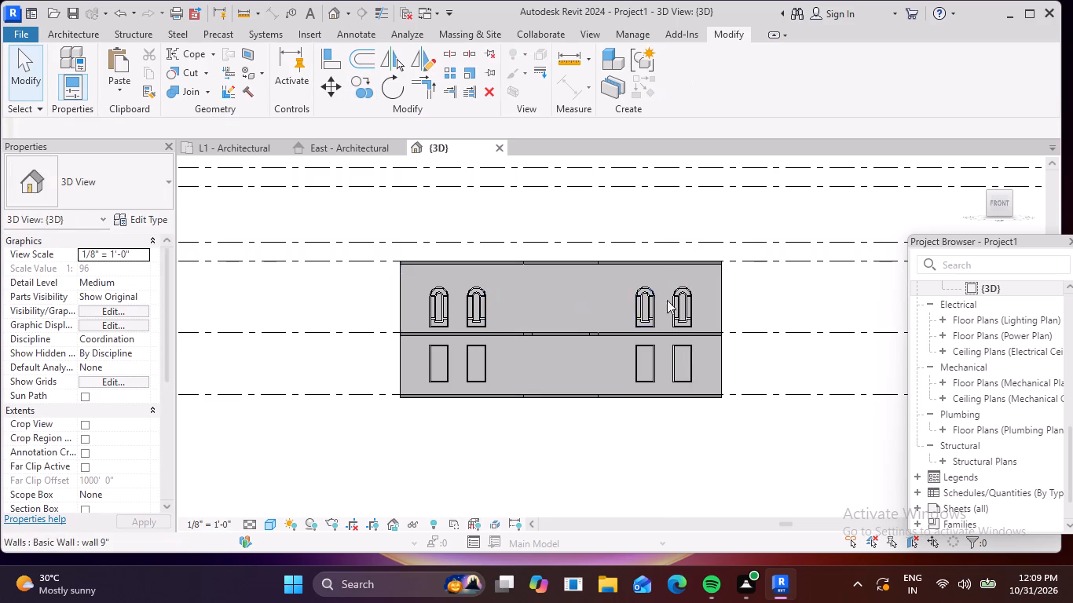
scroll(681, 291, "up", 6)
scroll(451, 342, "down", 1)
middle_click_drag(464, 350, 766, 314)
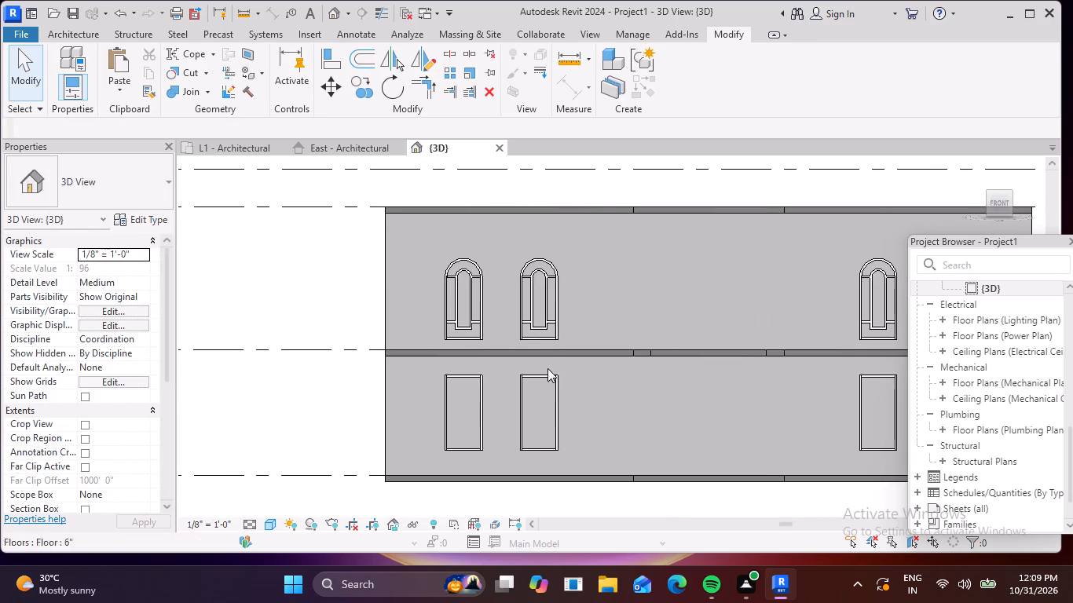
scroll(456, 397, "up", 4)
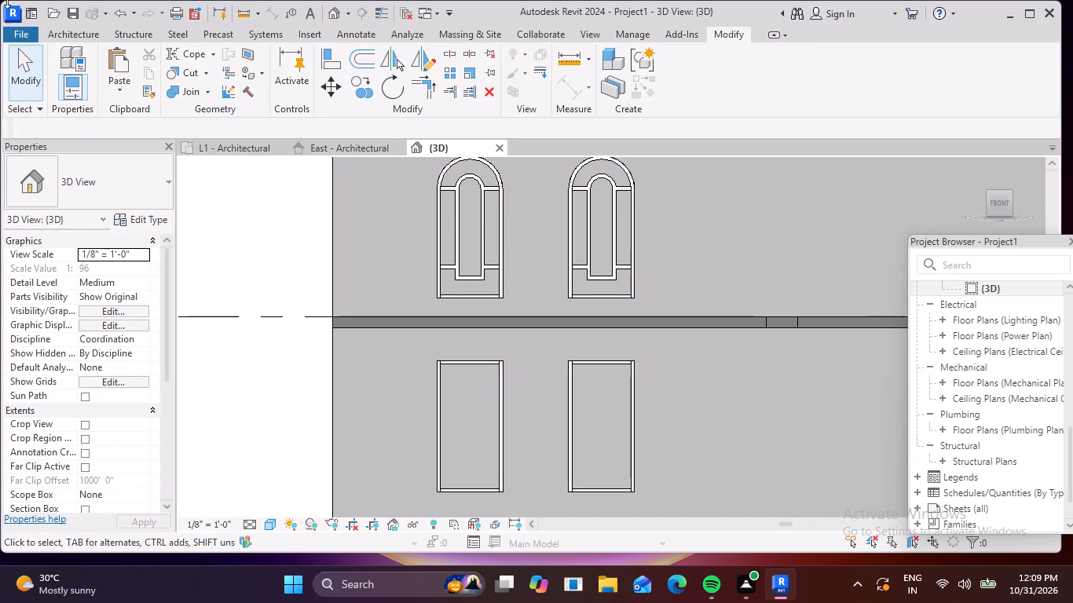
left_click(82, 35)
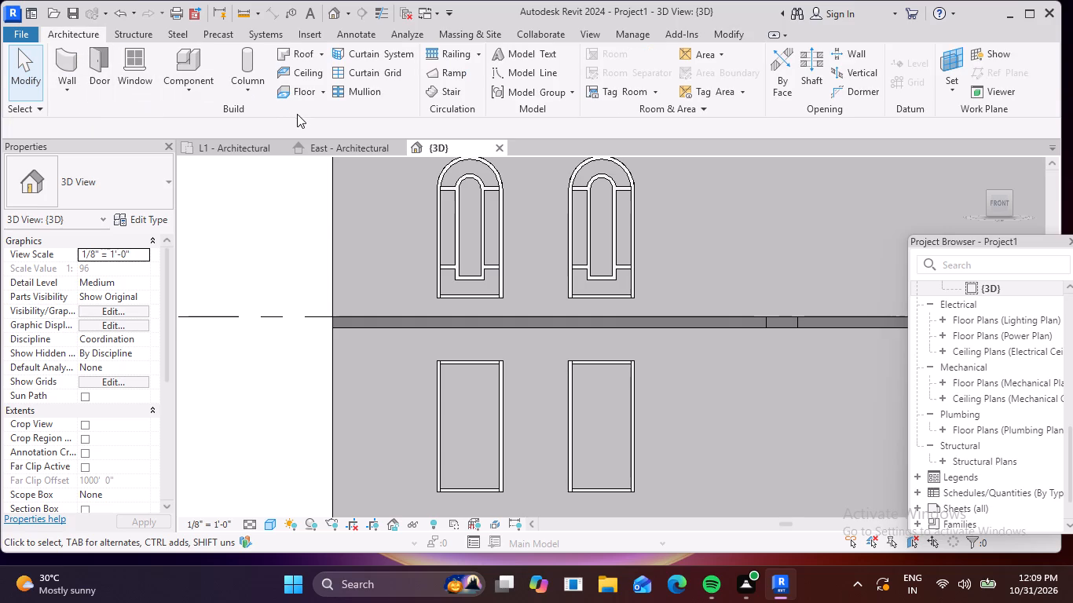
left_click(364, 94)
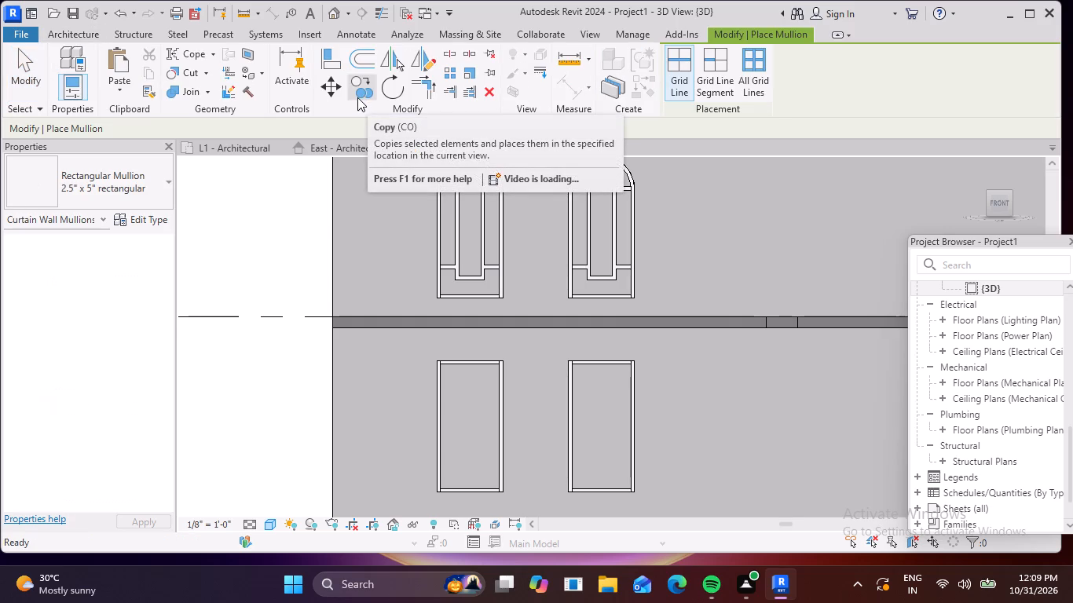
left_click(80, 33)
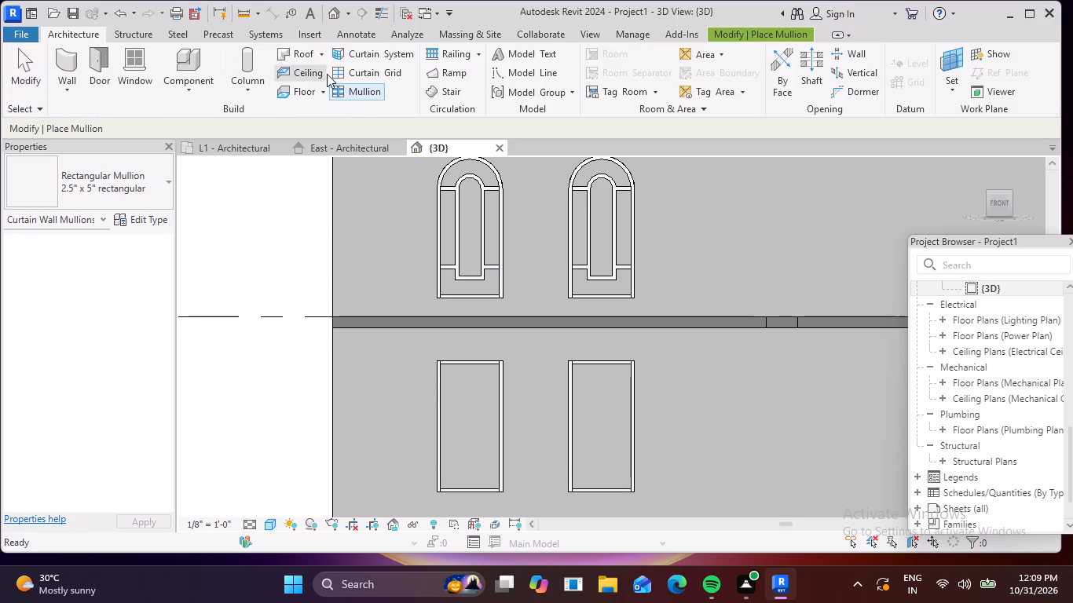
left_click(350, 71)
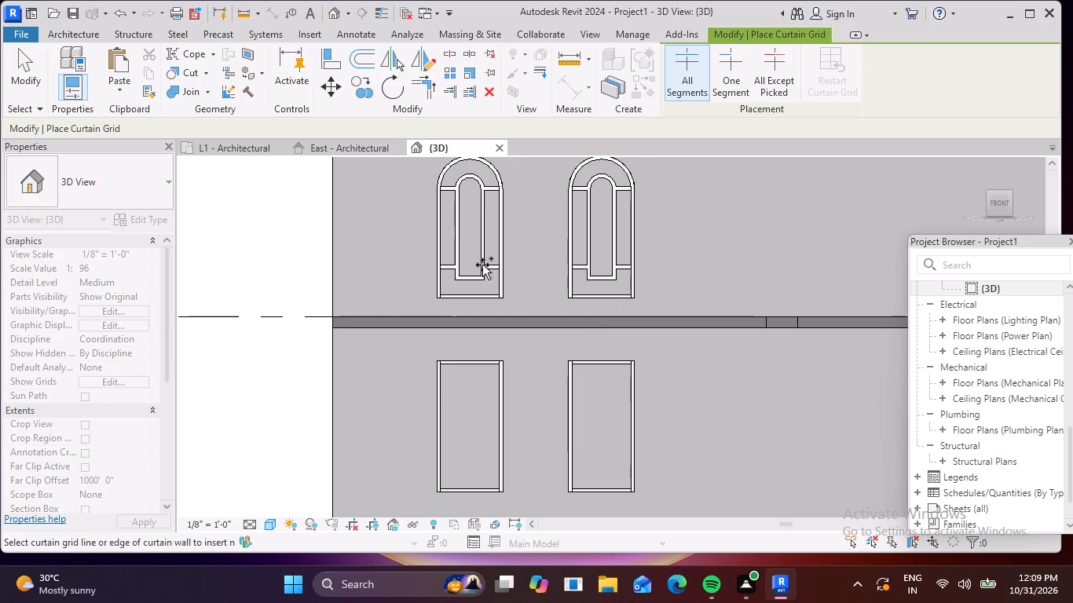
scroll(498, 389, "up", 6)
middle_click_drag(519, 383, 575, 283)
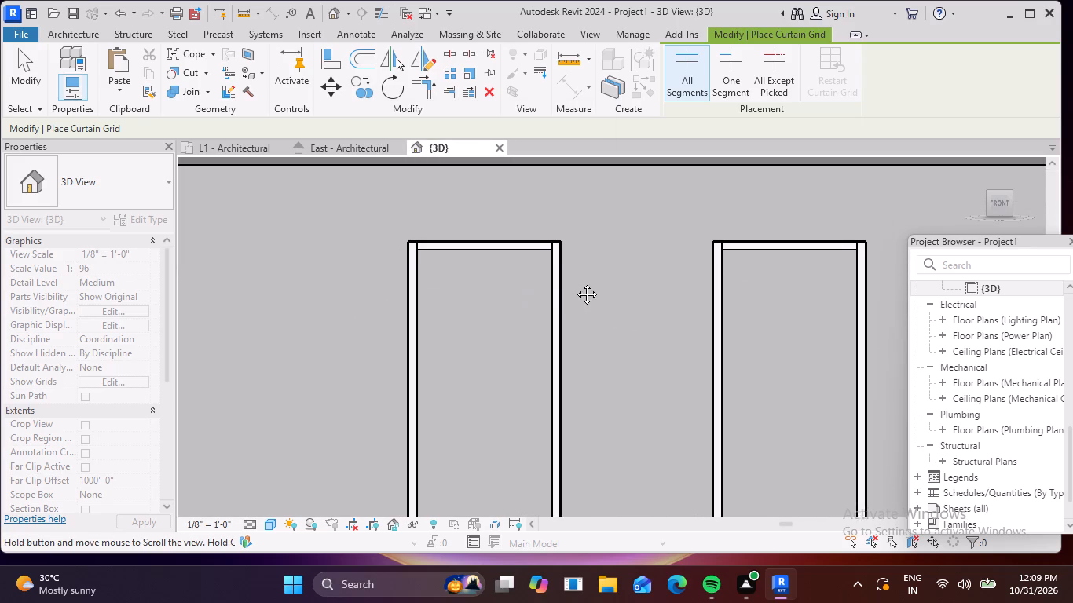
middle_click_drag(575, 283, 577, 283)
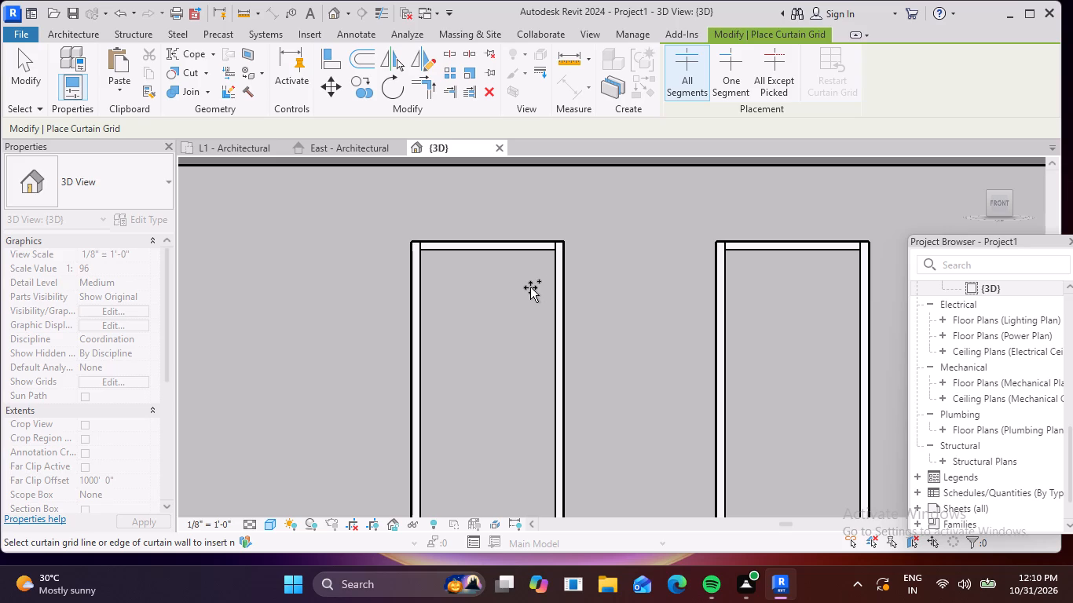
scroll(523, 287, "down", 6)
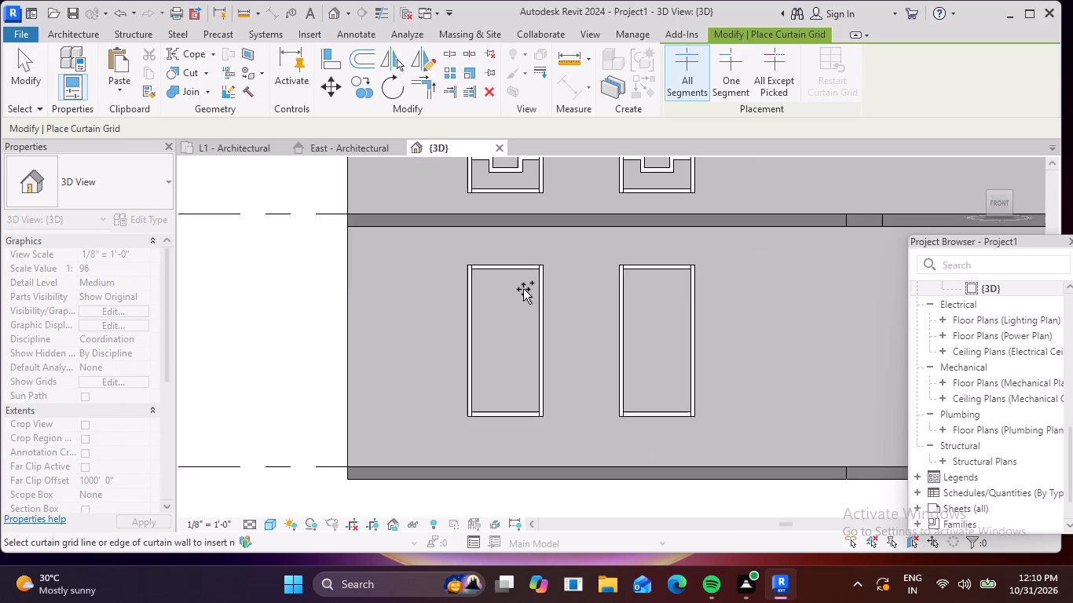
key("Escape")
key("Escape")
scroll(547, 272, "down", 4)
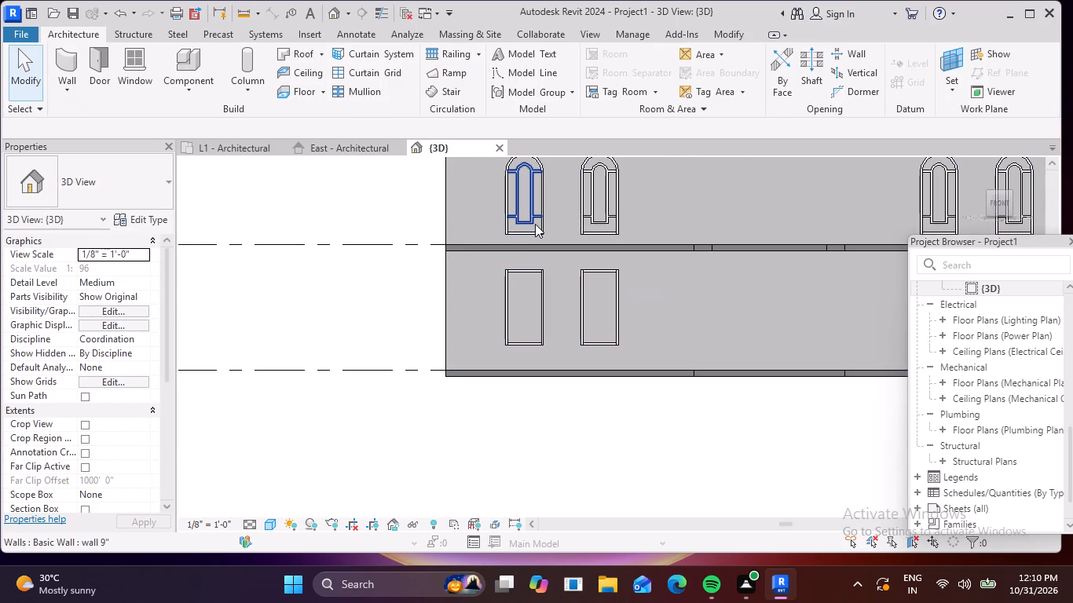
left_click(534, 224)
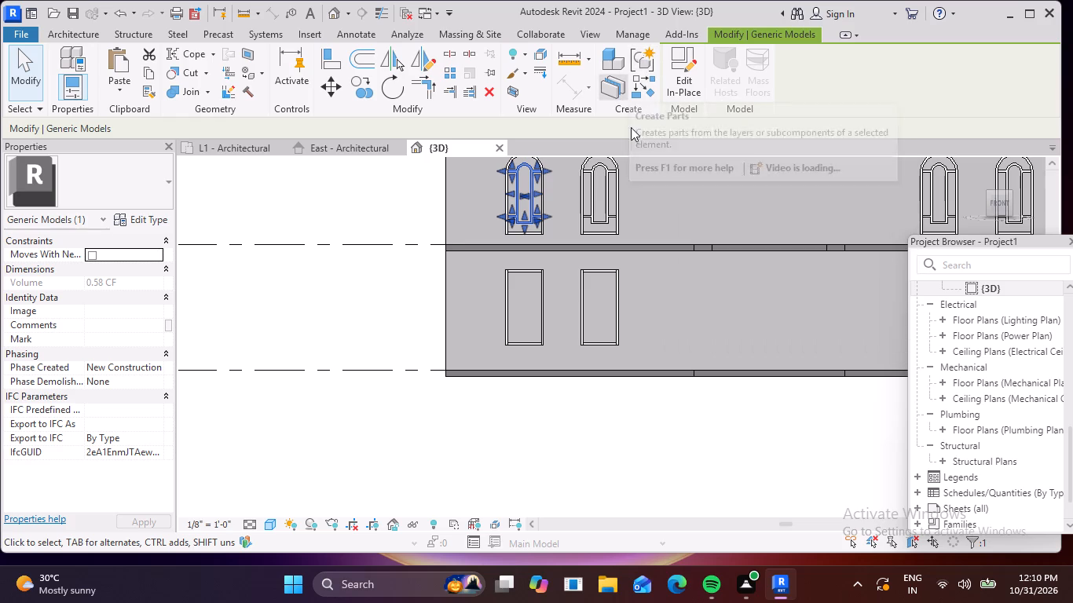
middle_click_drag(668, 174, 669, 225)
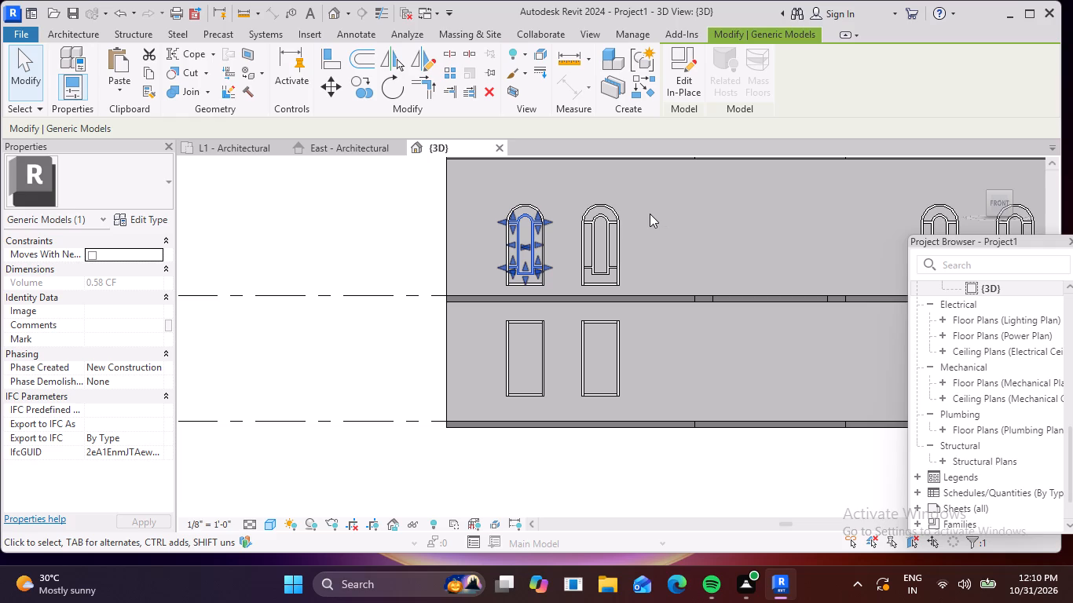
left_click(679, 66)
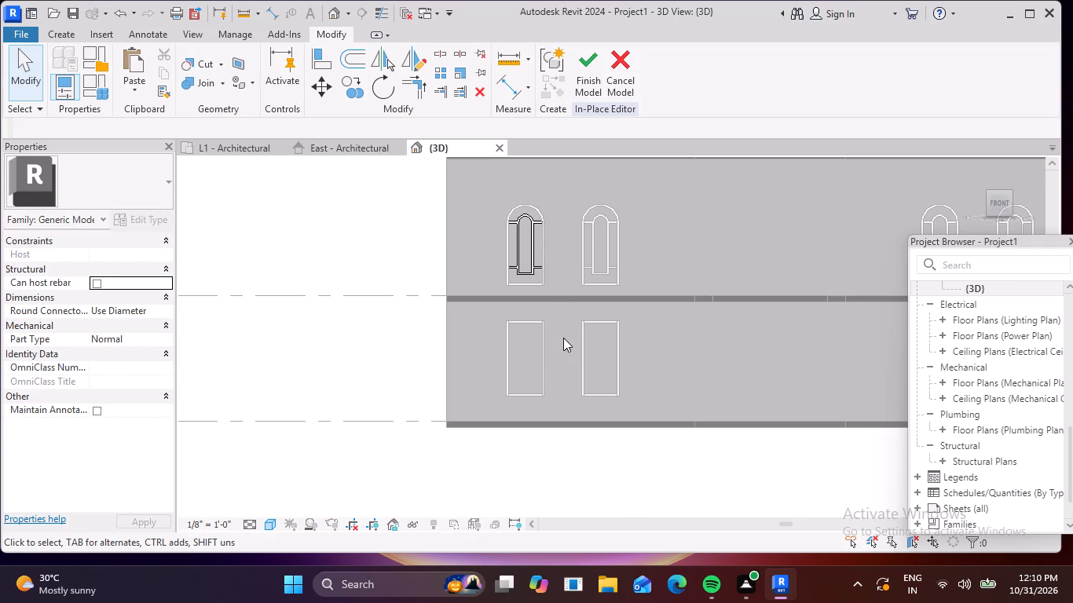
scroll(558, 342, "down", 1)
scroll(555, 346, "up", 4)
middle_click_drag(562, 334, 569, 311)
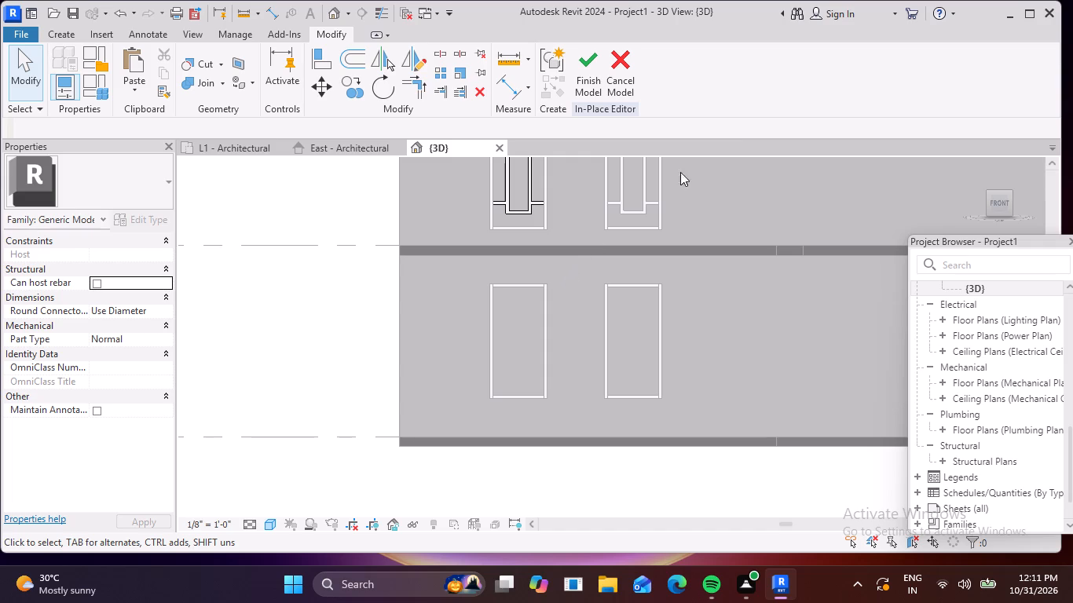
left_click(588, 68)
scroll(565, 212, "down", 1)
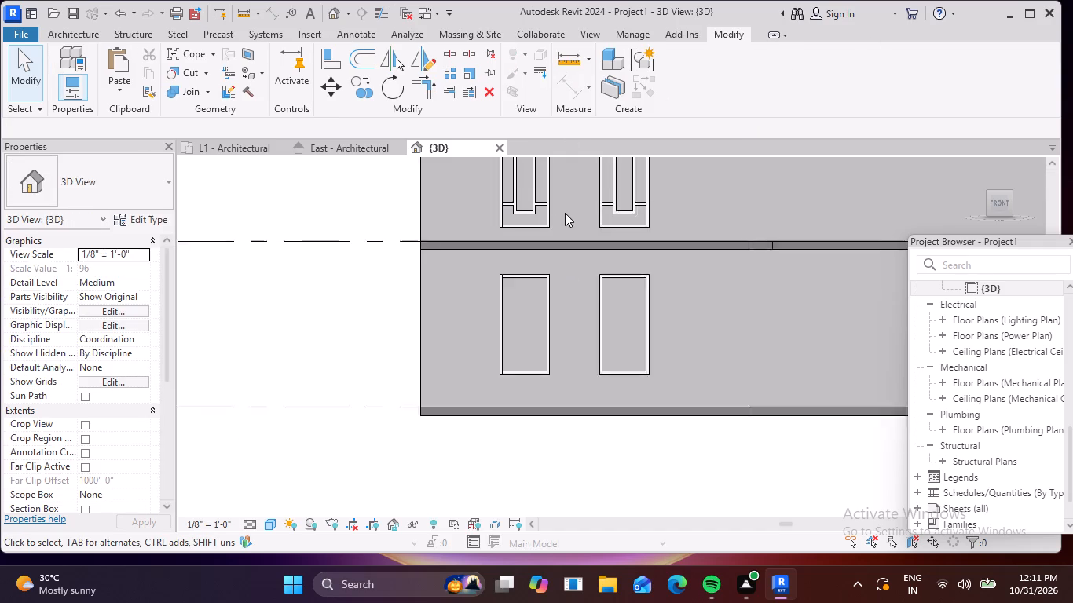
Examine the front façade's arched frames and ground-floor rectangular windows, both at an angle and straight on from the front.
scroll(565, 213, "down", 1)
middle_click_drag(569, 222, 558, 311)
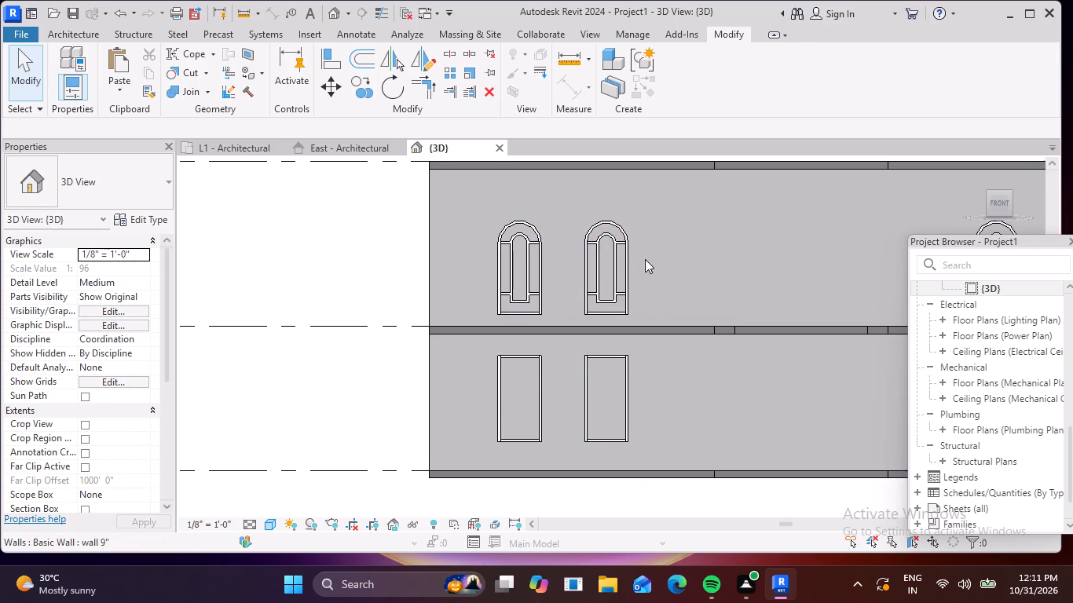
middle_click_drag(277, 300, 295, 353, "shift")
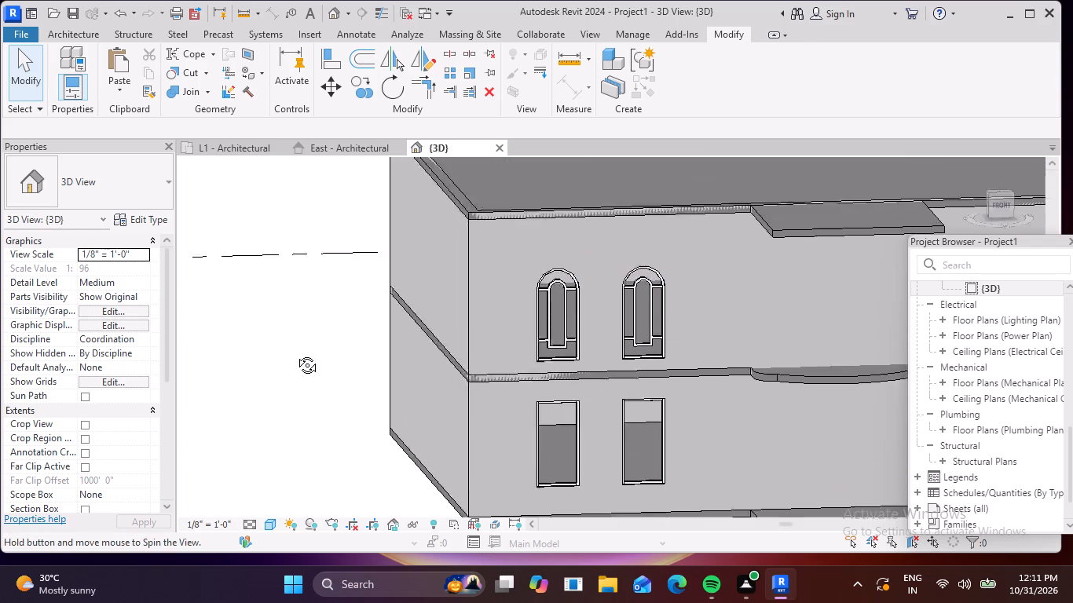
middle_click_drag(295, 353, 244, 327, "shift")
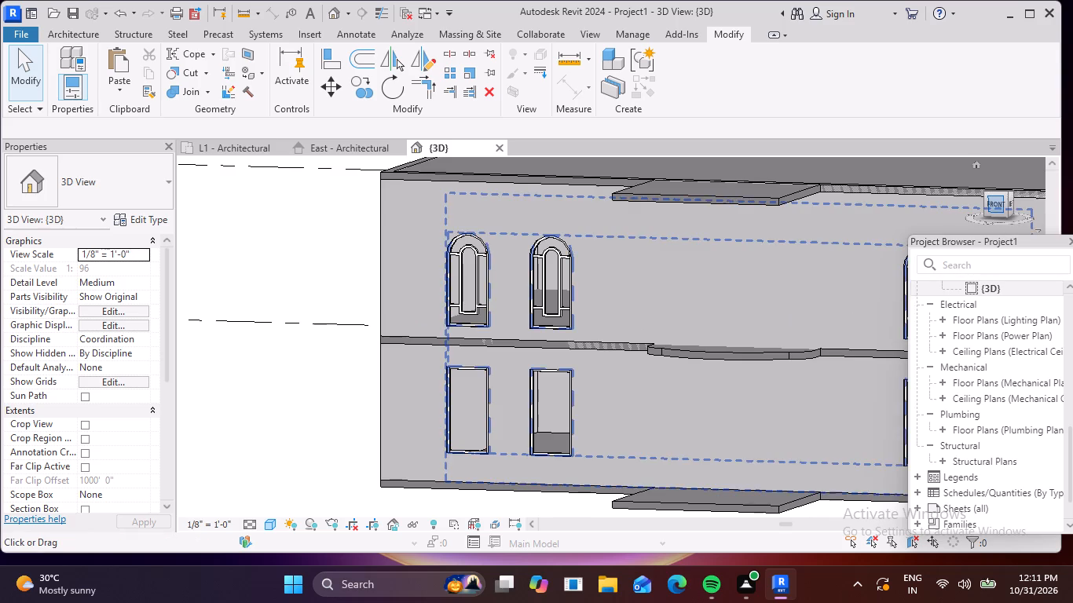
left_click(996, 206)
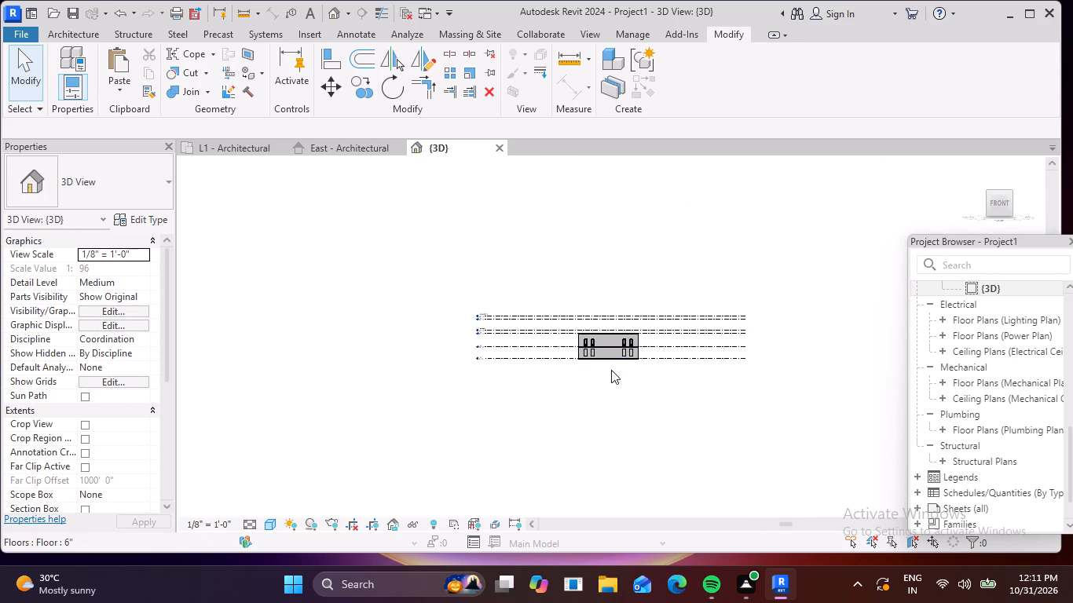
scroll(630, 375, "up", 7)
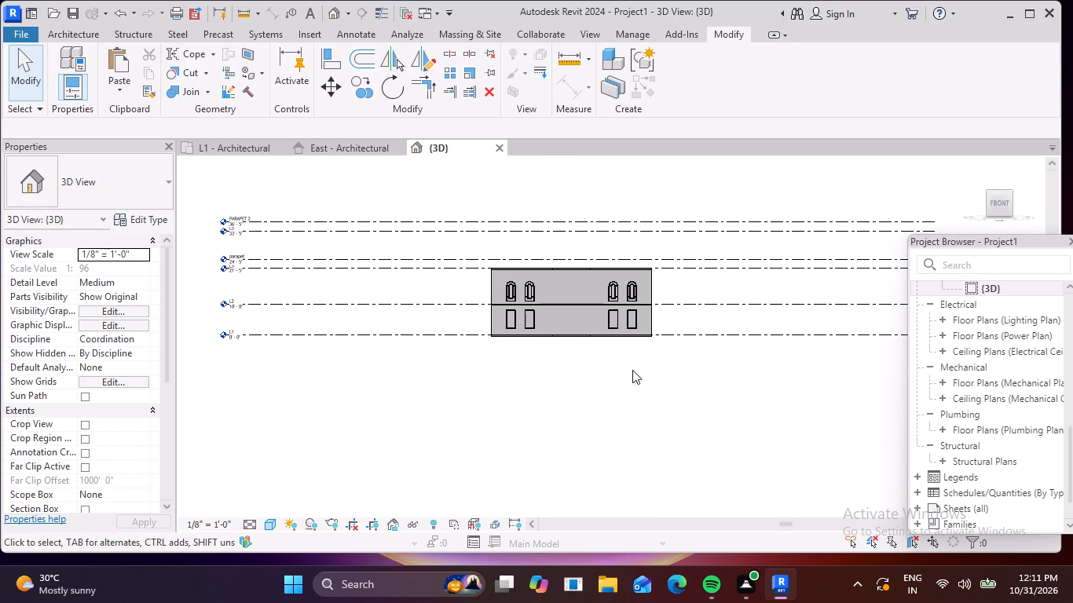
scroll(629, 368, "up", 5)
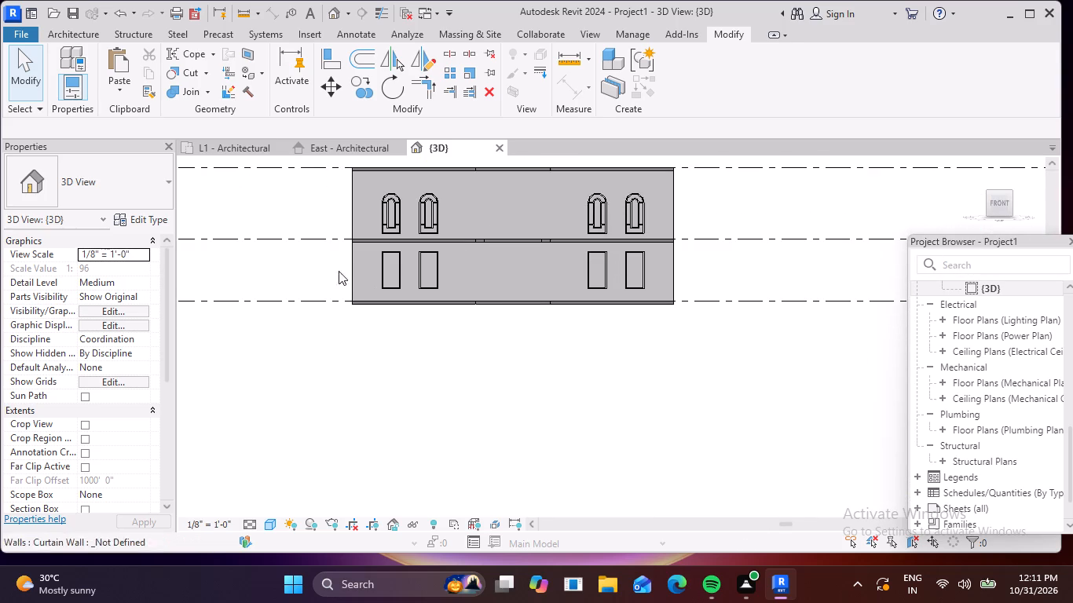
scroll(339, 250, "up", 5)
middle_click_drag(481, 272, 426, 377)
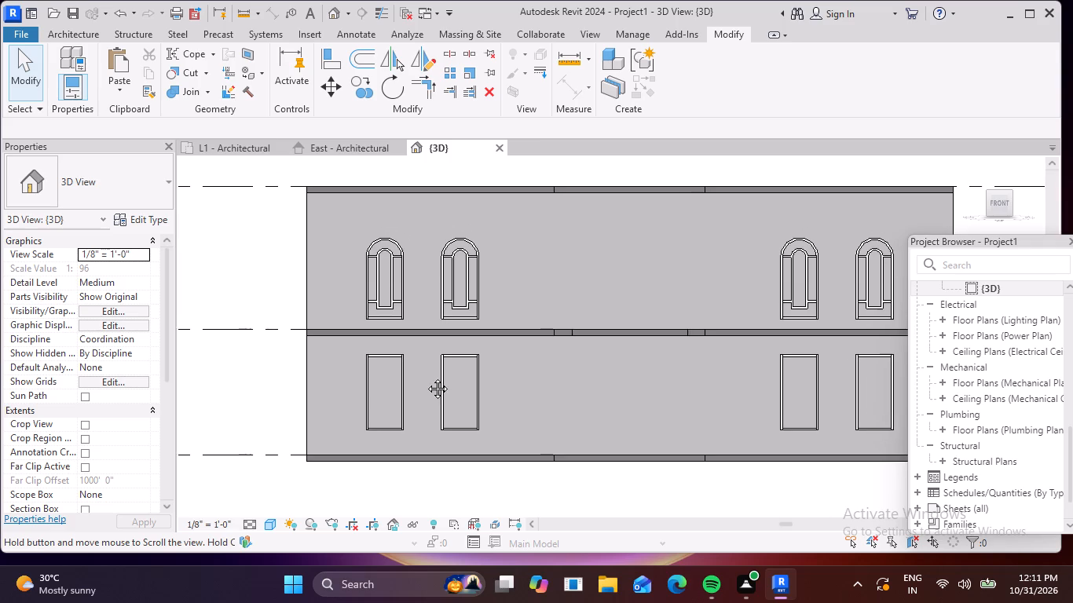
middle_click_drag(426, 377, 425, 378)
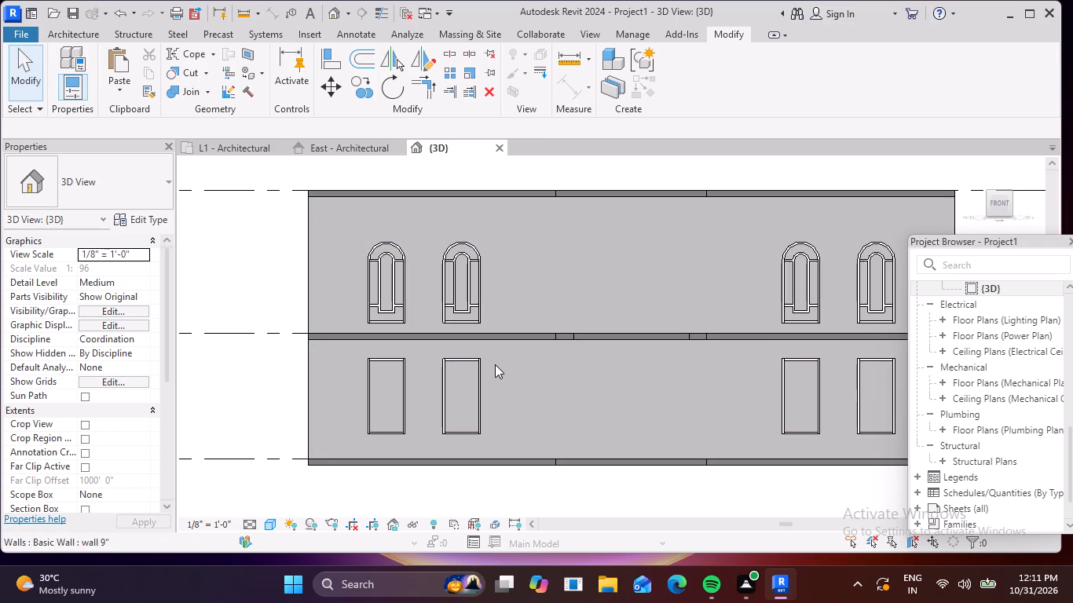
scroll(475, 371, "up", 5)
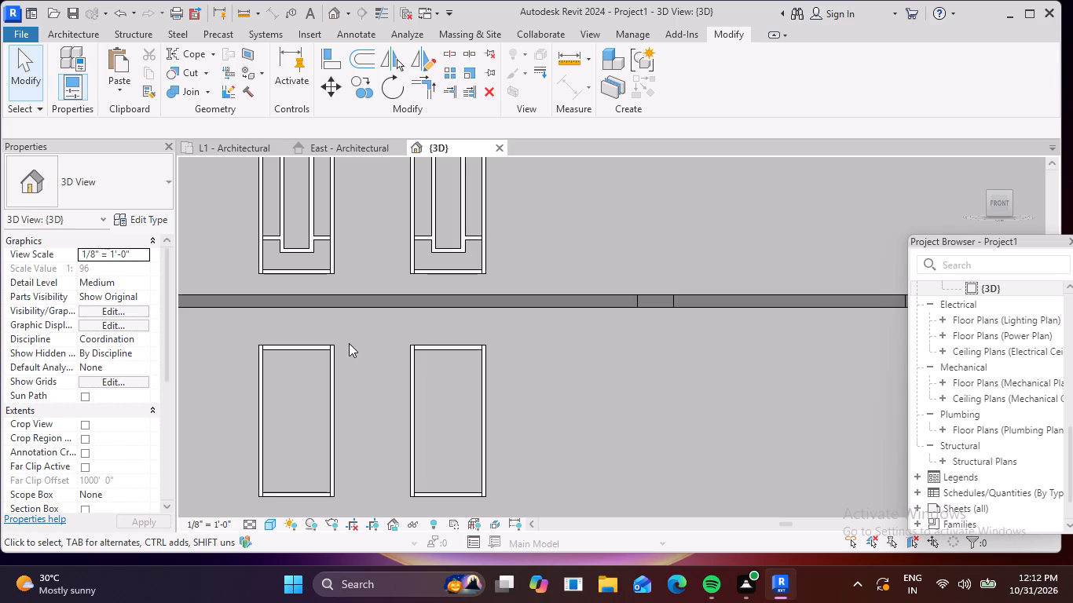
Switch the 3D view to the top orientation and set its visual style to Hidden Line.
left_click(88, 30)
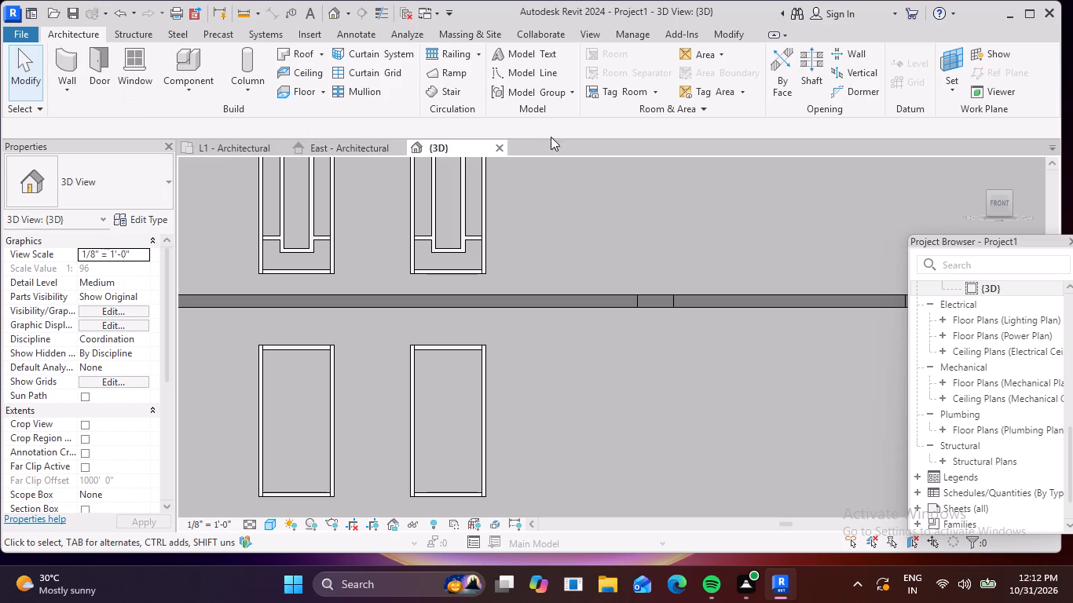
left_click(997, 196)
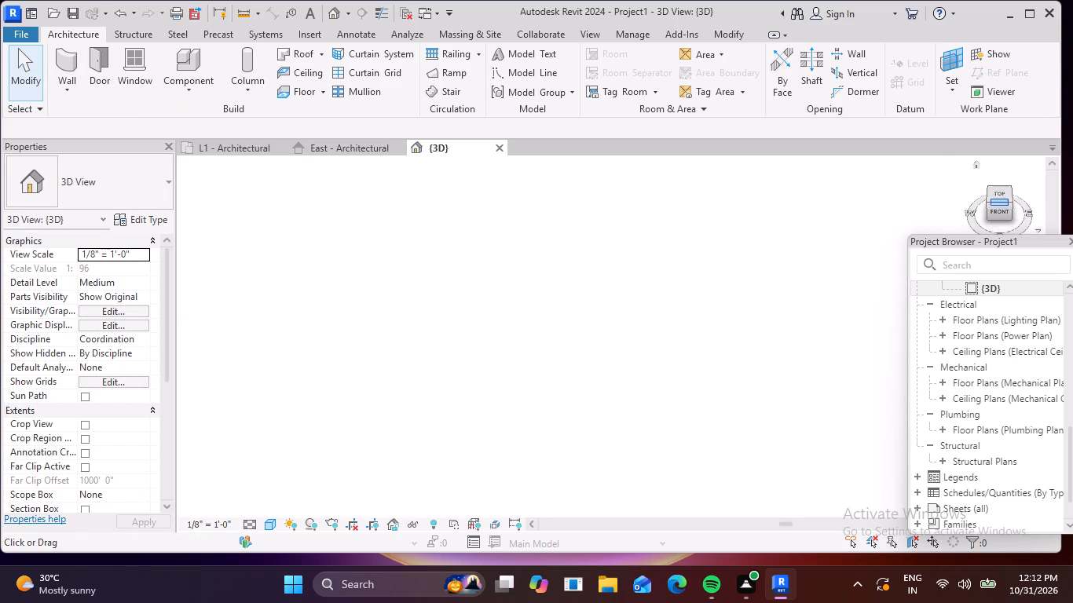
left_click(999, 196)
scroll(613, 348, "up", 6)
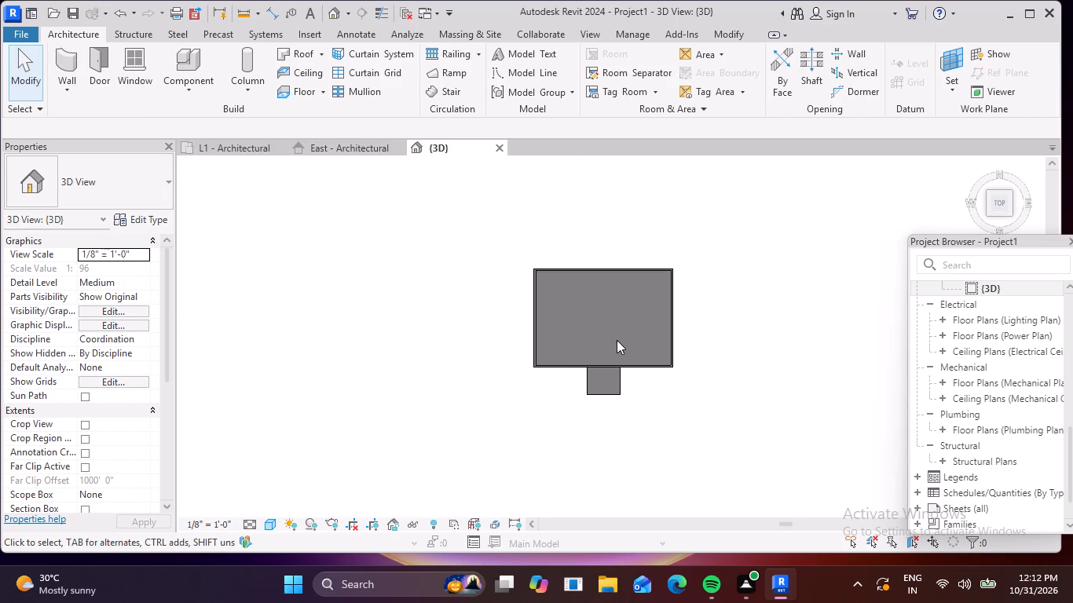
scroll(621, 326, "up", 5)
middle_click_drag(610, 308, 575, 257)
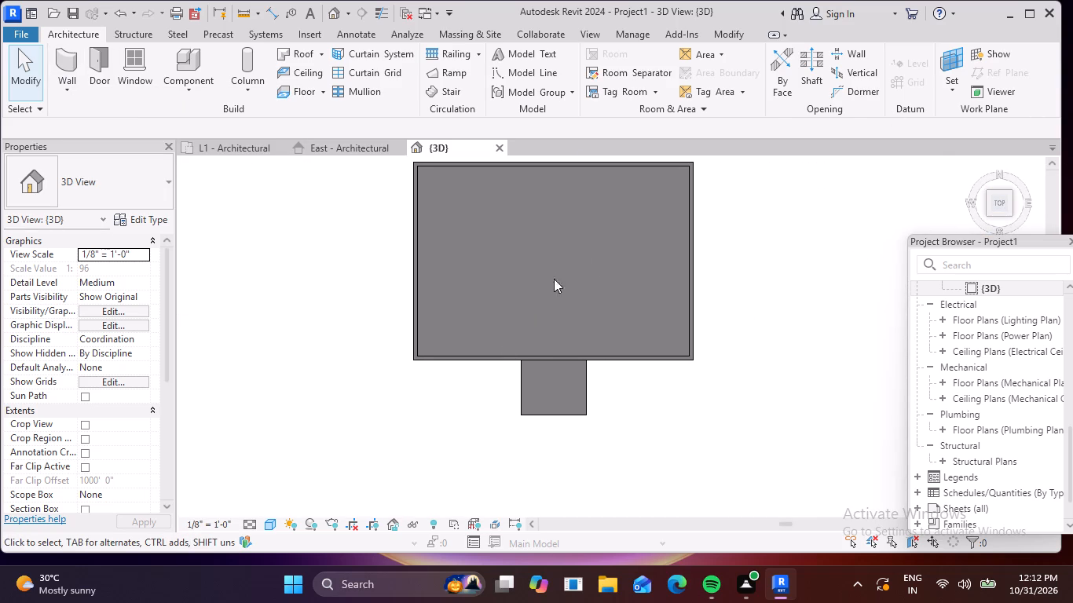
left_click(273, 519)
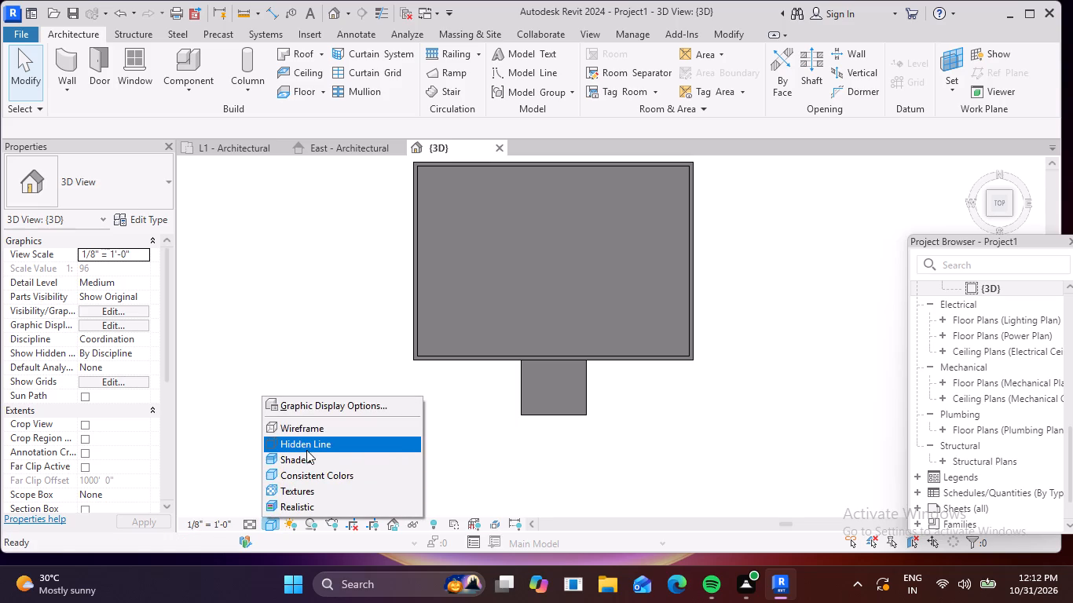
left_click(309, 445)
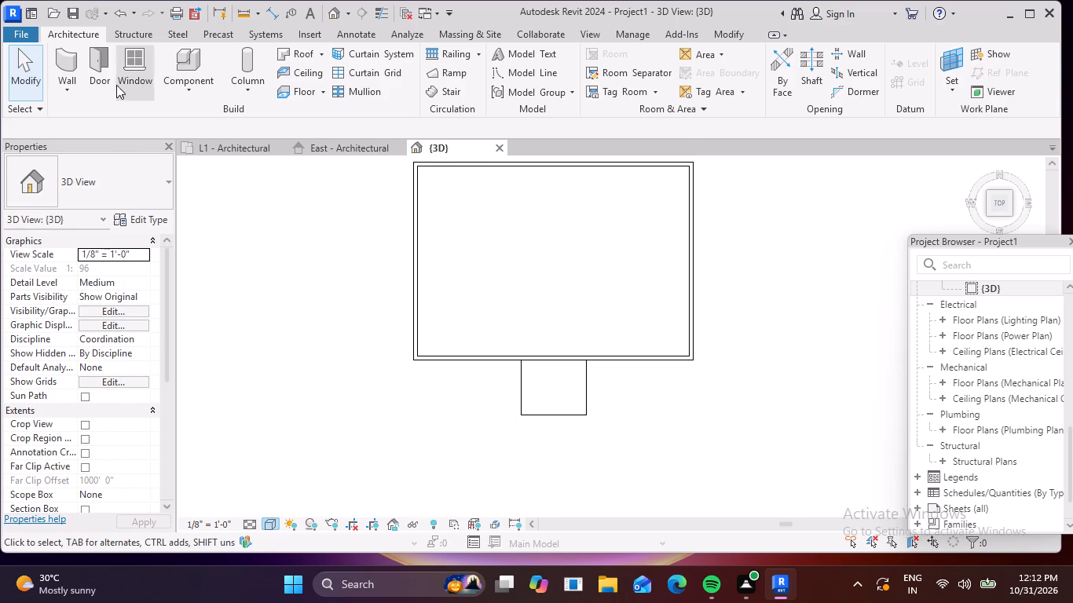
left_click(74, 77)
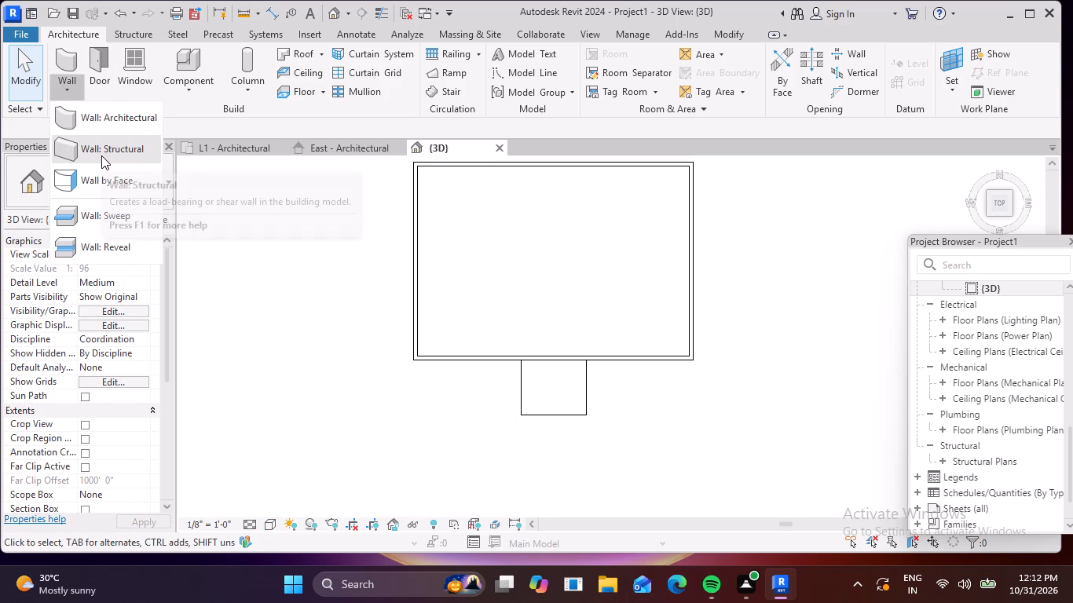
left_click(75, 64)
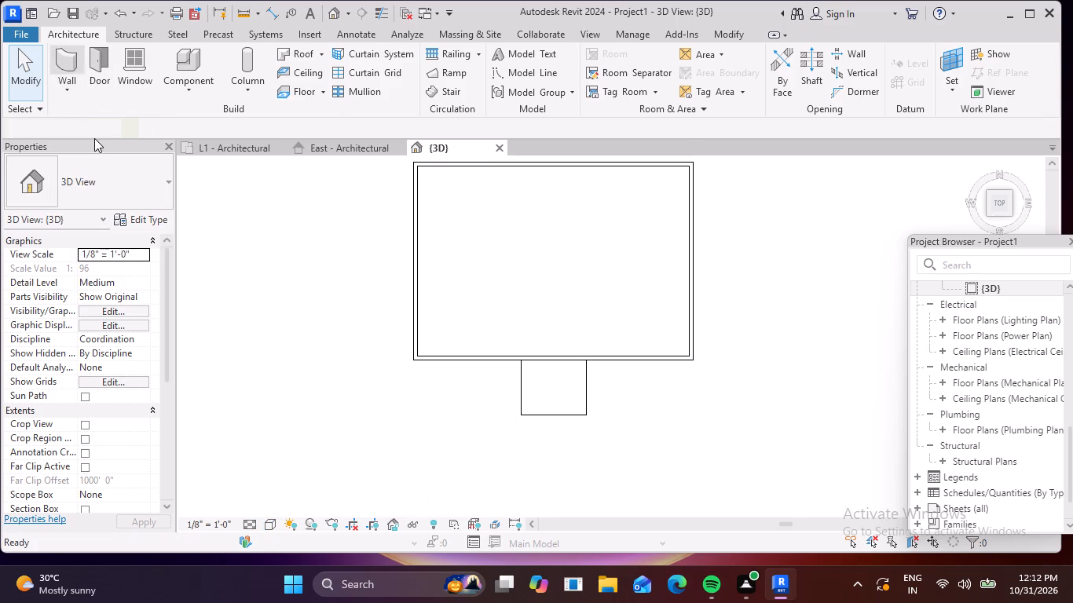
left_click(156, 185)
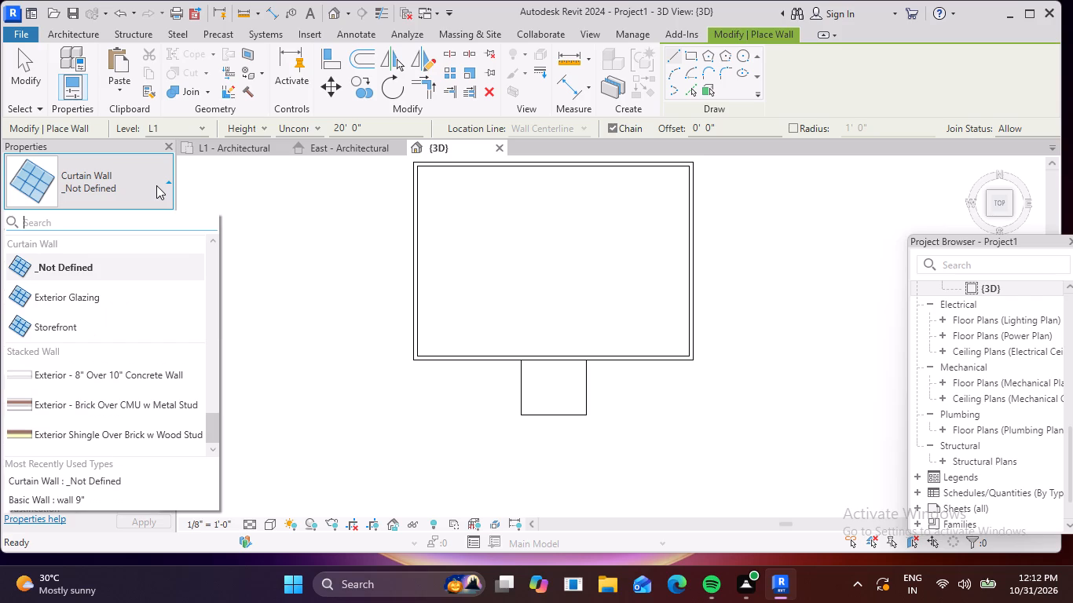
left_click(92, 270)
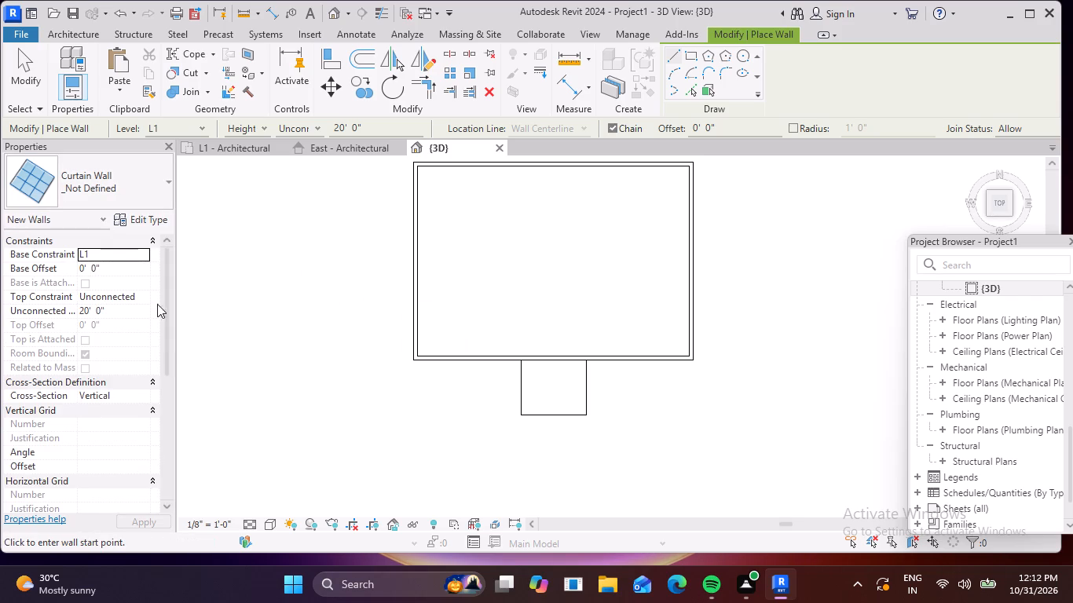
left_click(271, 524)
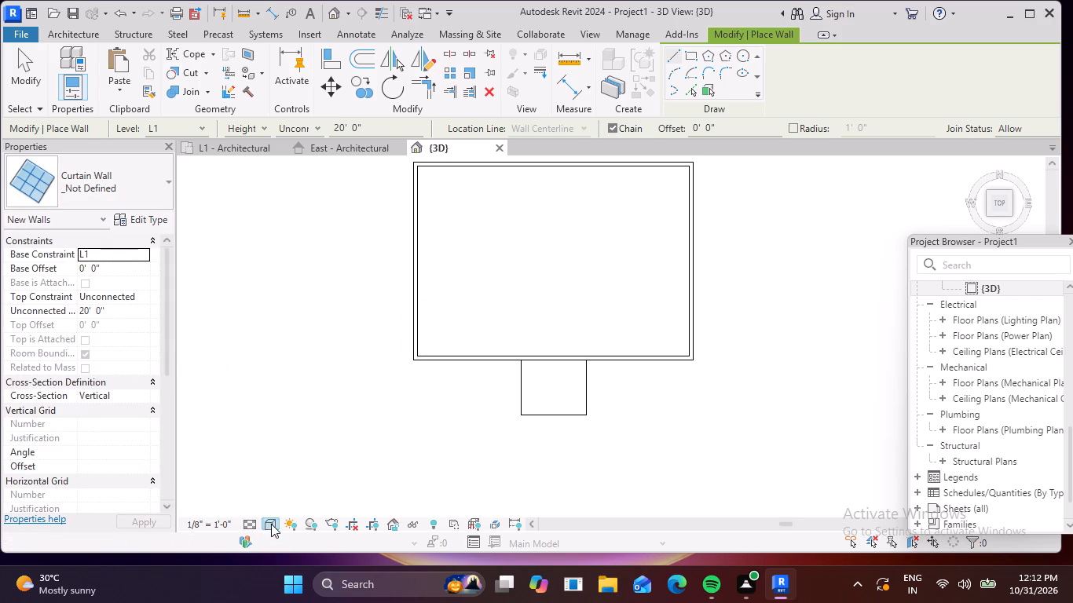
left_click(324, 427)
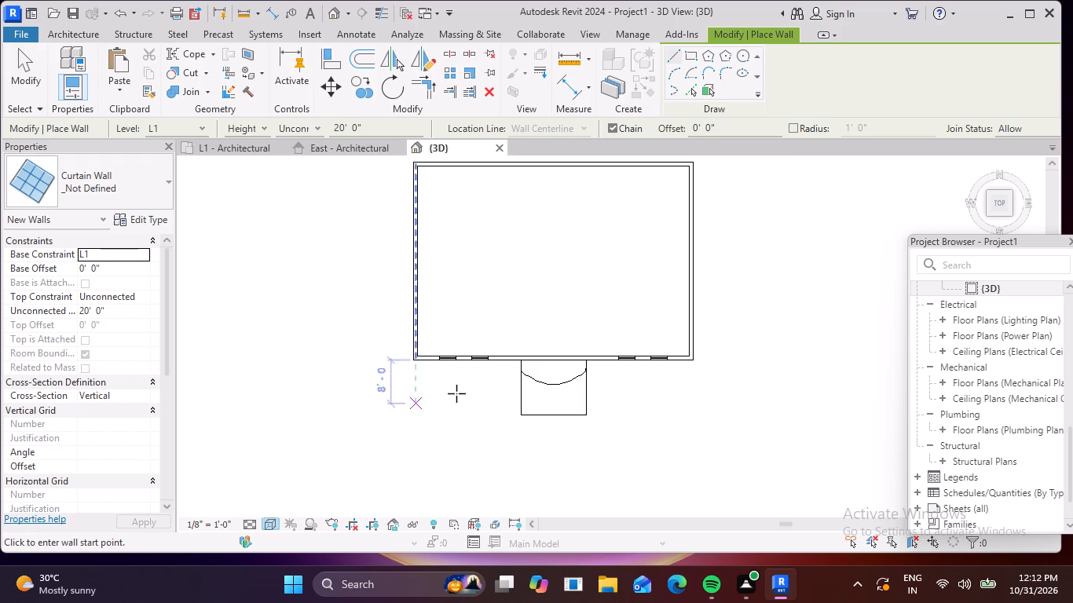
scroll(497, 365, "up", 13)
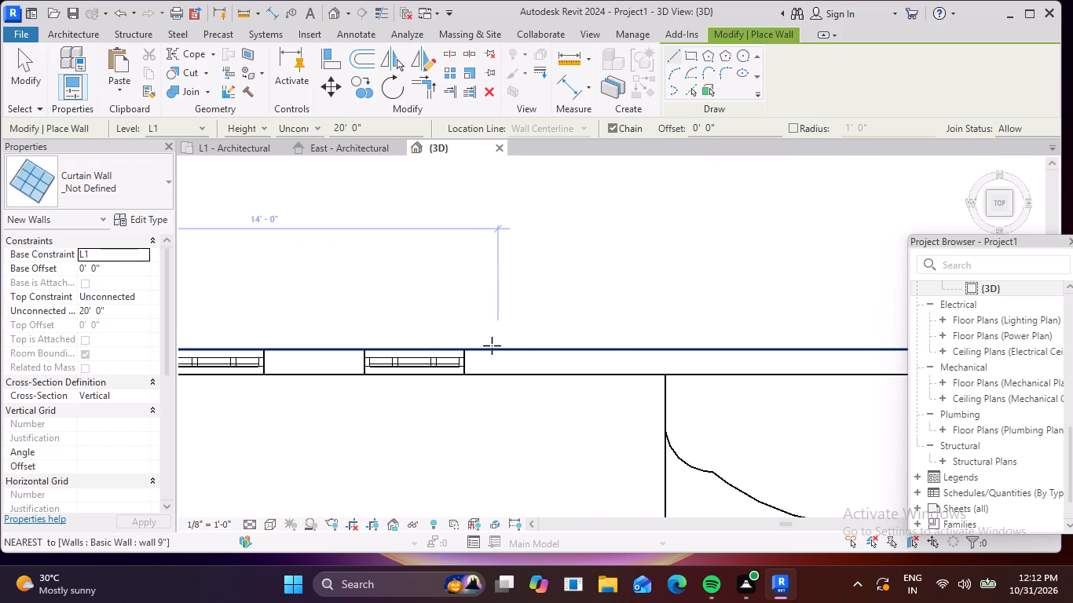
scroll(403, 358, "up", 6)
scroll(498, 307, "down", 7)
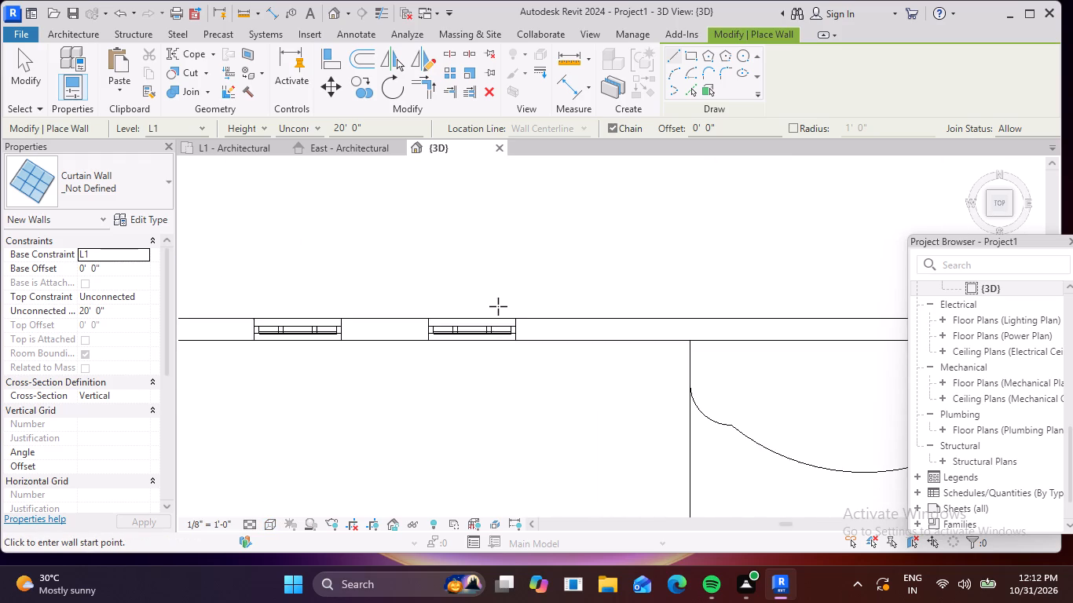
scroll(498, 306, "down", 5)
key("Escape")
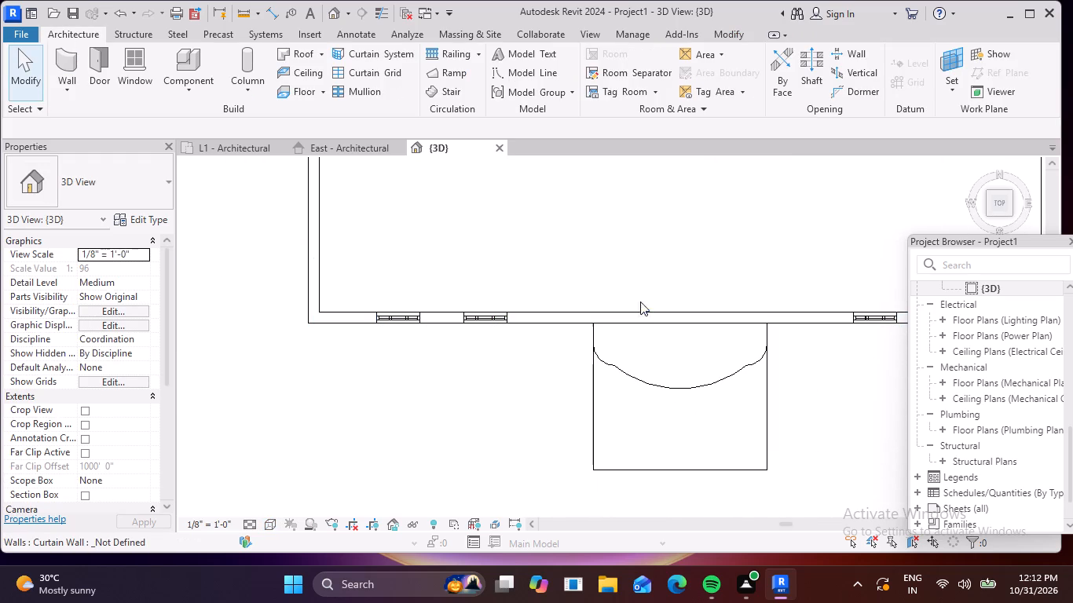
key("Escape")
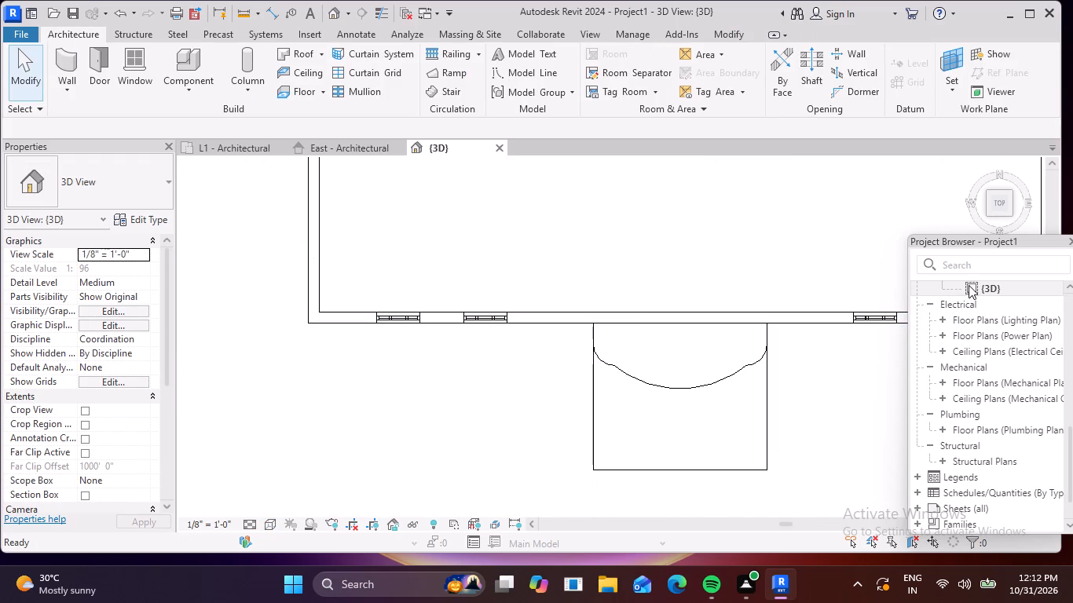
Switch the 3D view to the front orientation and examine the façade's upper arched frames and ground-floor windows.
left_click(1002, 212)
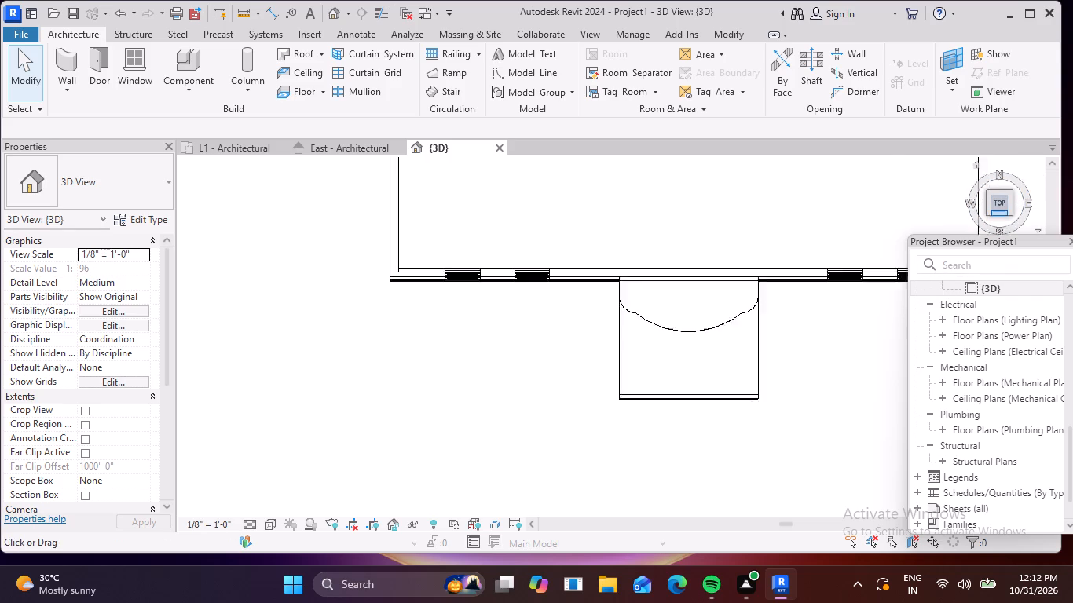
left_click(998, 211)
scroll(594, 340, "up", 7)
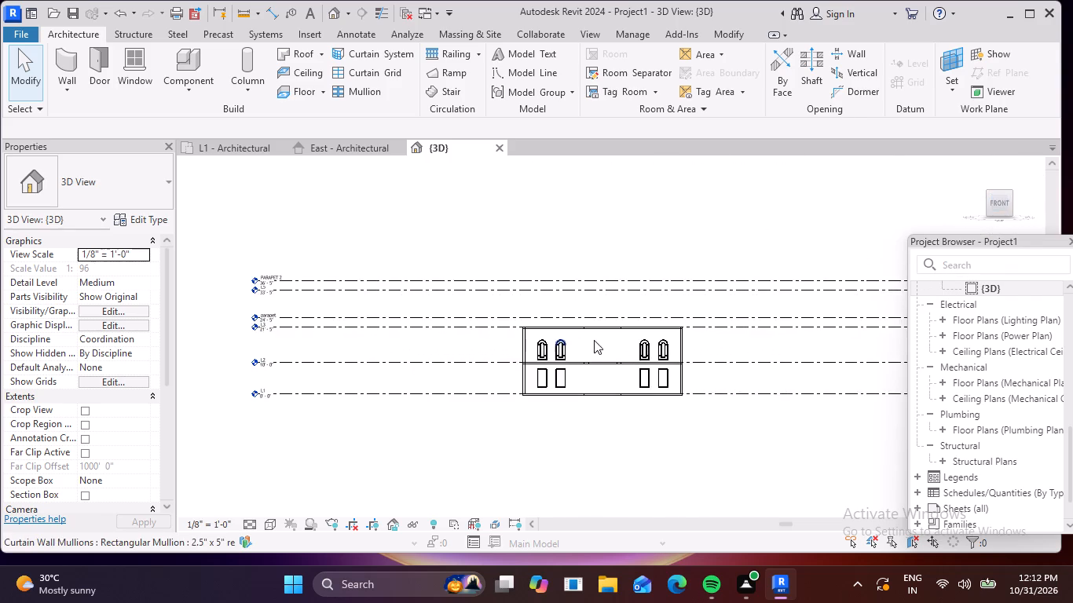
scroll(530, 369, "up", 7)
scroll(635, 371, "up", 4)
middle_click_drag(637, 372, 394, 304)
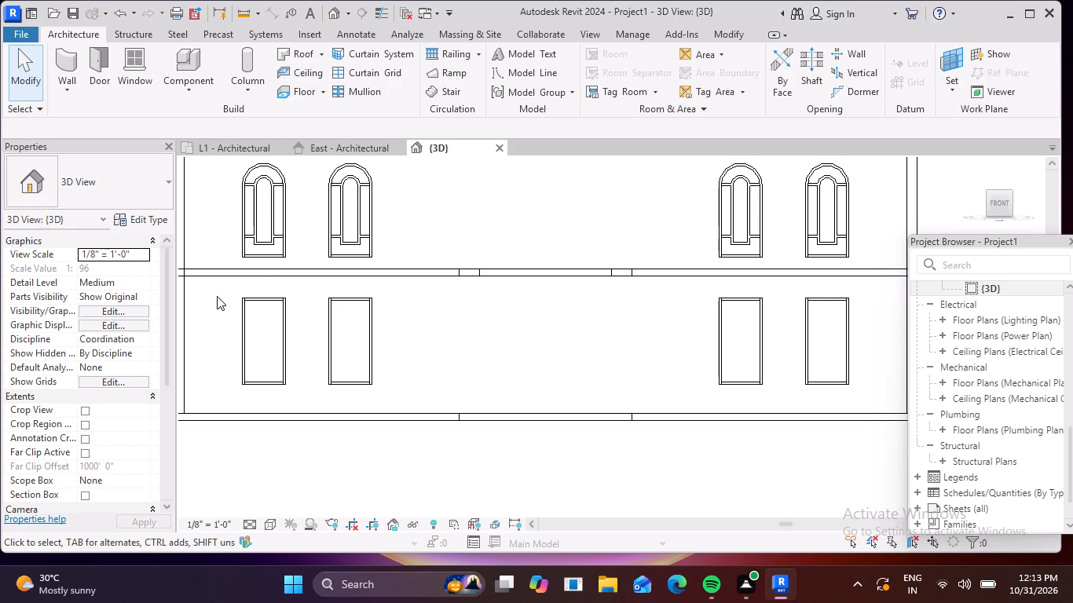
scroll(430, 270, "down", 1)
middle_click_drag(508, 245, 509, 264)
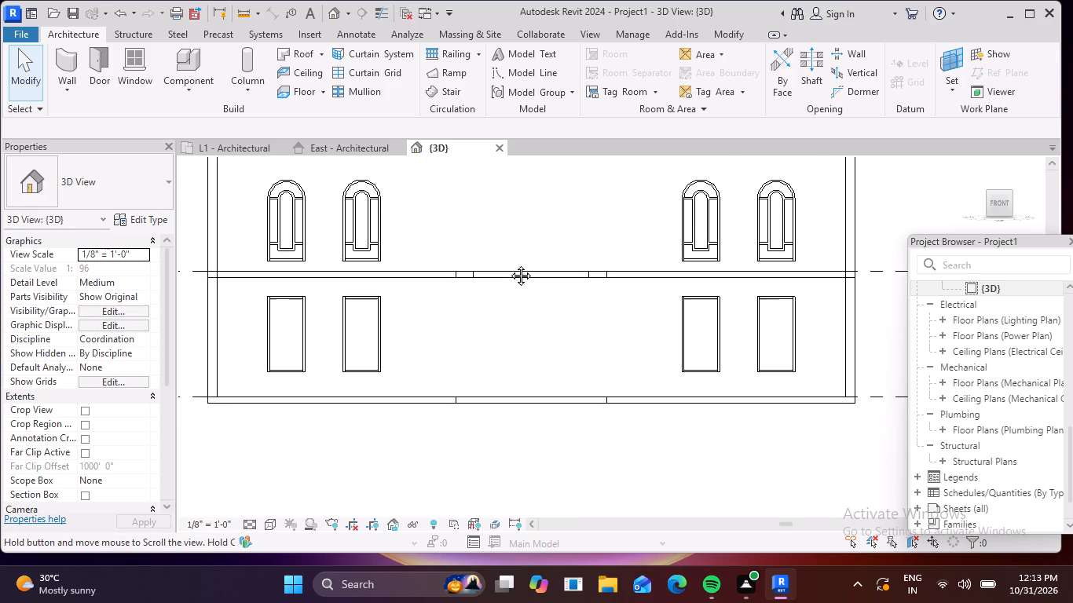
middle_click_drag(509, 264, 518, 342)
scroll(549, 320, "down", 2)
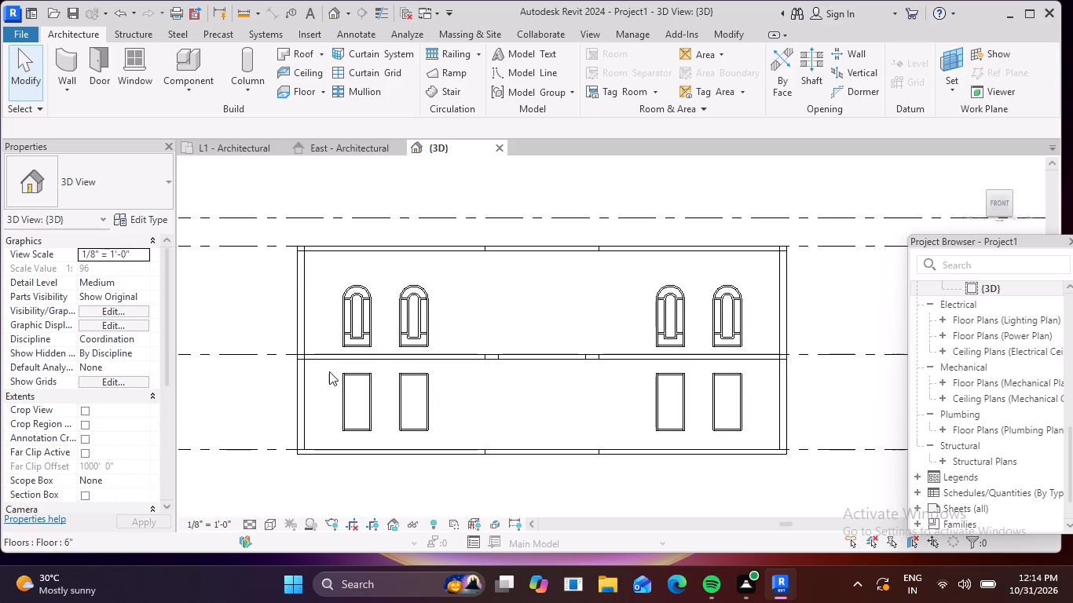
Delete the 2.5" x 5" rectangular mullions from all four ground-floor windows of the front façade.
key("Escape")
scroll(368, 378, "up", 3)
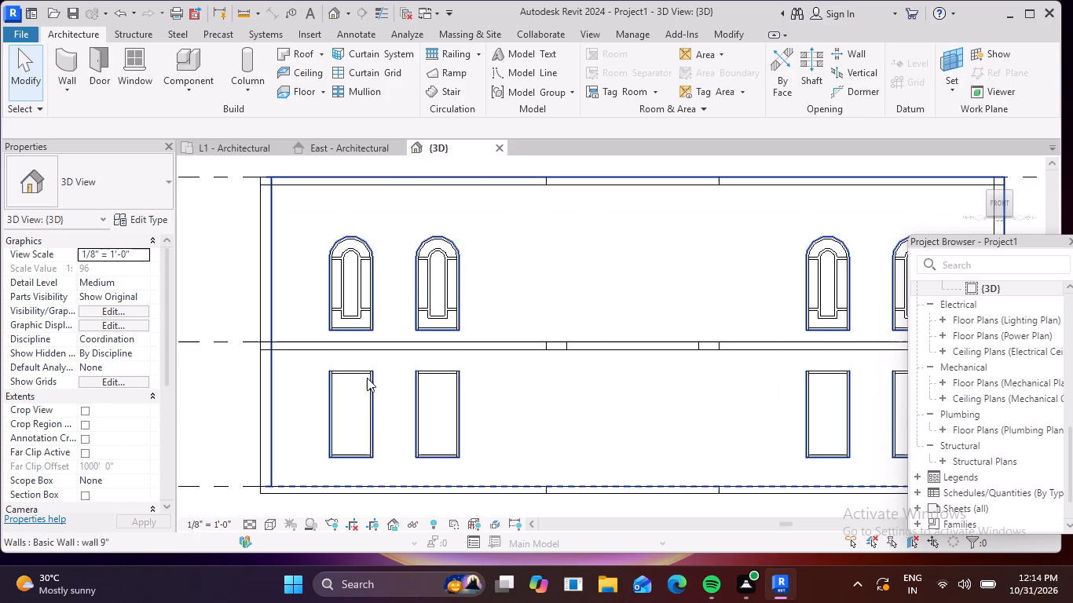
middle_click_drag(412, 388, 324, 325)
left_click_drag(213, 295, 452, 392)
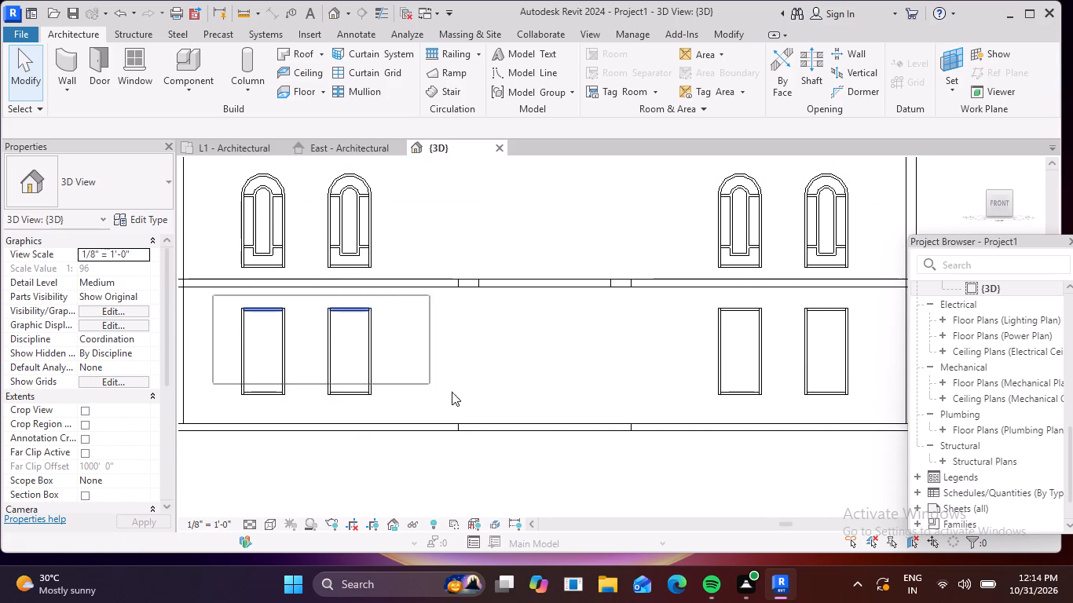
left_click_drag(452, 392, 525, 404)
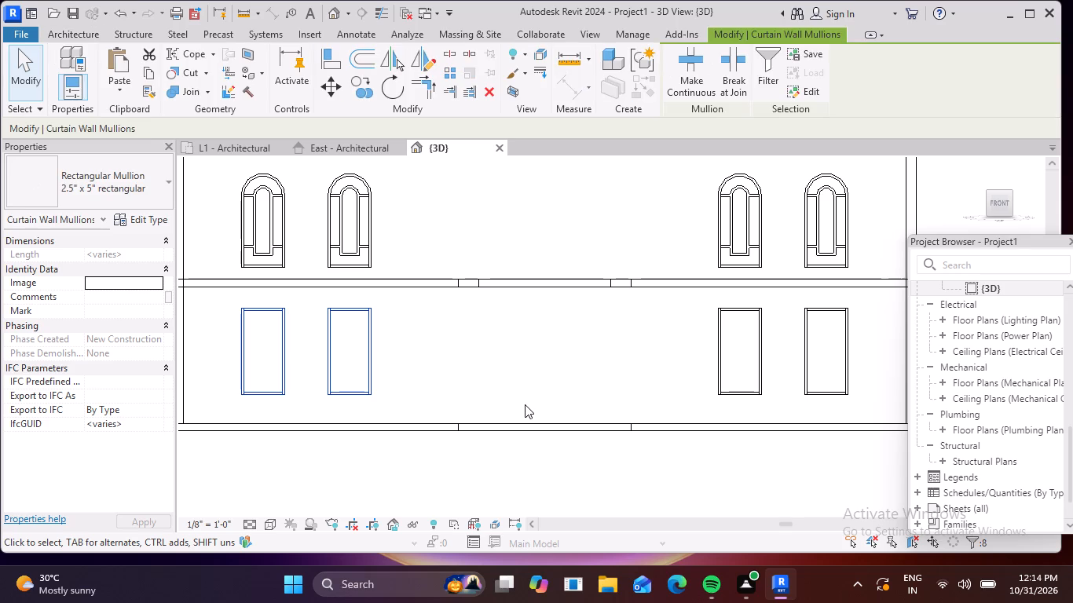
key("Delete")
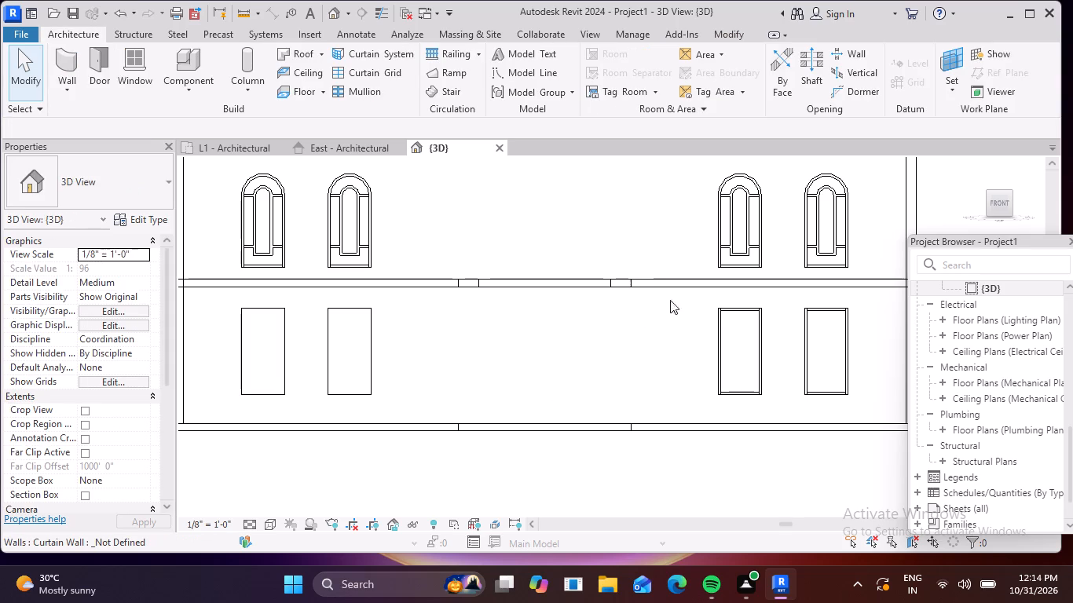
left_click_drag(708, 300, 887, 422)
key("Delete")
Set the 3D view's visual style to Consistent Colors and examine the ground-floor windows at an angle.
scroll(837, 407, "down", 3)
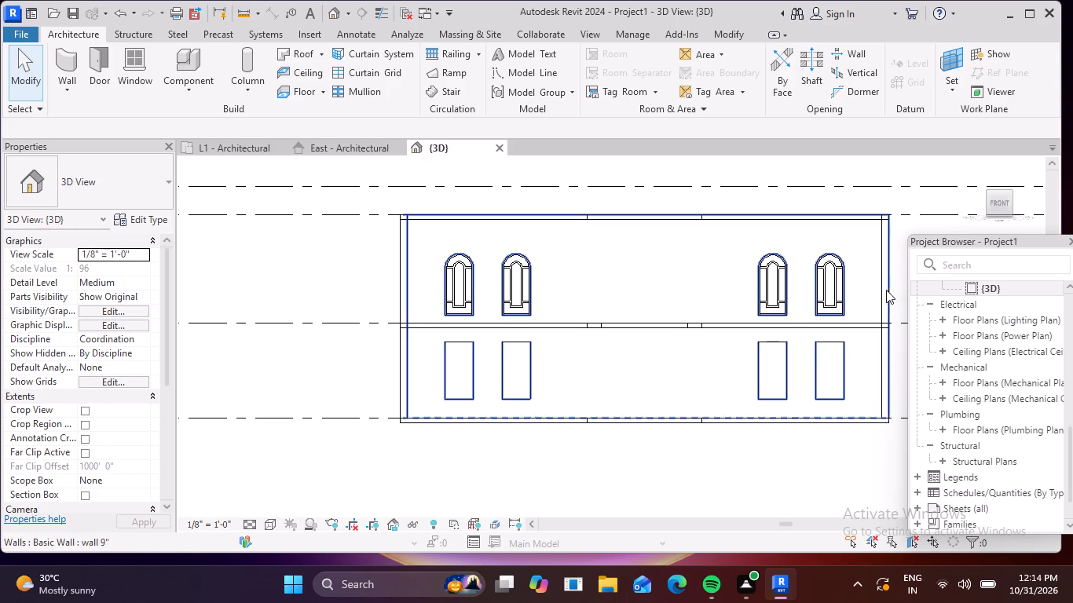
left_click(274, 524)
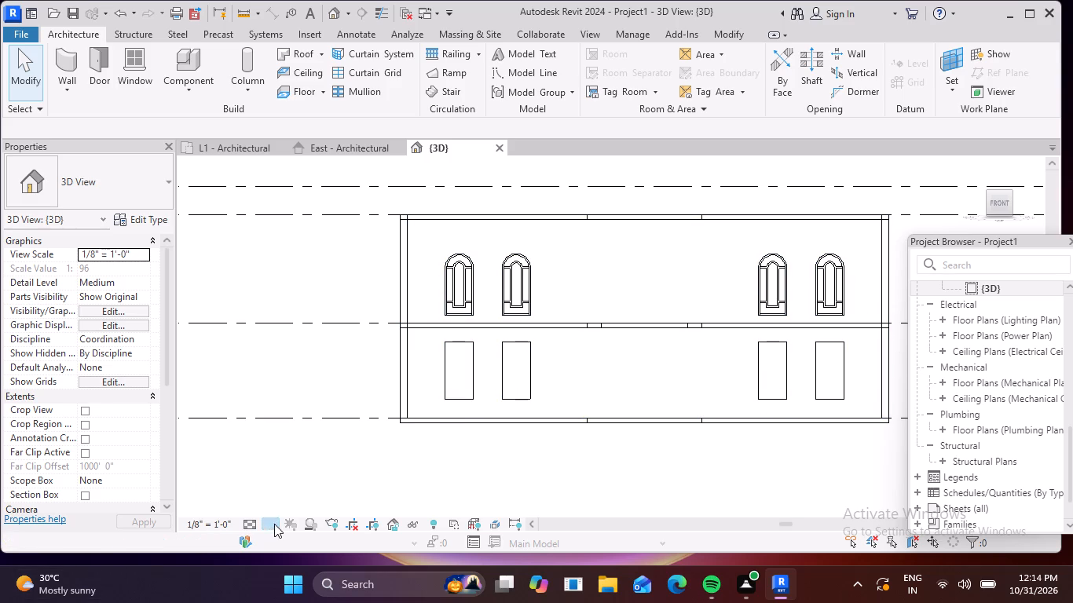
left_click(291, 505)
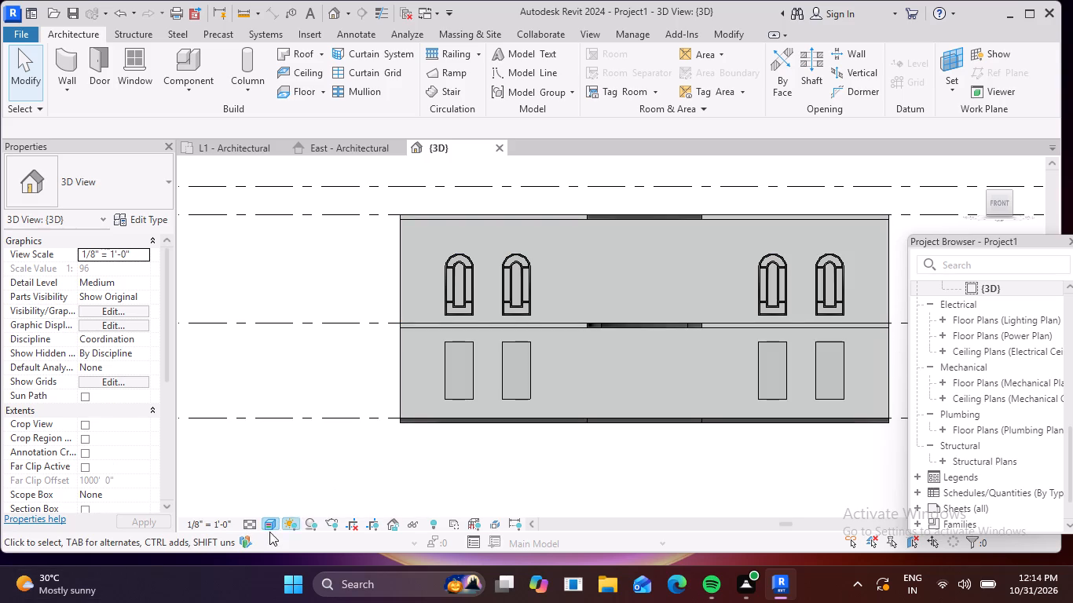
left_click(272, 524)
left_click(325, 472)
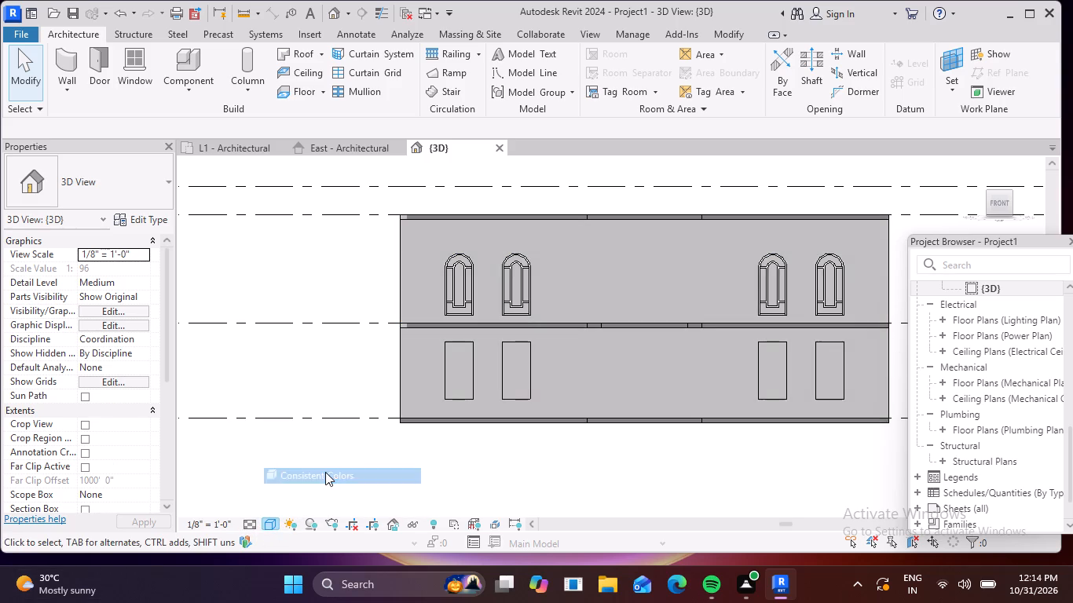
scroll(580, 365, "up", 5)
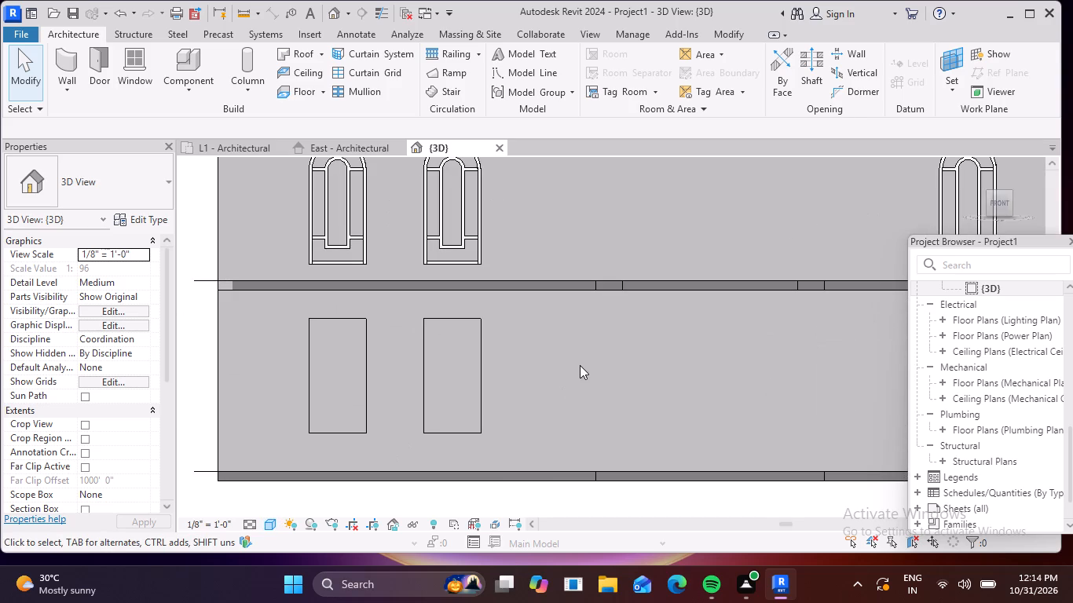
middle_click_drag(564, 339, 615, 399, "shift")
scroll(713, 385, "down", 2)
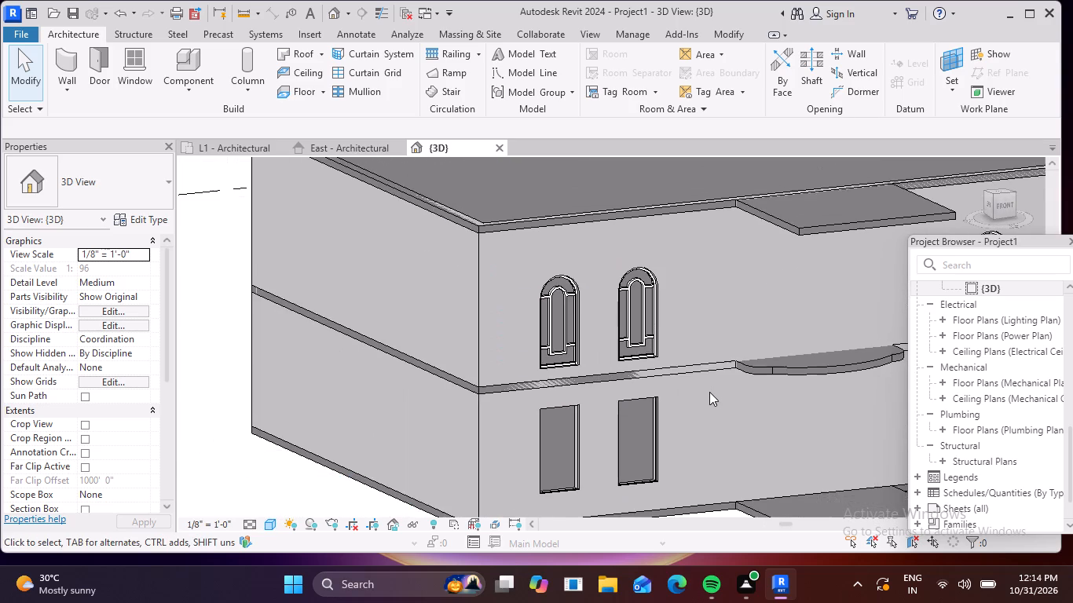
middle_click_drag(709, 393, 620, 347)
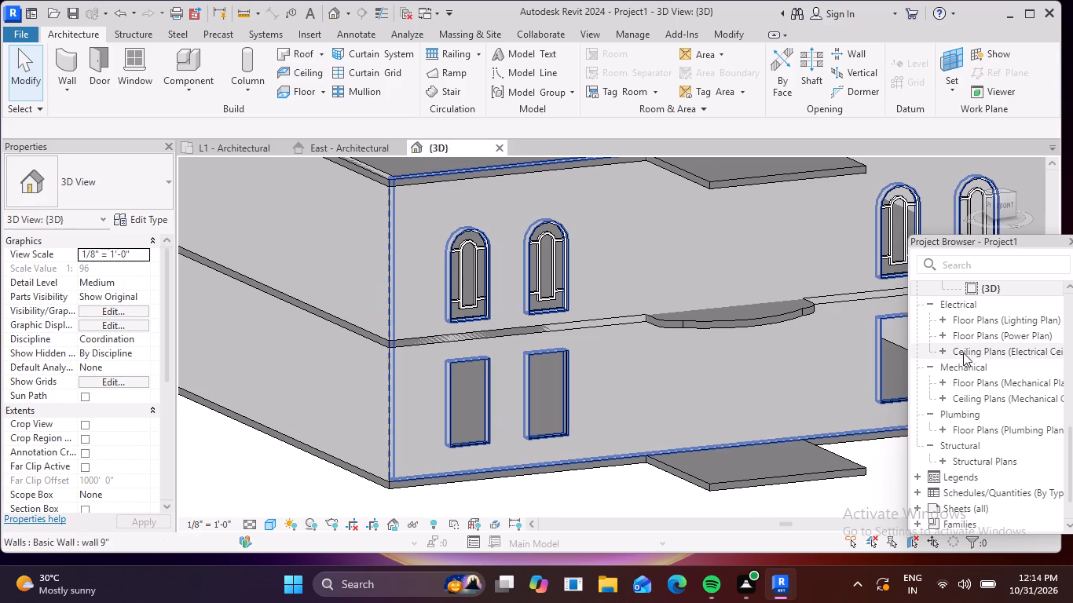
Open the L1 - Architectural floor plan.
scroll(980, 403, "up", 4)
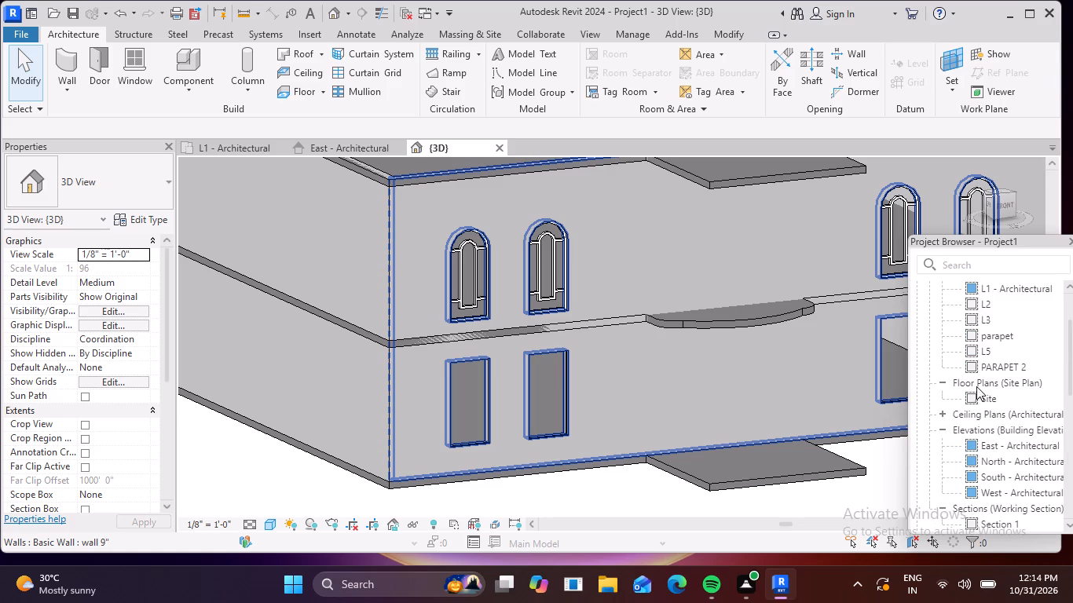
scroll(976, 363, "up", 4)
double_click(974, 351)
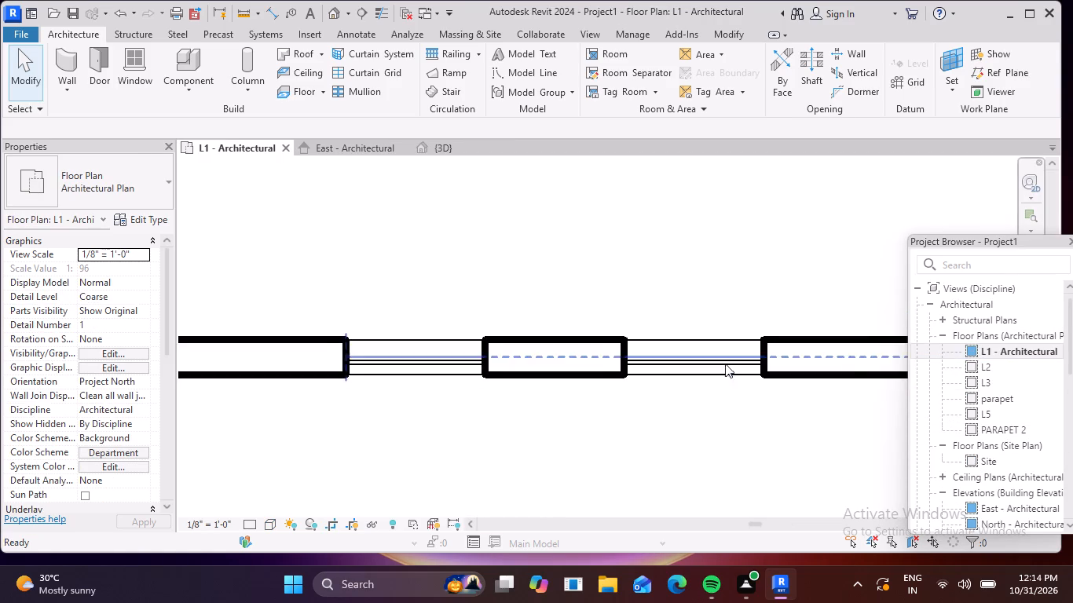
Draw a flipped _Not Defined curtain wall, 20' high from L1, across the front wall's leftmost window opening, spanning jamb to jamb.
scroll(600, 363, "down", 12)
middle_click_drag(679, 372, 618, 384)
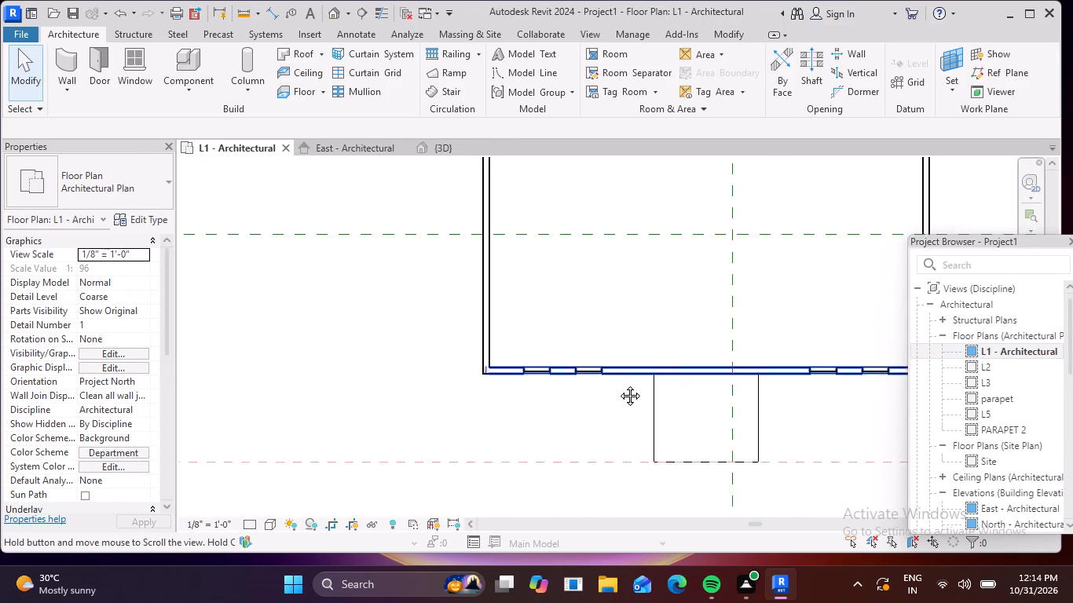
middle_click_drag(618, 384, 561, 386)
scroll(533, 384, "up", 6)
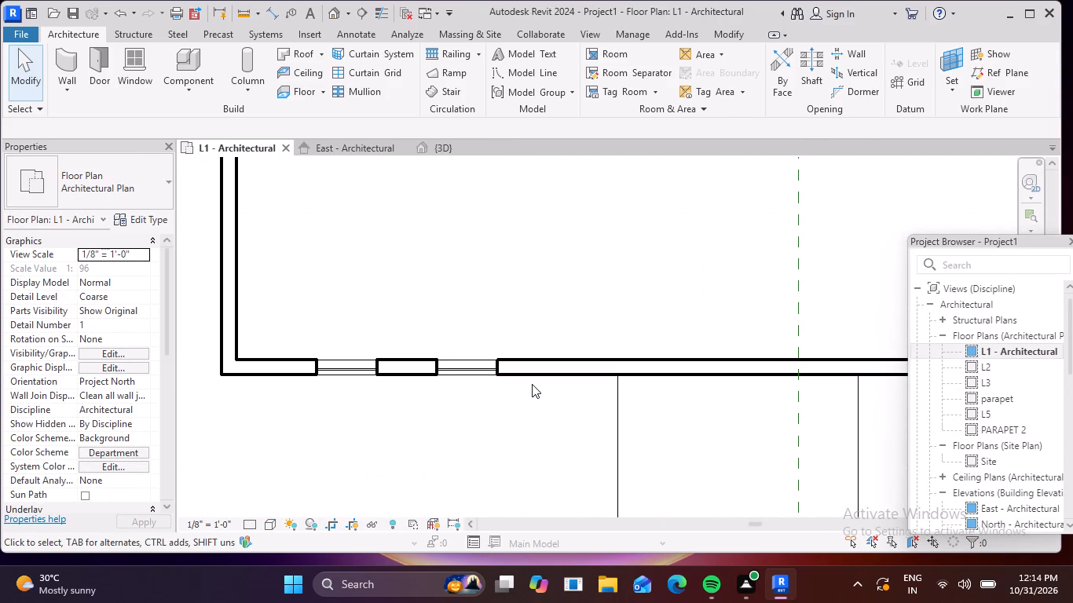
middle_click_drag(511, 389, 419, 417)
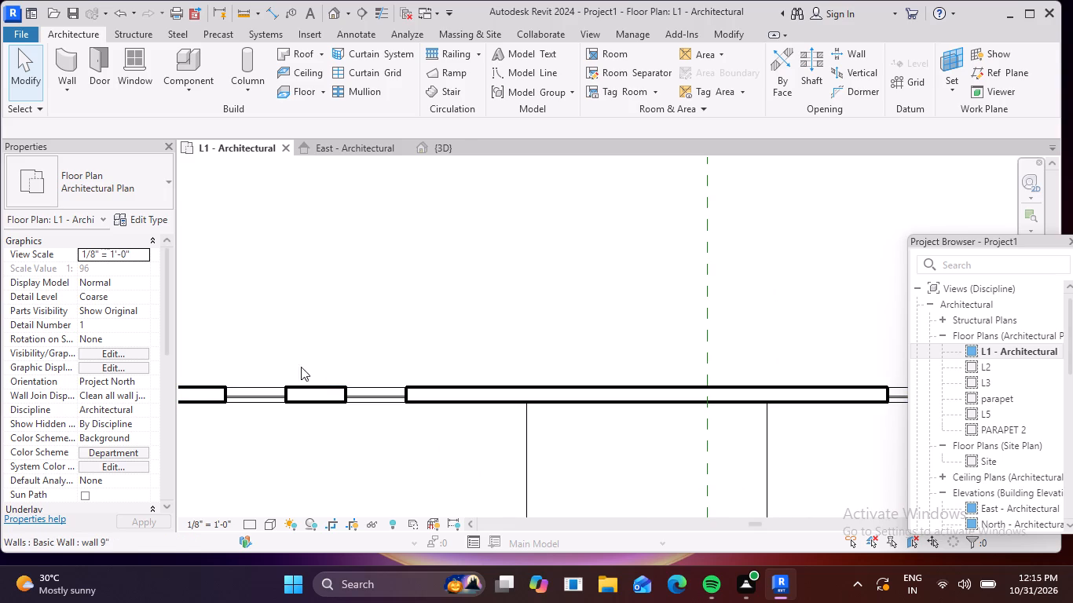
left_click(64, 70)
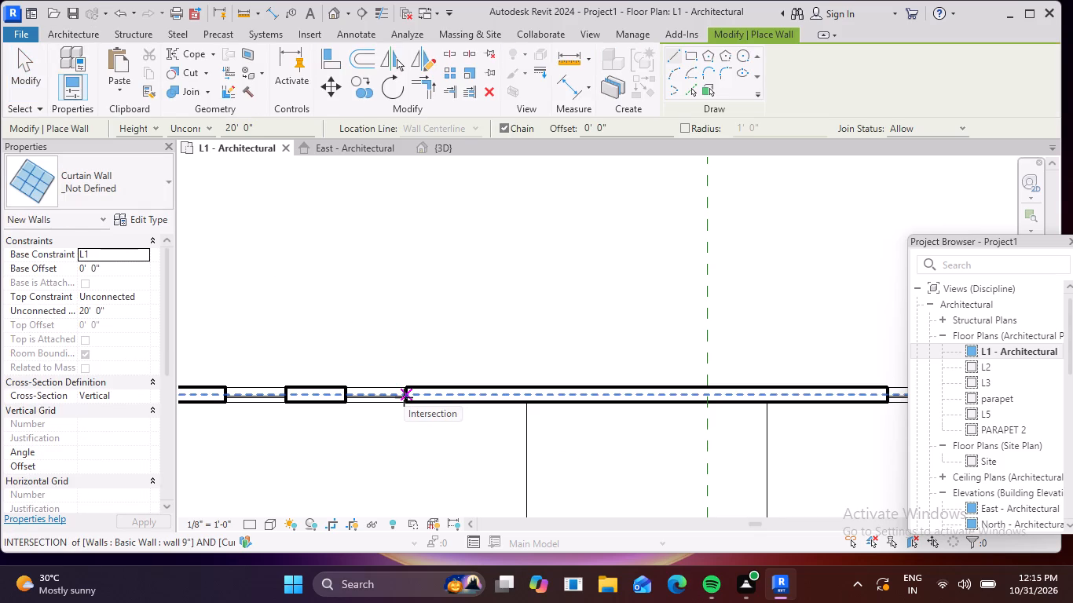
scroll(239, 418, "up", 2)
scroll(239, 418, "down", 4)
middle_click_drag(309, 437, 306, 437)
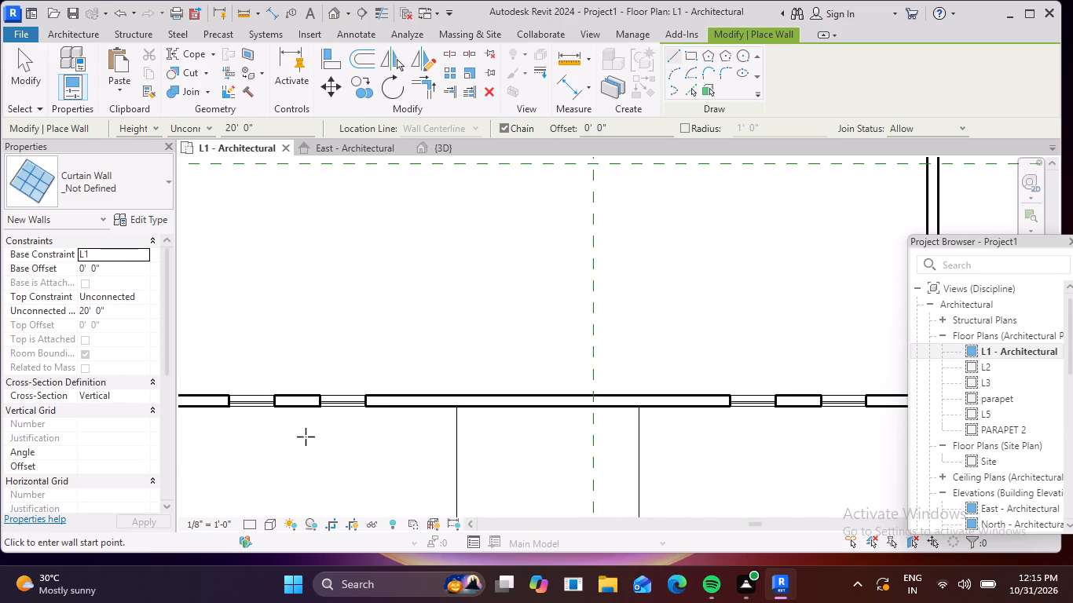
middle_click_drag(306, 437, 452, 445)
scroll(390, 417, "up", 6)
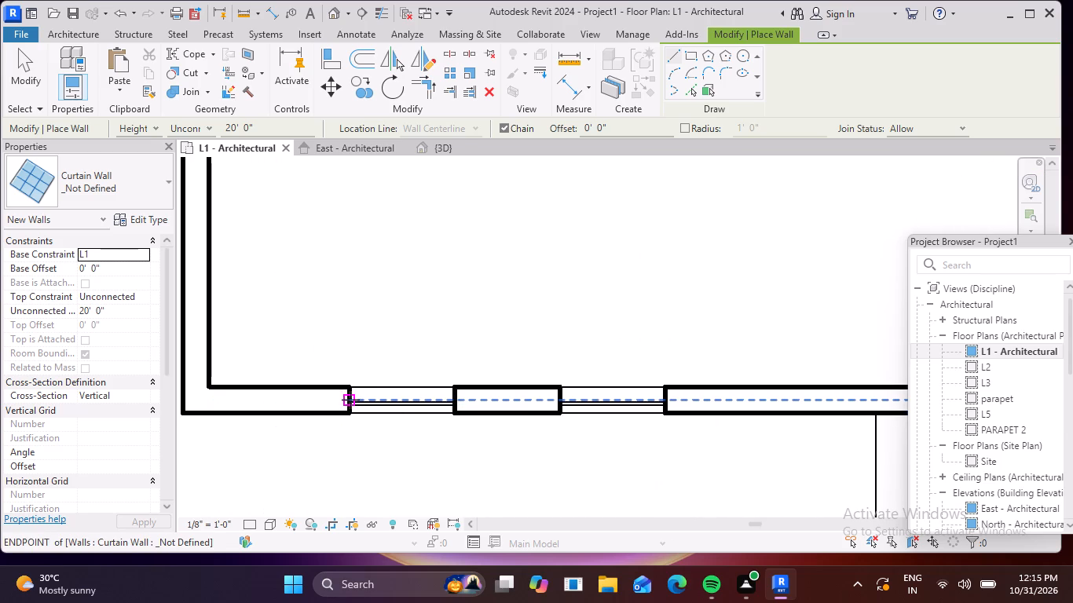
left_click(350, 400)
key("space")
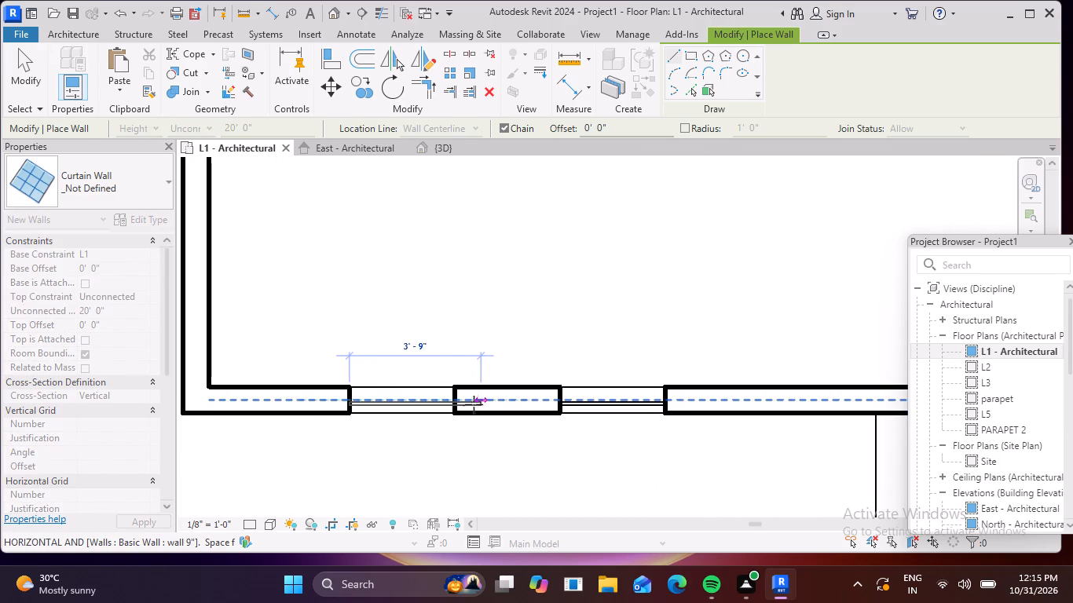
left_click(454, 401)
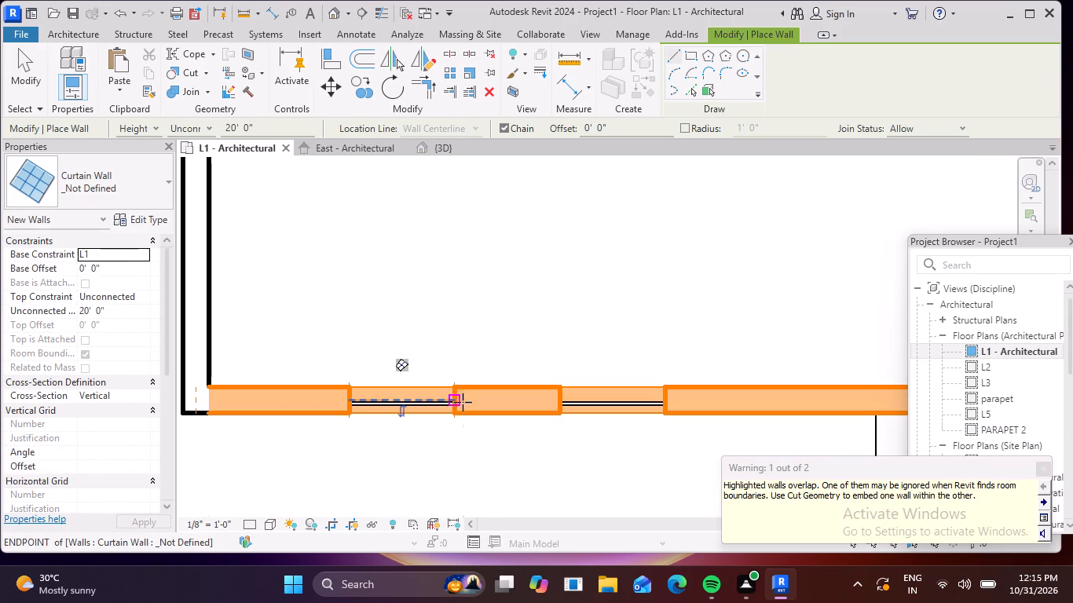
Open the 3D view and examine the ground-floor window openings where the curtain wall was drawn.
scroll(536, 460, "down", 2)
middle_click_drag(518, 463, 364, 460)
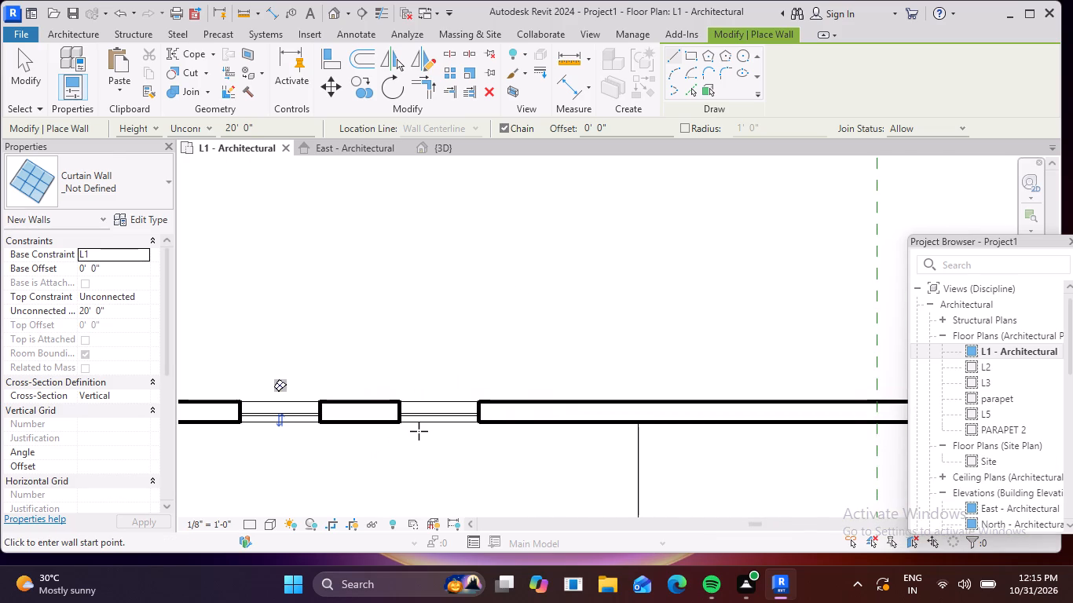
scroll(372, 247, "down", 6)
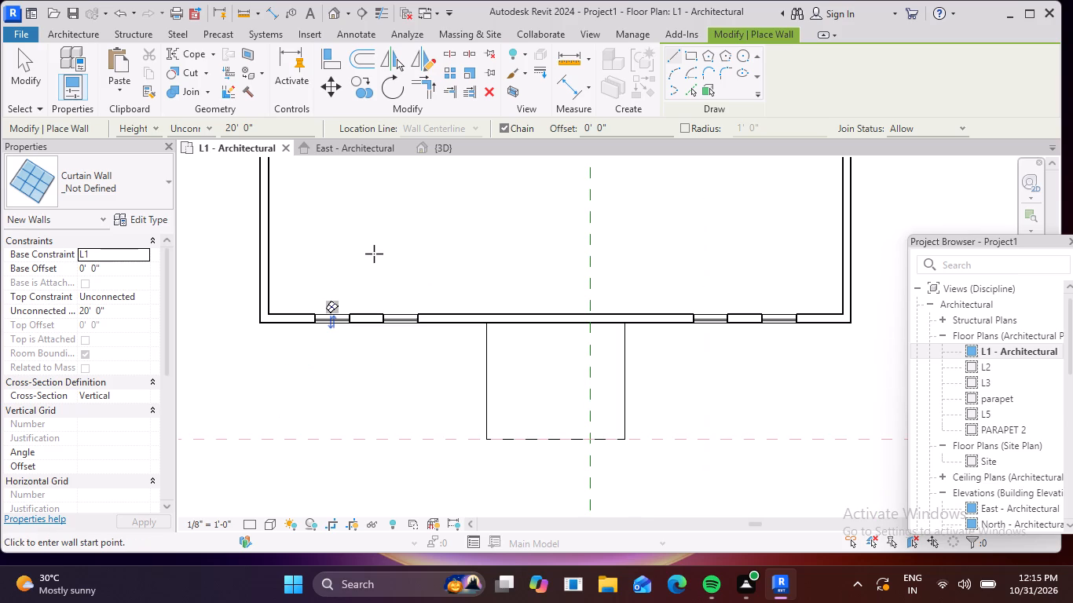
middle_click_drag(400, 283, 420, 364)
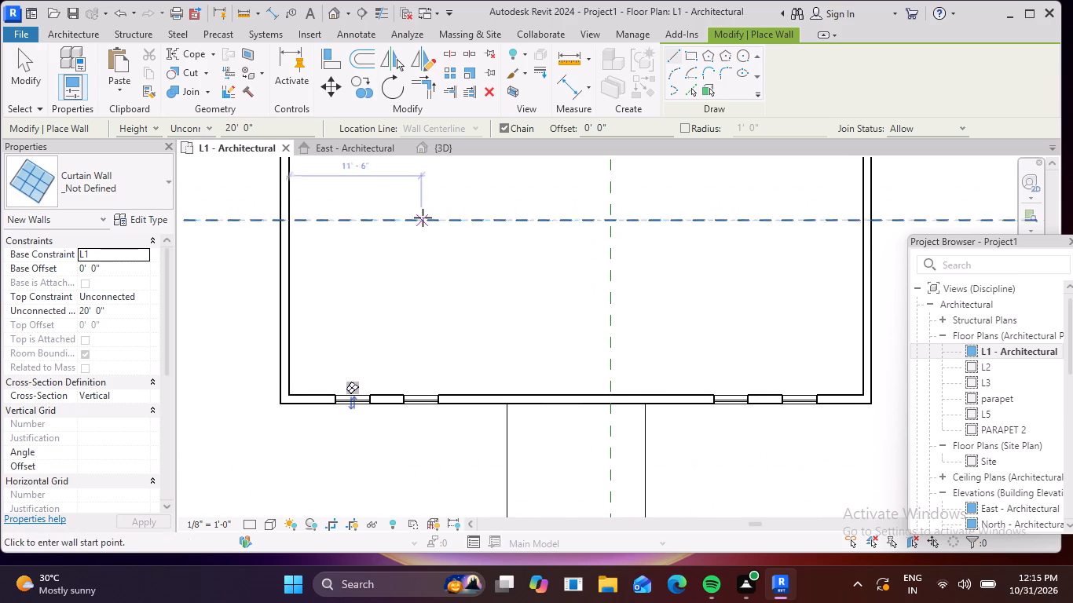
left_click(329, 9)
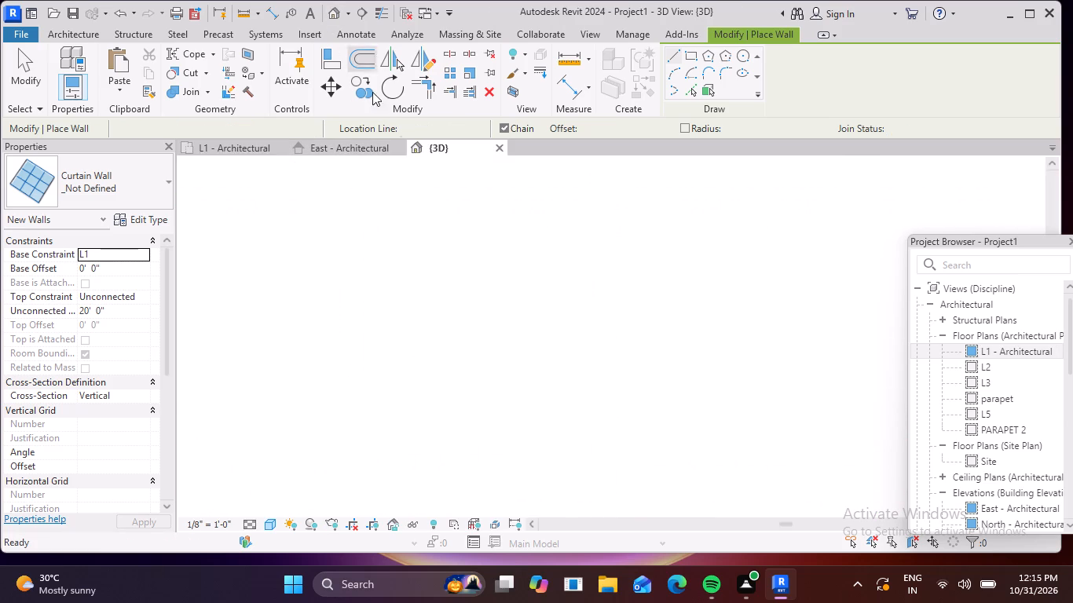
scroll(519, 387, "up", 5)
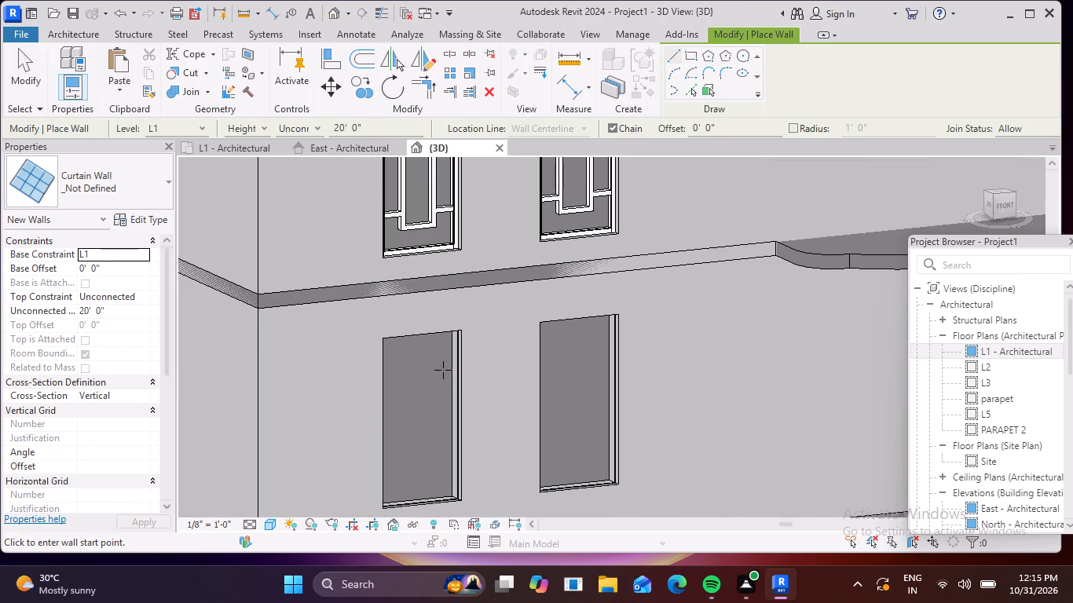
scroll(449, 342, "down", 1)
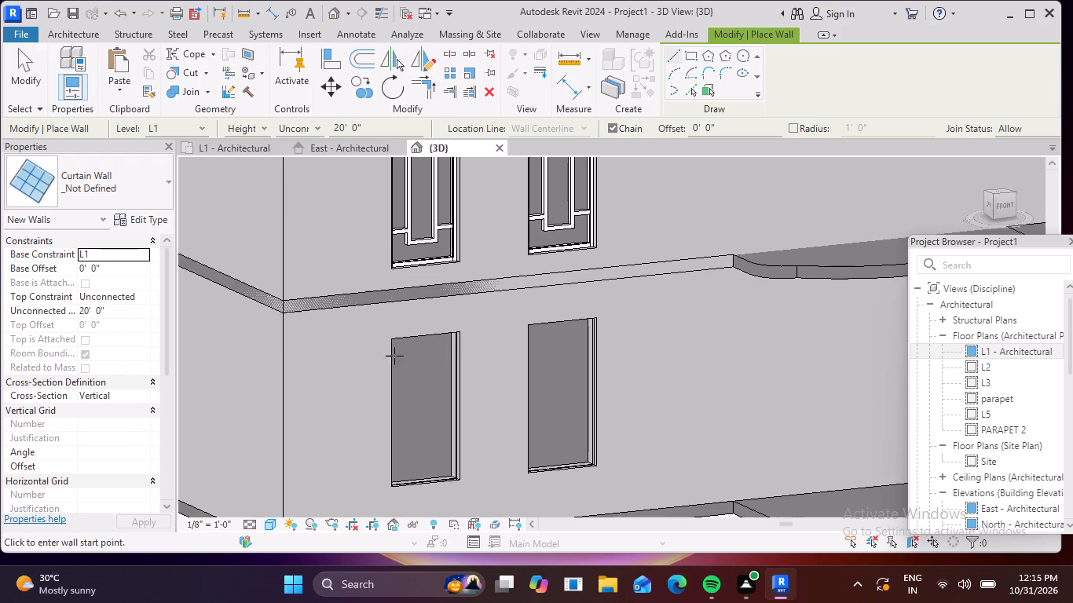
scroll(386, 362, "down", 2)
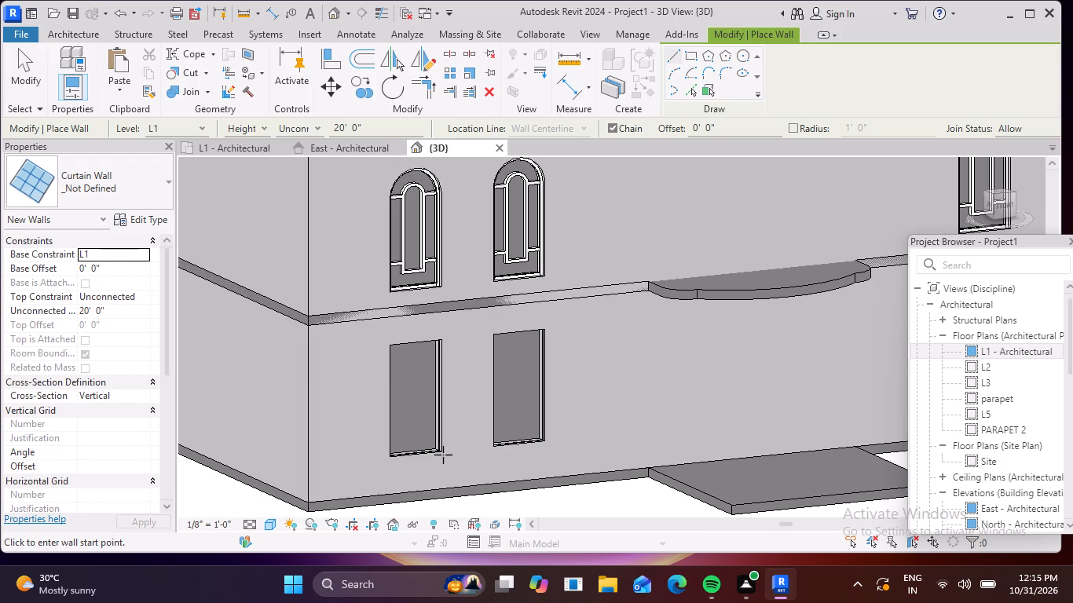
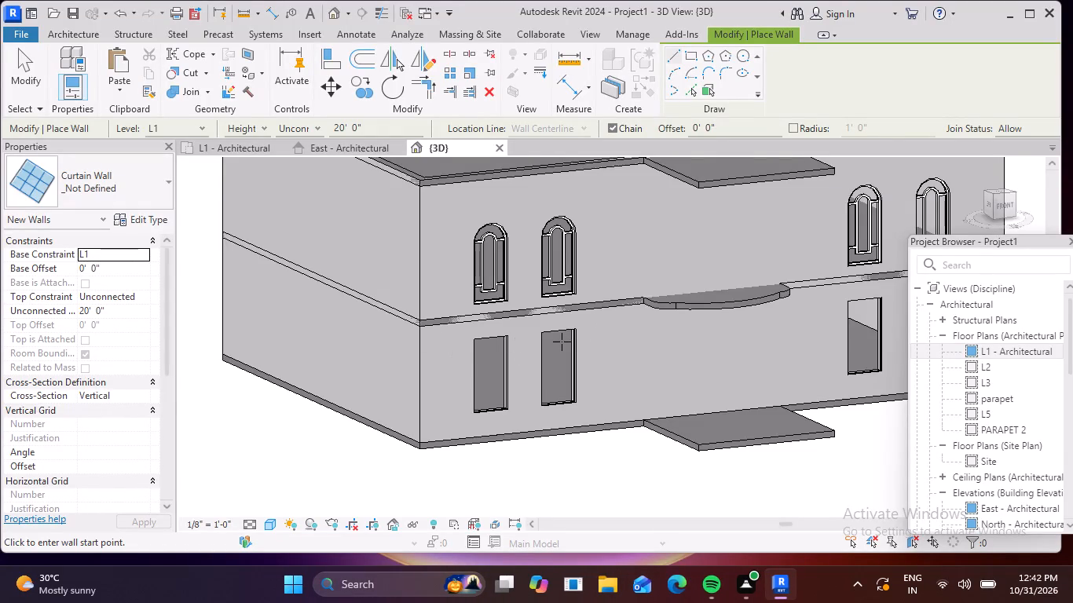
Undo the curtain wall drawn in the front wall's leftmost window opening and the preceding 3D visual style change, without saving the project.
scroll(562, 342, "up", 2)
key("ctrl+z")
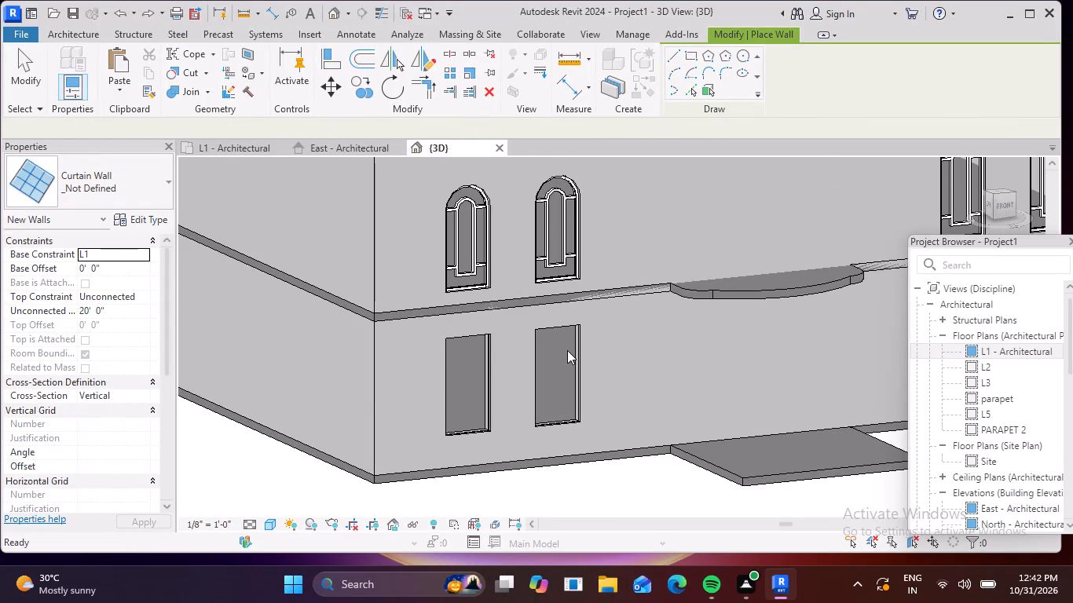
key("ctrl+z")
left_click(642, 353)
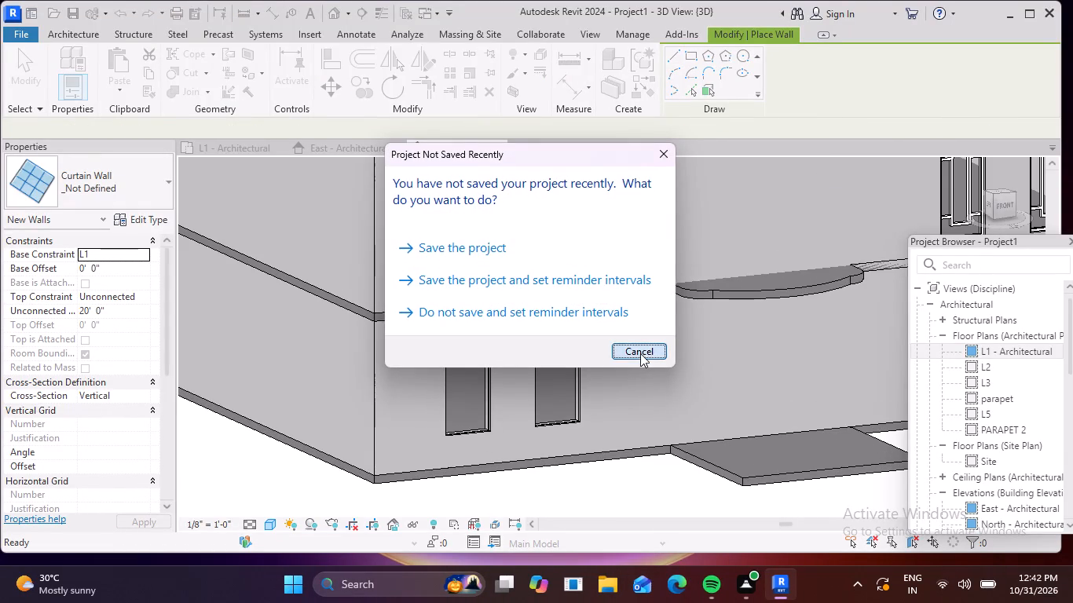
key("ctrl+z")
key("ctrl+z")
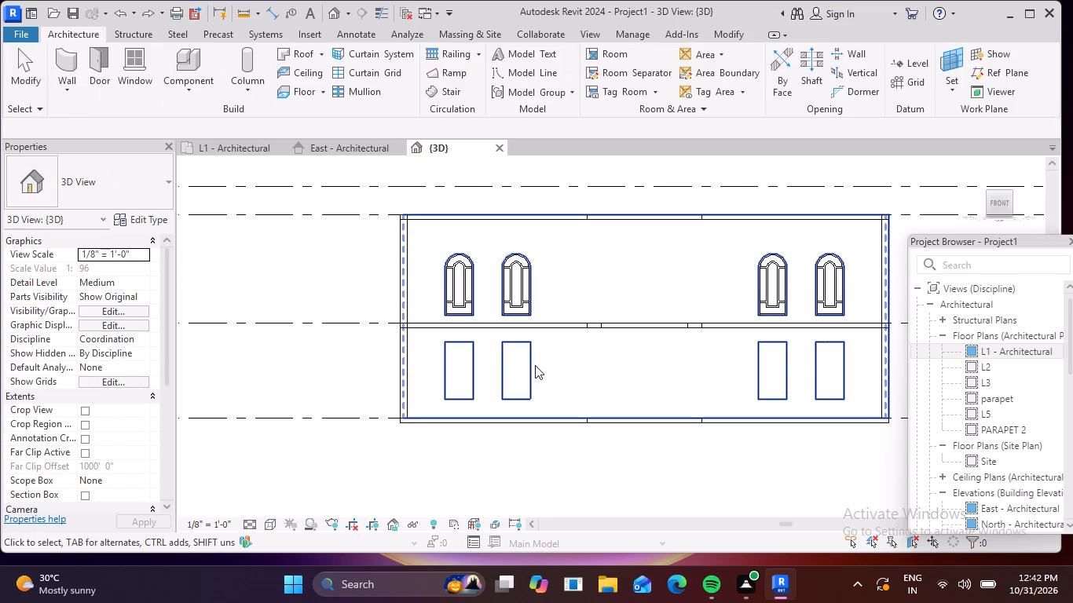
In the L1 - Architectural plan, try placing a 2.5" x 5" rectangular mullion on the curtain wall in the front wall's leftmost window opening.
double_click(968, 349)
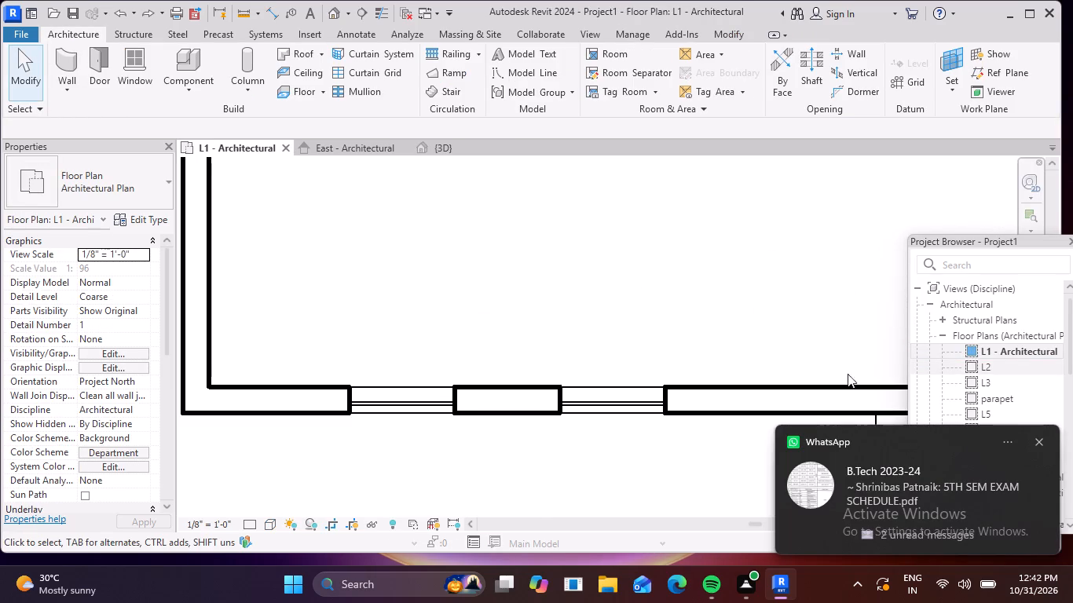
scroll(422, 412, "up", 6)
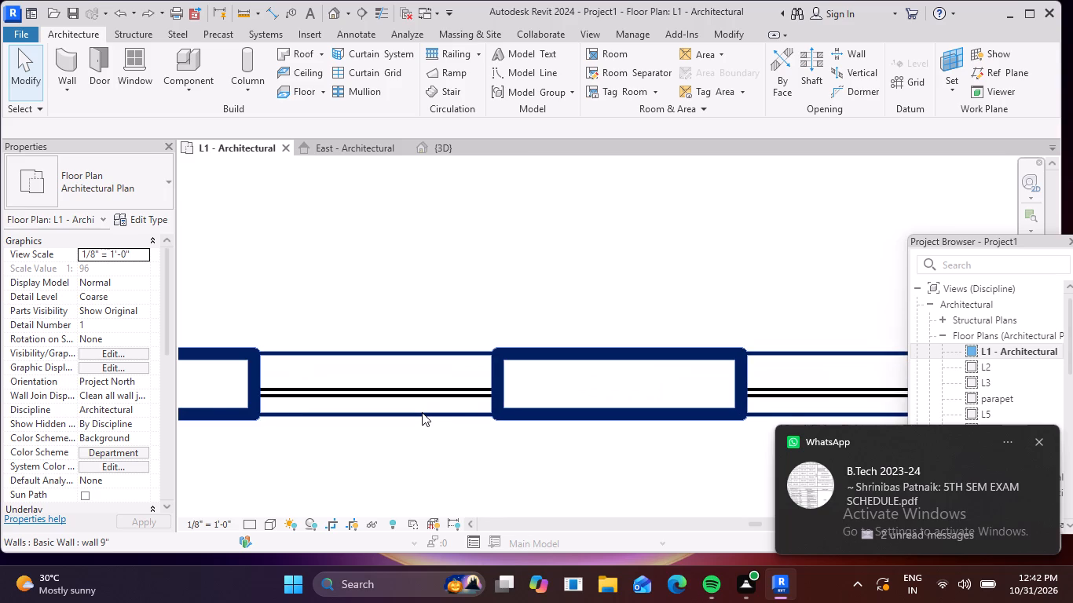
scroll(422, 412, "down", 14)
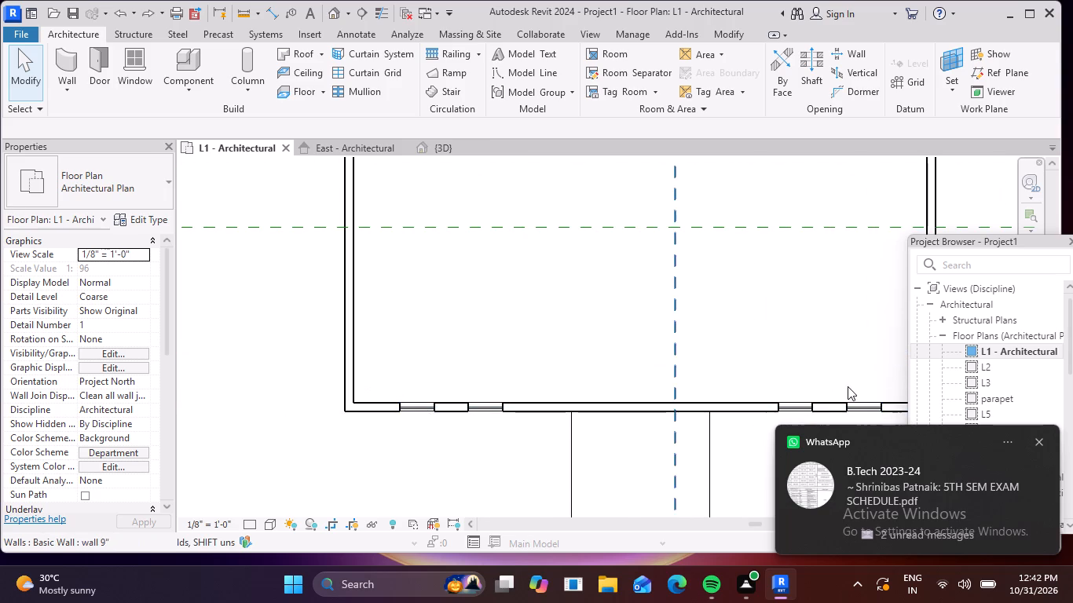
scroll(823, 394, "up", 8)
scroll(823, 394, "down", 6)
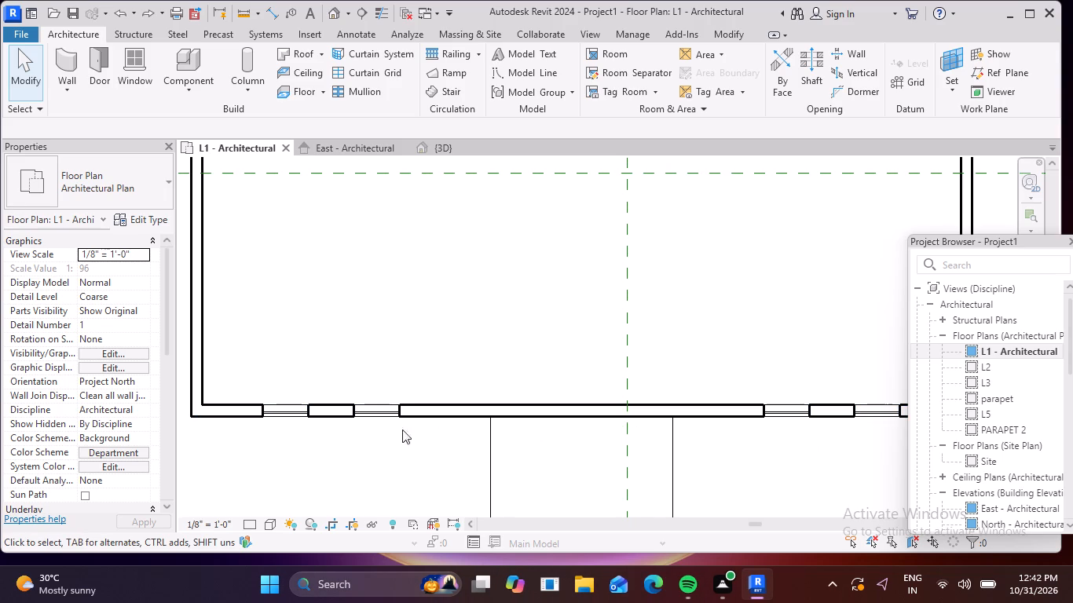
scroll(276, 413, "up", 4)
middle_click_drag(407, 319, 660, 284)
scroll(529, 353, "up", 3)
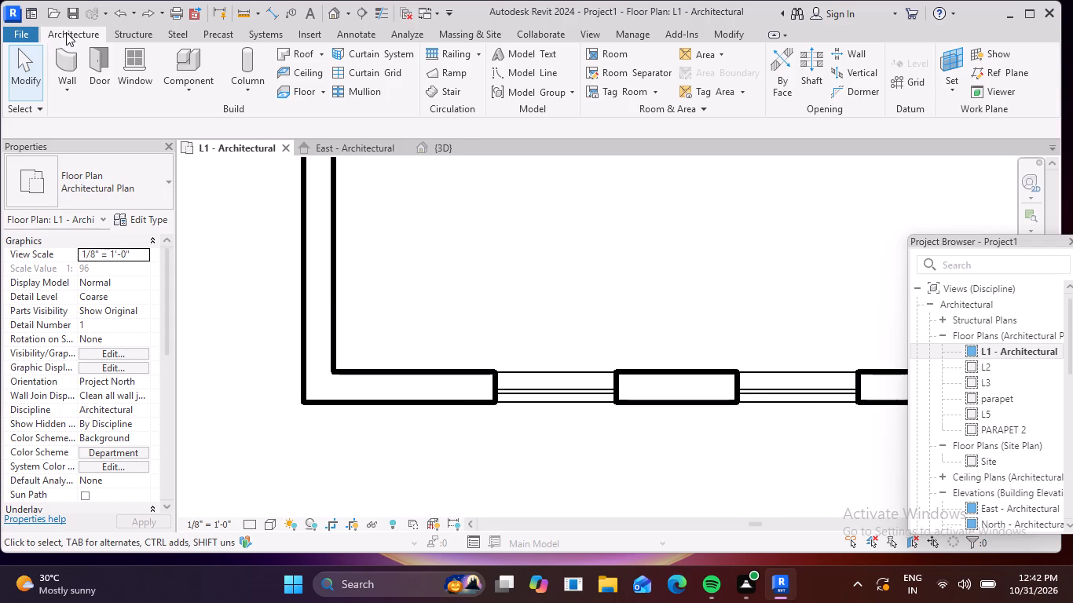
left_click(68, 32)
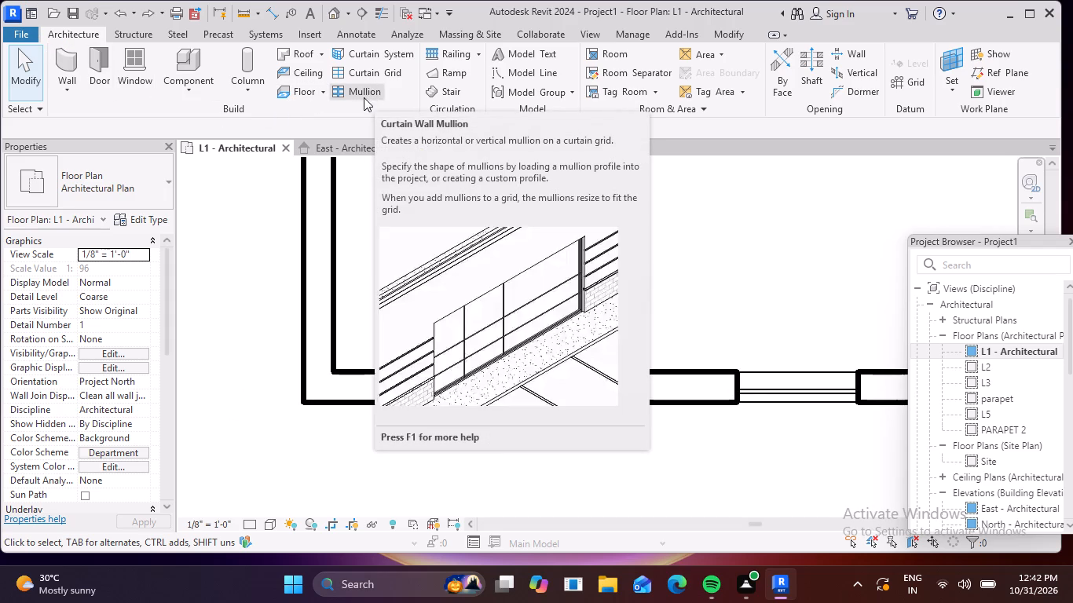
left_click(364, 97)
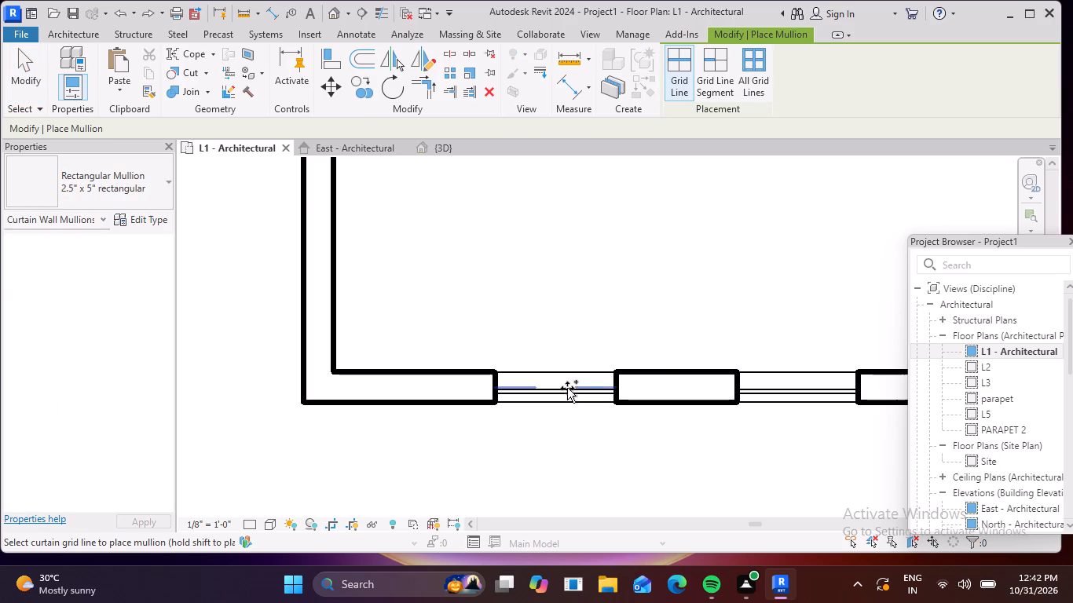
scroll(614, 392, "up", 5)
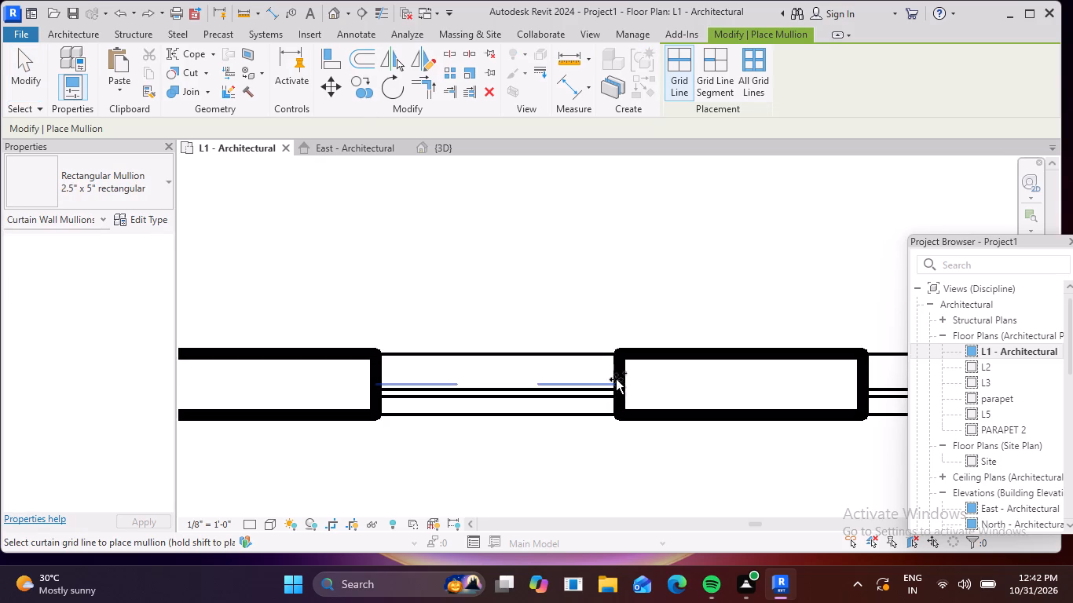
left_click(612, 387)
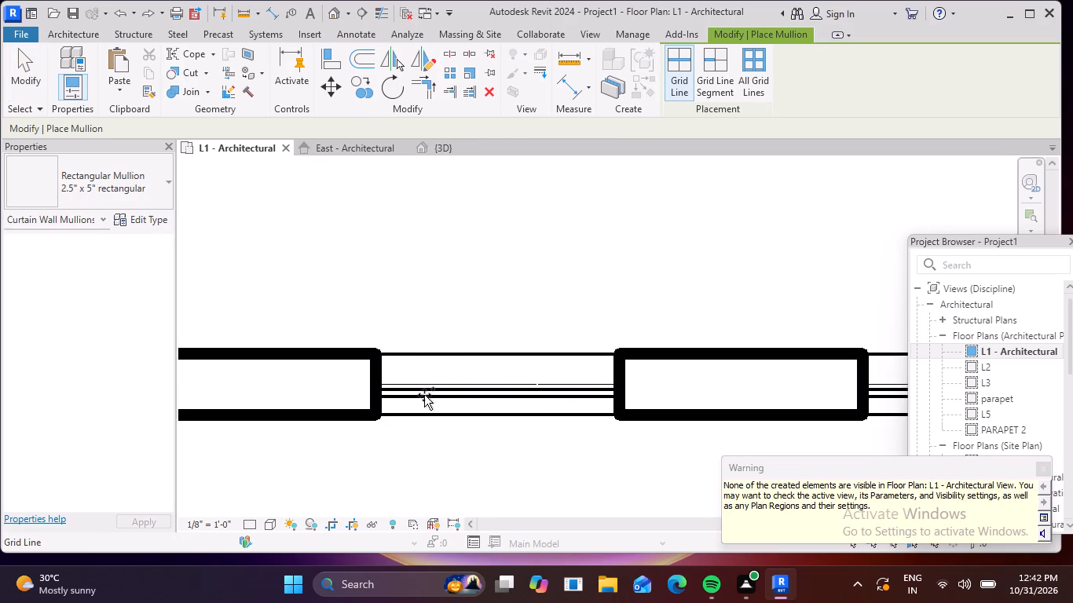
Undo the mullion placement and the earlier edits that removed the frame mullions from the ground-floor front windows.
key("ctrl+z")
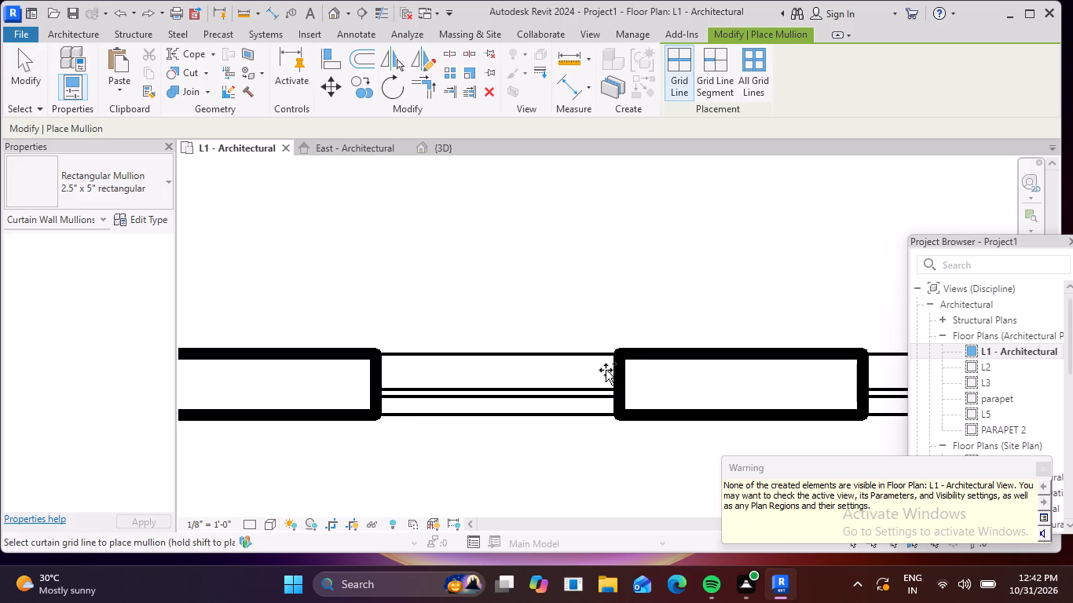
key("ctrl+z")
key("ctrl+z")
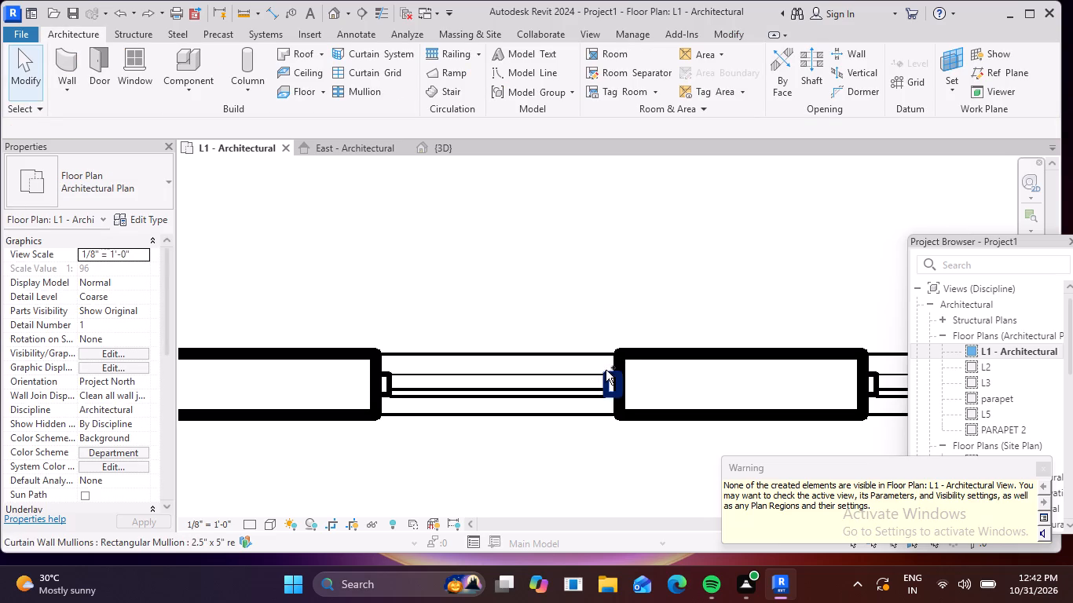
scroll(508, 410, "down", 6)
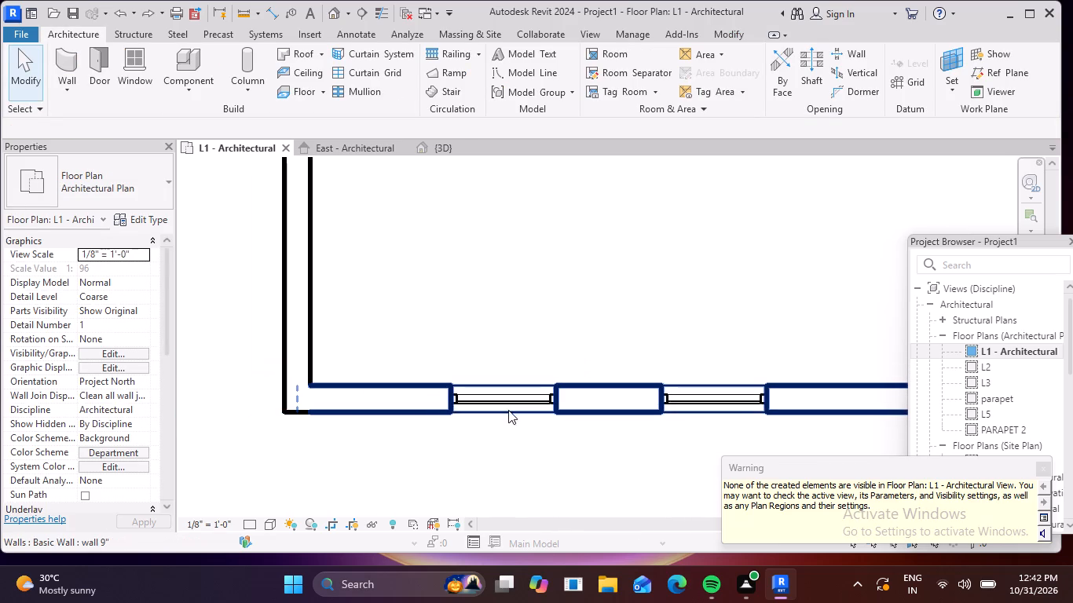
middle_click_drag(705, 400, 669, 353)
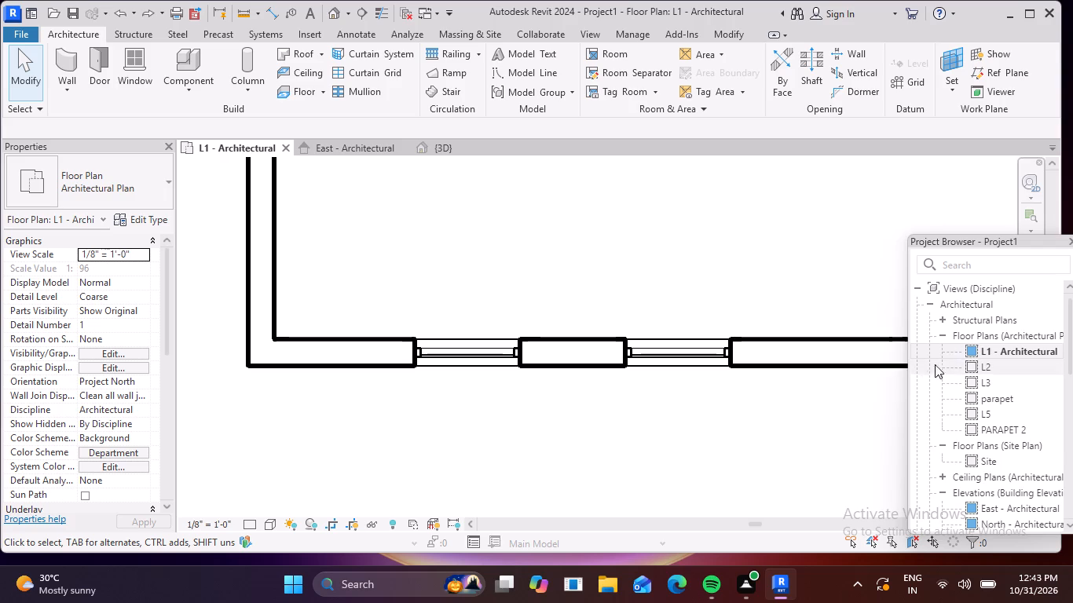
Open the 3D view, set its visual style to Consistent Colors, and examine the framed ground-floor windows at an angle.
double_click(334, 11)
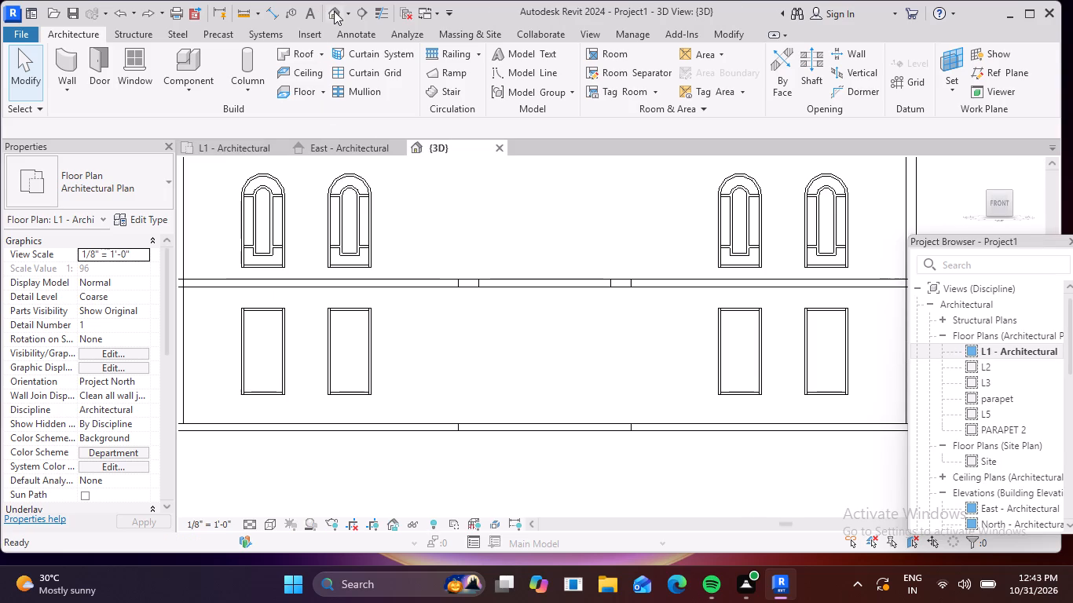
scroll(316, 339, "up", 5)
scroll(316, 339, "down", 3)
middle_click_drag(316, 339, 451, 356)
left_click(272, 522)
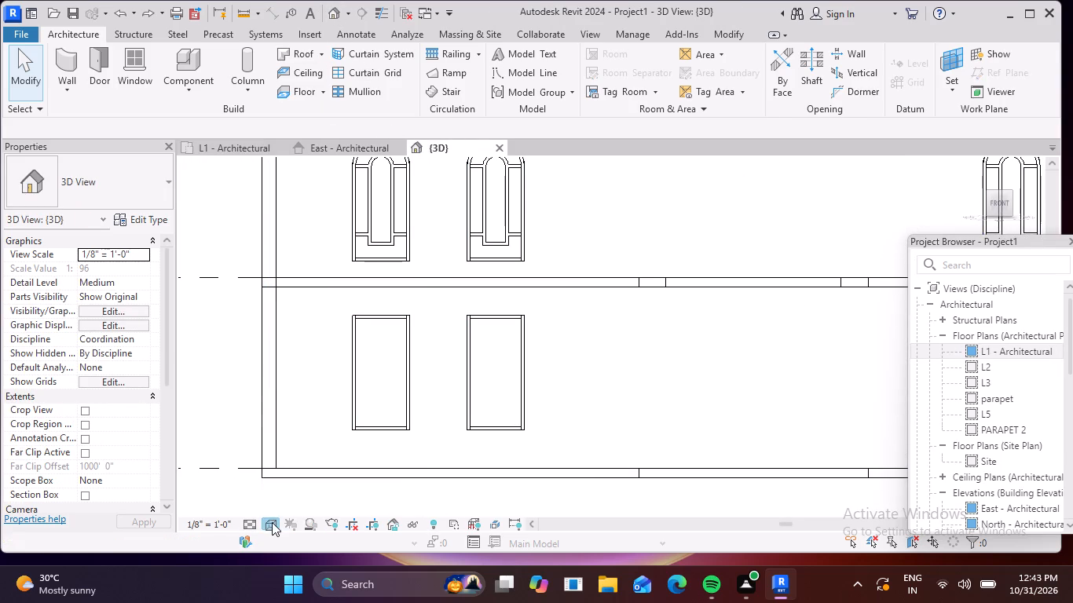
left_click(315, 475)
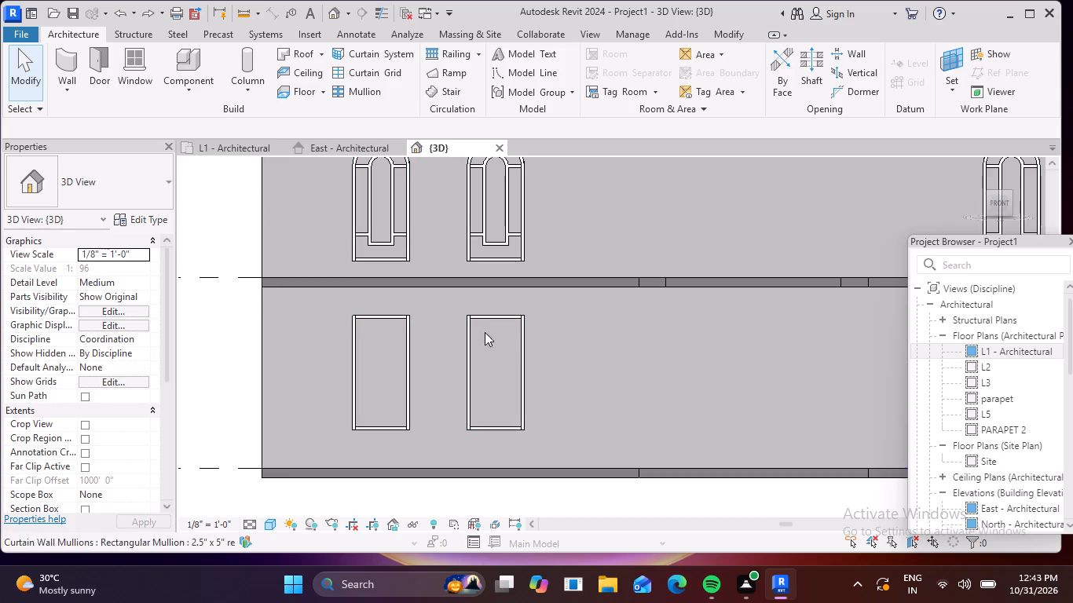
middle_click_drag(417, 330, 463, 360, "shift")
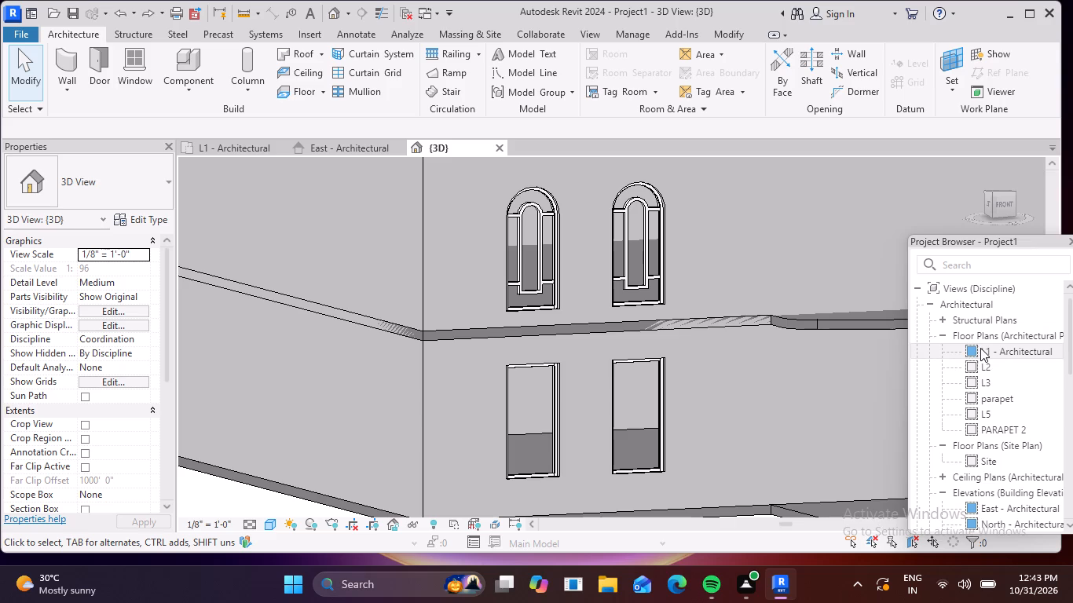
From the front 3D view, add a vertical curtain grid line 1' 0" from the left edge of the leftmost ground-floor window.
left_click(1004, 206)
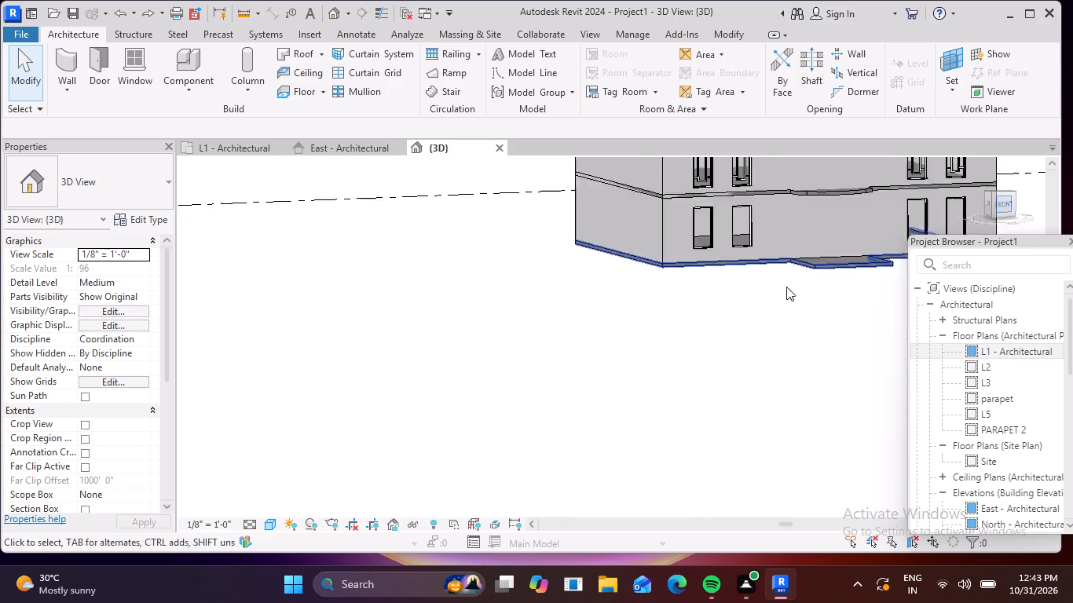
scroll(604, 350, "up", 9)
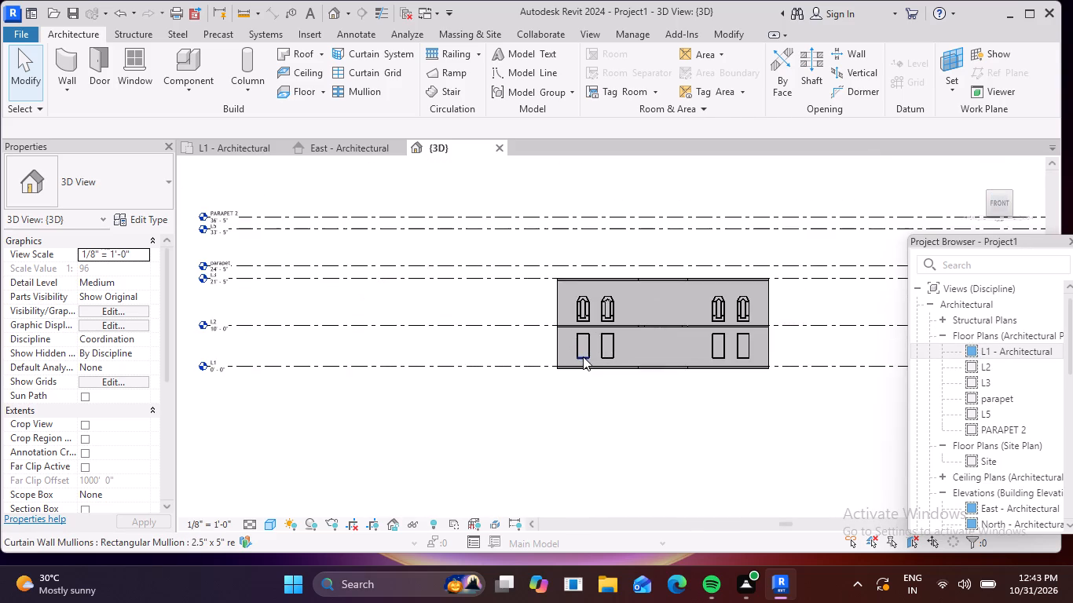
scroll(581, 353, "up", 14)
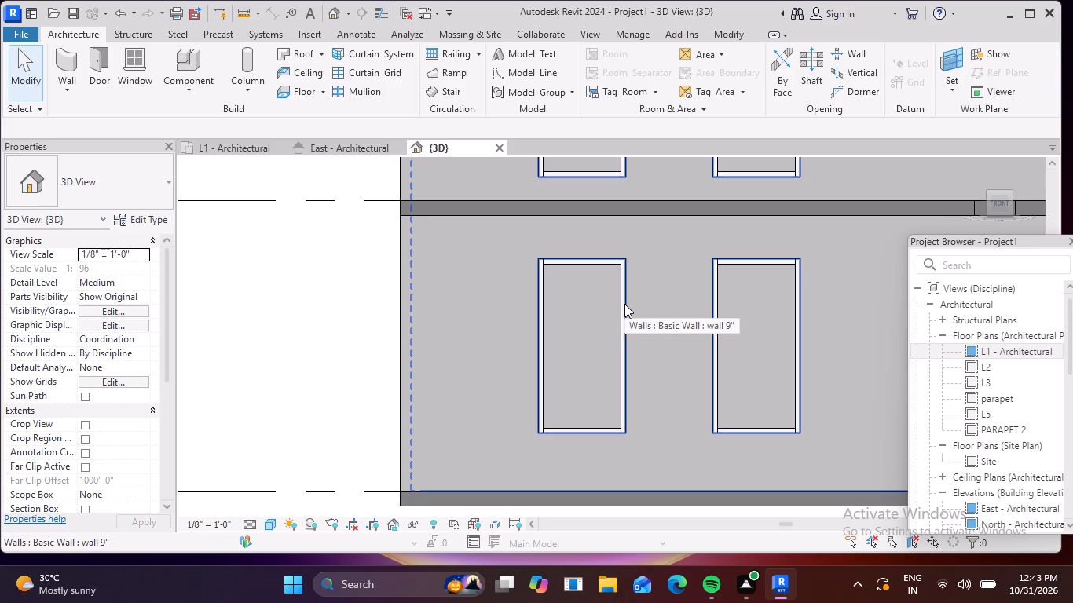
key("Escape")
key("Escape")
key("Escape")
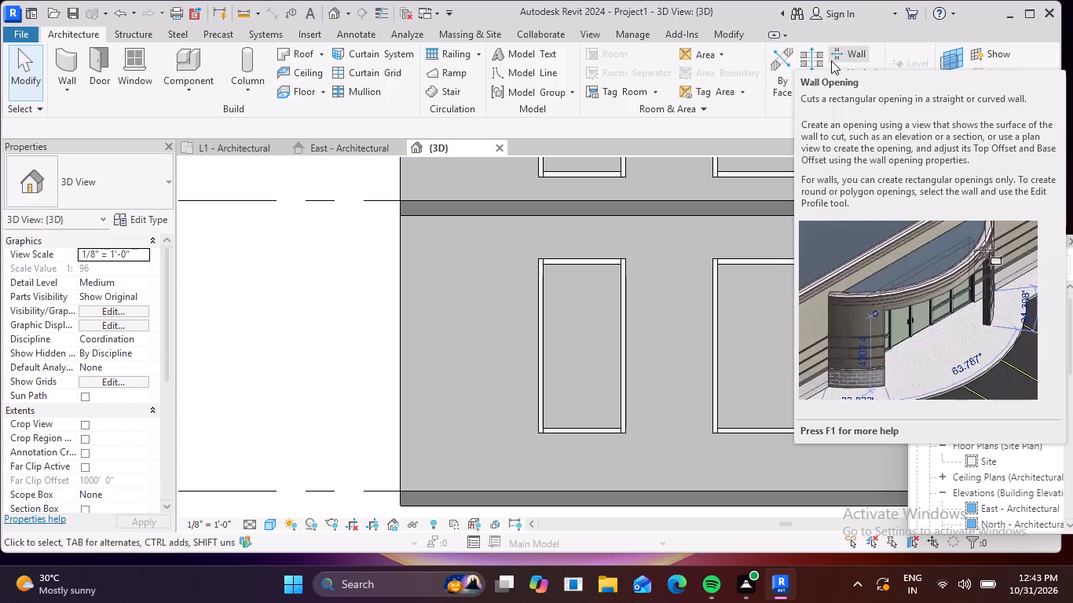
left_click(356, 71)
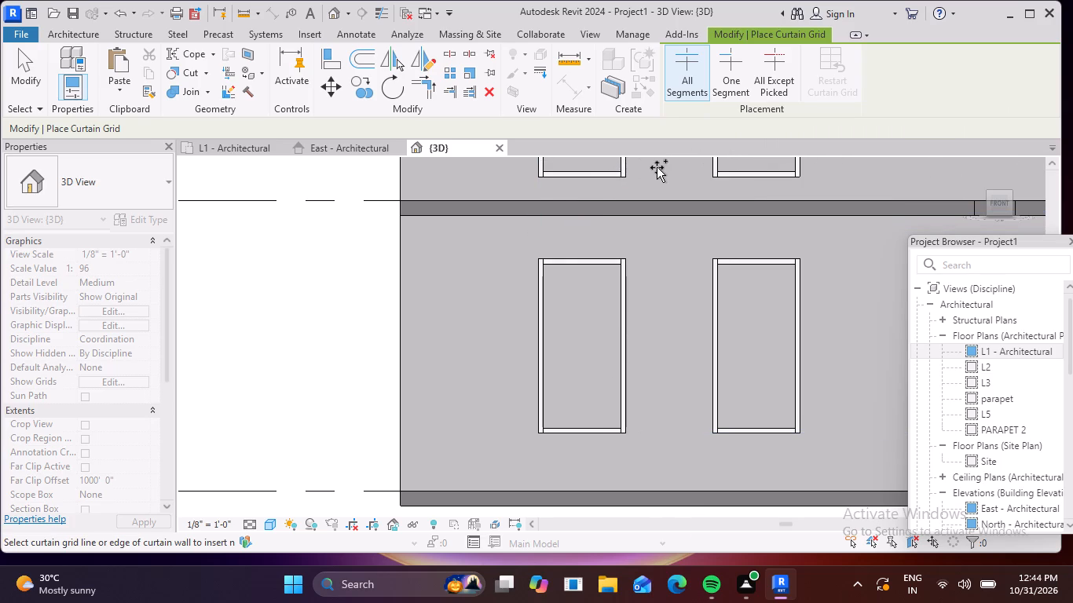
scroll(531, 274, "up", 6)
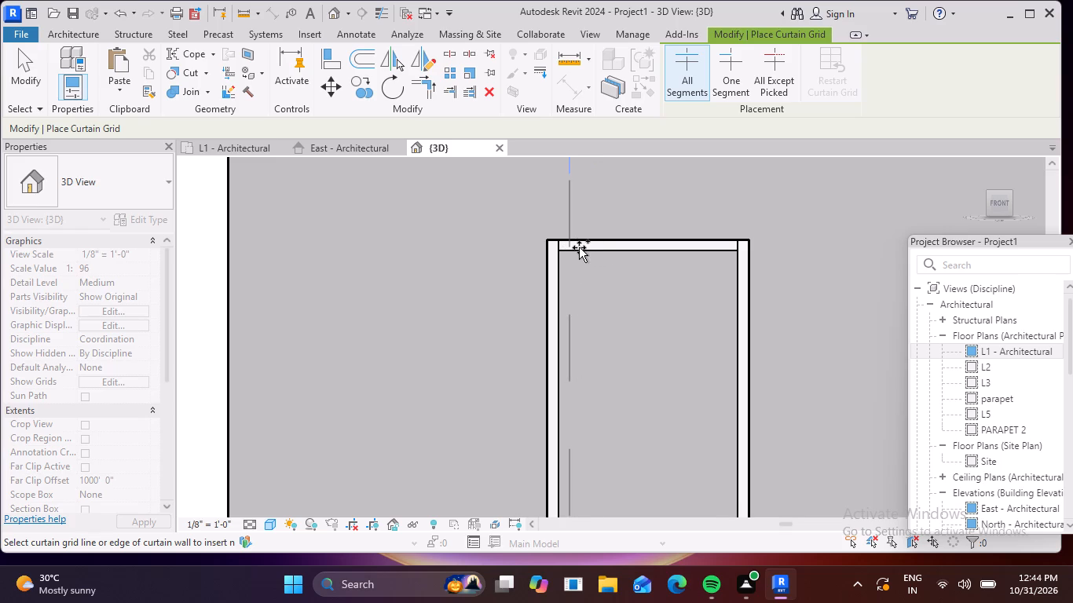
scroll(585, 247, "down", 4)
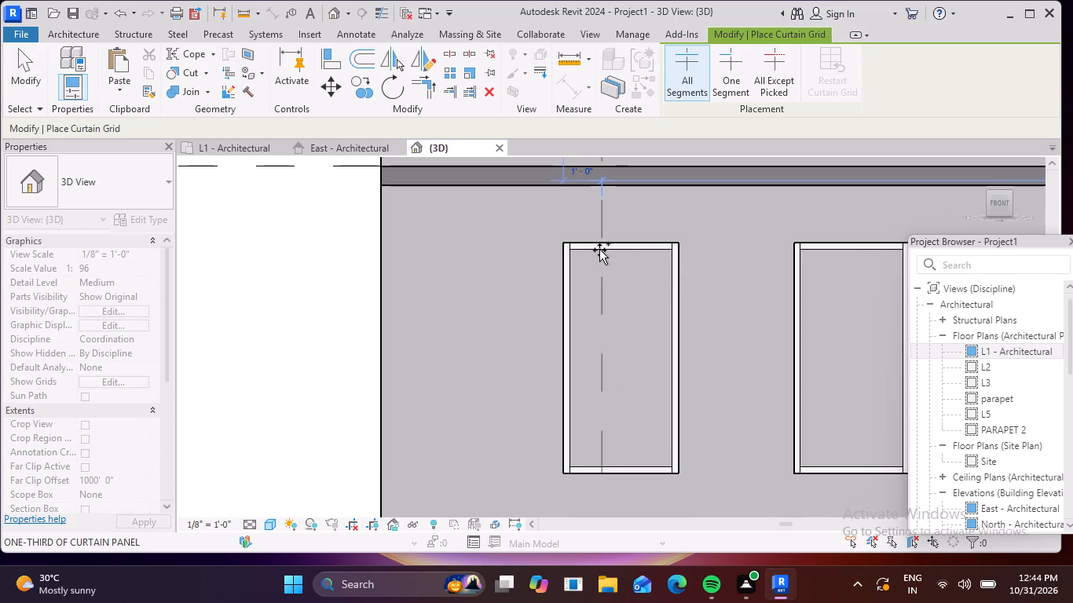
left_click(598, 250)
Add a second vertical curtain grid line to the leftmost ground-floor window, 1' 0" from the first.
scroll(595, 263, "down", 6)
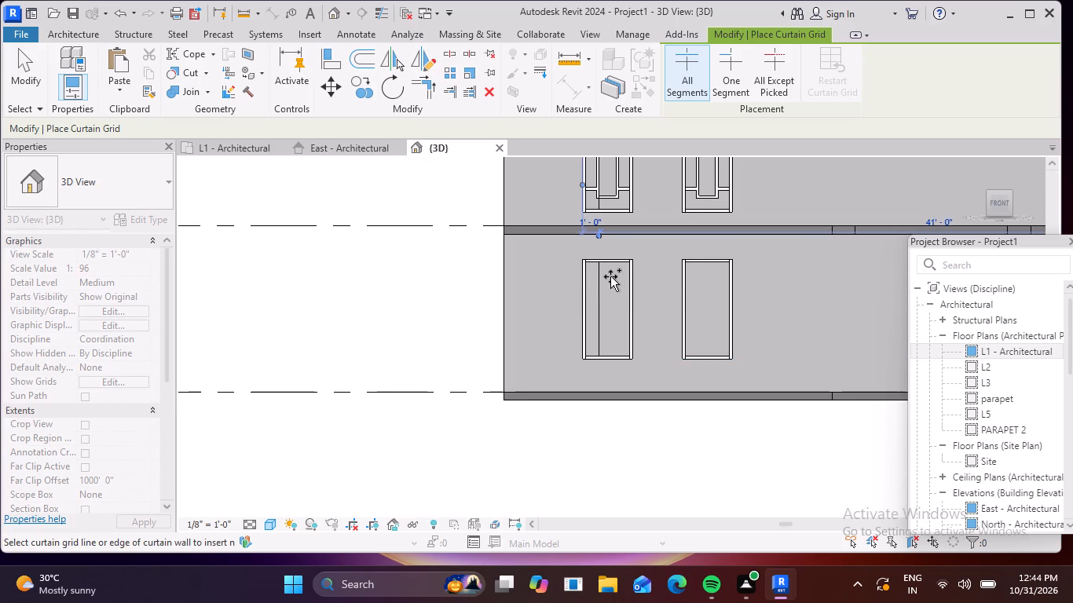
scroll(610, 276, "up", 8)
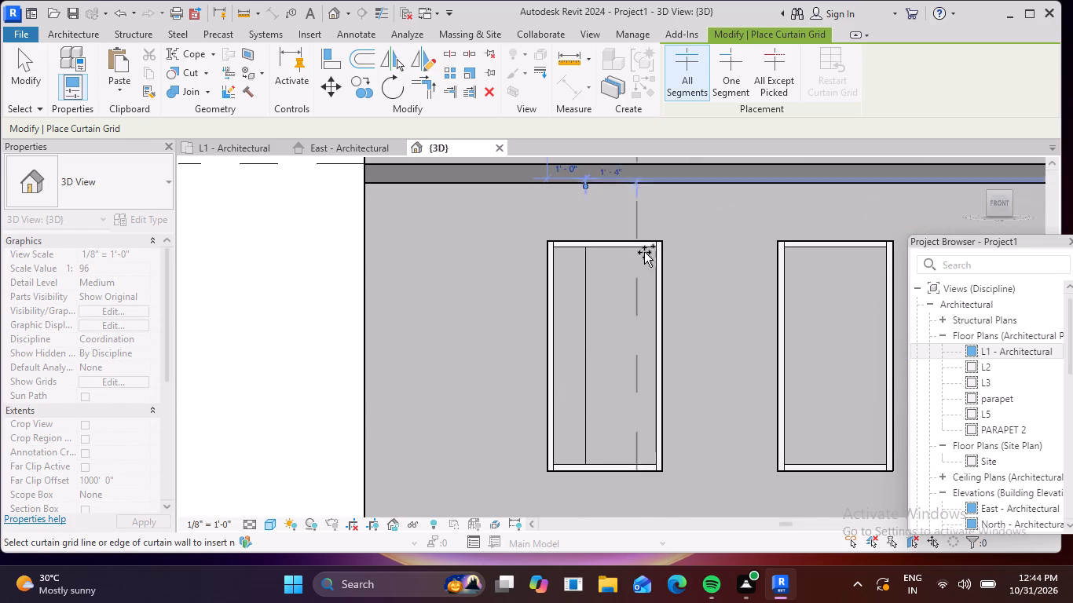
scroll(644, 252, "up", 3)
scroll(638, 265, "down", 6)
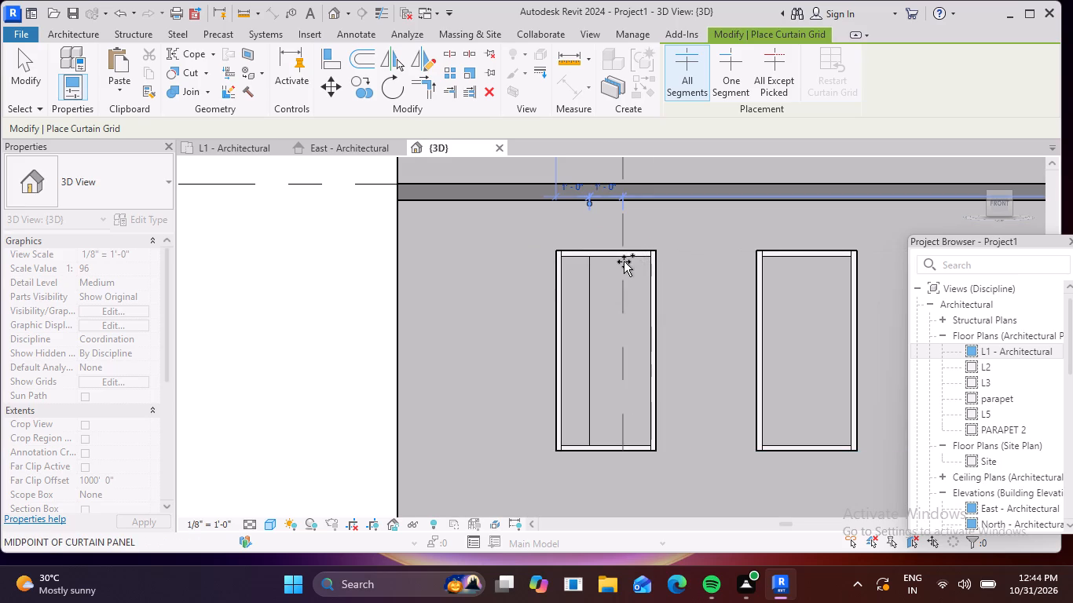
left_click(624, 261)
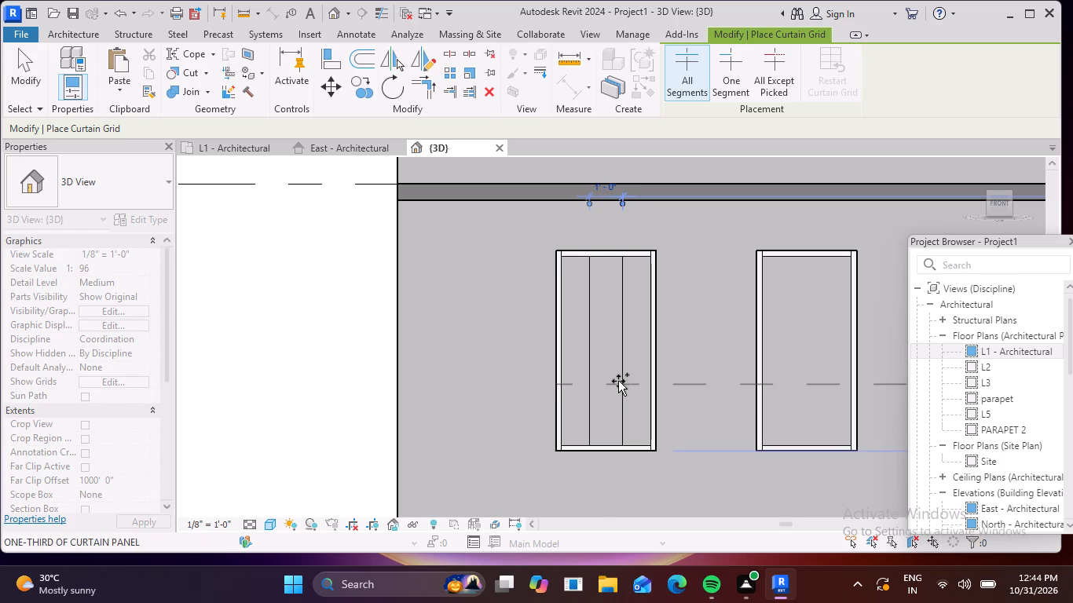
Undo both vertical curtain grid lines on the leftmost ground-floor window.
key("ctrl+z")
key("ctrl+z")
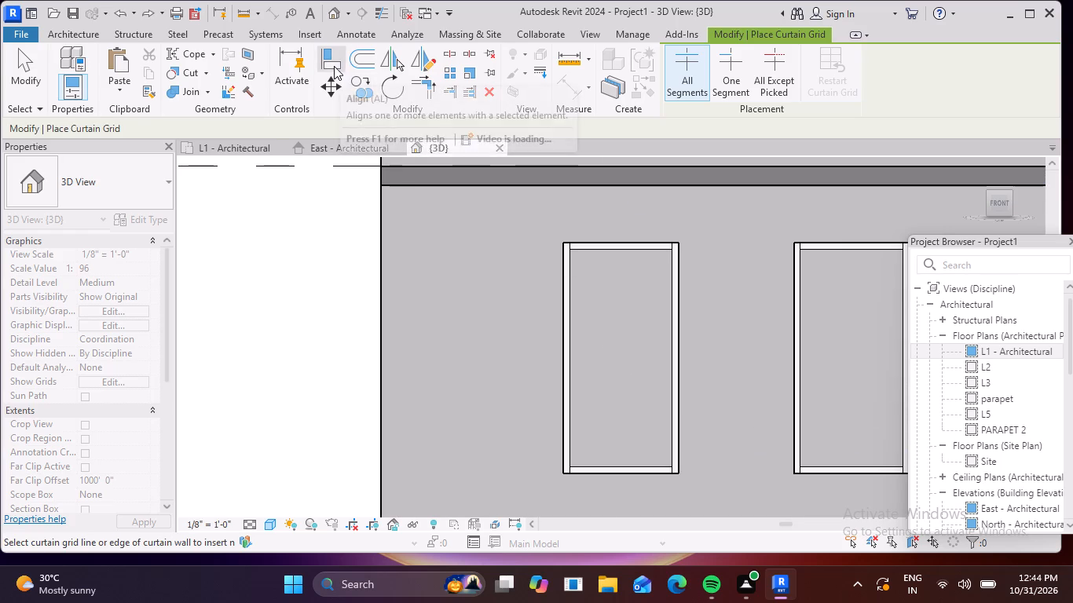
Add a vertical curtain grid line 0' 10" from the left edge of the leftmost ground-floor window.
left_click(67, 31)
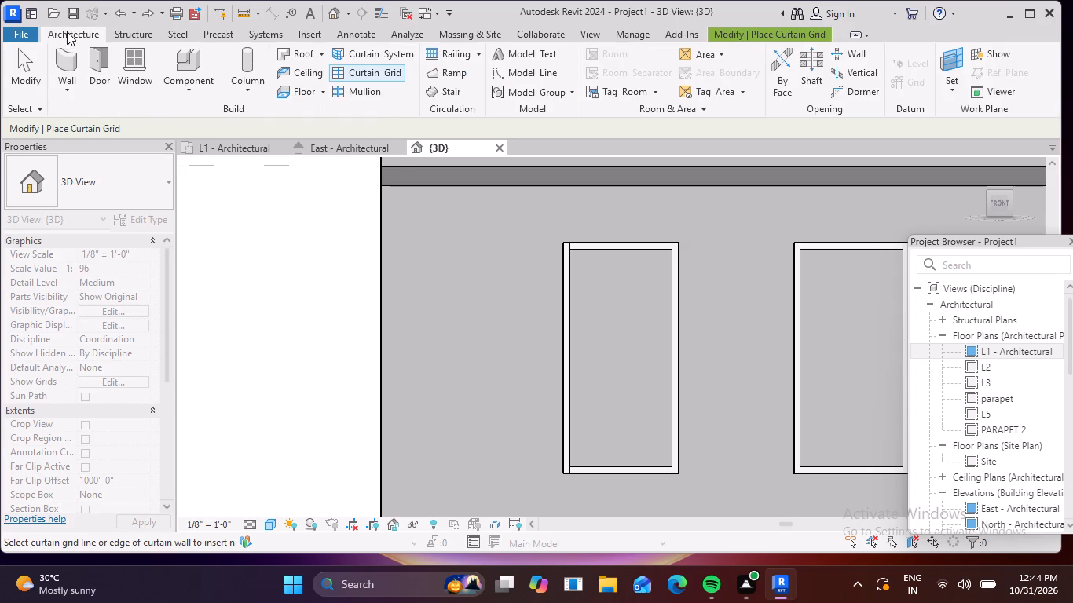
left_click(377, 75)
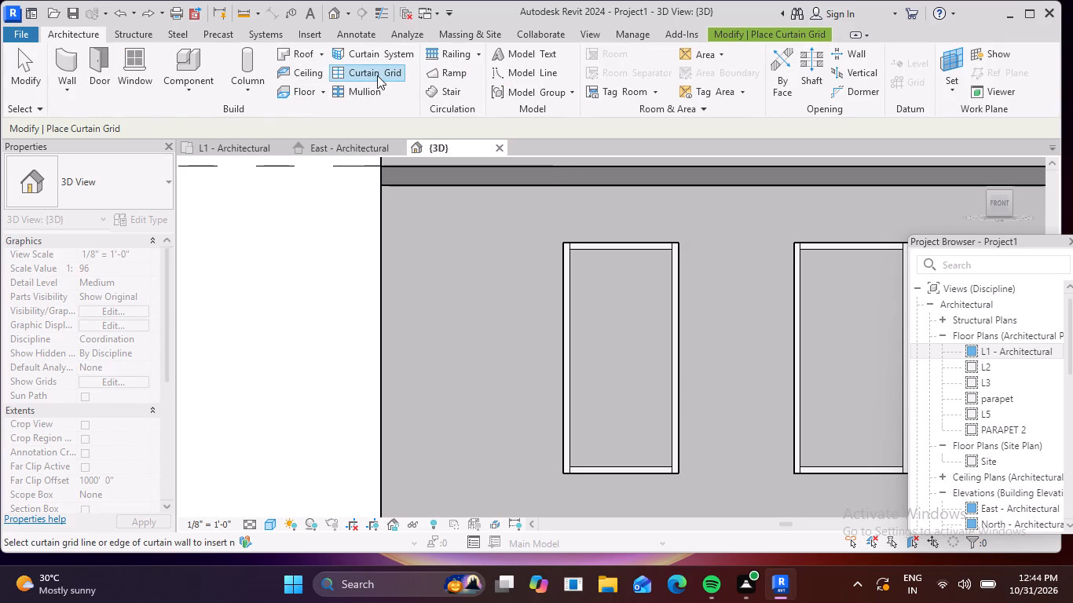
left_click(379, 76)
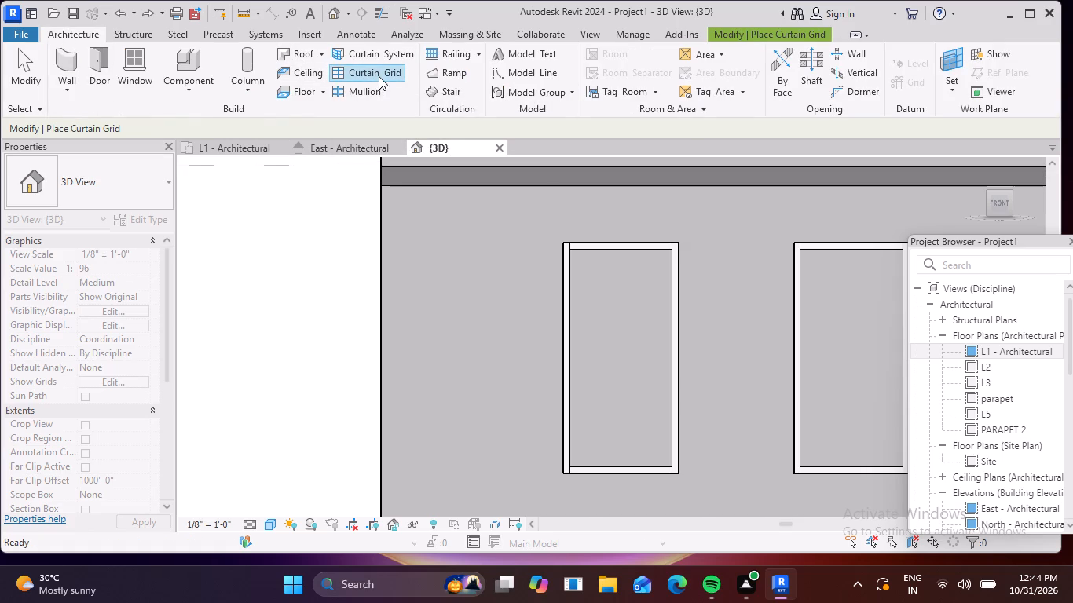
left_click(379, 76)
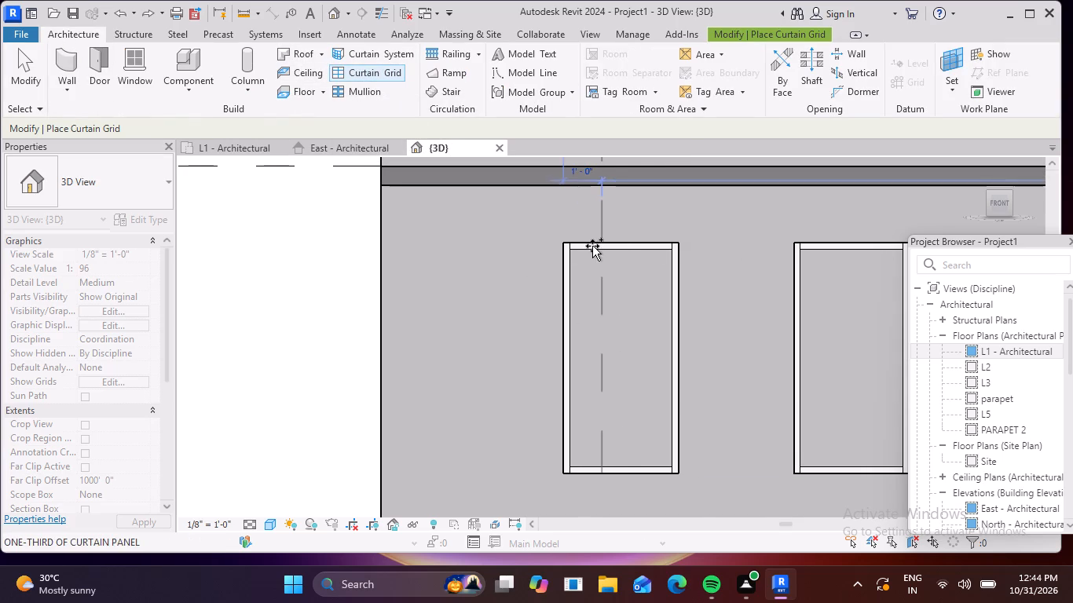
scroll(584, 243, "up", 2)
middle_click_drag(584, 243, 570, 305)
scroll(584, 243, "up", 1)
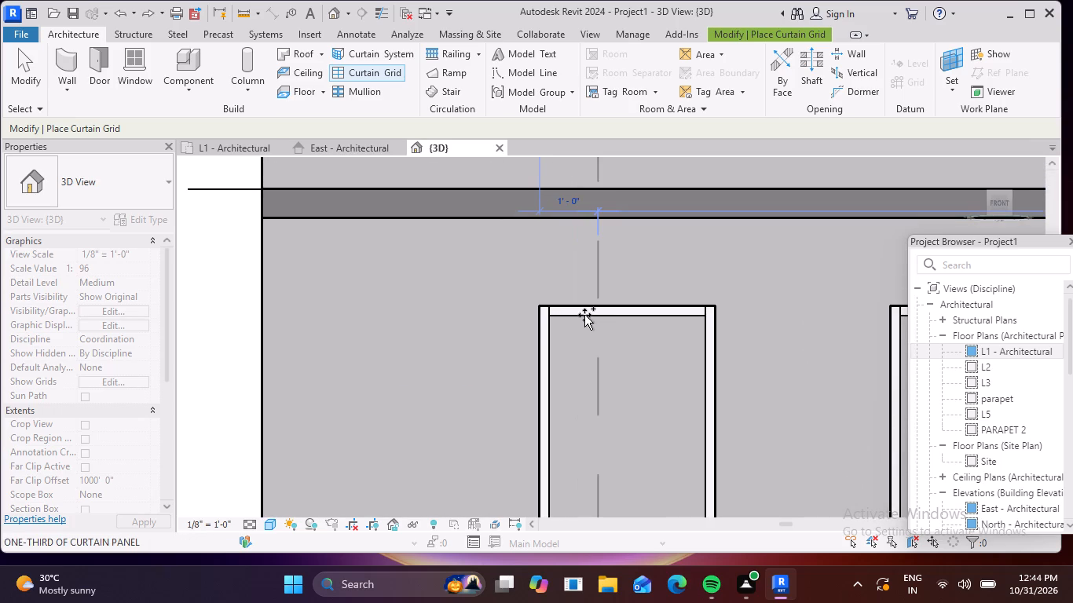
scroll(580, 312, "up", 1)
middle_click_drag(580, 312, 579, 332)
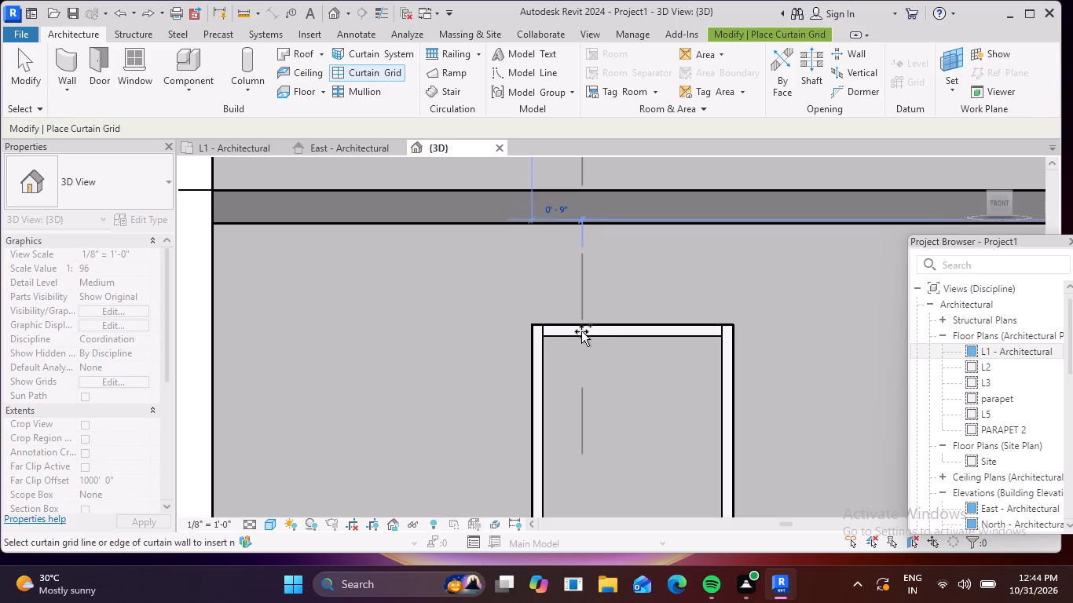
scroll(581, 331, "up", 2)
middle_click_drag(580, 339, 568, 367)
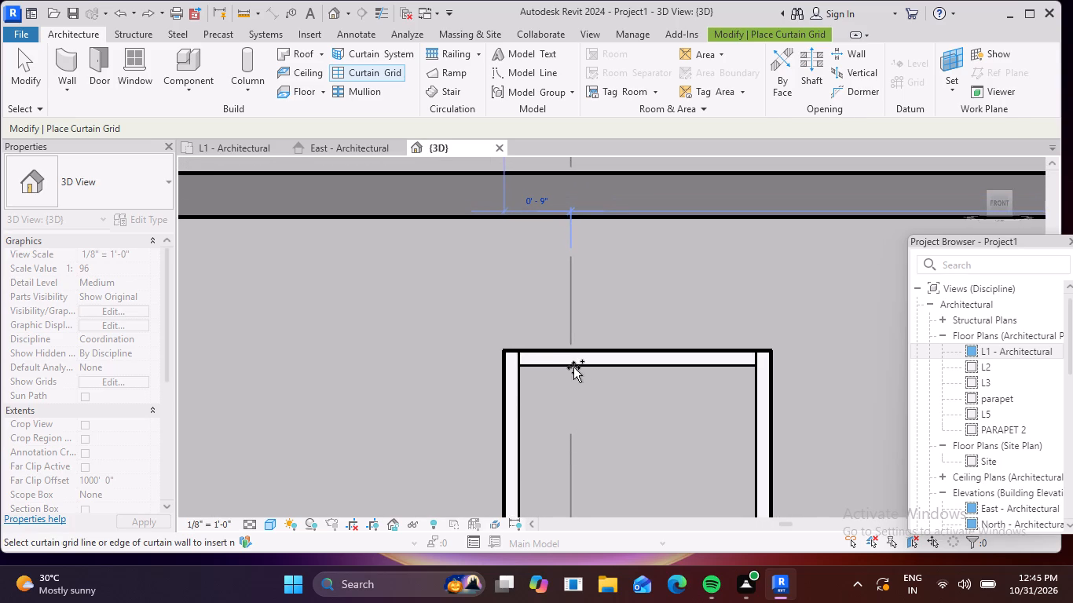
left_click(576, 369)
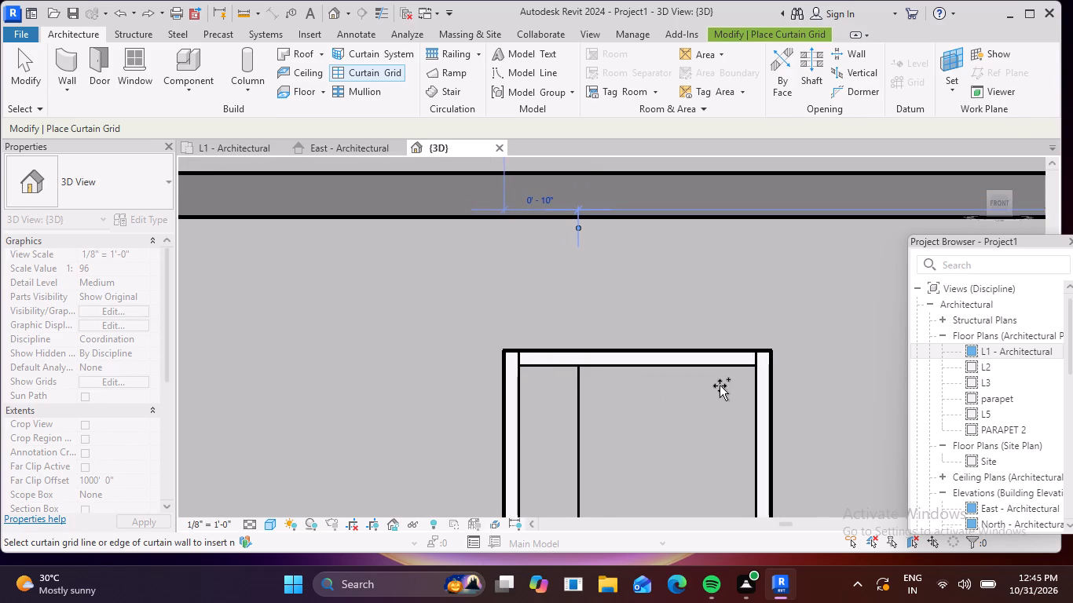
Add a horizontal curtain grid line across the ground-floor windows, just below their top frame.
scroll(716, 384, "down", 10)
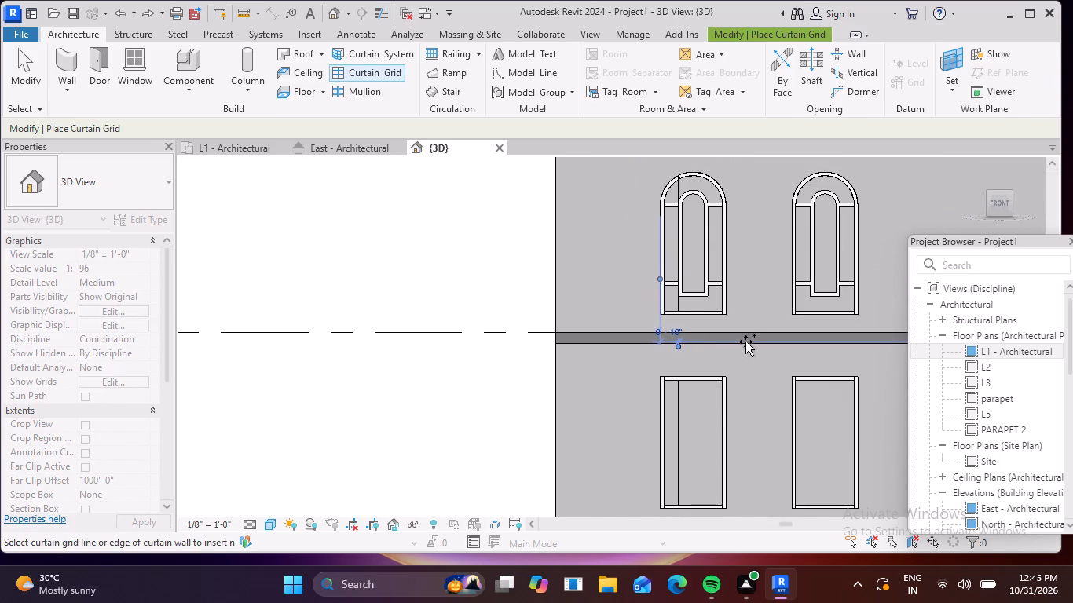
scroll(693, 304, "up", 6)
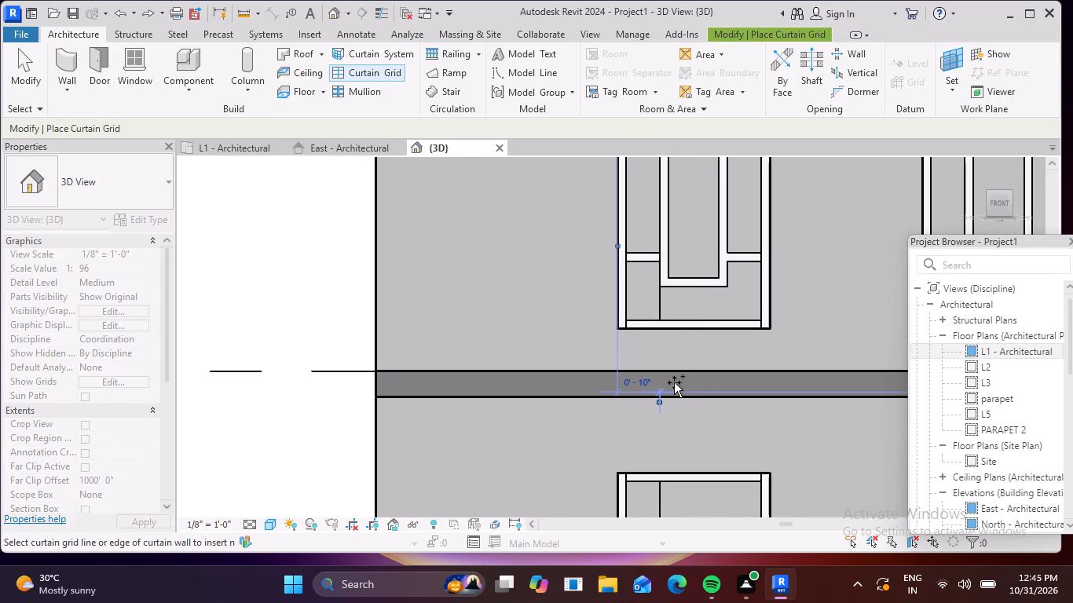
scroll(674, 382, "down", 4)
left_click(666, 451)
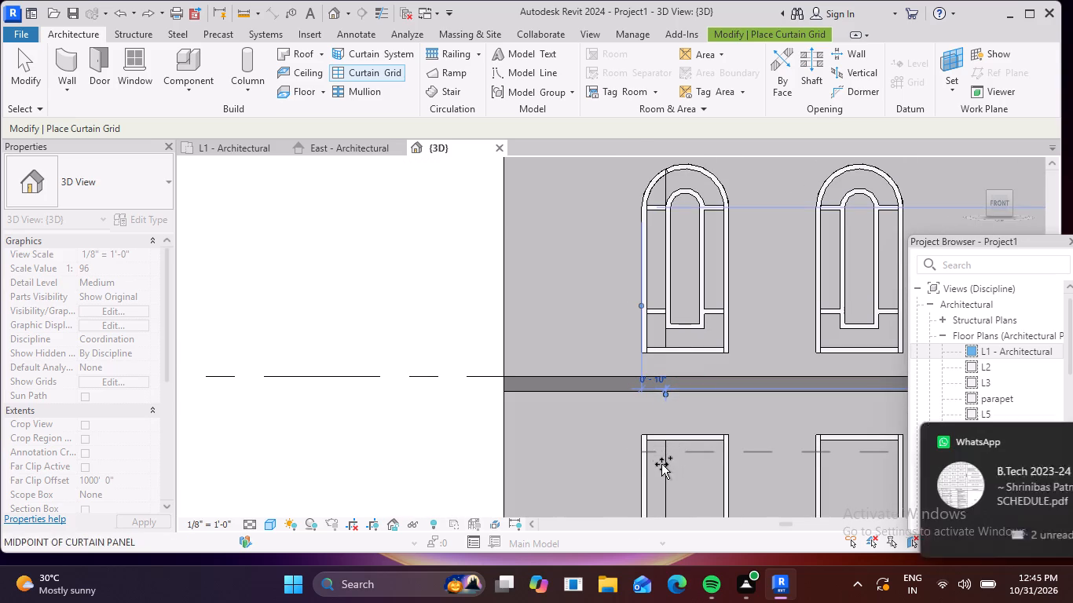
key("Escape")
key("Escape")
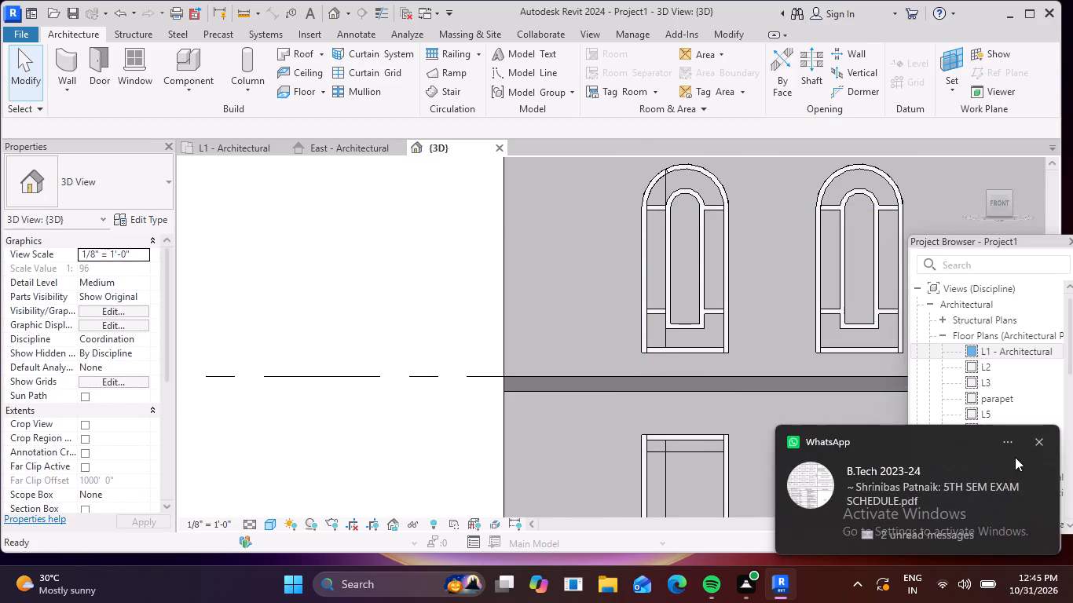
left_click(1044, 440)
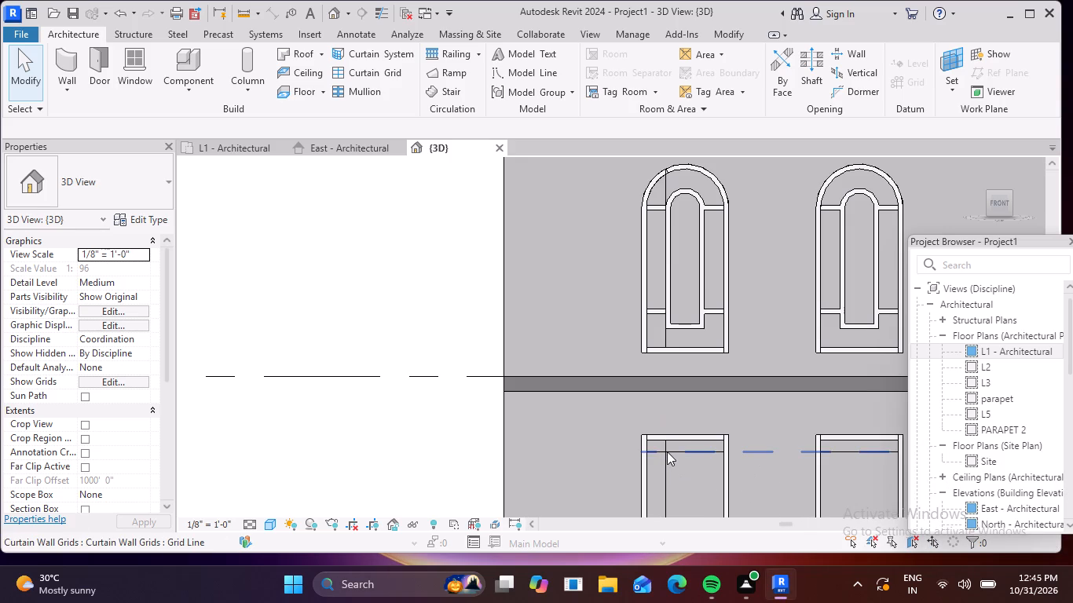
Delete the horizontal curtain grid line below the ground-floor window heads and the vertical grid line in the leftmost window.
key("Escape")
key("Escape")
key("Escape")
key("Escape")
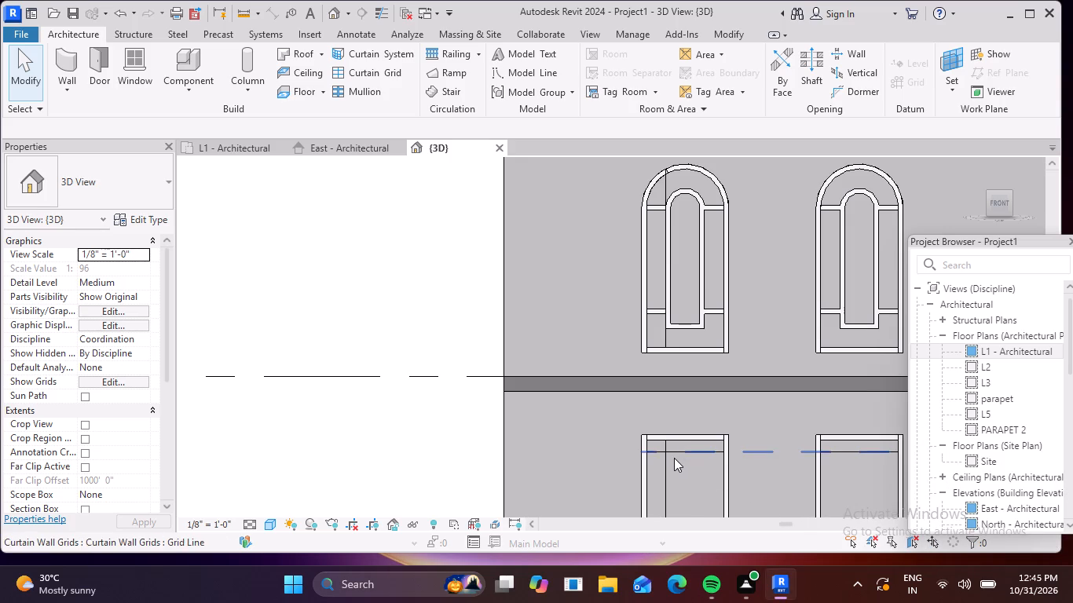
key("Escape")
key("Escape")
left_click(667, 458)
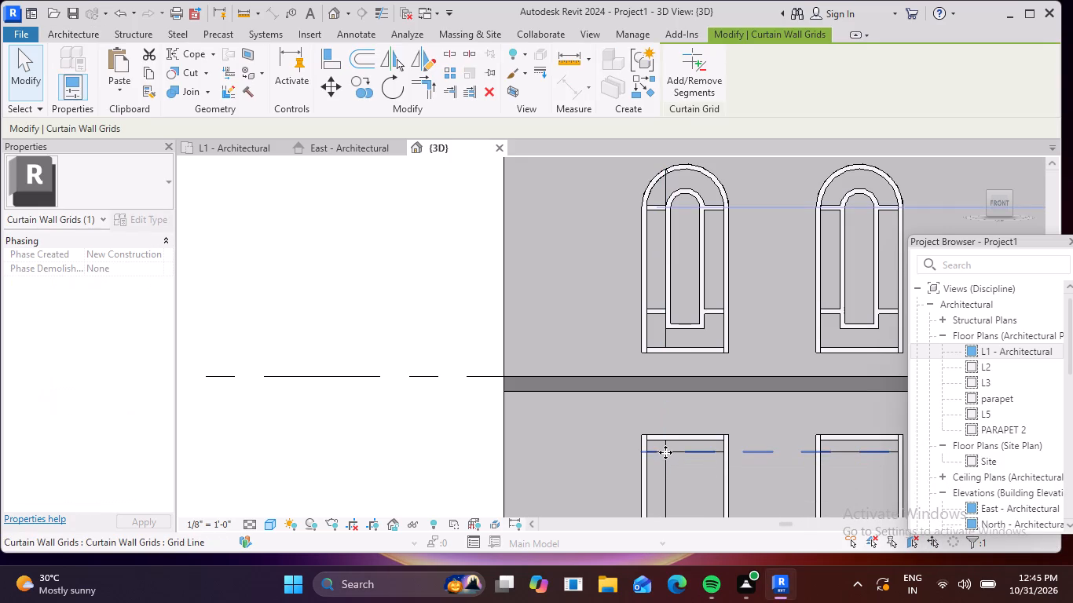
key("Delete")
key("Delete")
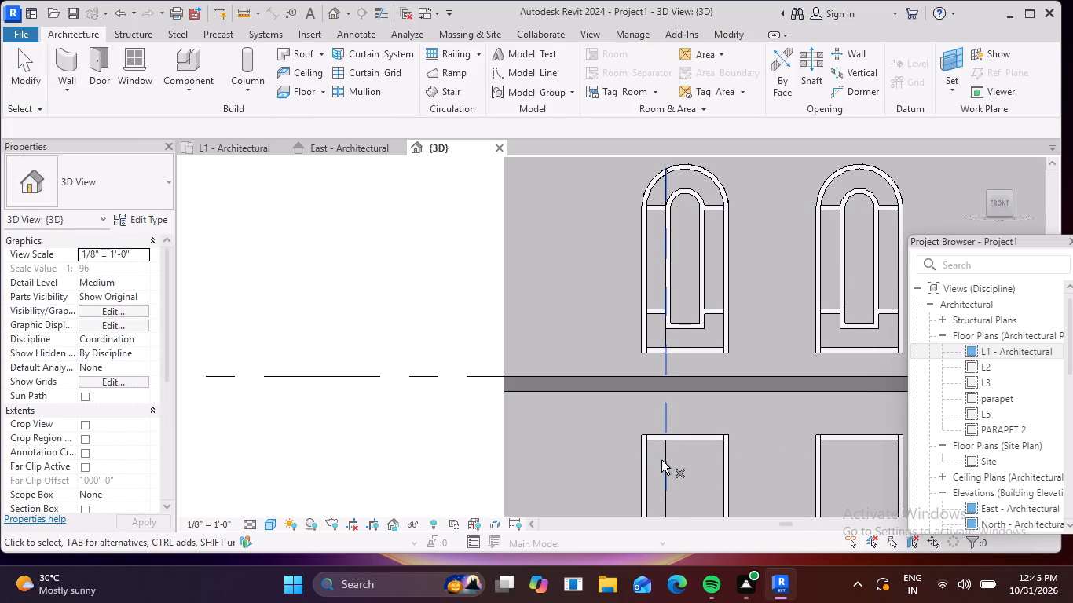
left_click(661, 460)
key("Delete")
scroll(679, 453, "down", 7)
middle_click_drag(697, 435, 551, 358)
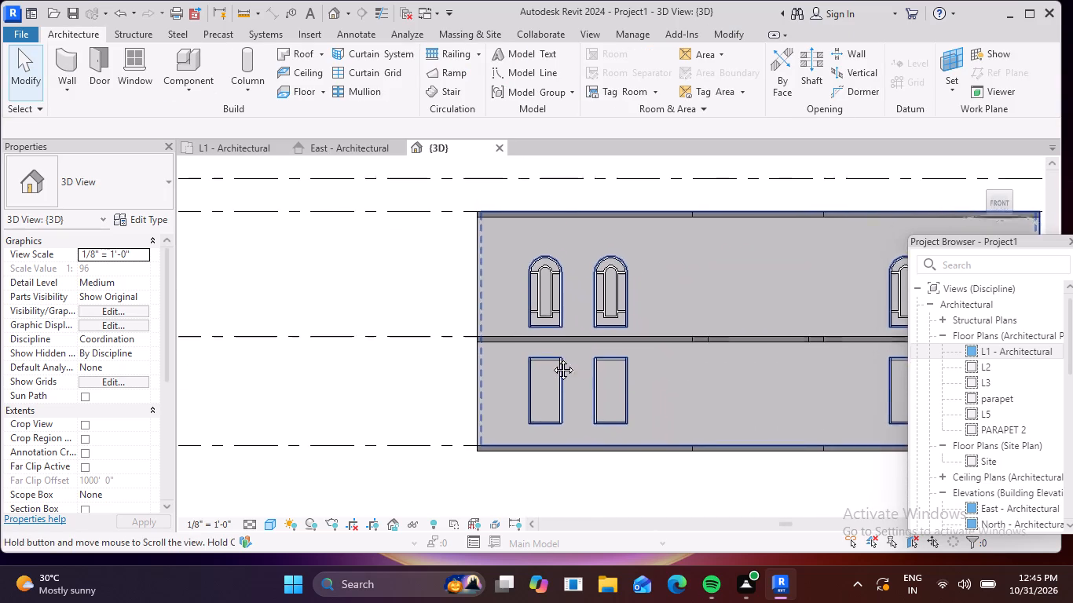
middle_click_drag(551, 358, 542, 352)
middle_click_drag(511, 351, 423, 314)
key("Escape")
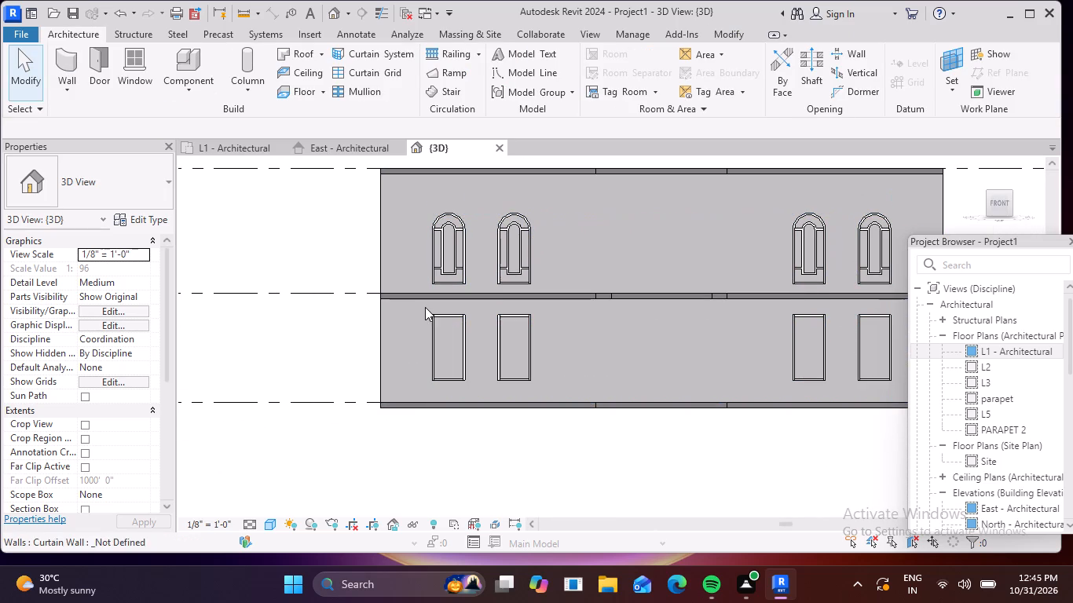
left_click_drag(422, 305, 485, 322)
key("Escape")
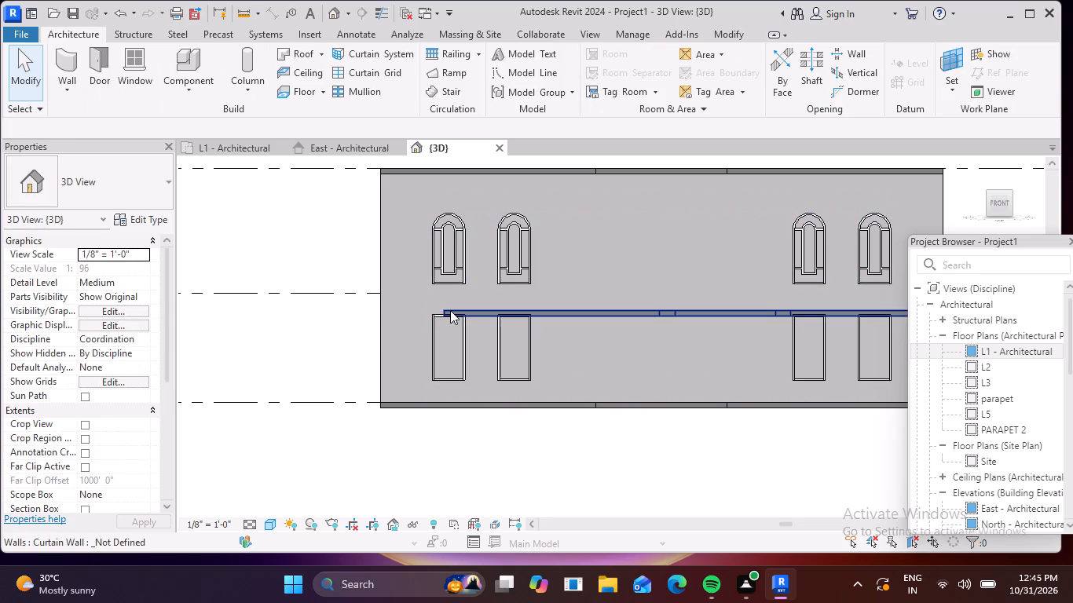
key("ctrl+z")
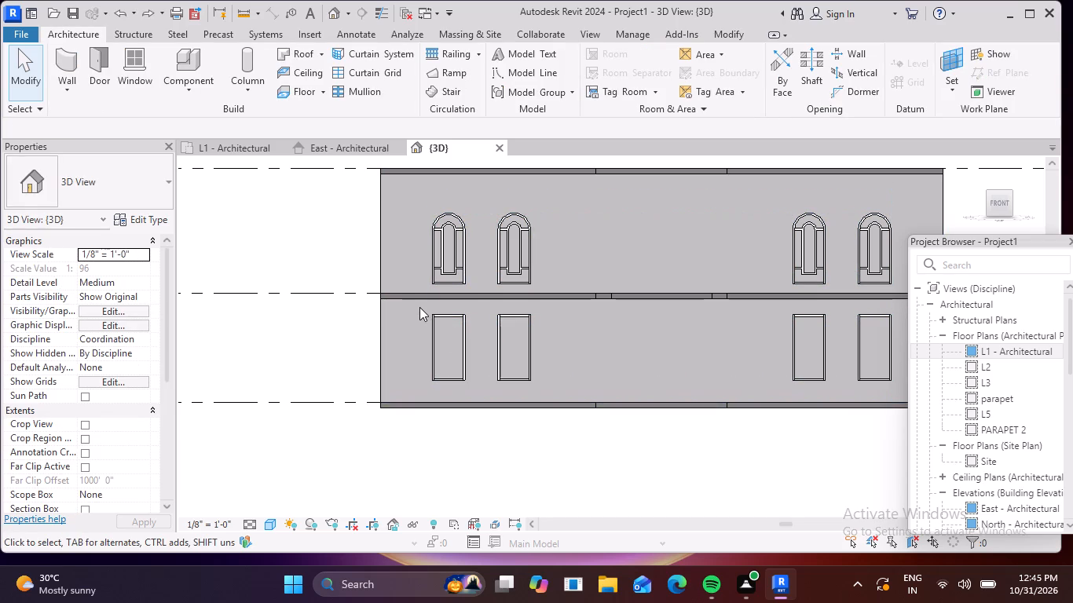
Delete the mullion frames of all four ground-floor windows on the front façade.
left_click_drag(419, 307, 901, 388)
key("Delete")
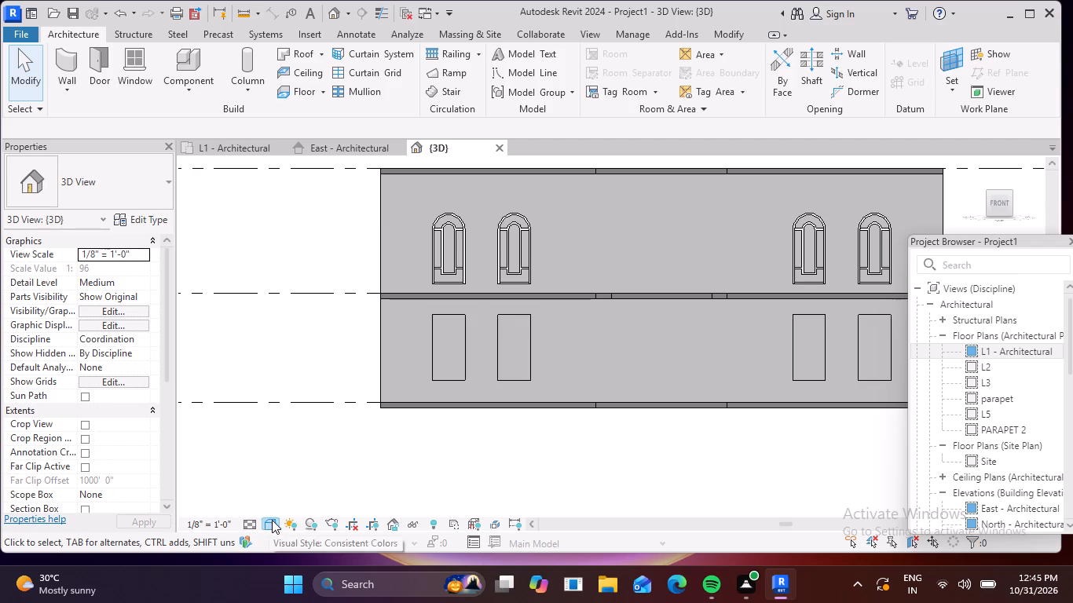
In the L1 - Architectural floor plan, place a 2.5" x 5" rectangular mullion on a grid line of the leftmost front window.
double_click(972, 350)
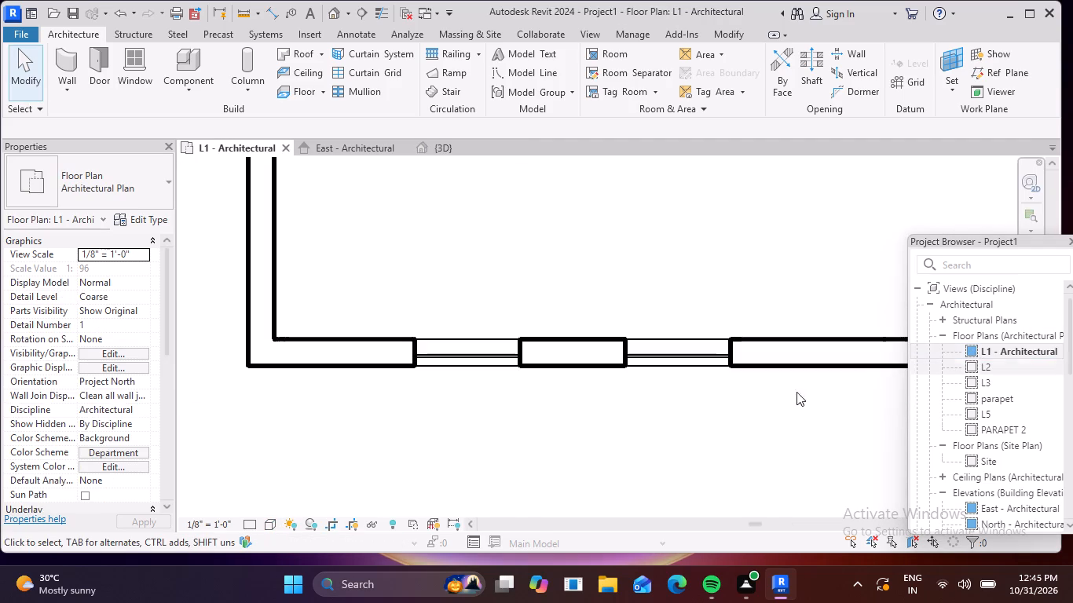
scroll(401, 306, "up", 1)
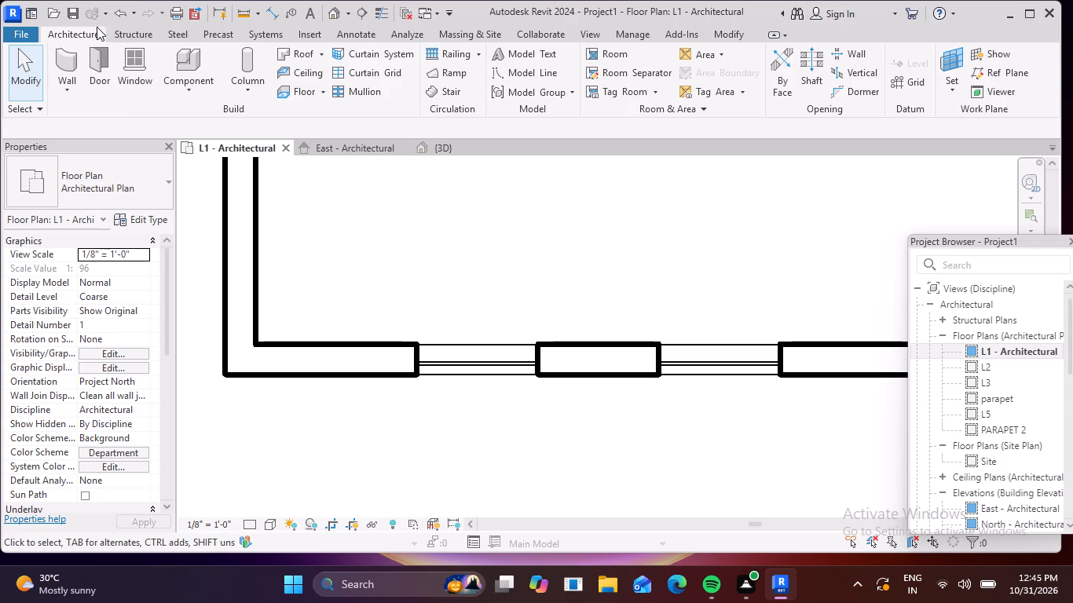
left_click(357, 93)
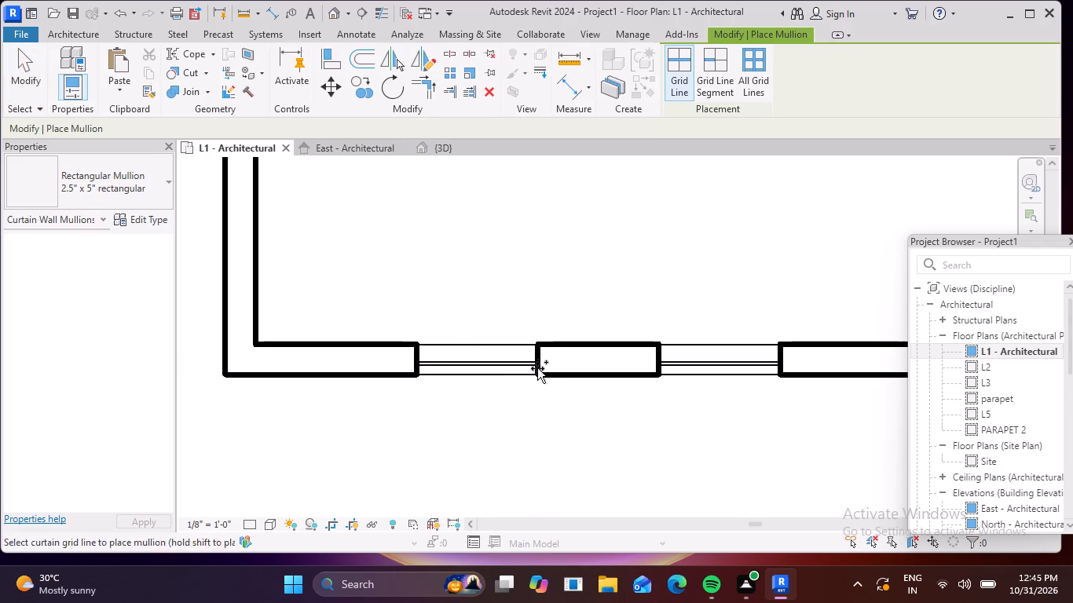
scroll(544, 356, "up", 6)
left_click(522, 365)
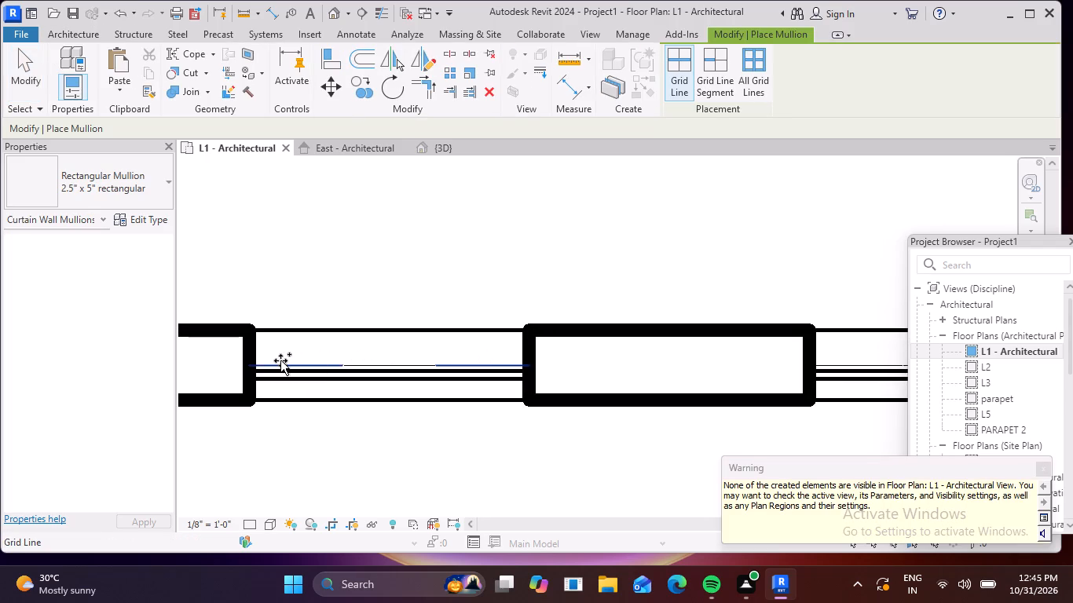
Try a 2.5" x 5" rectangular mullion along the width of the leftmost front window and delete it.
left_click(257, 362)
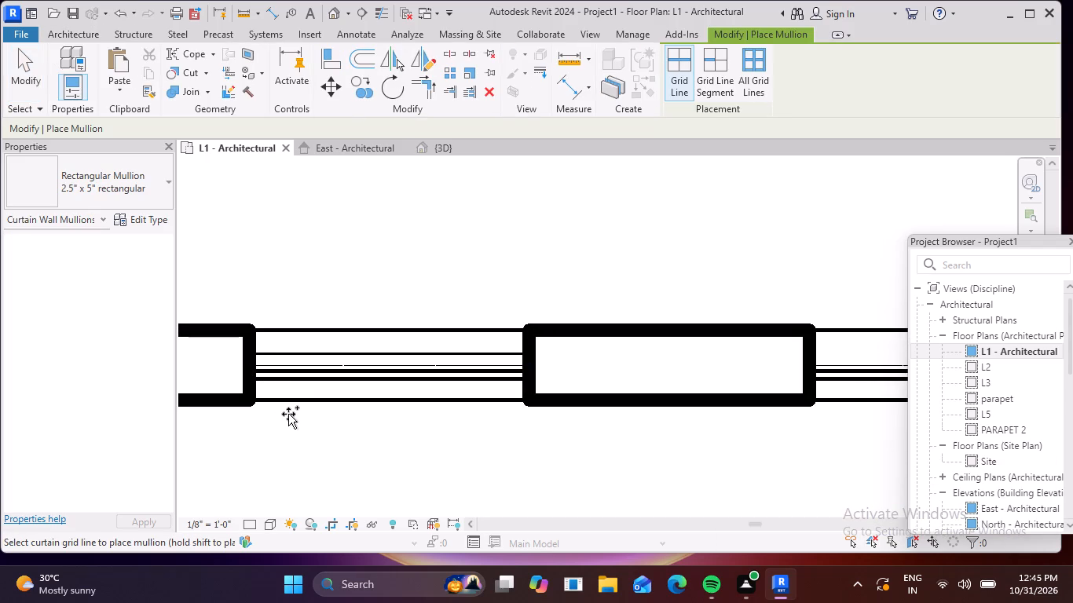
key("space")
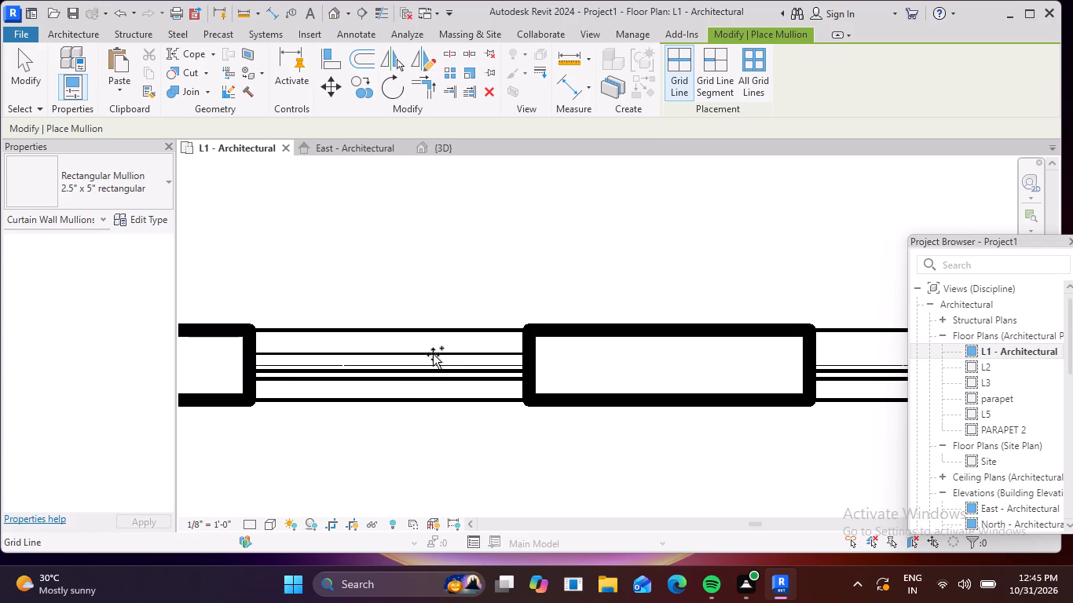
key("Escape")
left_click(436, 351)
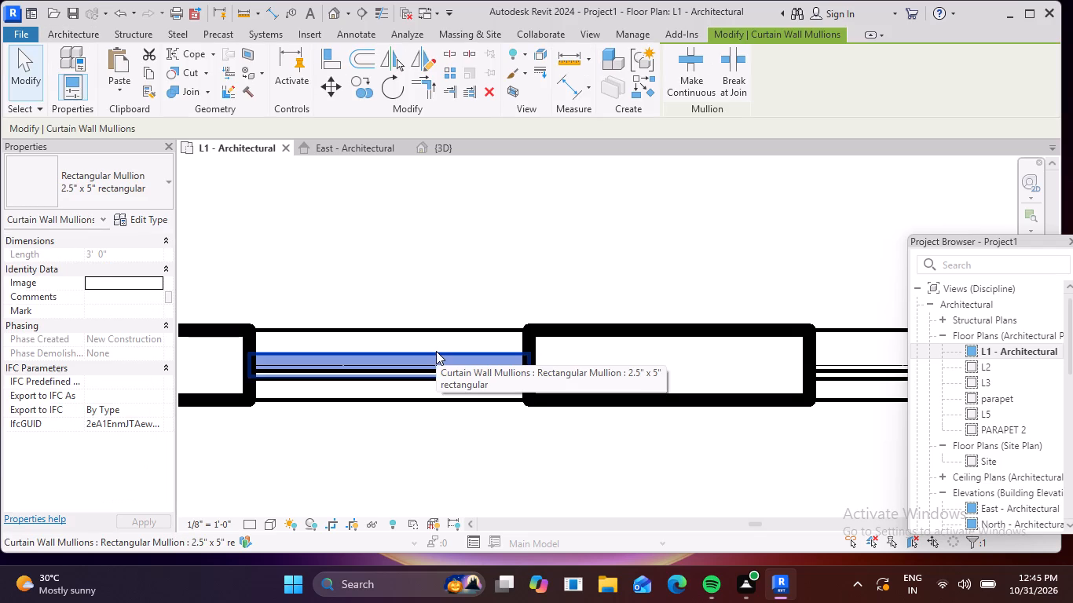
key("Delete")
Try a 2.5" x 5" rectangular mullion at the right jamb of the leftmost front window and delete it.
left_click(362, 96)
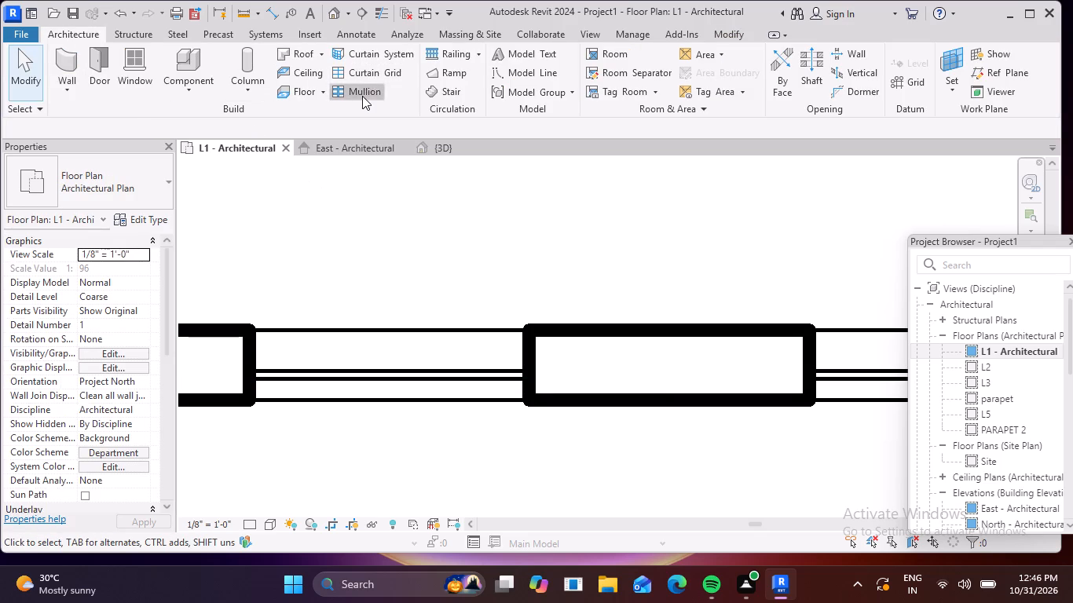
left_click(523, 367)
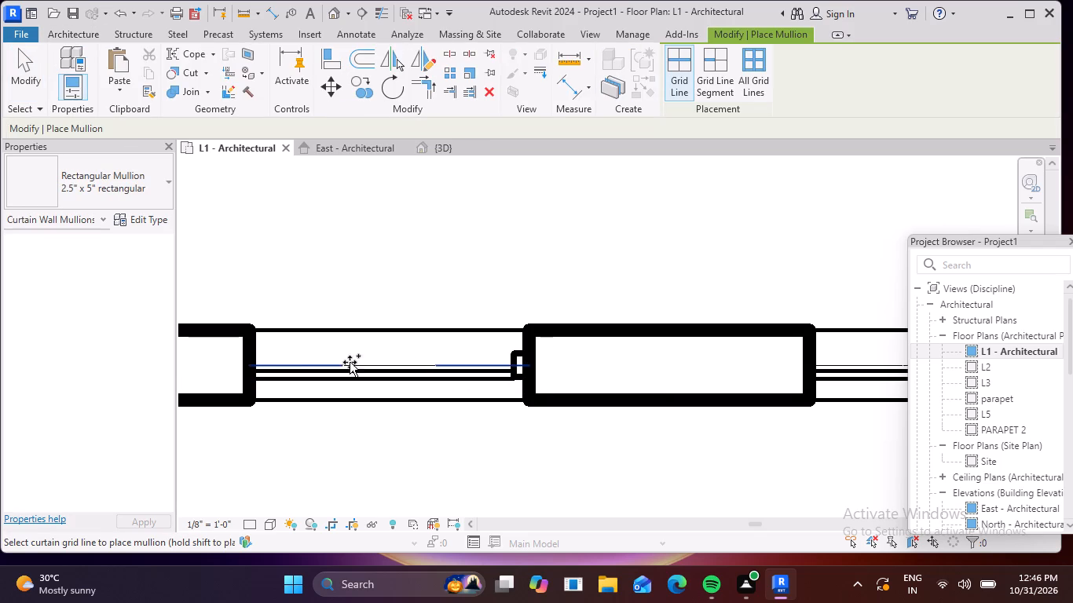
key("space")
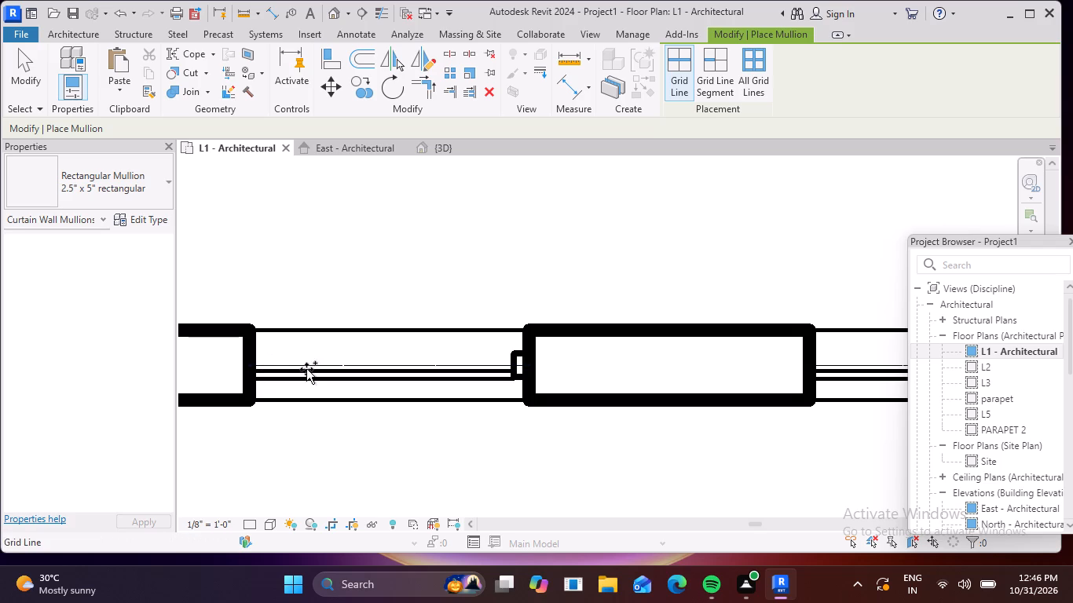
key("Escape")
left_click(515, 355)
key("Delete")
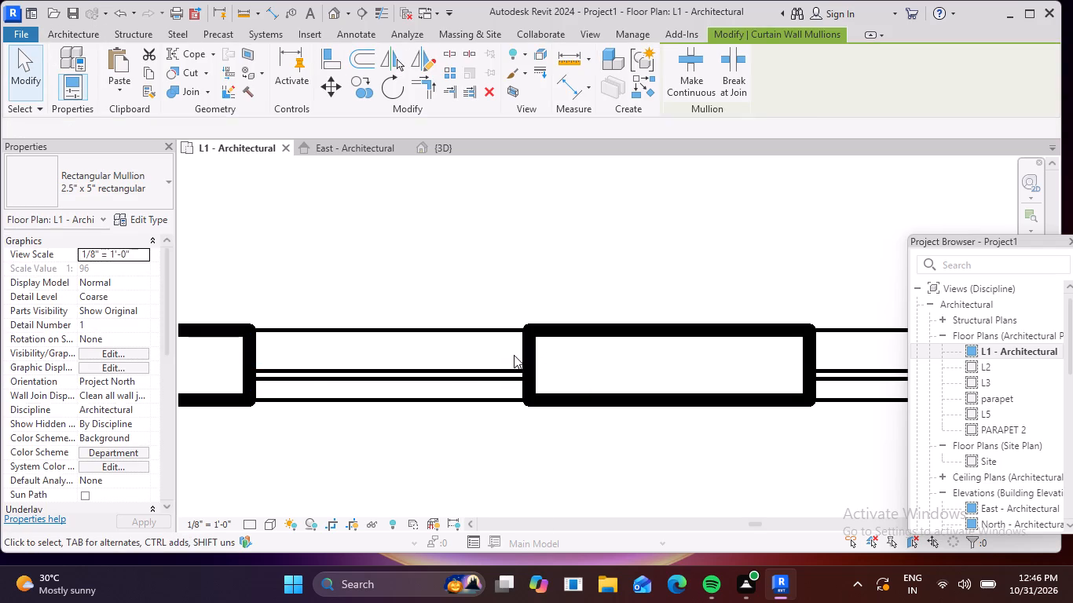
Place a 2.5" x 5" rectangular mullion at the right jamb of the leftmost front window.
left_click(364, 95)
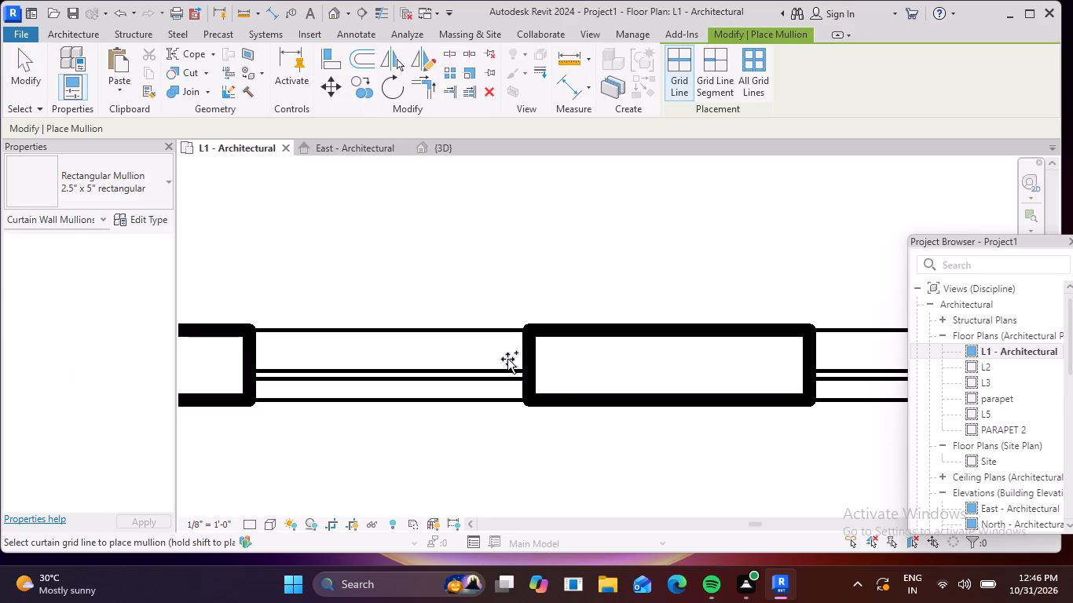
left_click(522, 367)
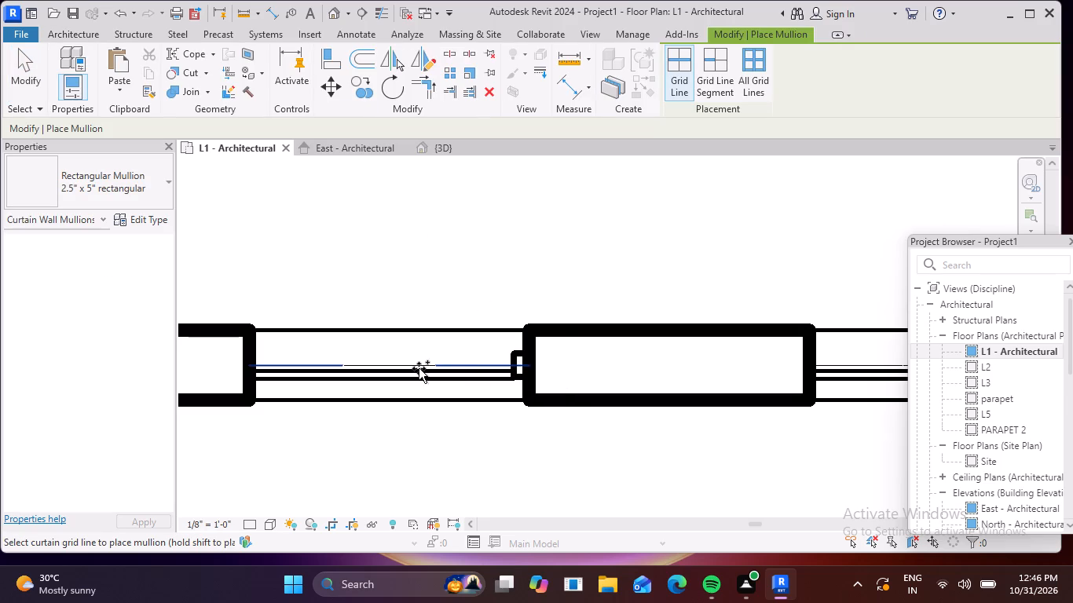
key("Escape")
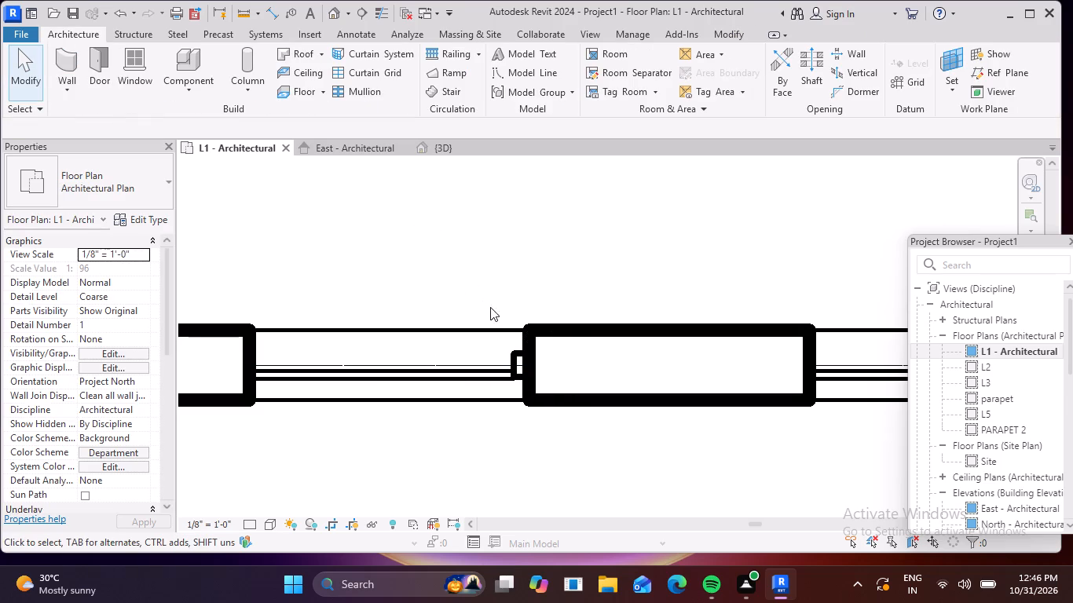
Delete the mullion at the right jamb of the leftmost front window in the L1 plan.
left_click(511, 355)
key("Delete")
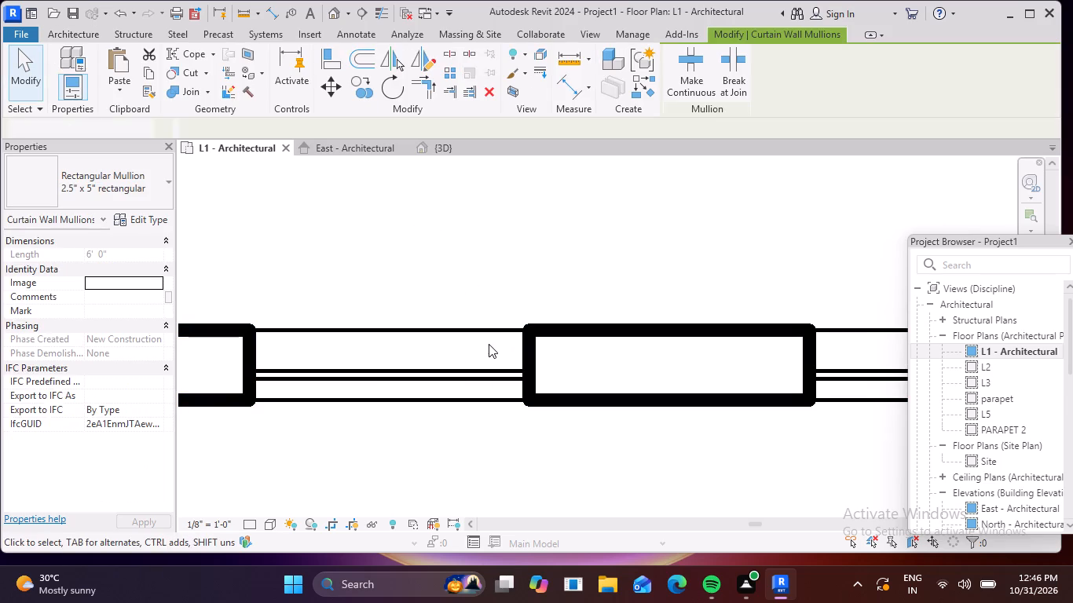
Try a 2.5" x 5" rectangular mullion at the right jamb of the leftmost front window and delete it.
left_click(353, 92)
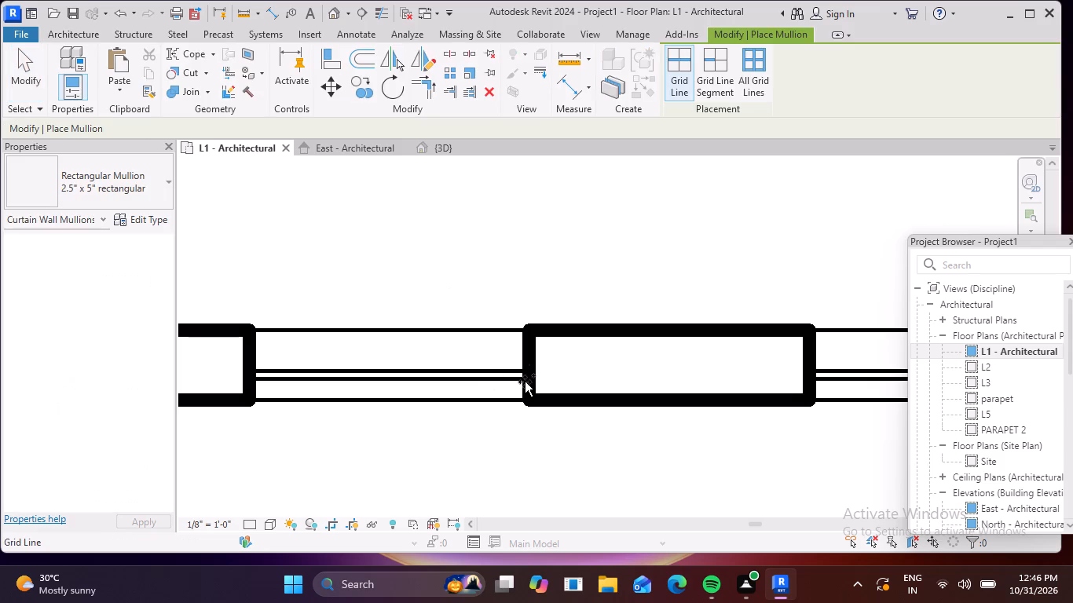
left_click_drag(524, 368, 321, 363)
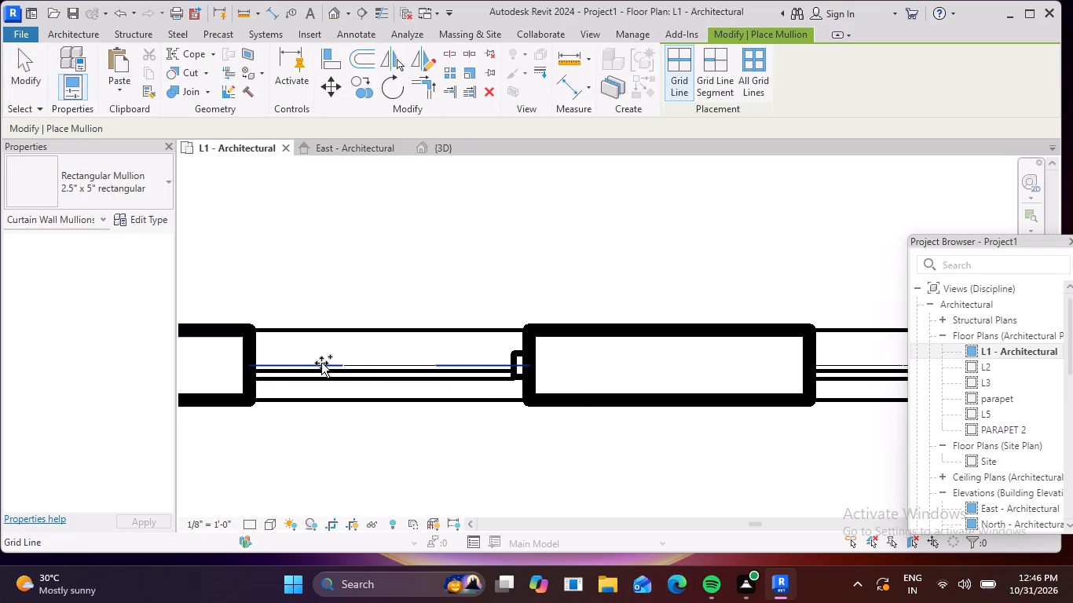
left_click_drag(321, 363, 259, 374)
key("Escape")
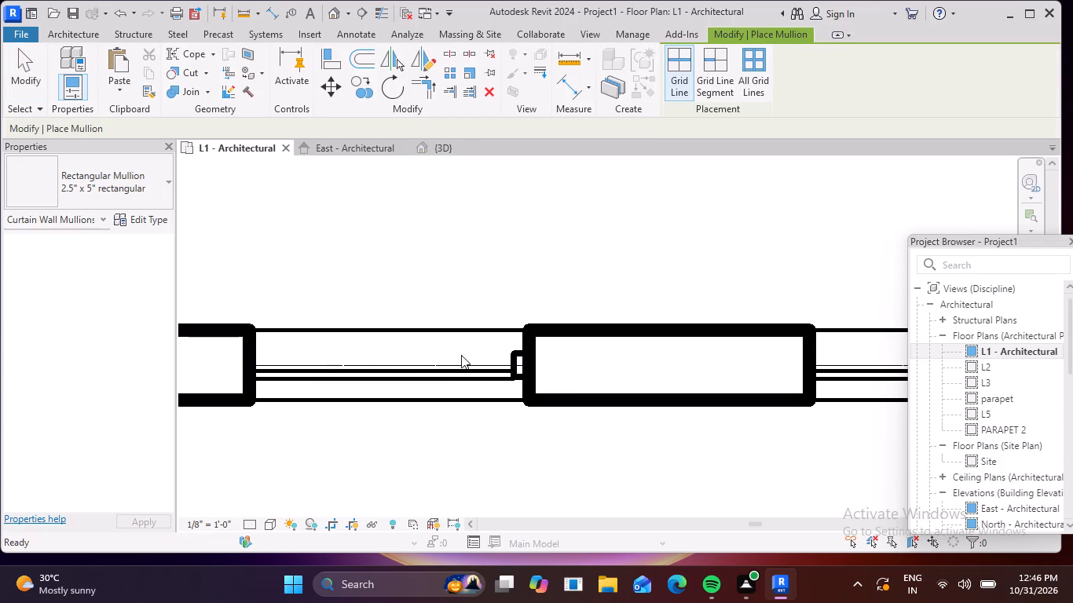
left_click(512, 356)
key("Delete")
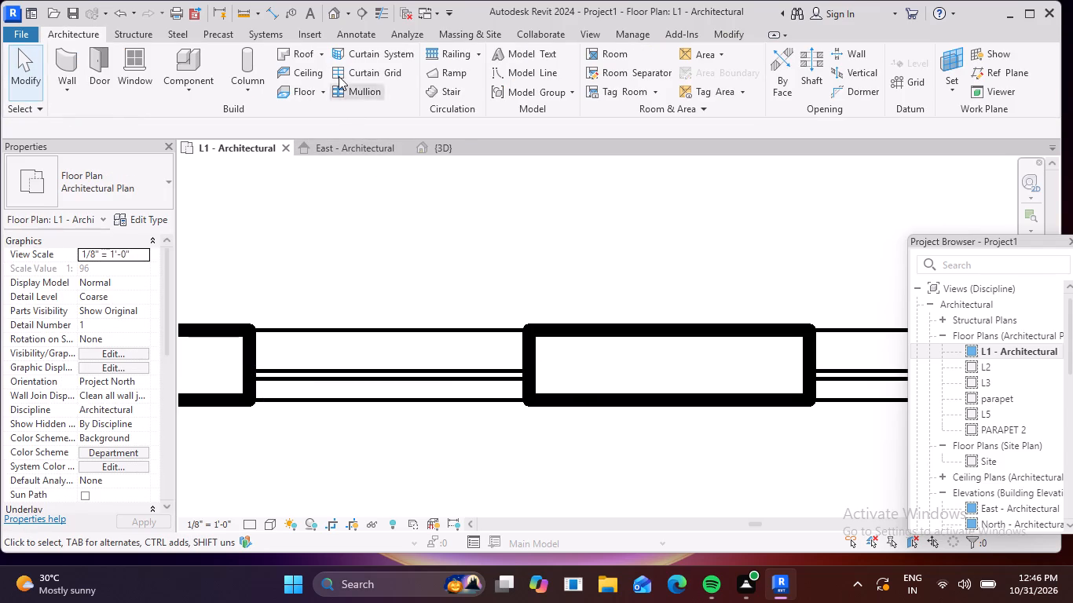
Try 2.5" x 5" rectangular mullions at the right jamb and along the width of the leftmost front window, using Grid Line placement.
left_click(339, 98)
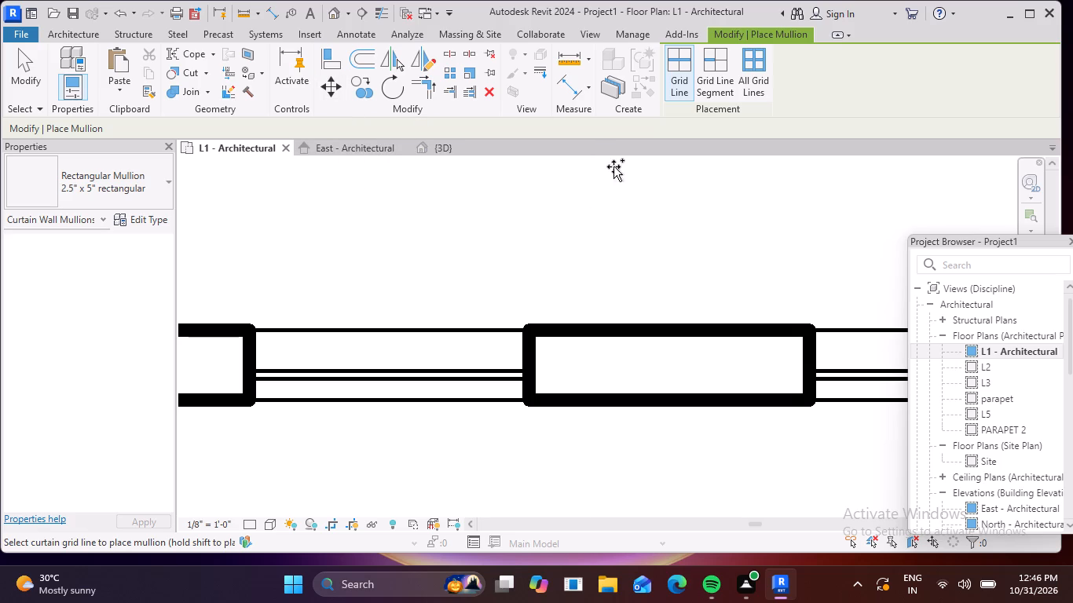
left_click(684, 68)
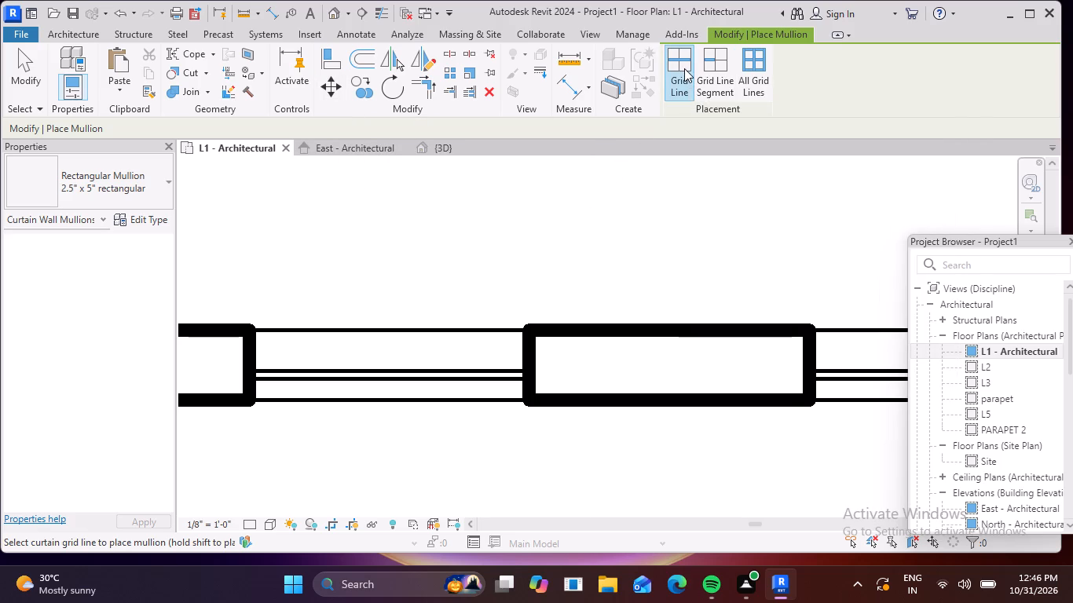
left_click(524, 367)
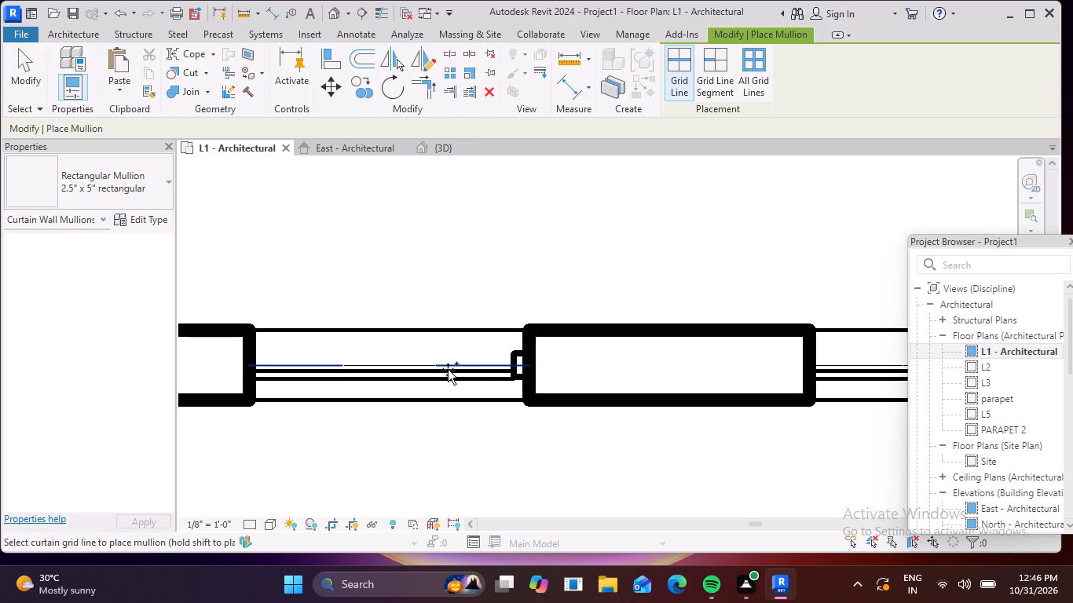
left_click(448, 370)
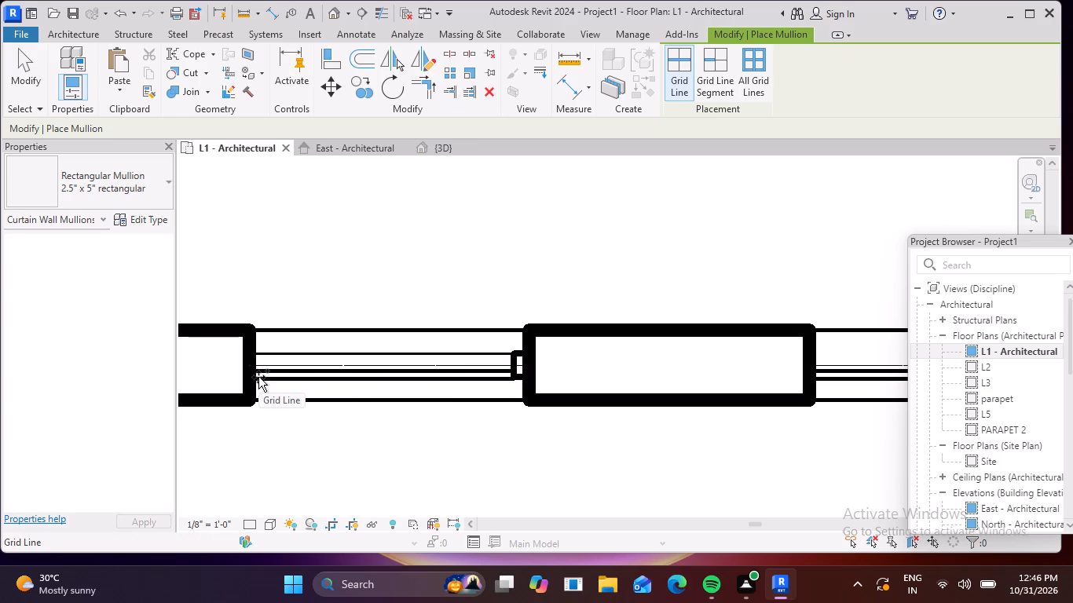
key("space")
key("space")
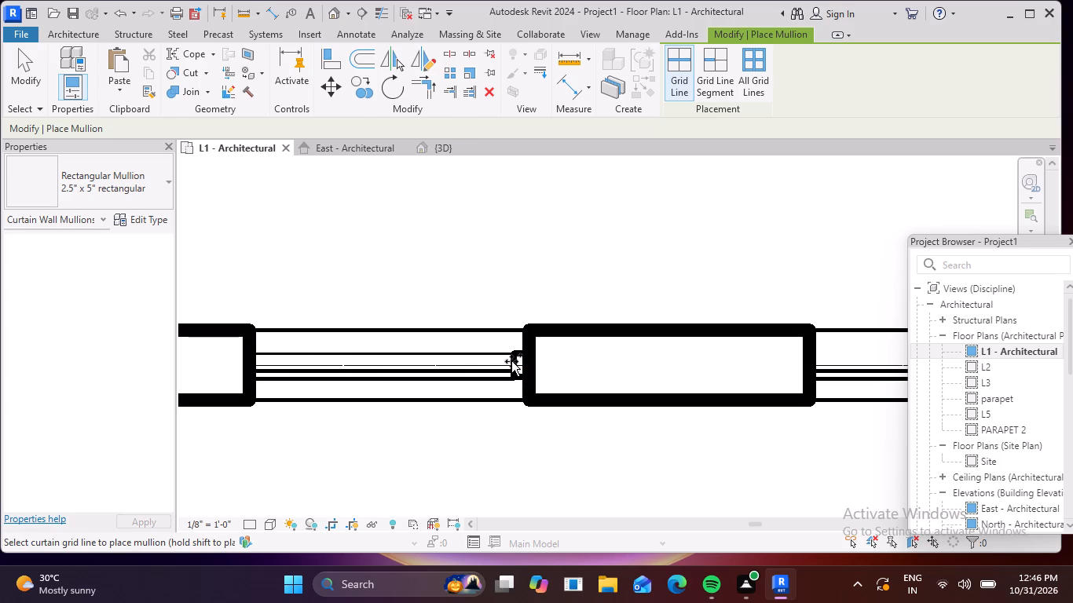
Inspect the mullions of the leftmost ground-floor front window in the default 3D view.
scroll(511, 361, "down", 4)
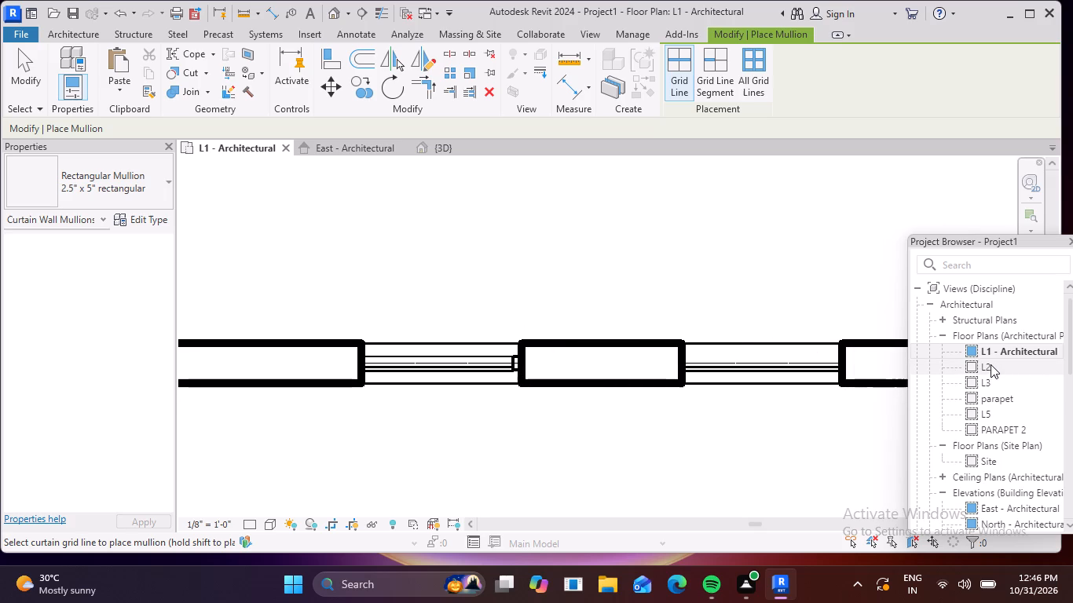
left_click(333, 16)
scroll(460, 376, "up", 6)
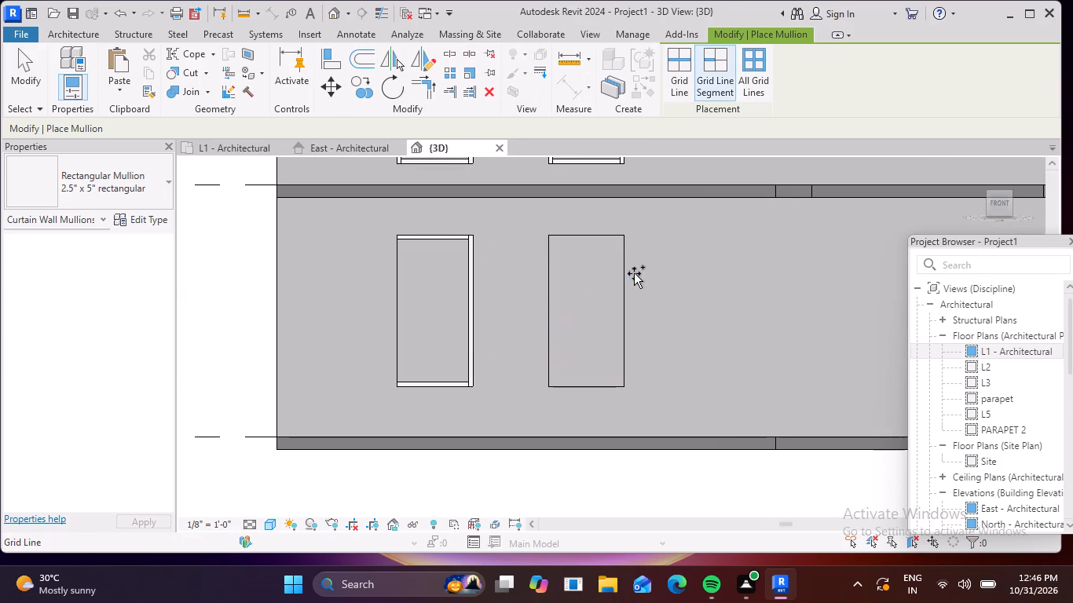
middle_click_drag(645, 269, 581, 299, "shift")
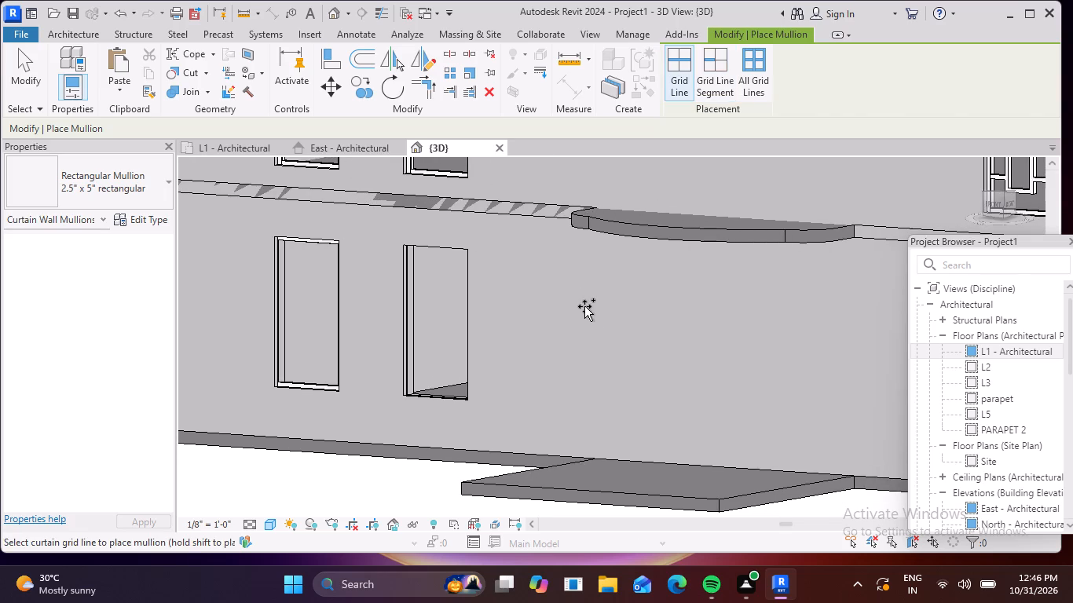
middle_click_drag(584, 307, 687, 284, "shift")
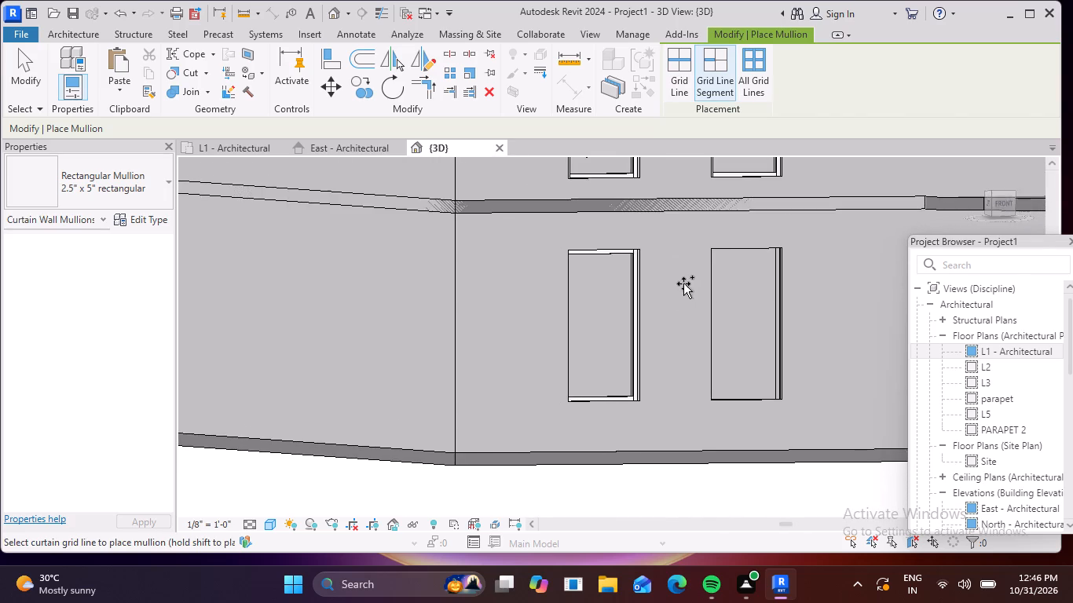
middle_click_drag(682, 286, 632, 353, "shift")
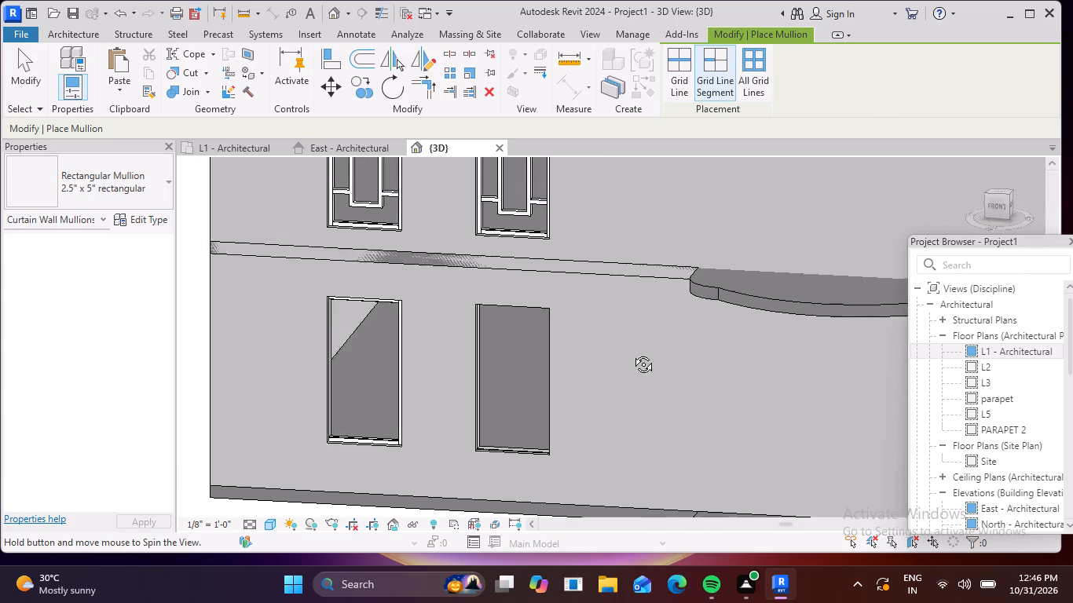
middle_click_drag(632, 353, 606, 337, "shift")
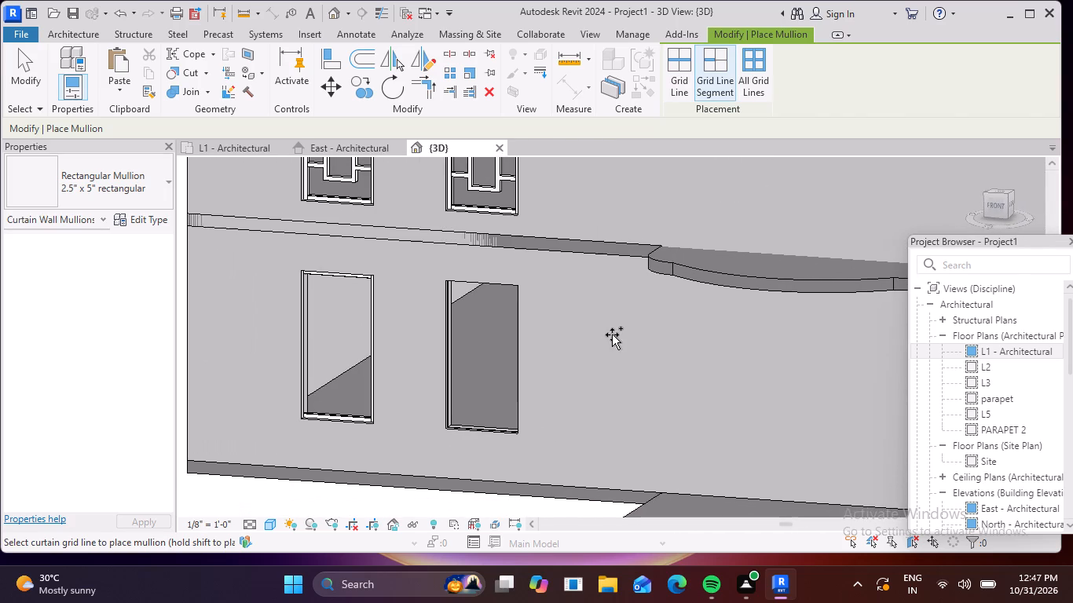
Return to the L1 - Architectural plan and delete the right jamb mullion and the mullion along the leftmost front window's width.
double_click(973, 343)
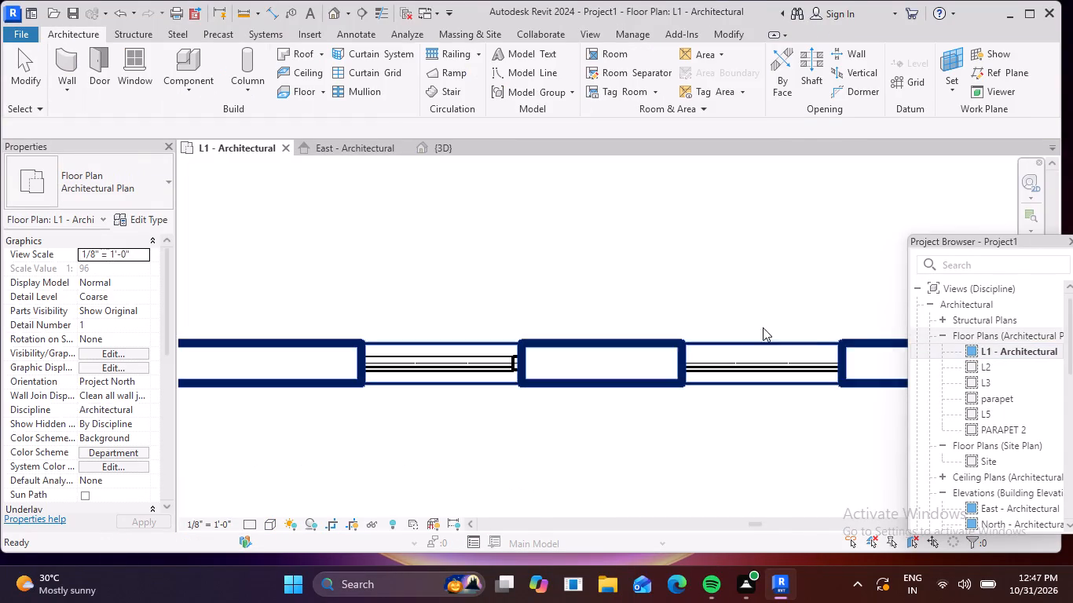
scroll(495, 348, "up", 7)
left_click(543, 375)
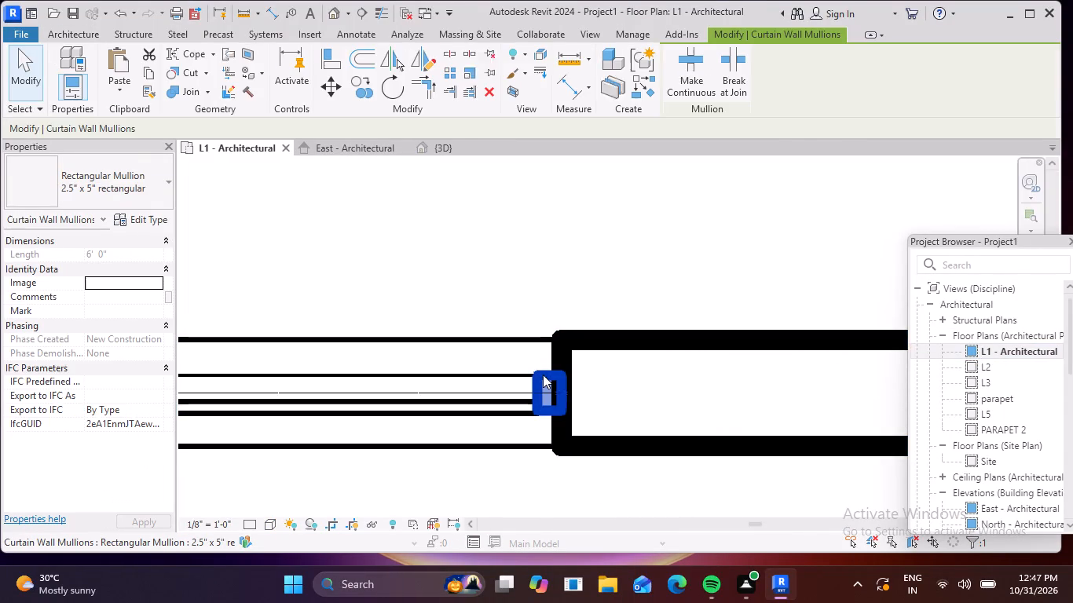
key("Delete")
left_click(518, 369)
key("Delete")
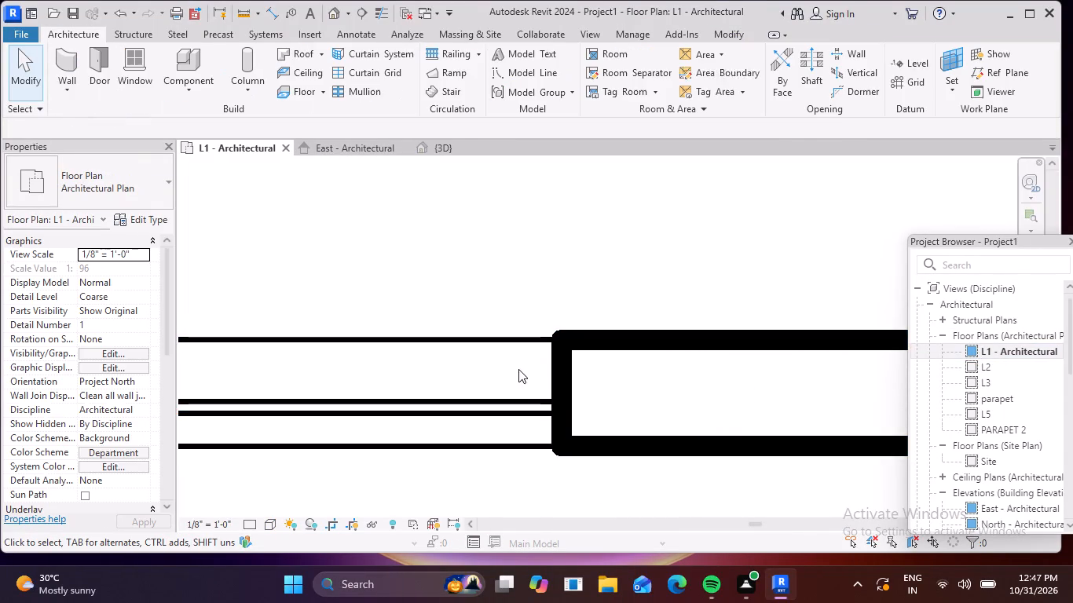
Set the L1 plan's visual style to Wireframe while preparing to place mullions on the leftmost front window.
scroll(522, 380, "down", 3)
middle_click_drag(531, 400, 610, 380)
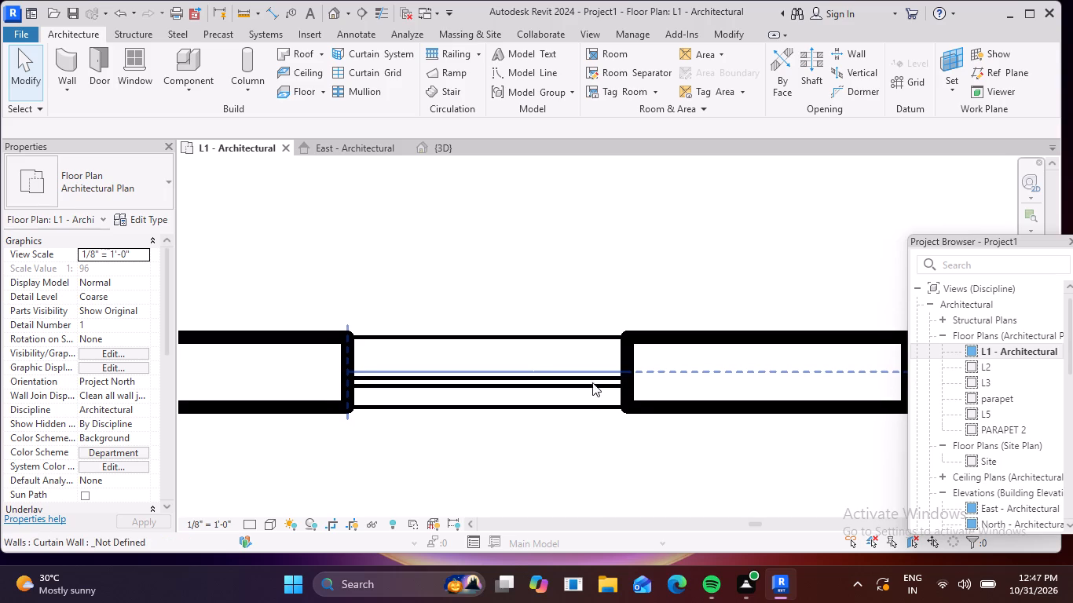
key("Escape")
key("Escape")
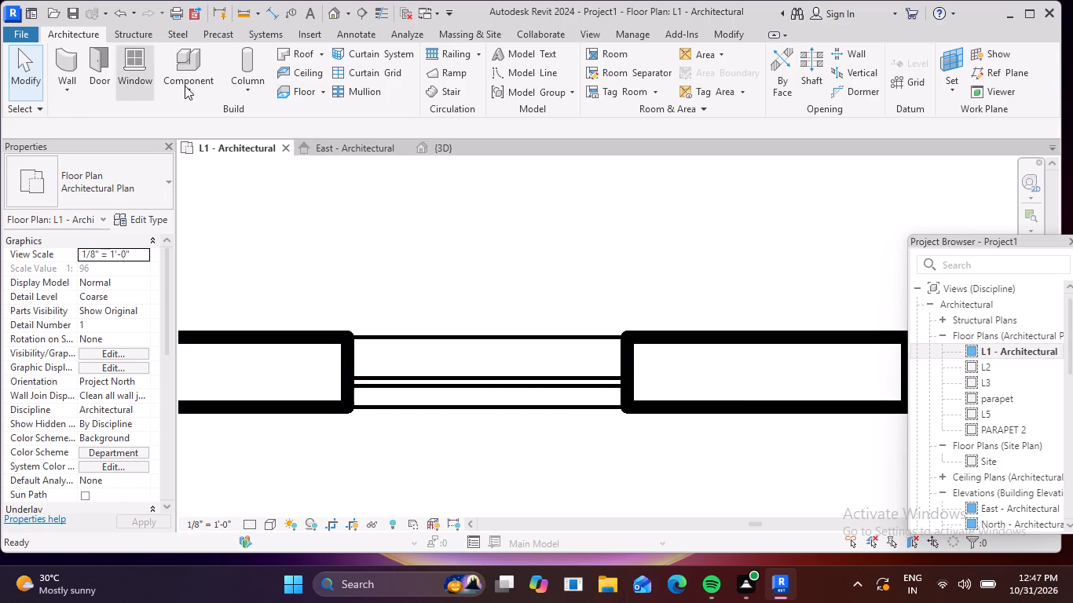
left_click(367, 96)
scroll(371, 386, "up", 5)
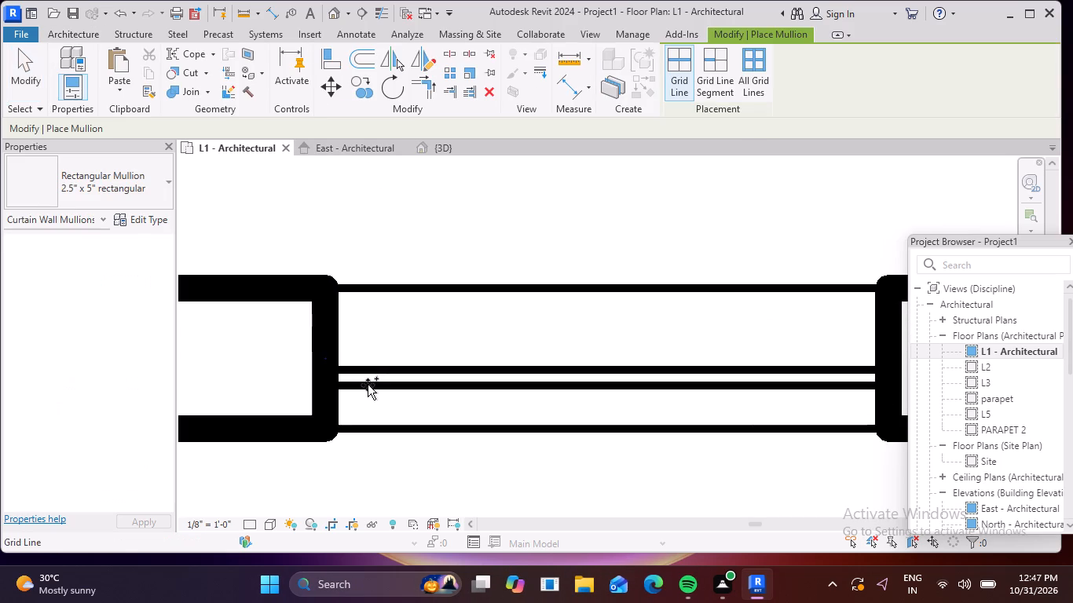
left_click(263, 528)
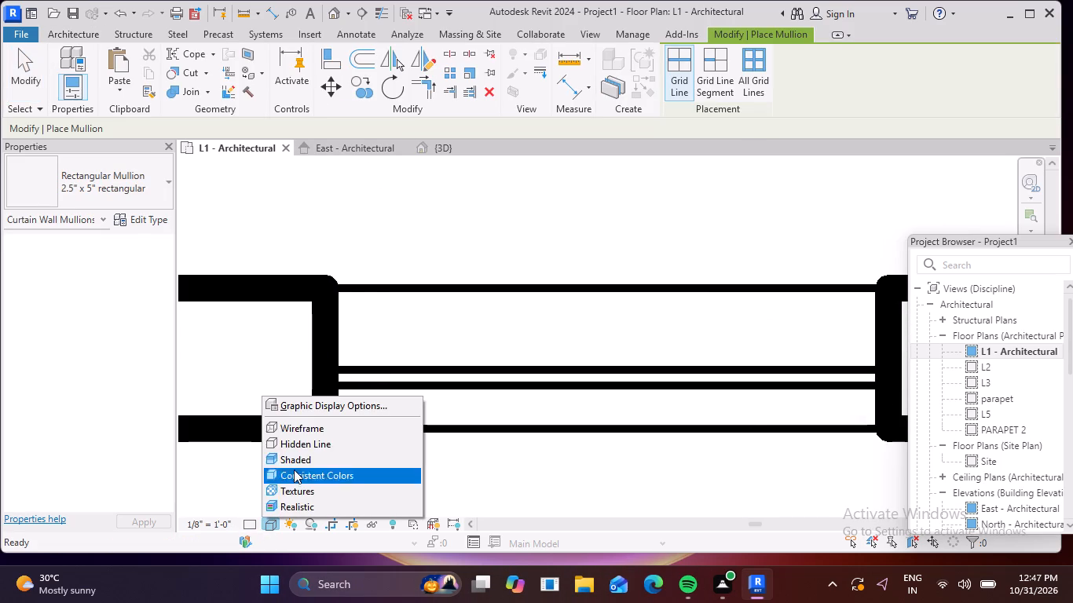
left_click(324, 429)
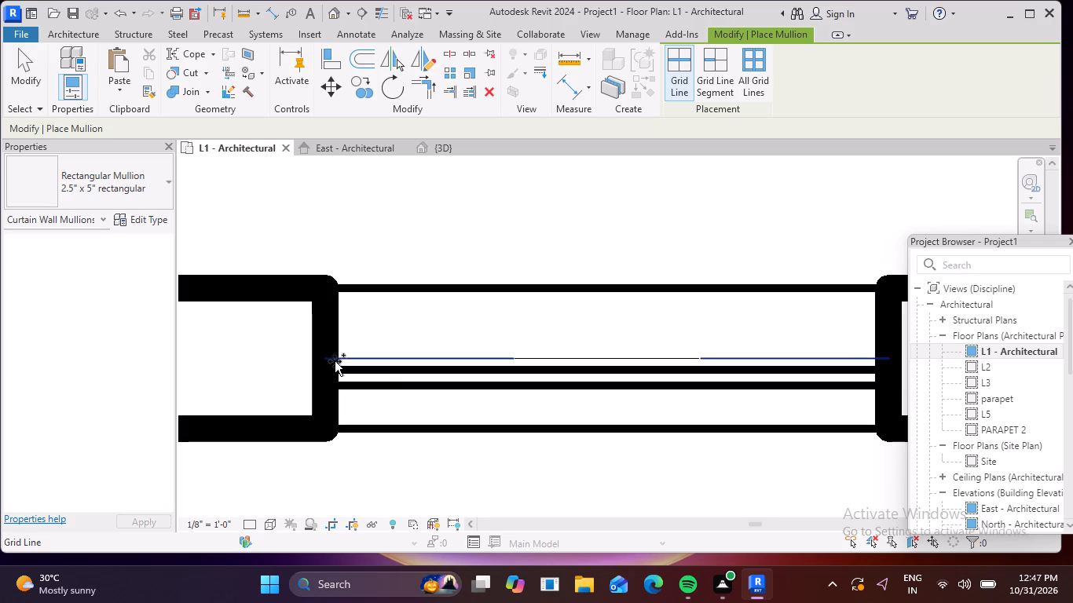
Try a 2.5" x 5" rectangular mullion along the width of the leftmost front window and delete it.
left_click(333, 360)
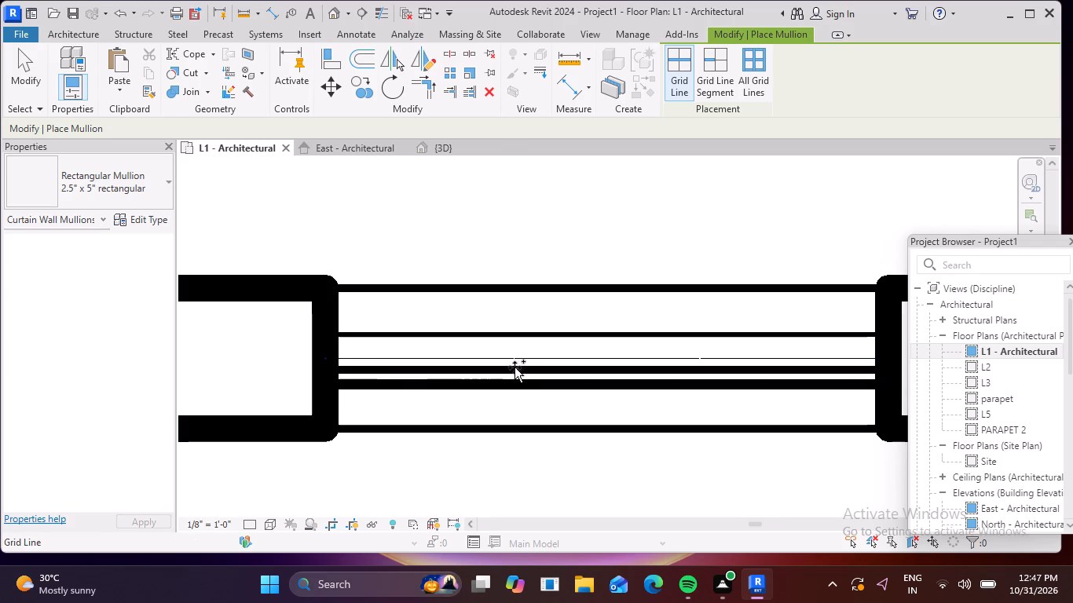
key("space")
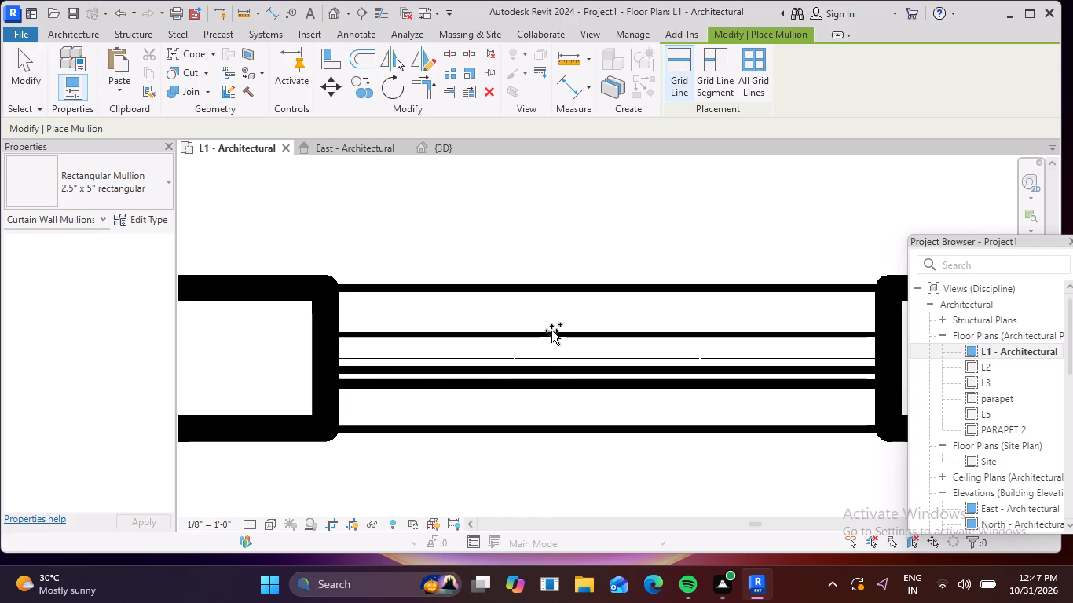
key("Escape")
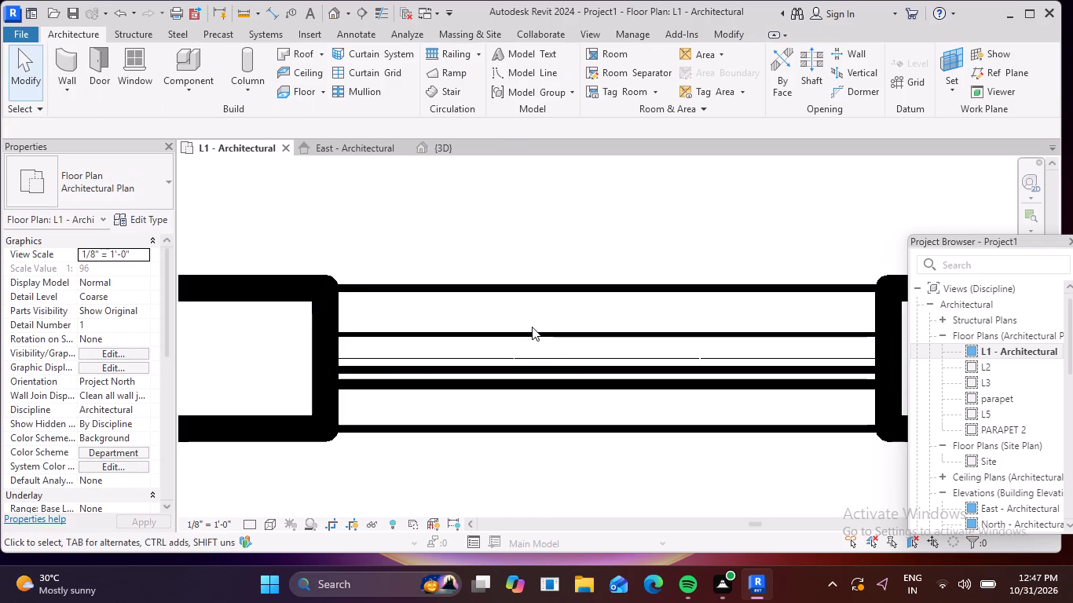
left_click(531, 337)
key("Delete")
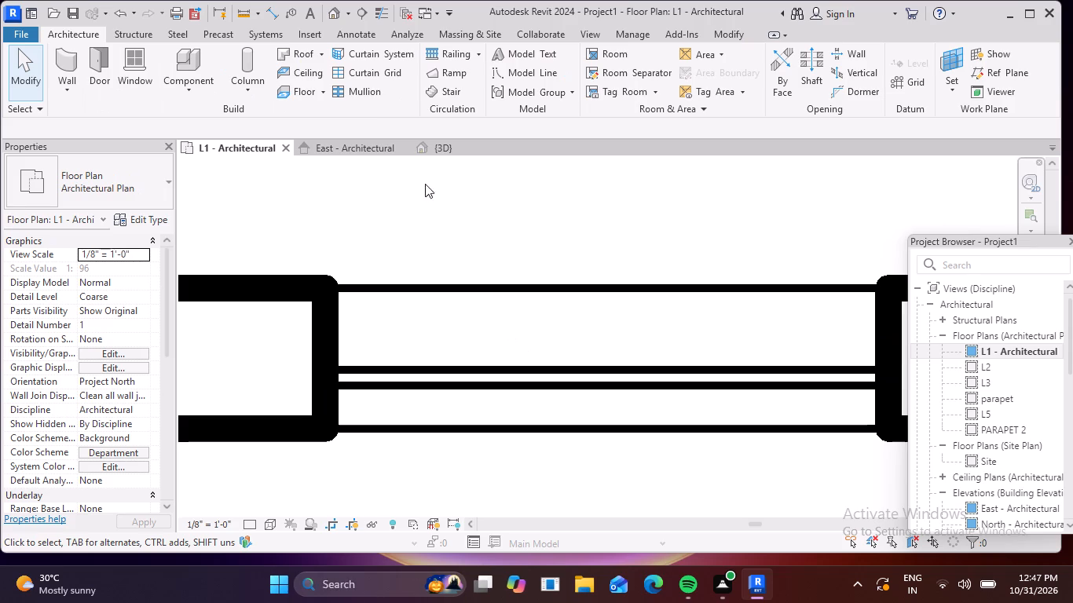
Place a 2.5" x 5" rectangular mullion along the width of the leftmost front window and check it in the default 3D view.
left_click(362, 90)
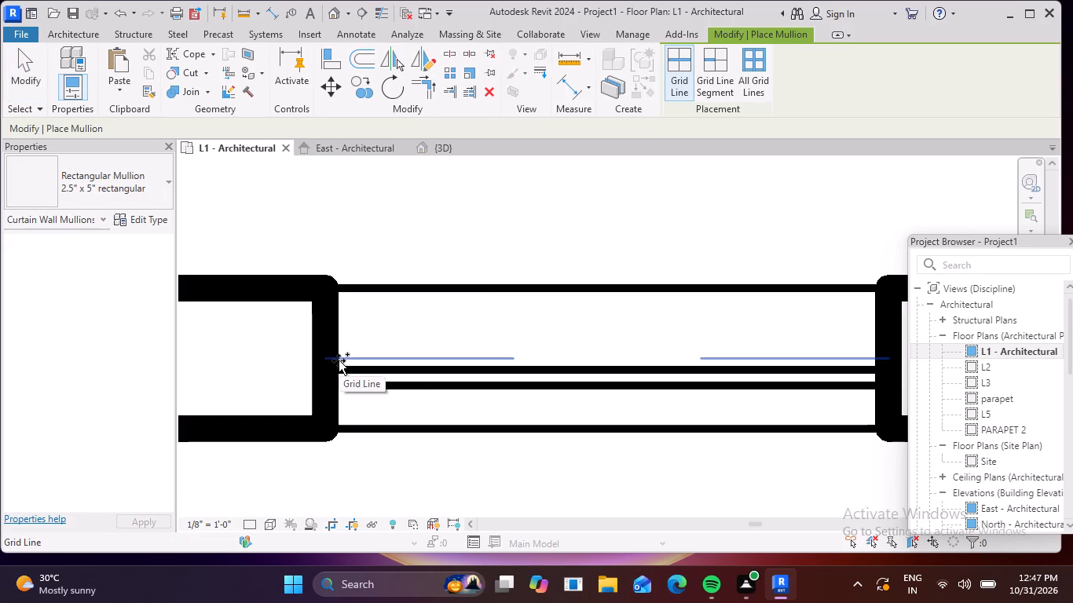
key("space")
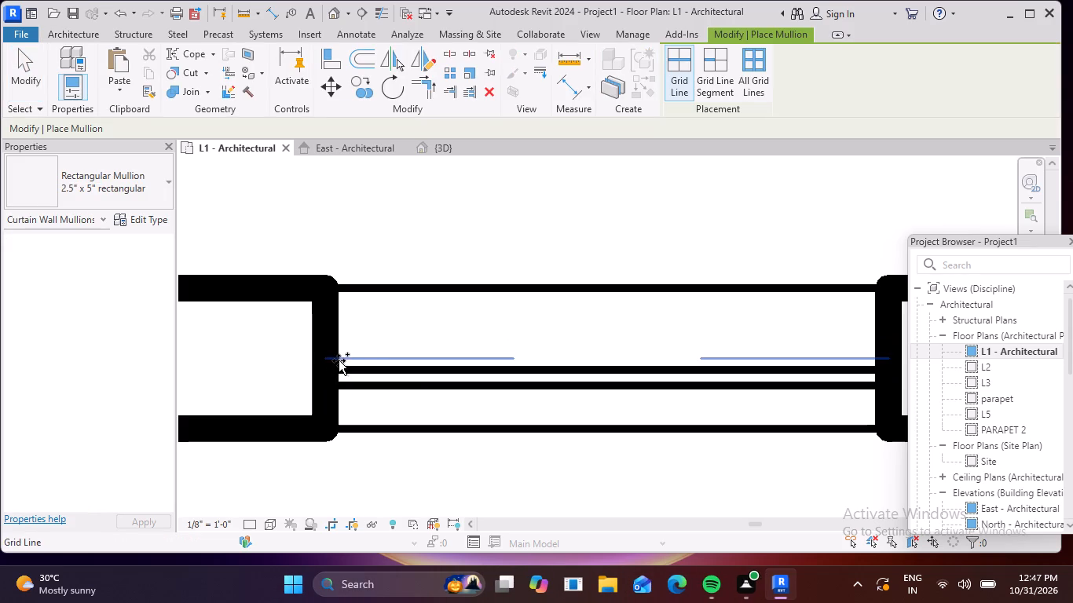
left_click(339, 360)
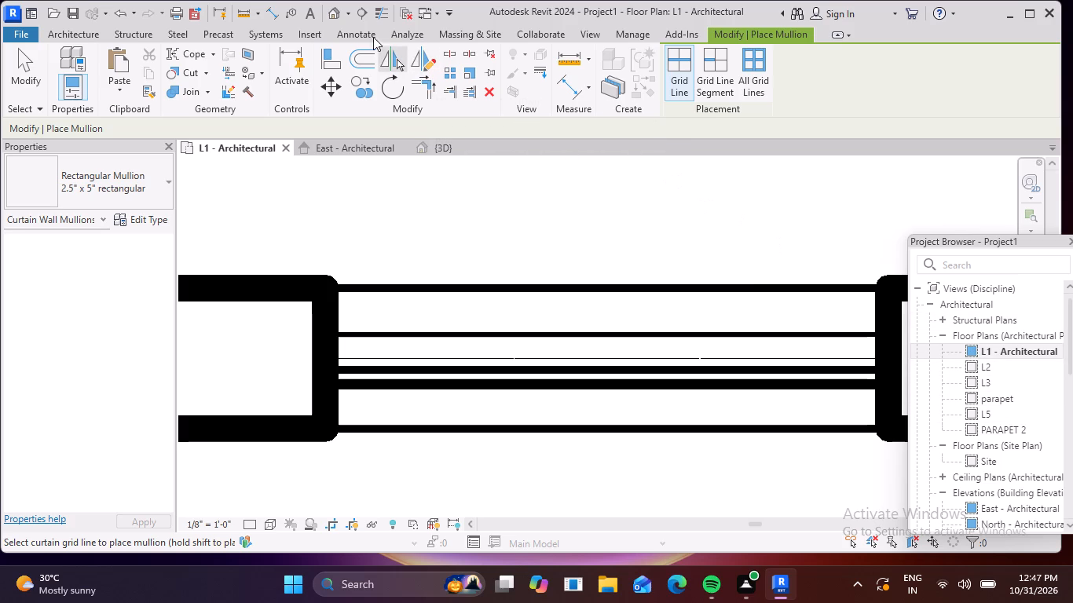
left_click(335, 14)
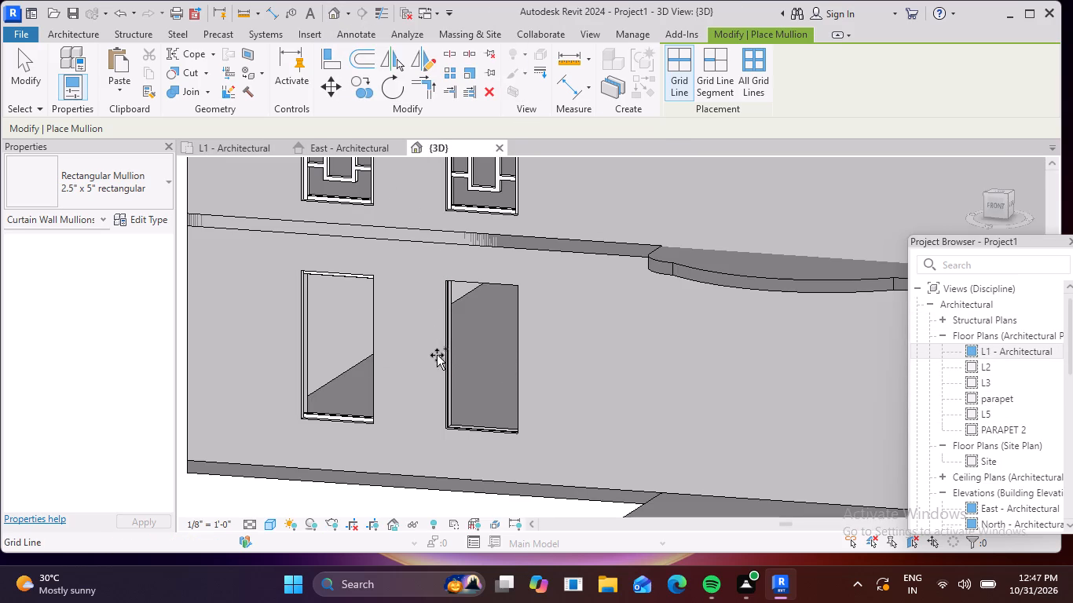
middle_click_drag(375, 343, 471, 348, "shift")
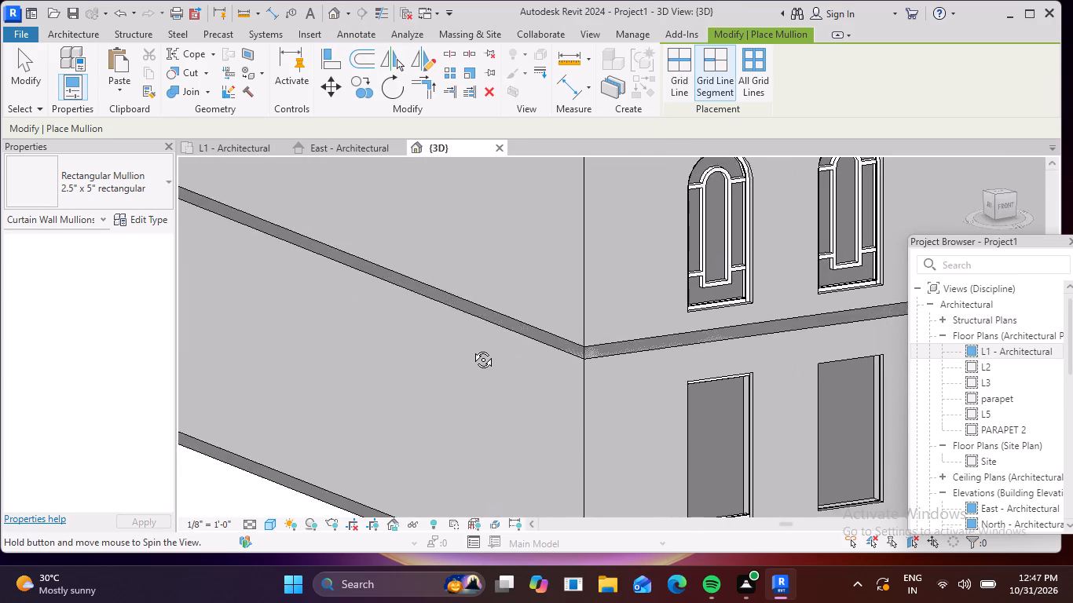
middle_click_drag(471, 348, 427, 310, "shift")
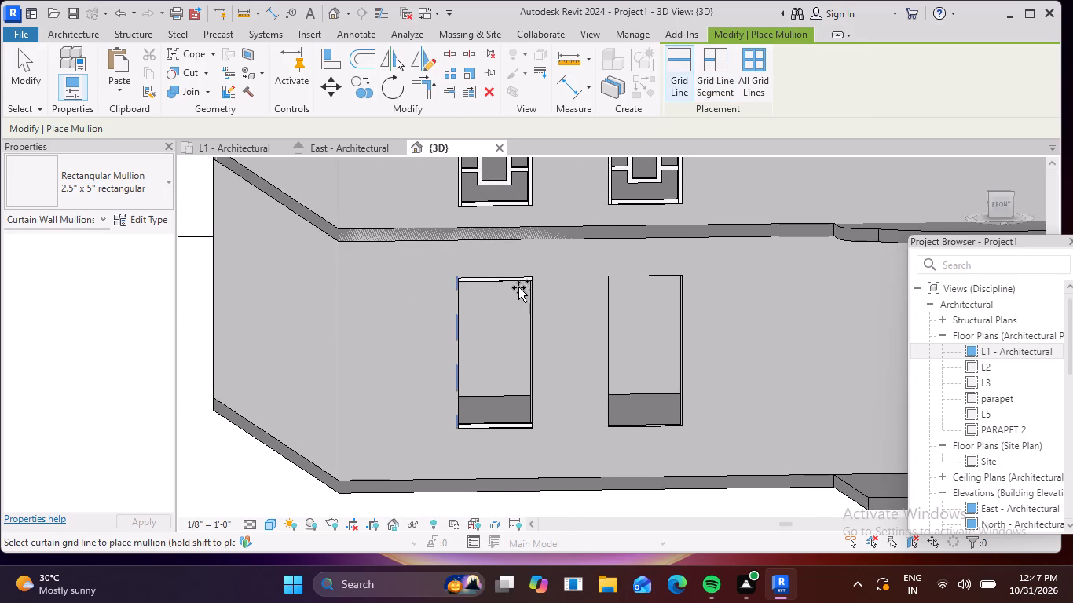
scroll(518, 287, "up", 1)
key("Escape")
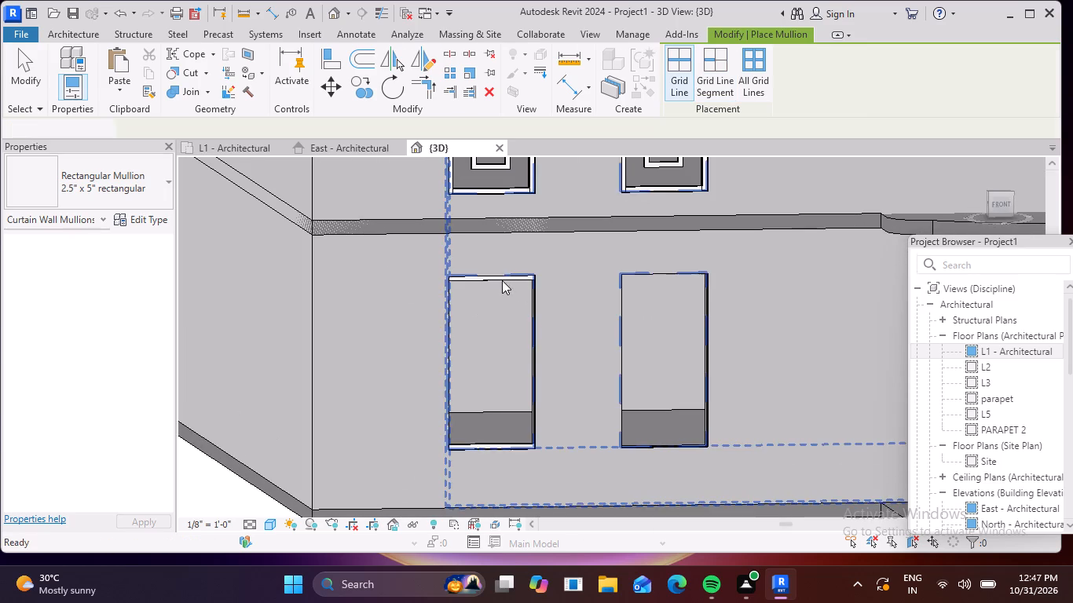
Leave mullion placement and select the leftmost ground-floor window's head mullion and the front curtain wall to examine their extents.
key("Escape")
left_click(500, 277)
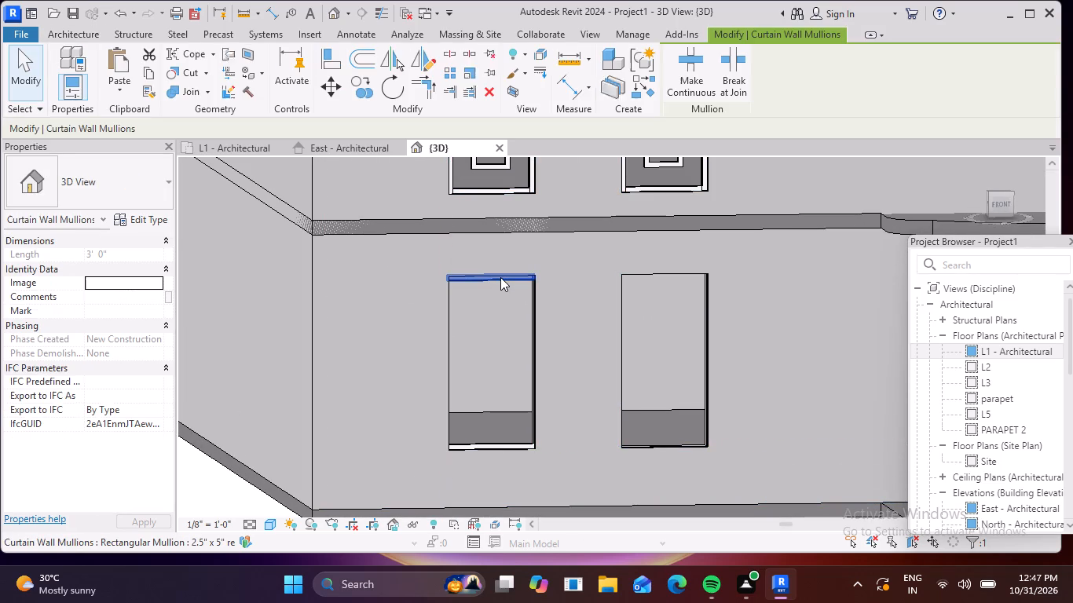
key("Escape")
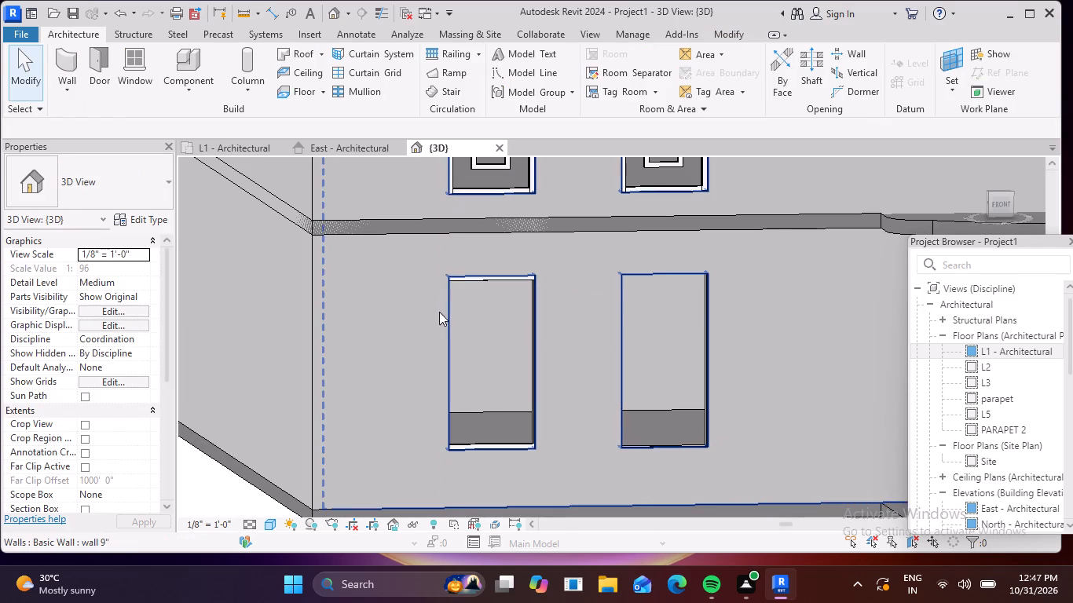
left_click(453, 311)
scroll(489, 314, "down", 9)
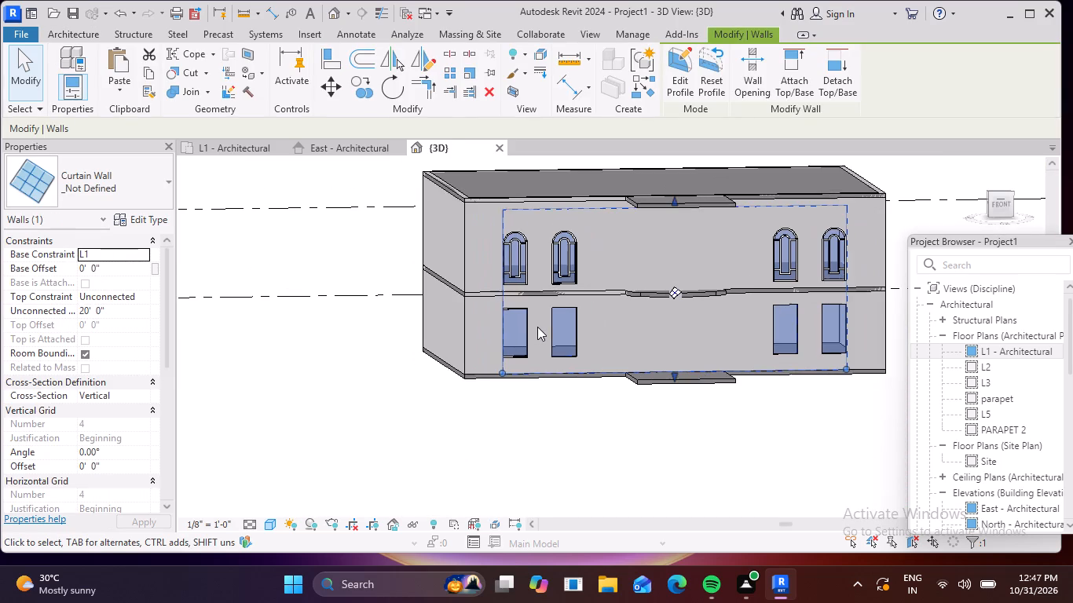
key("Escape")
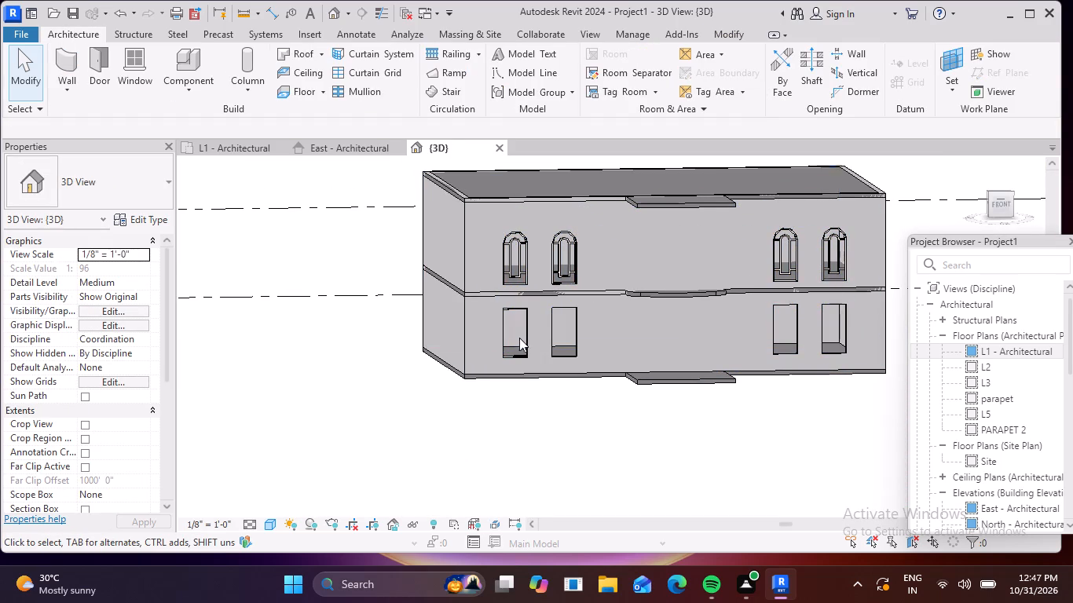
left_click(510, 316)
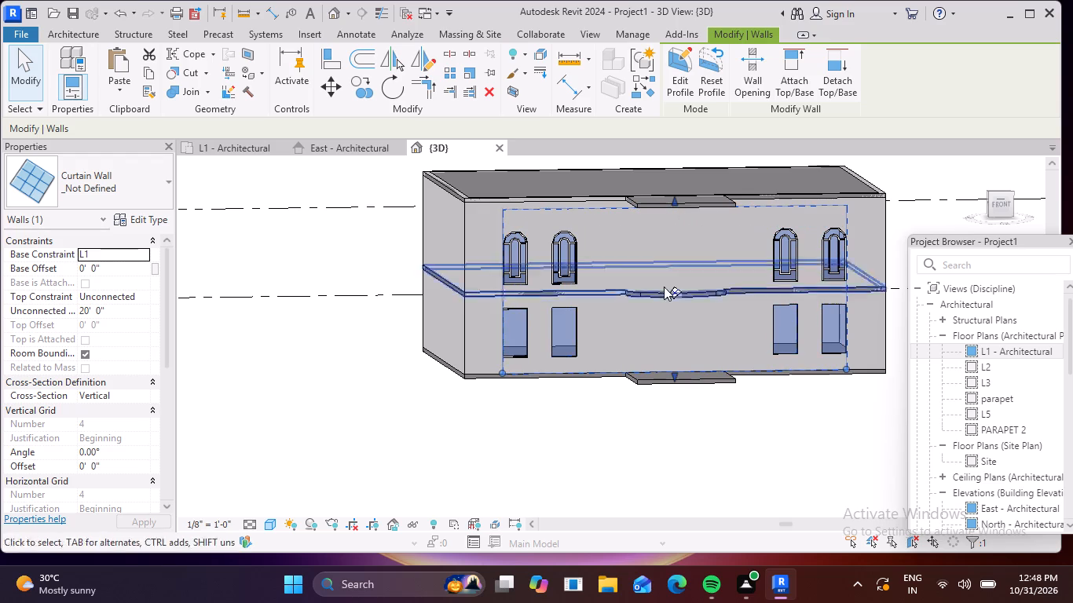
scroll(525, 366, "up", 5)
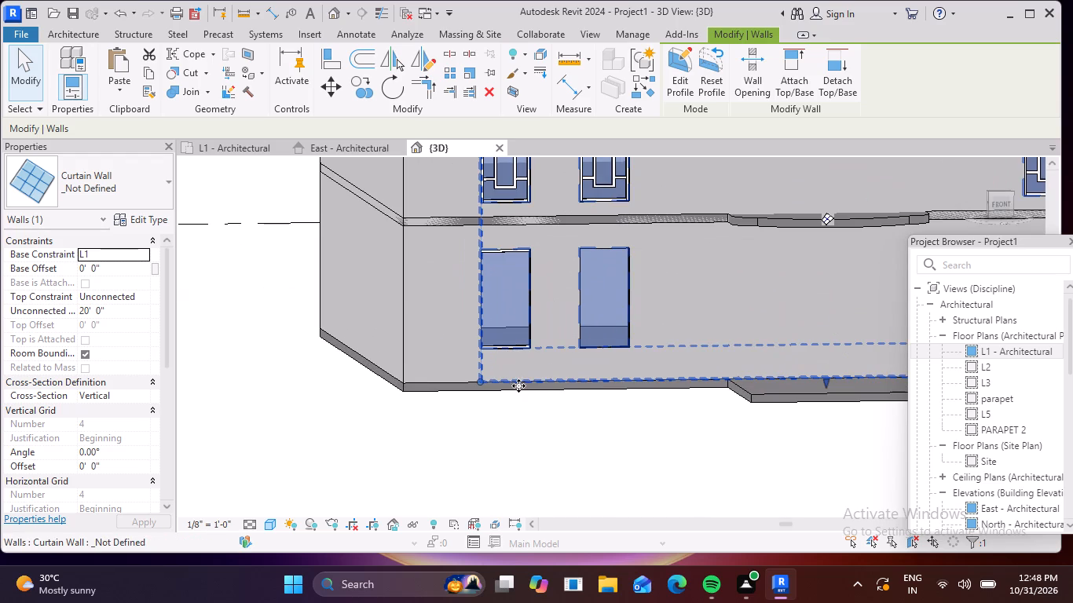
left_click_drag(515, 379, 516, 359)
scroll(584, 320, "down", 3)
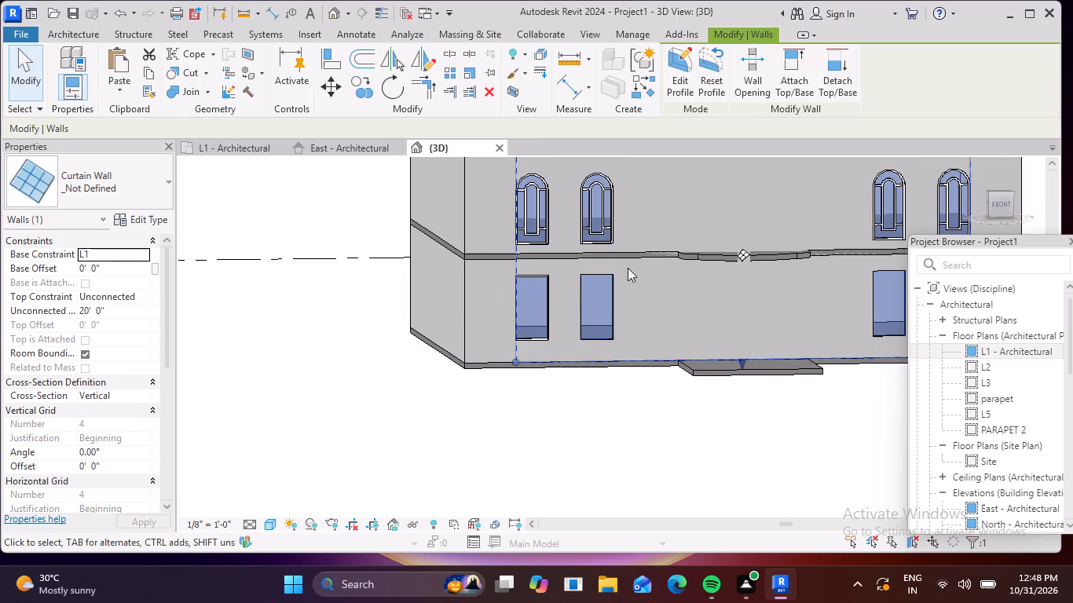
middle_click_drag(628, 268, 557, 386)
key("Escape")
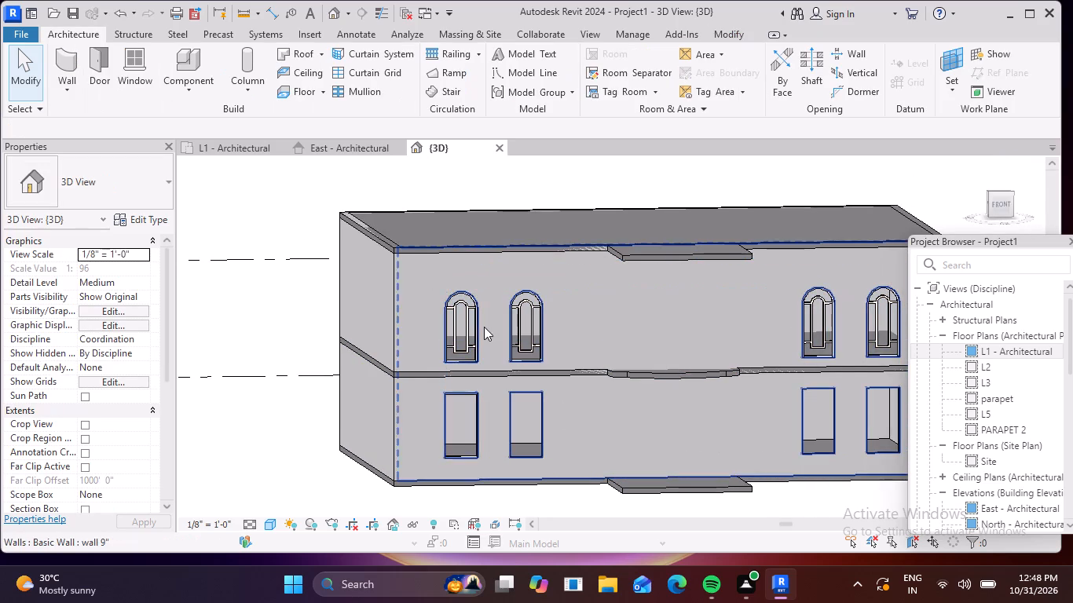
key("Escape")
left_click(471, 416)
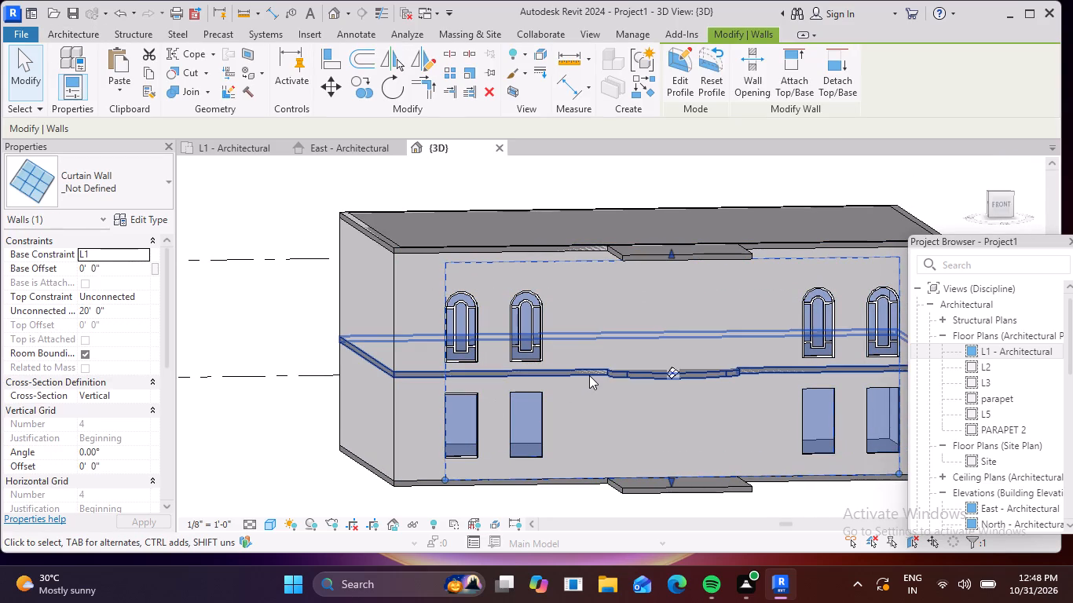
key("Escape")
left_click(457, 415)
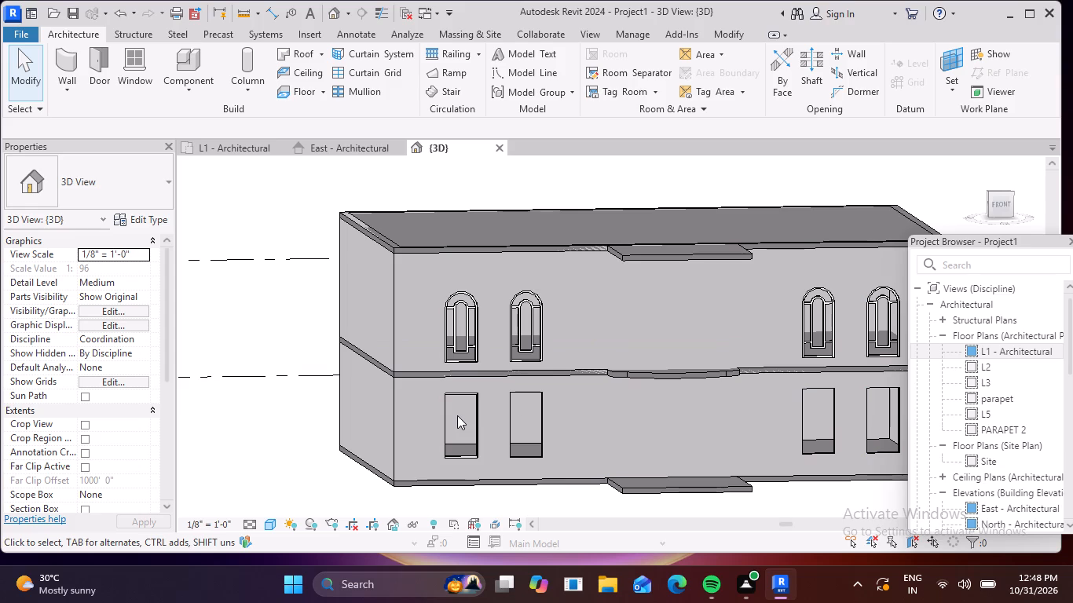
left_click(471, 422)
key("Escape")
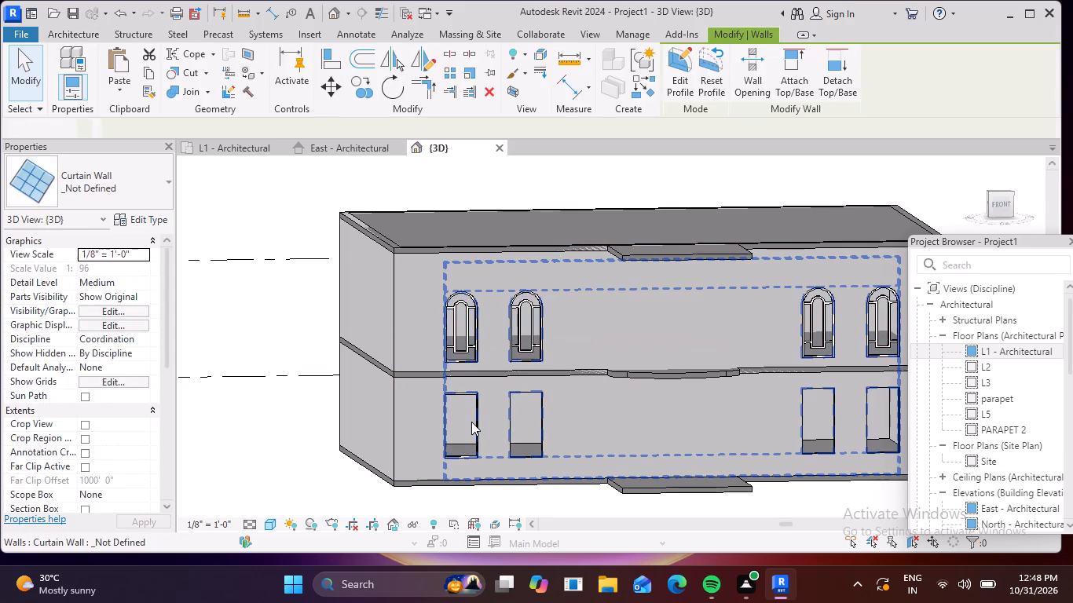
left_click(471, 422)
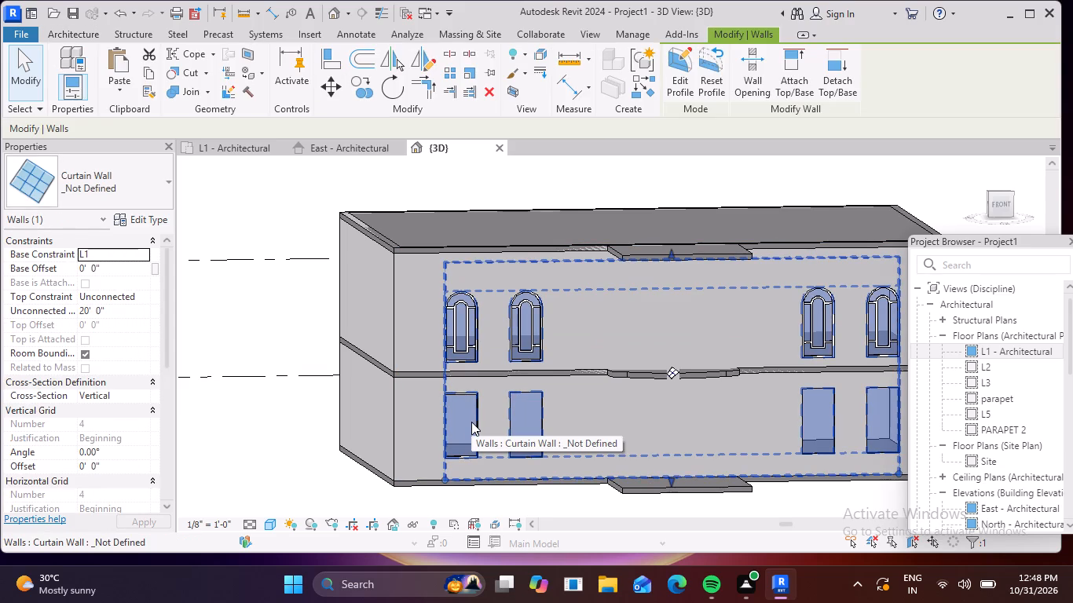
left_click(471, 422)
key("Escape")
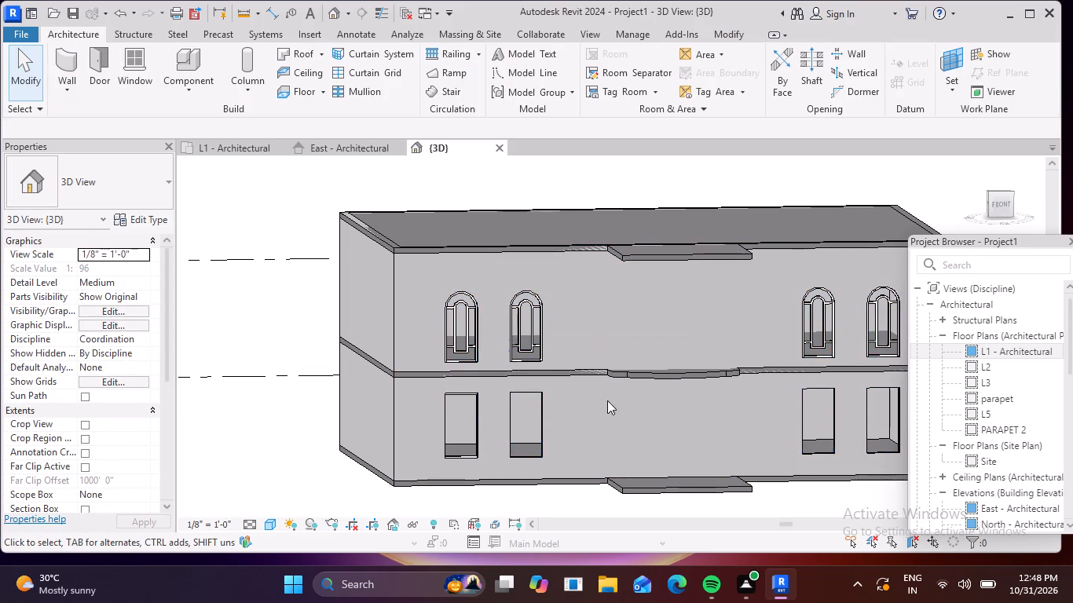
Examine the ground-floor front windows and their mullion frames up close from several angles in the 3D view.
middle_click_drag(601, 412, 595, 435, "shift")
scroll(554, 433, "up", 8)
middle_click_drag(545, 390, 560, 347, "shift")
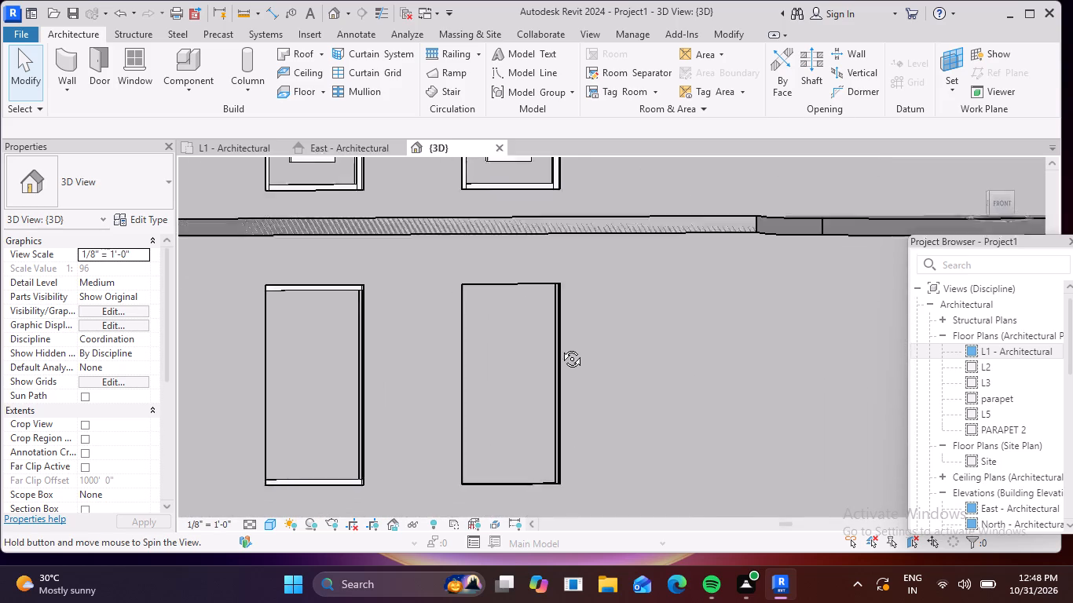
middle_click_drag(560, 347, 573, 331, "shift")
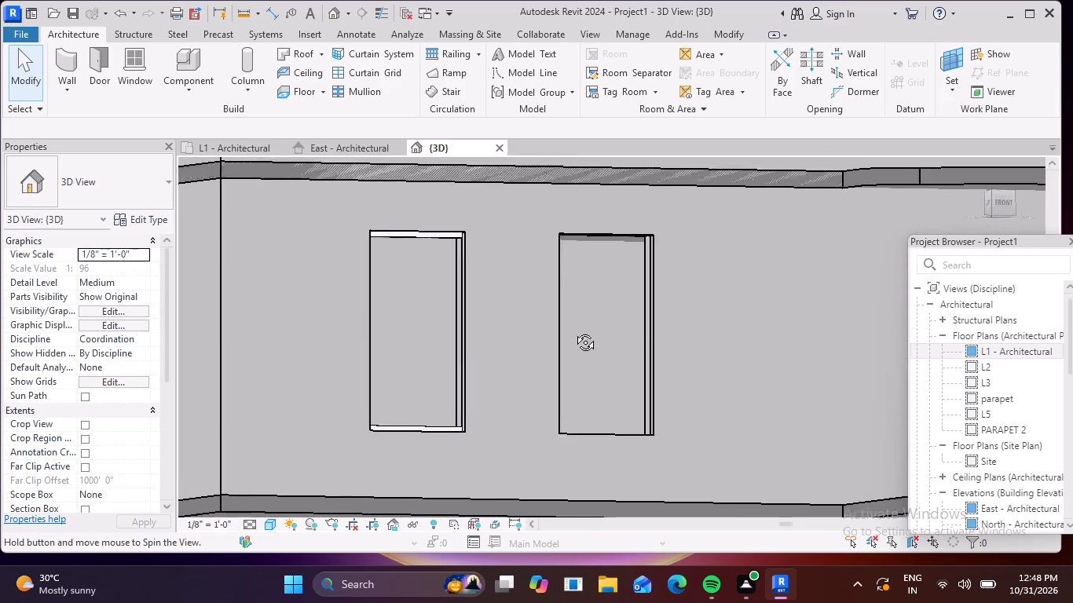
middle_click_drag(573, 331, 573, 353, "shift")
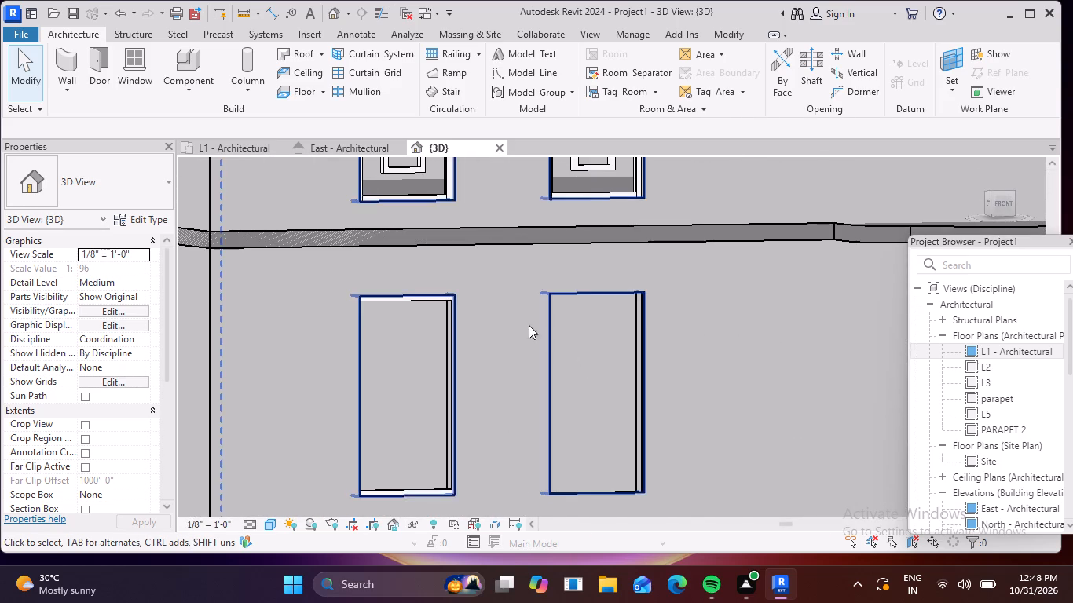
scroll(463, 321, "up", 6)
scroll(471, 301, "down", 6)
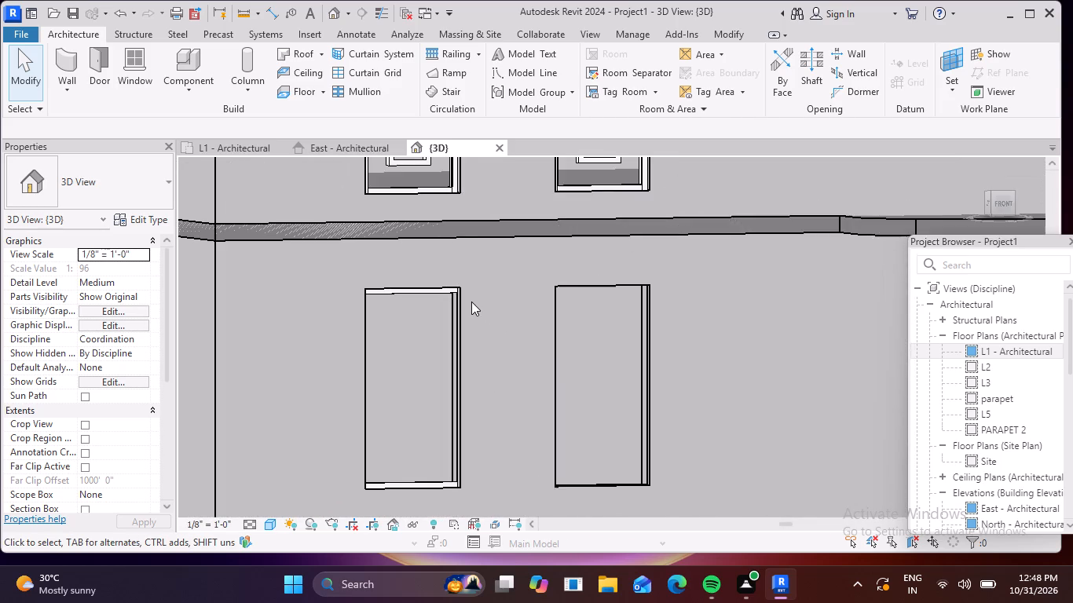
scroll(471, 301, "down", 2)
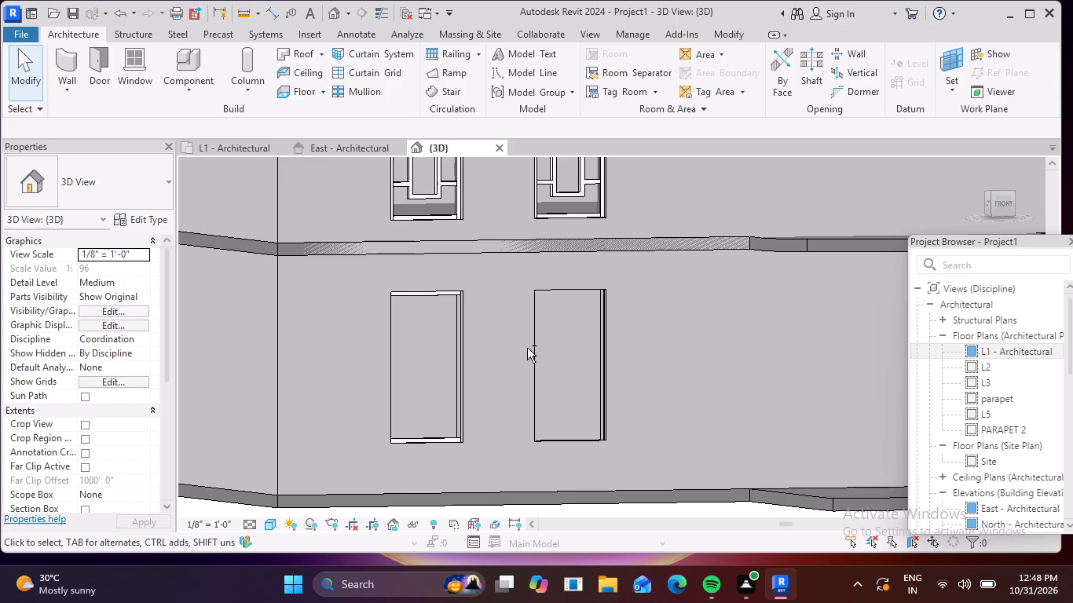
middle_click_drag(527, 348, 454, 367, "shift")
middle_click_drag(568, 336, 576, 339)
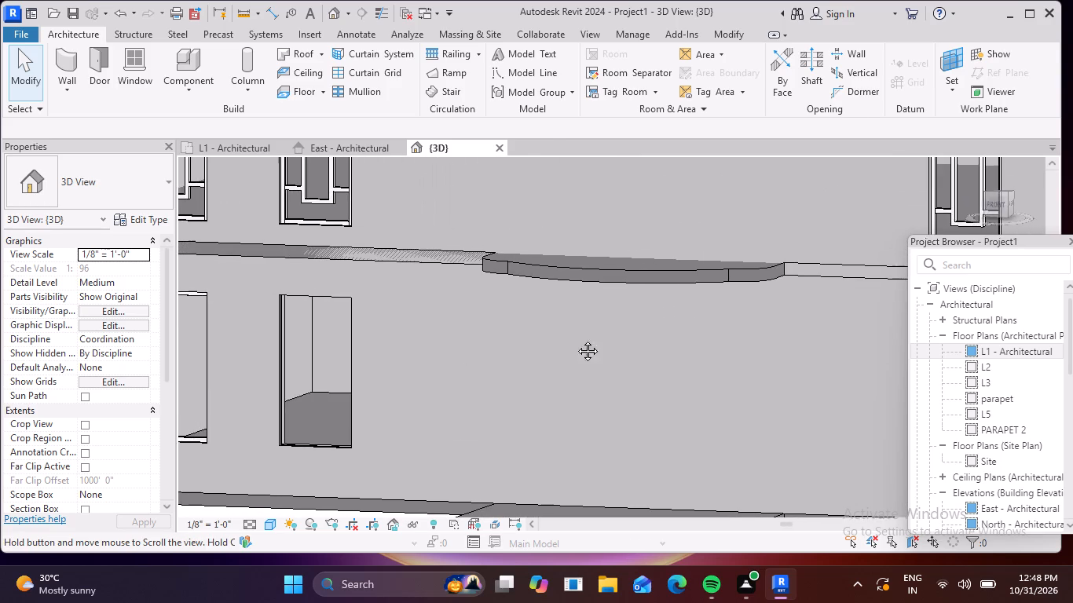
middle_click_drag(576, 339, 732, 357)
middle_click_drag(723, 355, 672, 368, "shift")
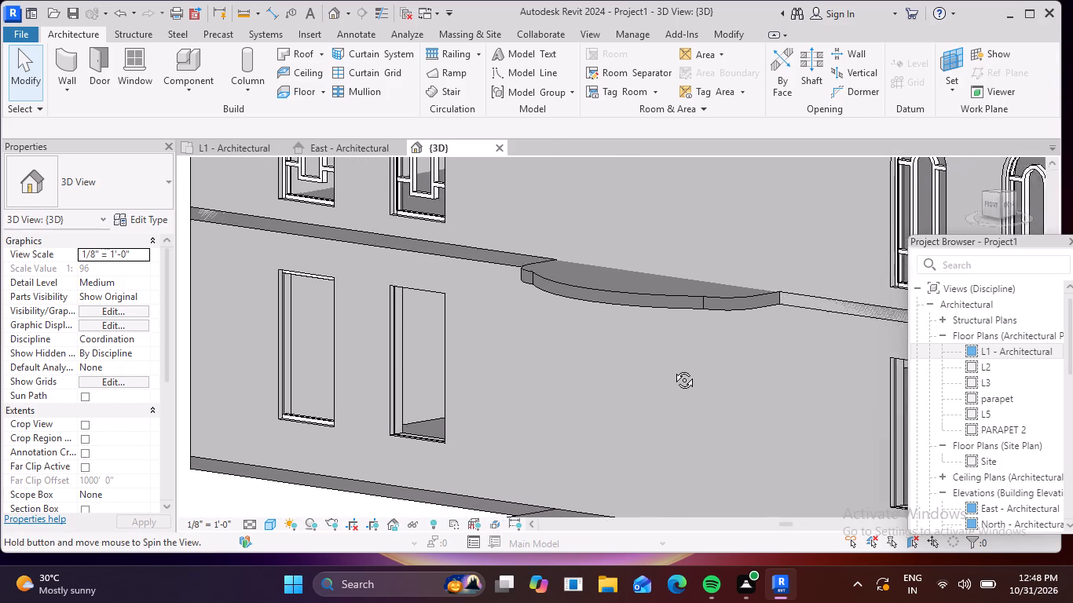
middle_click_drag(672, 368, 754, 430, "shift")
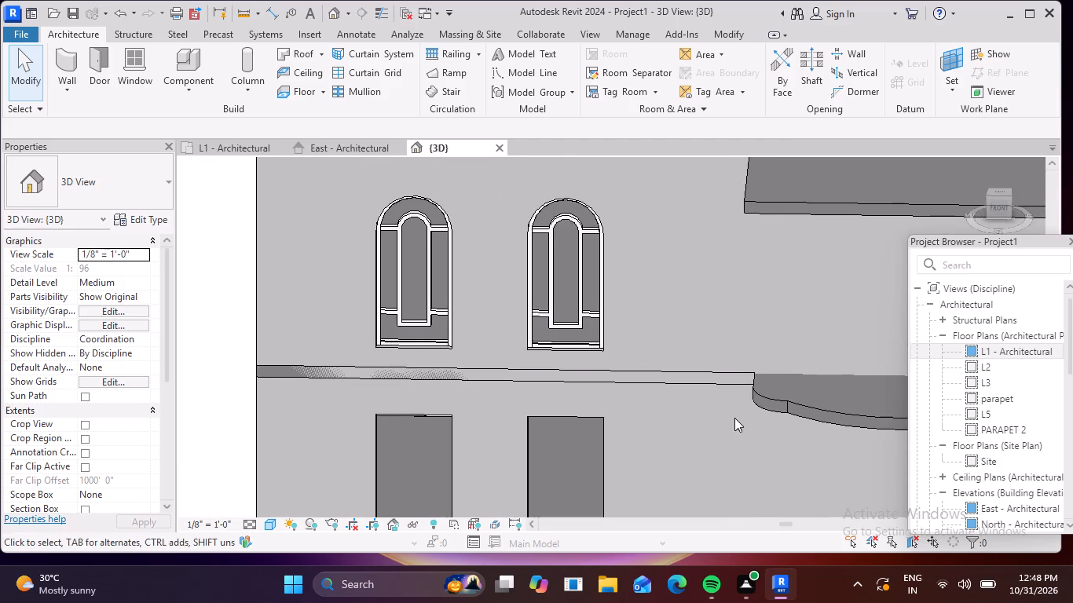
middle_click_drag(732, 418, 745, 276)
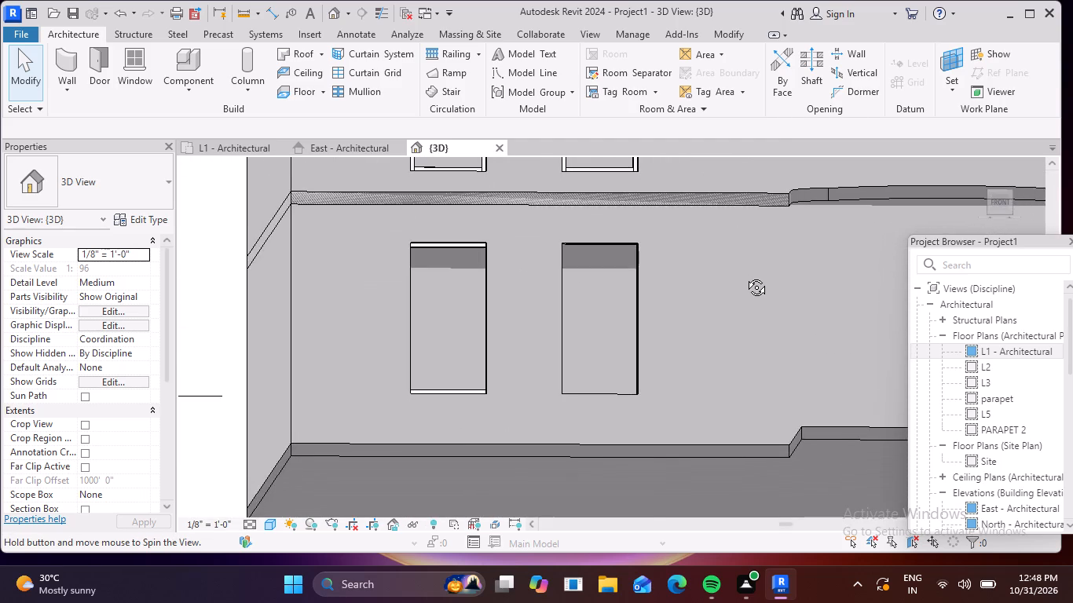
middle_click_drag(745, 276, 752, 281)
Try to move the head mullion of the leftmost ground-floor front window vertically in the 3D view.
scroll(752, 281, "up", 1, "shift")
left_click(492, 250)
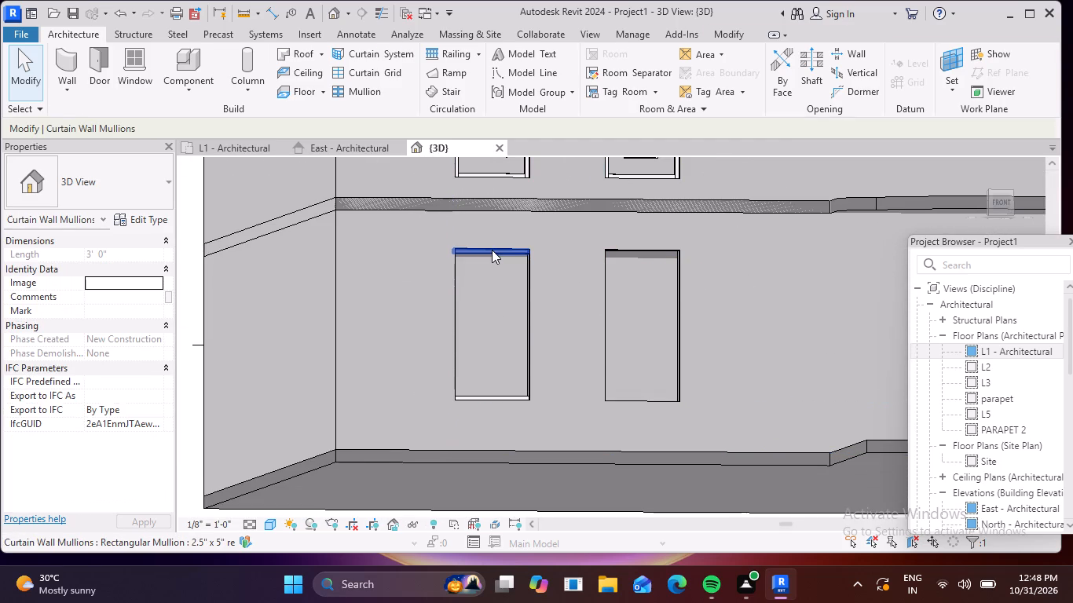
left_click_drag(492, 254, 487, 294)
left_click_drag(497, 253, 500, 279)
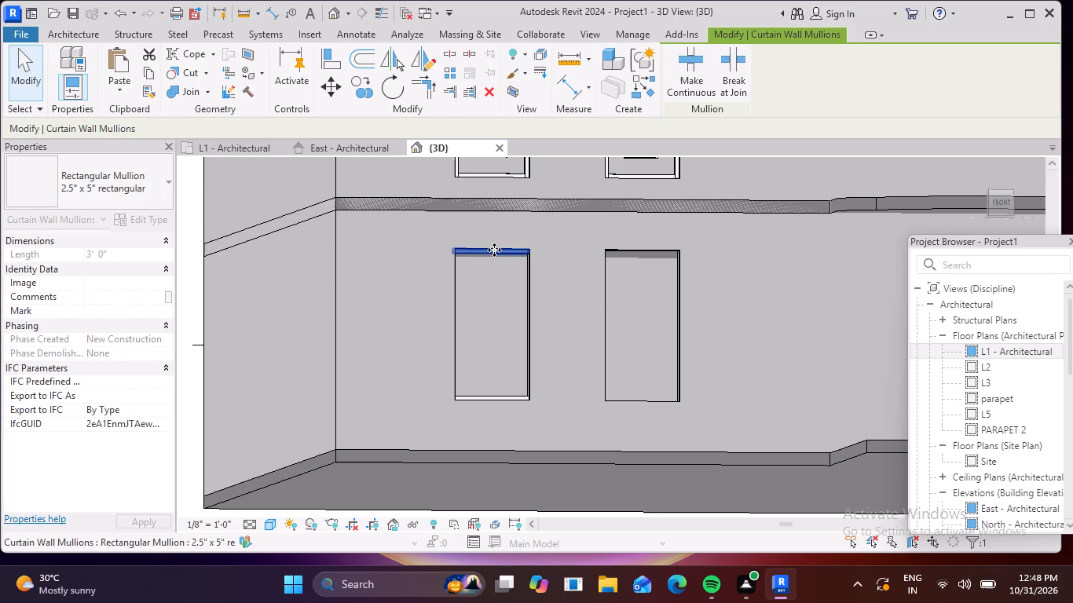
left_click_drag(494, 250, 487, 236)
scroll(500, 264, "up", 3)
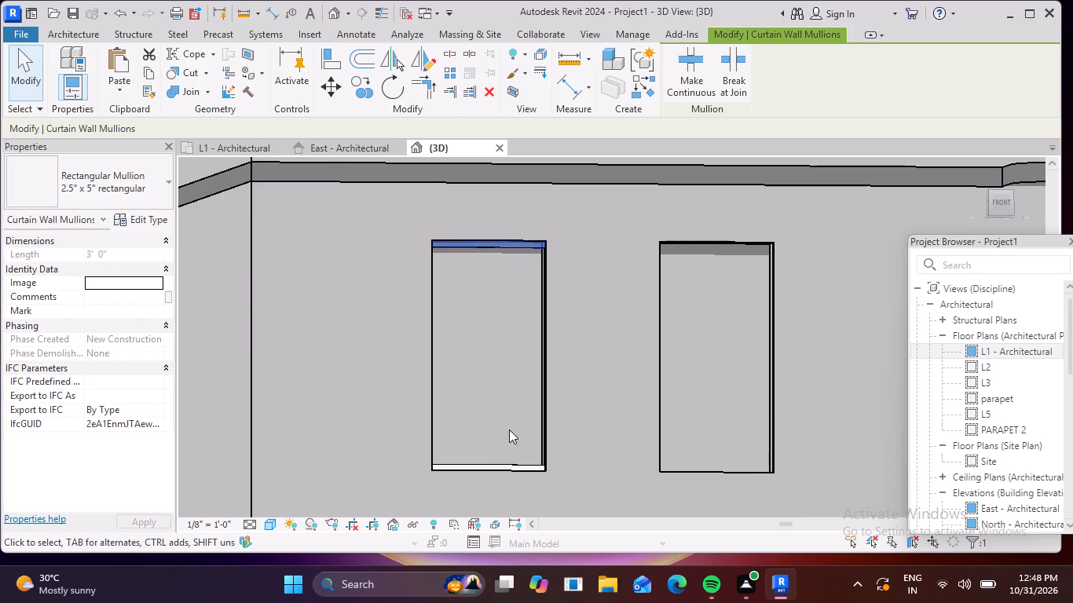
Delete the head and sill mullions of the leftmost ground-floor front window.
left_click(507, 465)
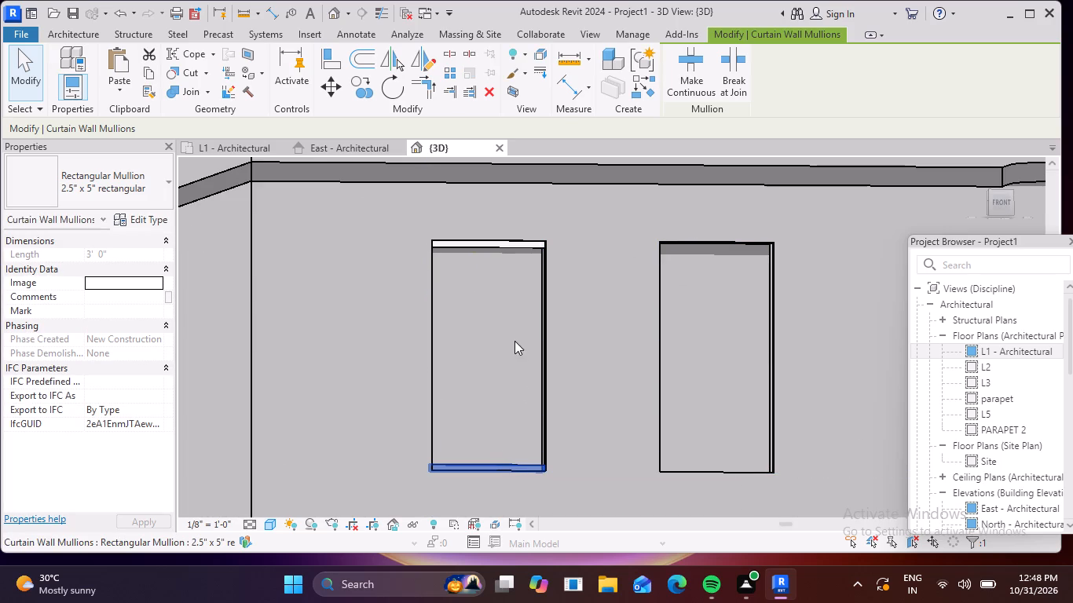
left_click(505, 241, "ctrl")
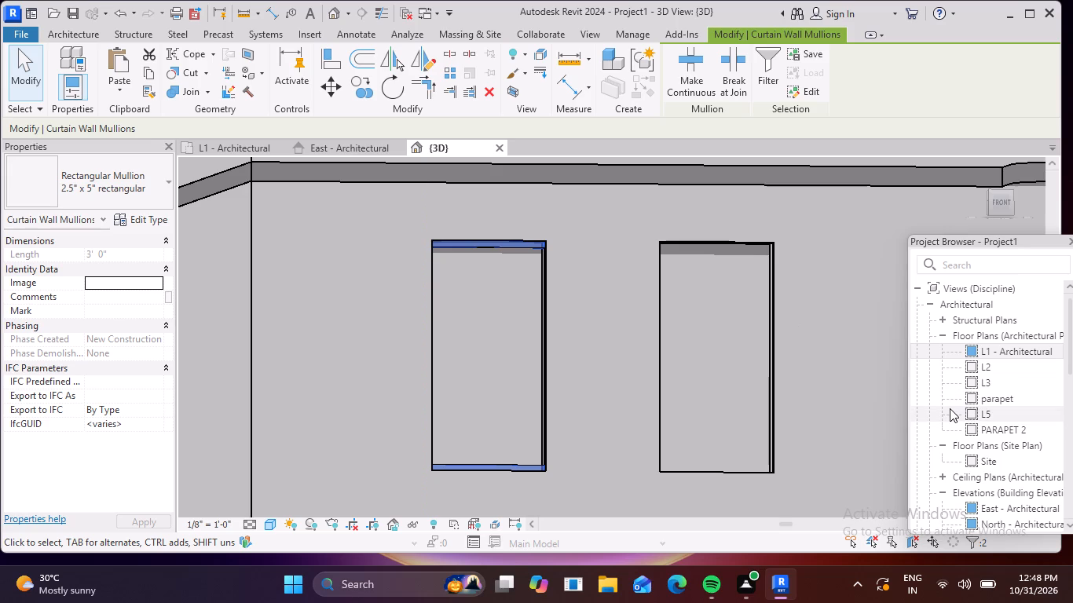
key("Delete")
Return to the L1 - Architectural plan and place a 2.5" x 5" rectangular mullion along the width of the leftmost front window.
scroll(807, 448, "down", 3)
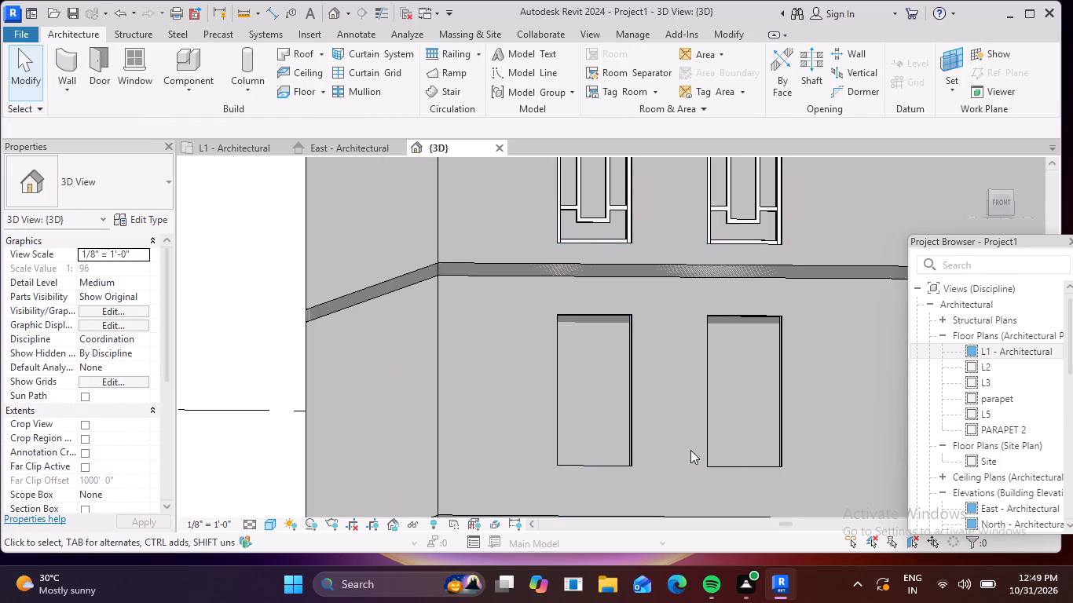
scroll(645, 404, "down", 2)
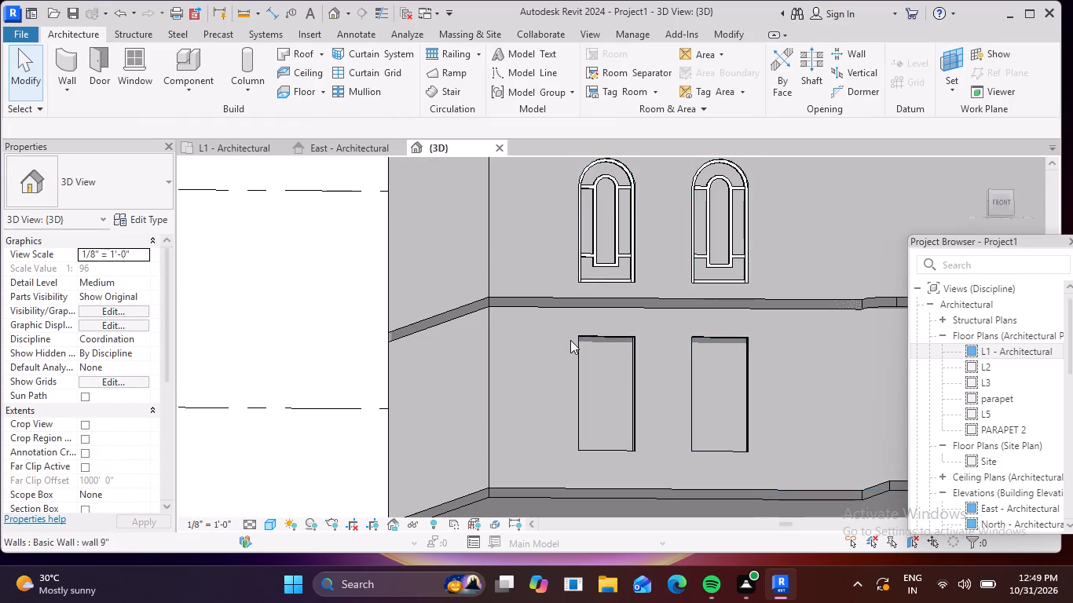
scroll(570, 340, "up", 5)
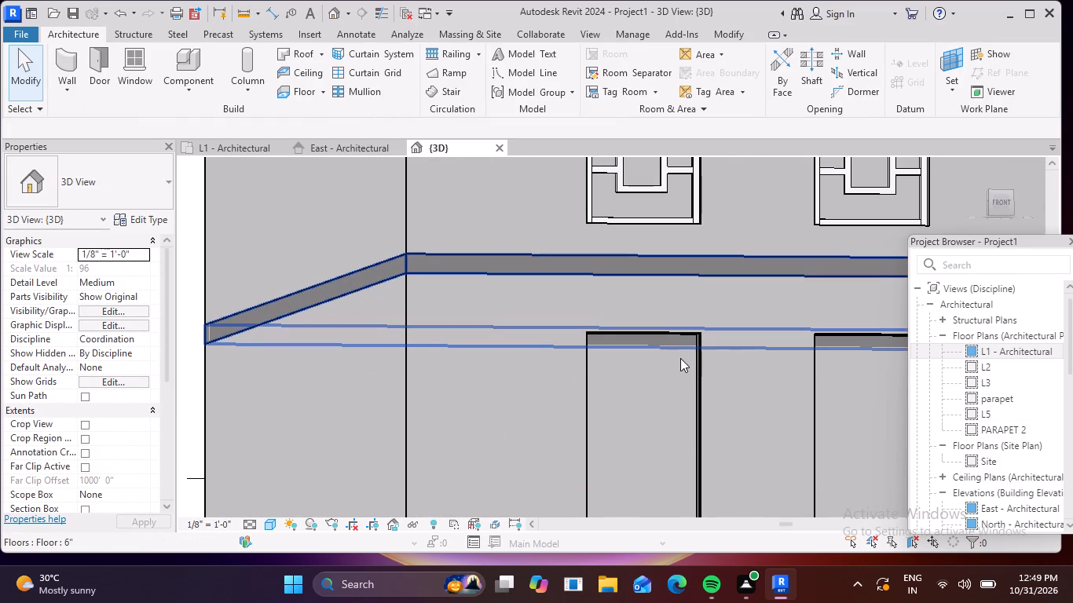
left_click(346, 91)
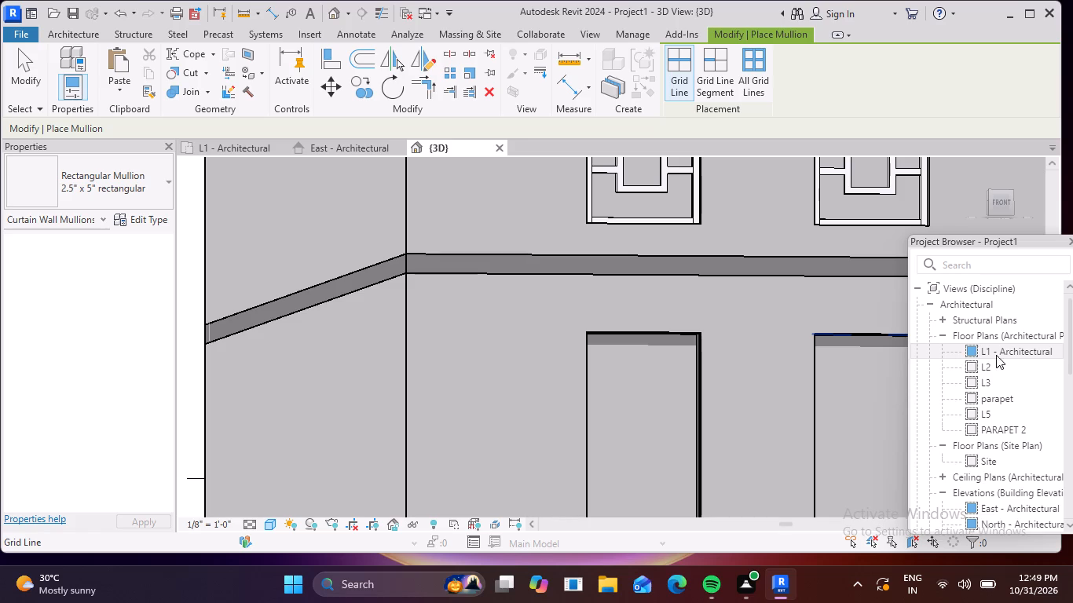
double_click(974, 351)
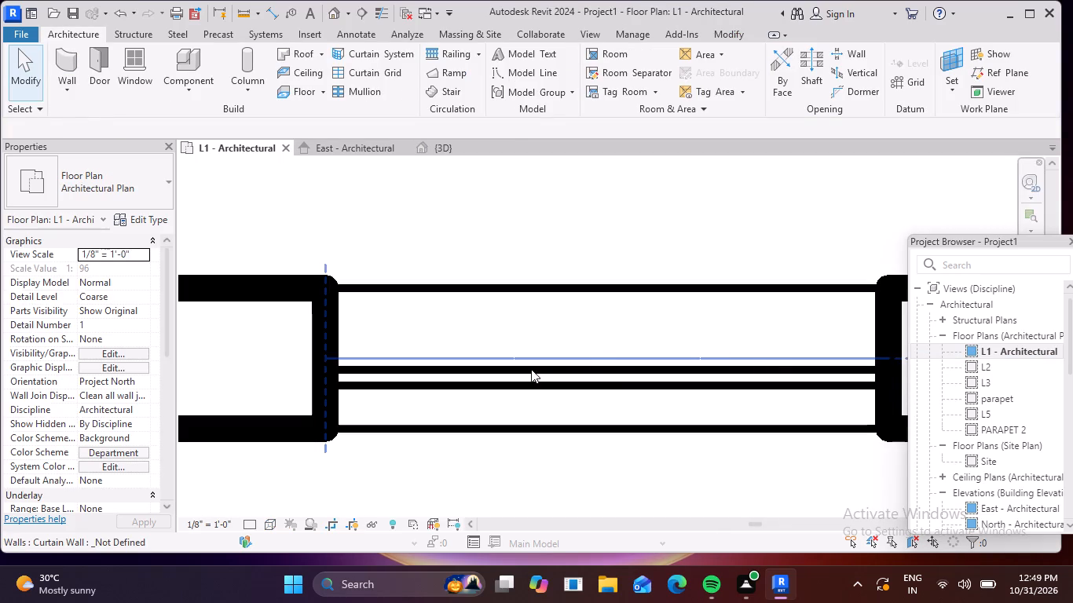
scroll(531, 369, "up", 2)
scroll(531, 369, "down", 4)
middle_click_drag(419, 365, 329, 357)
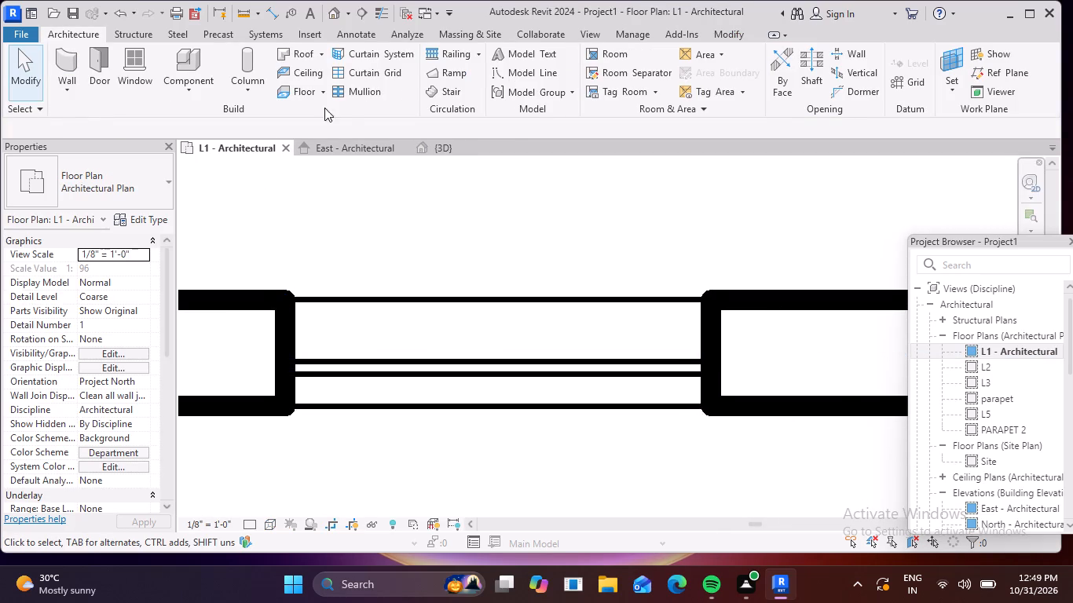
left_click(347, 93)
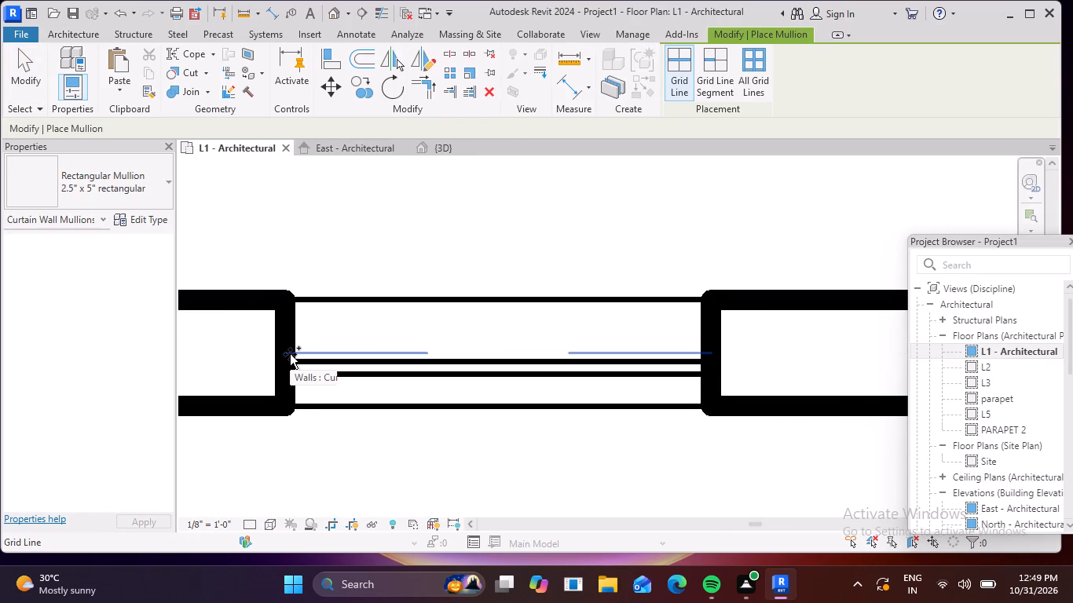
left_click_drag(290, 354, 401, 354)
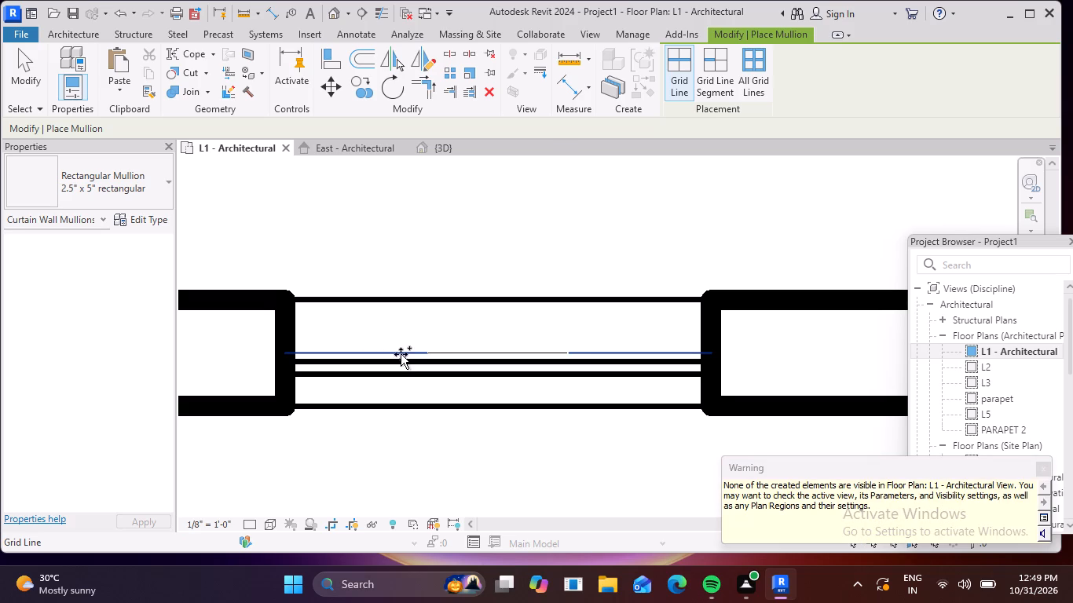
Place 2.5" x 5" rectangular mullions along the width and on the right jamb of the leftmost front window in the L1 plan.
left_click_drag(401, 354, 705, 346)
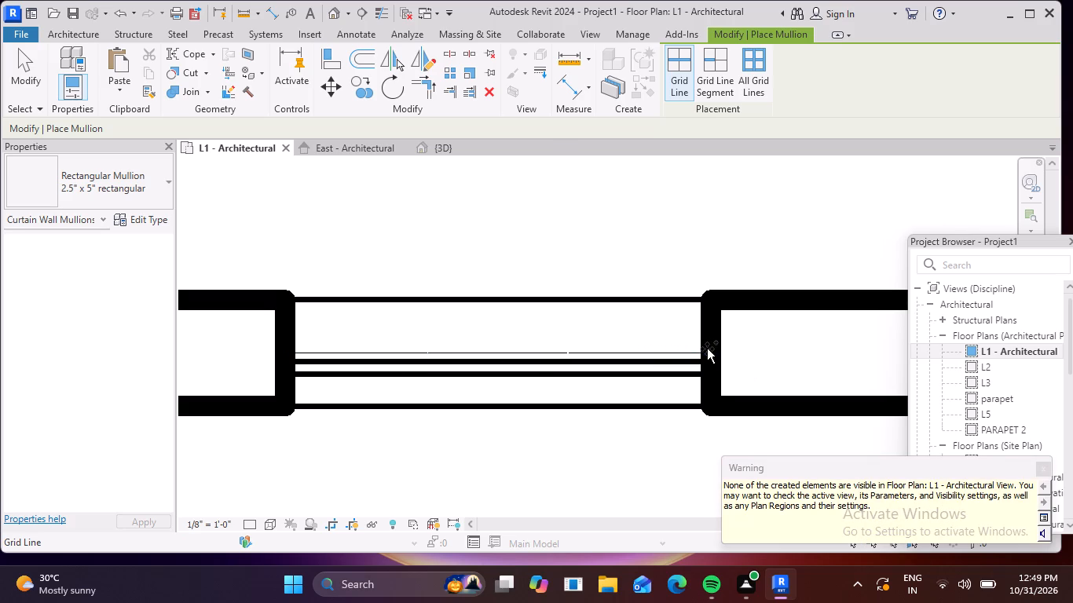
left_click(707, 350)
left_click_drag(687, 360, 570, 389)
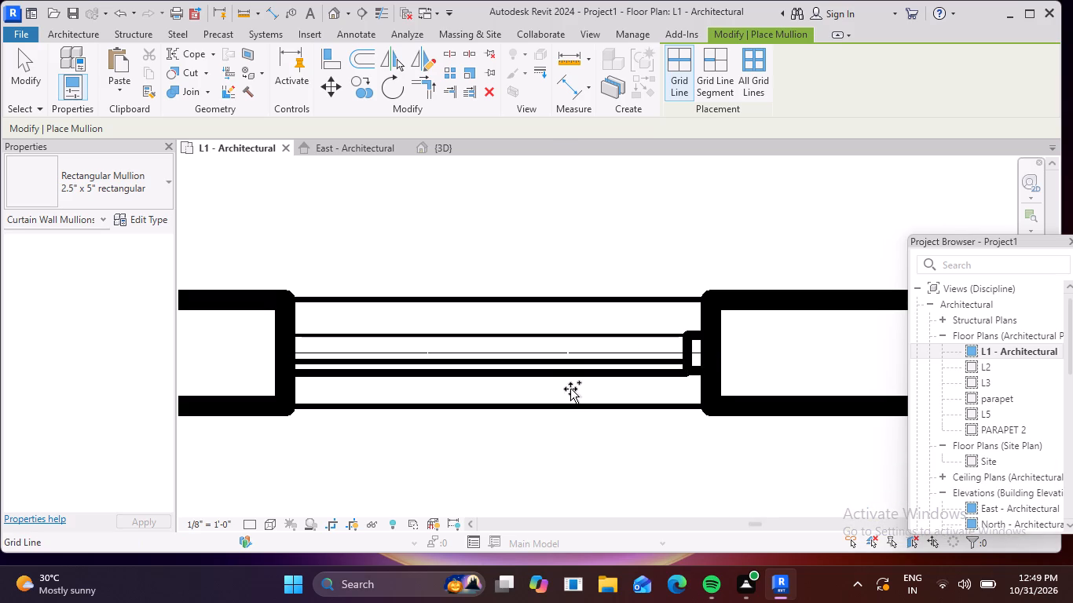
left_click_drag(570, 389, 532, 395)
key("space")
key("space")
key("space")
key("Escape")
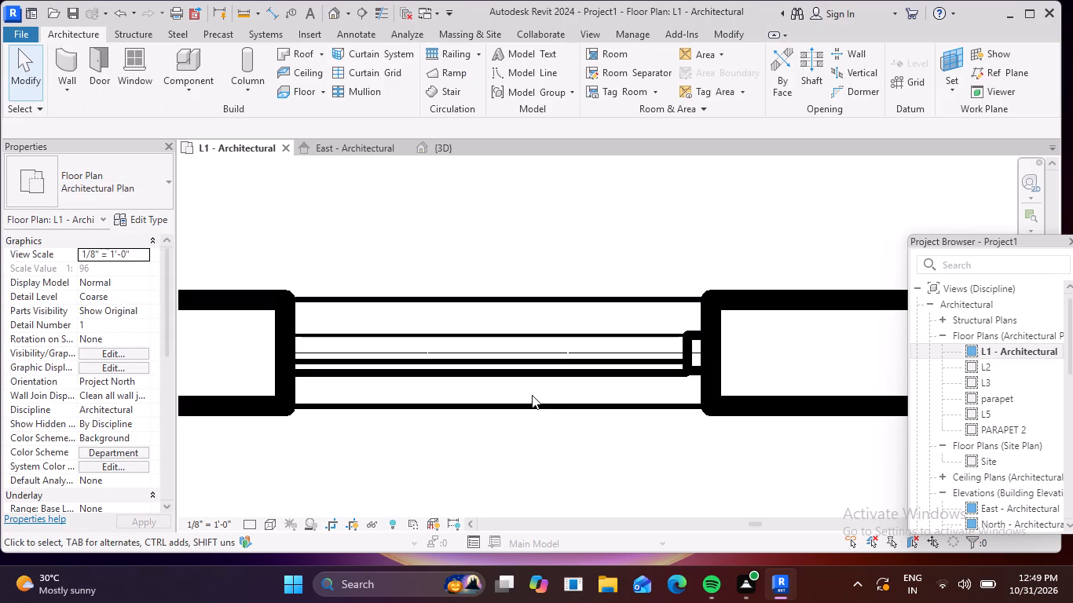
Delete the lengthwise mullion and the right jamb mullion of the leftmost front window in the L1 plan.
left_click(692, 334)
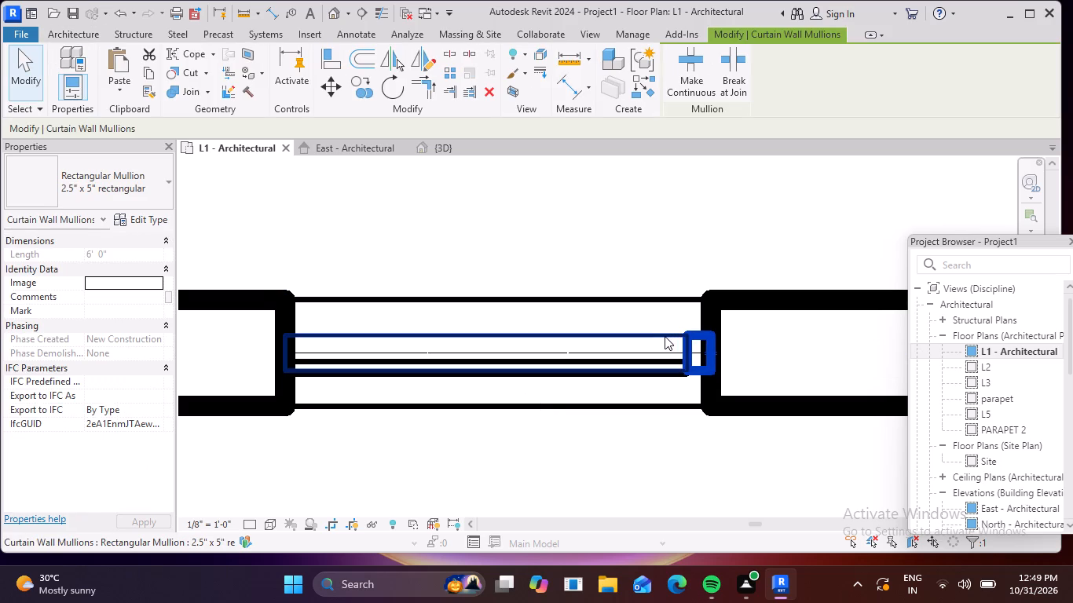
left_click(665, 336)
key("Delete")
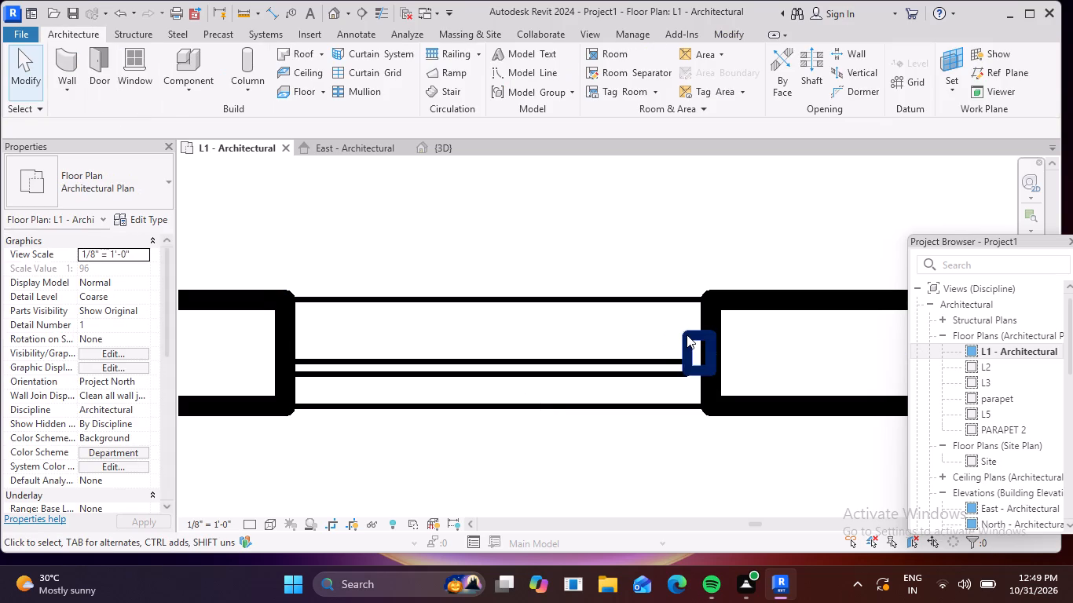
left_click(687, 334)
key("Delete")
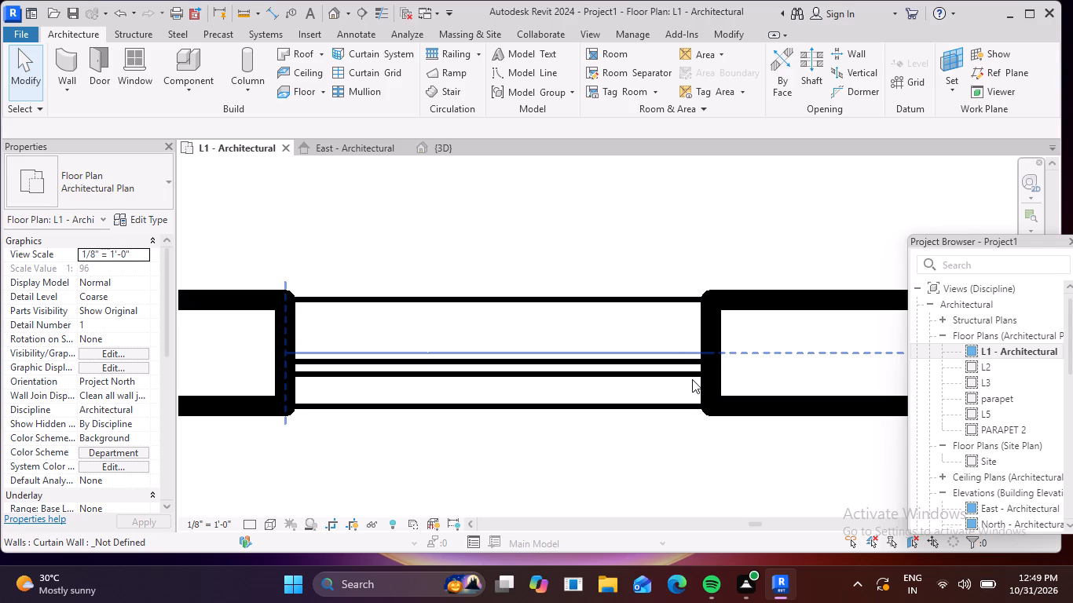
Place 2.5" x 5" rectangular mullions by grid line segment on both jambs of the leftmost front window in the L1 plan.
left_click(339, 97)
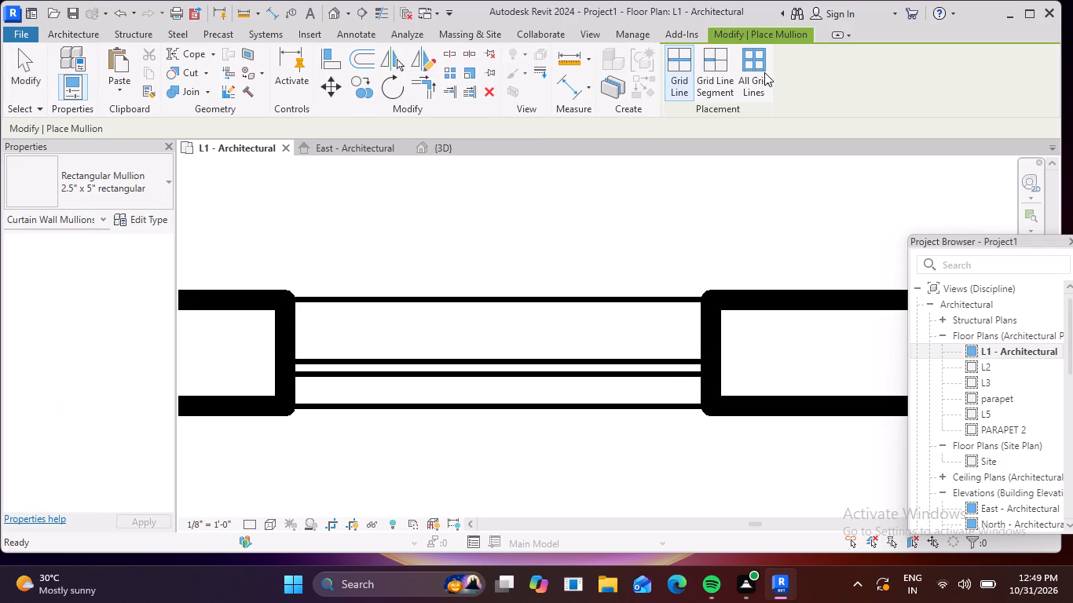
left_click(726, 57)
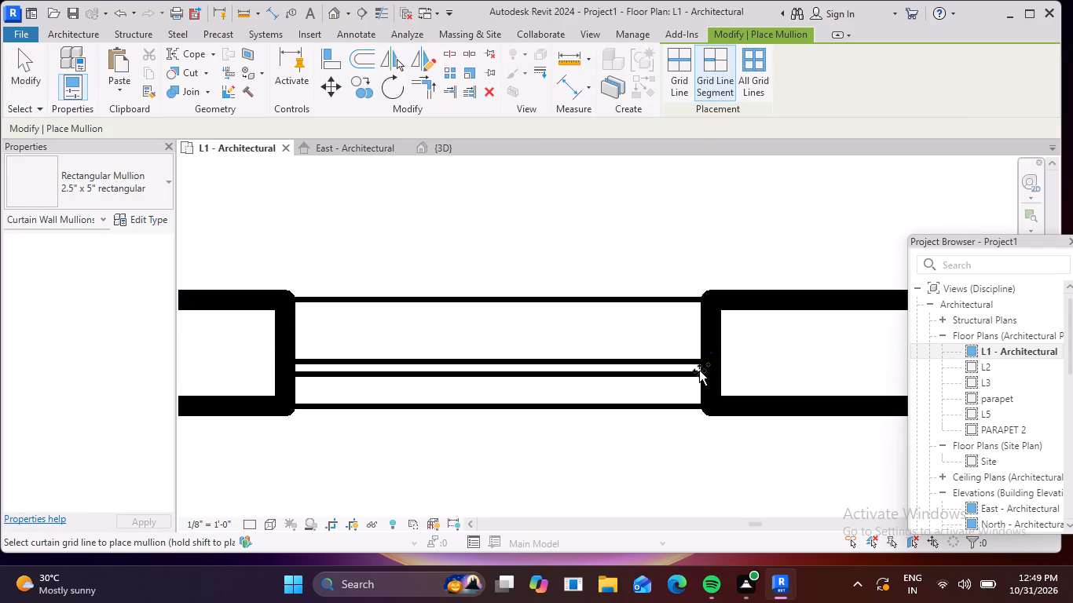
left_click_drag(701, 362, 399, 360)
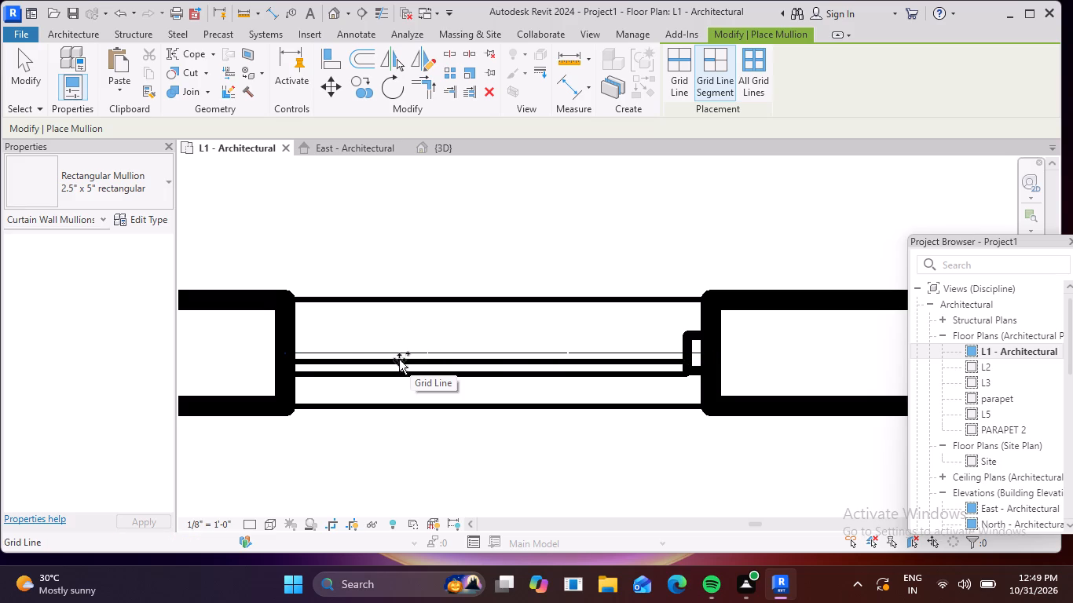
left_click_drag(399, 360, 289, 364)
left_click(289, 364)
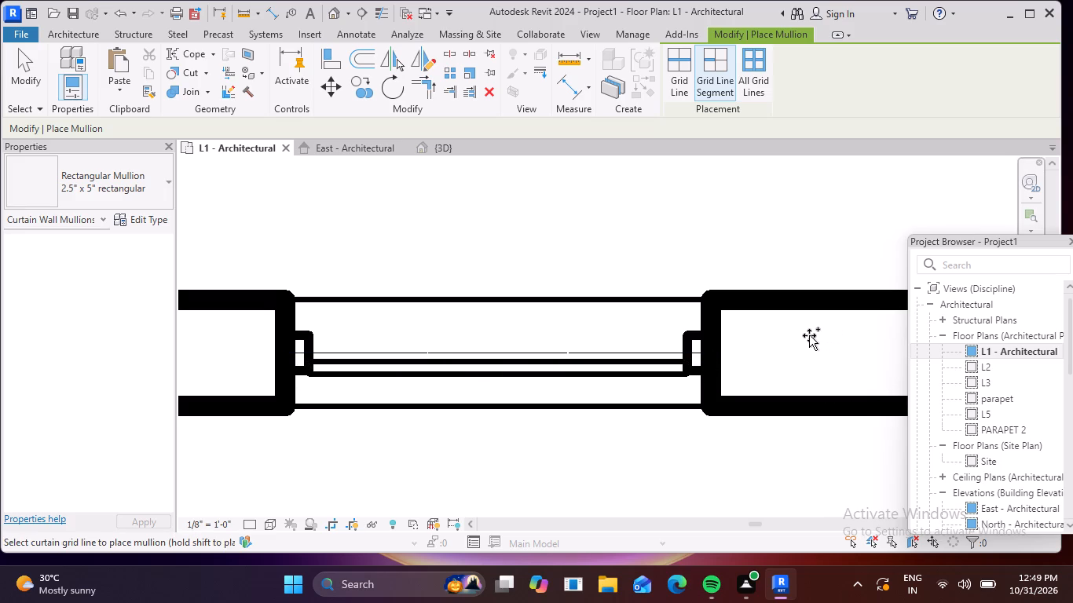
Switch to the 3D view and examine the leftmost ground-floor front window's frame from several angles.
left_click(333, 13)
scroll(624, 298, "down", 3)
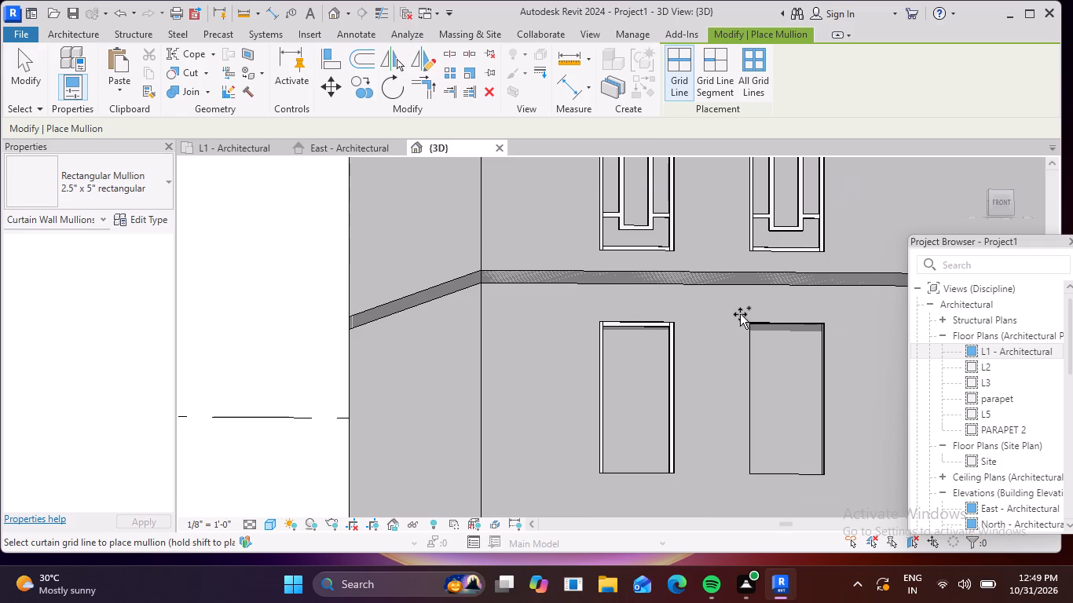
middle_click_drag(720, 294, 721, 305)
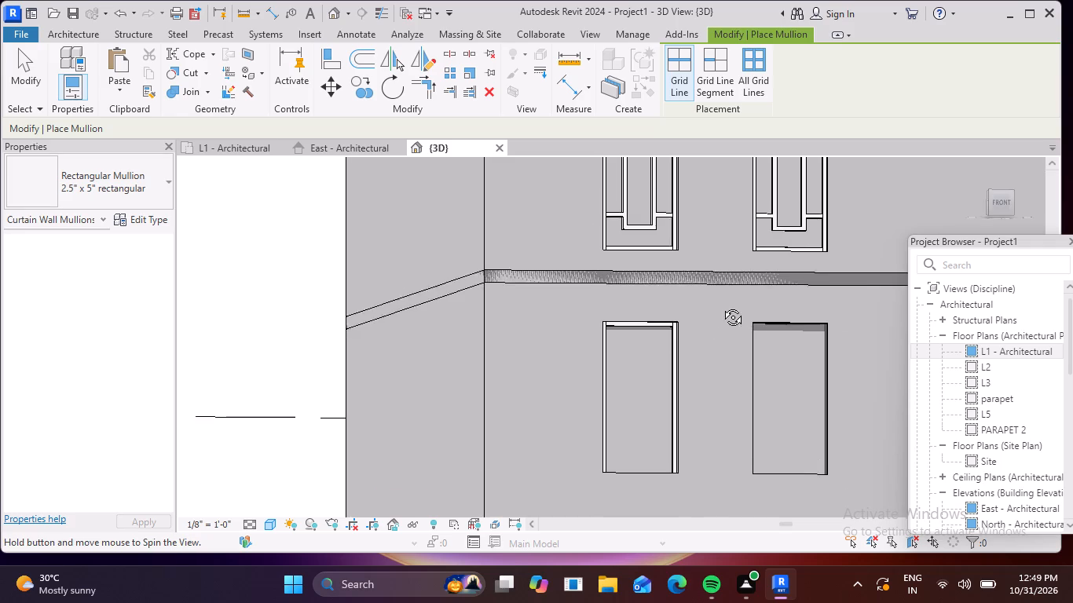
middle_click_drag(721, 305, 687, 345)
middle_click_drag(676, 386, 686, 317)
middle_click_drag(686, 317, 700, 243, "shift")
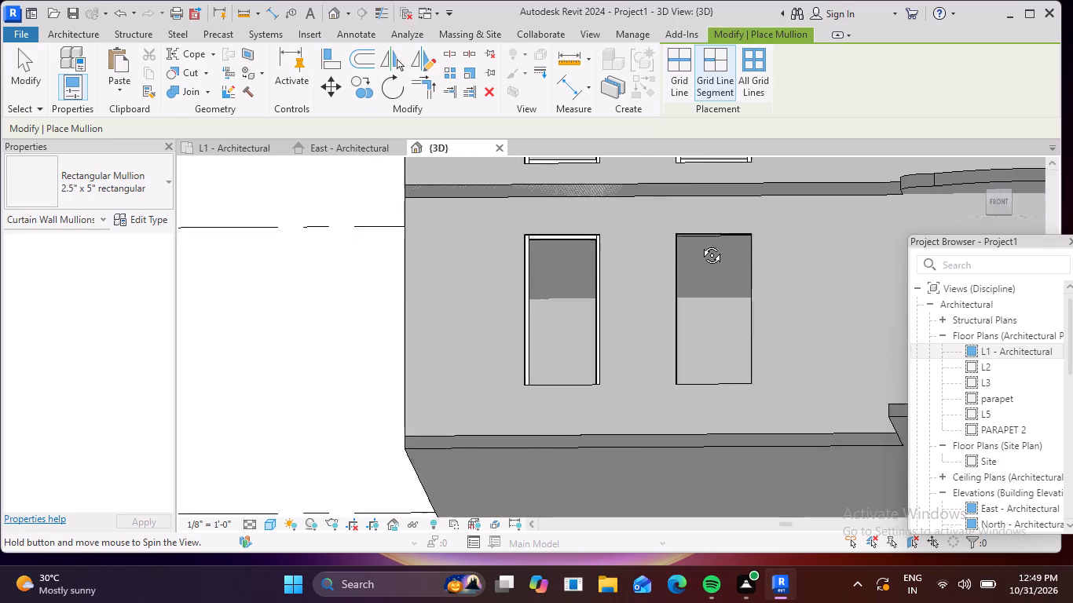
middle_click_drag(700, 243, 690, 277, "shift")
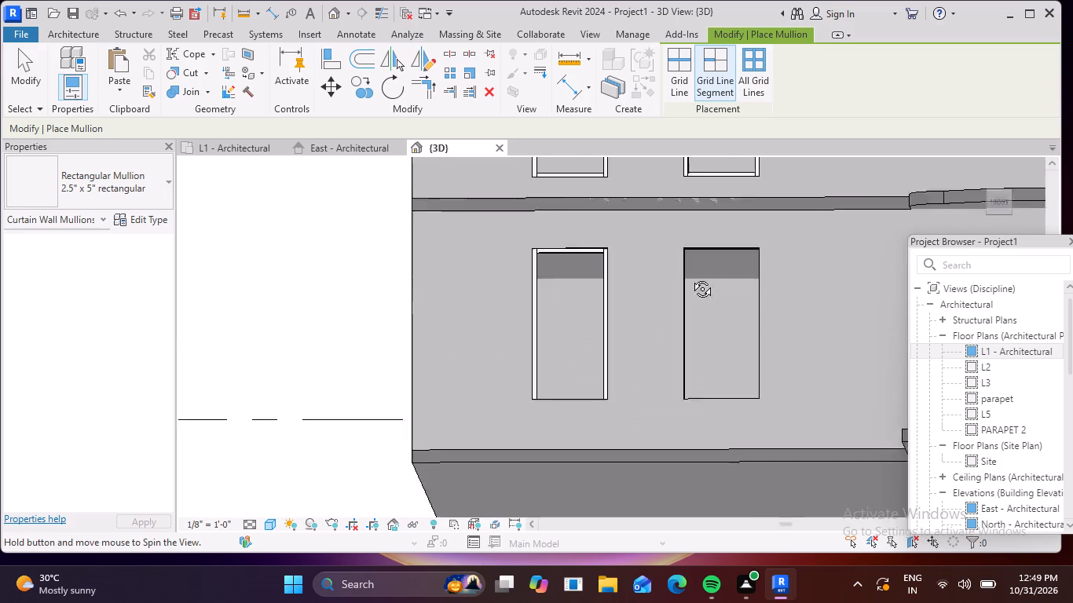
middle_click_drag(690, 277, 679, 296, "shift")
scroll(489, 297, "up", 5)
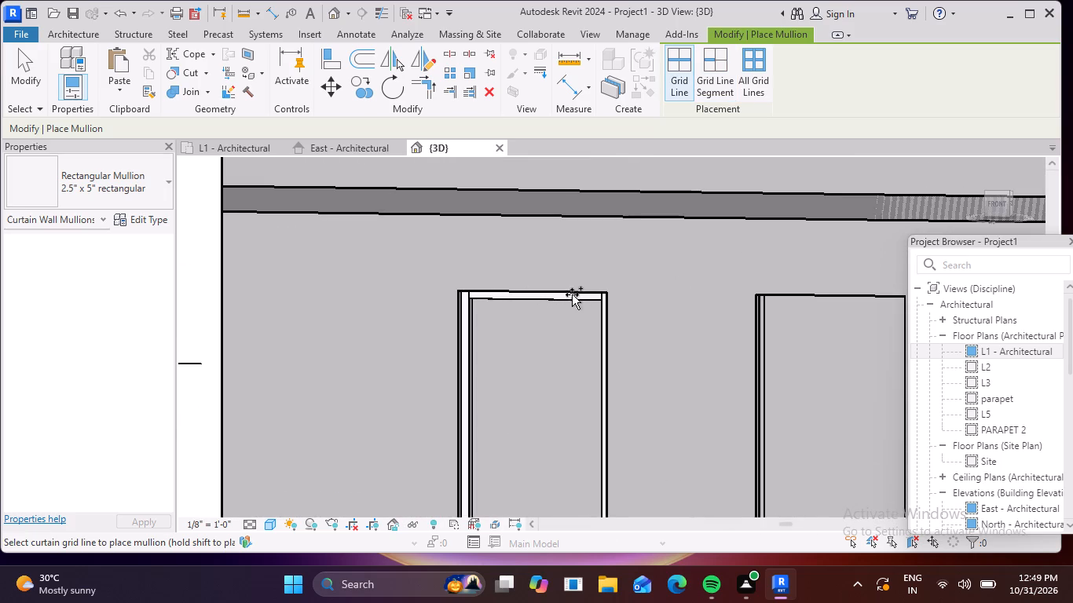
scroll(583, 292, "down", 2)
middle_click_drag(622, 291, 698, 394)
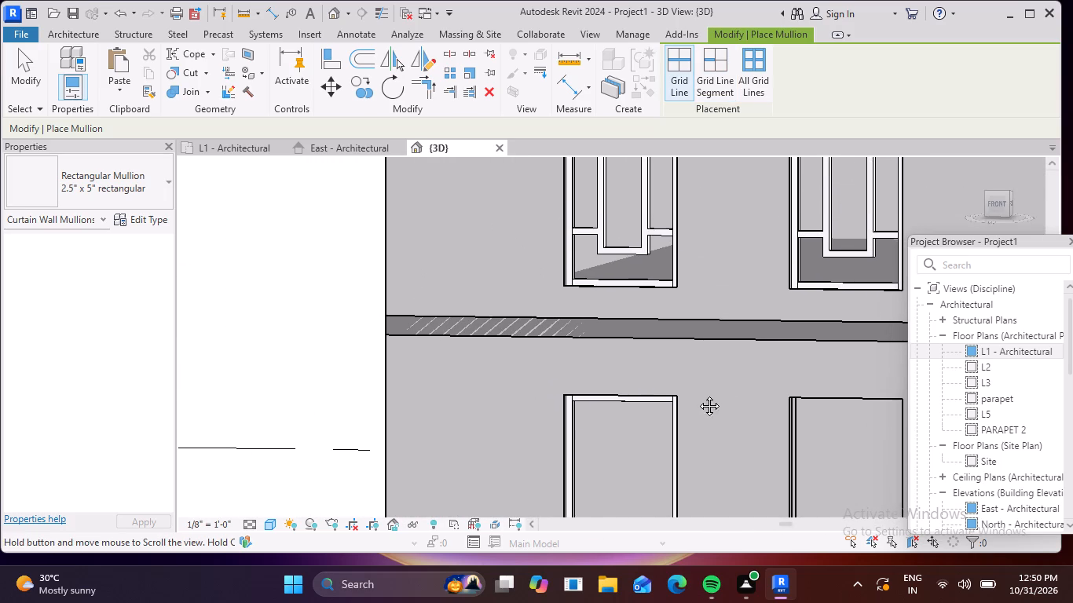
middle_click_drag(698, 394, 697, 395)
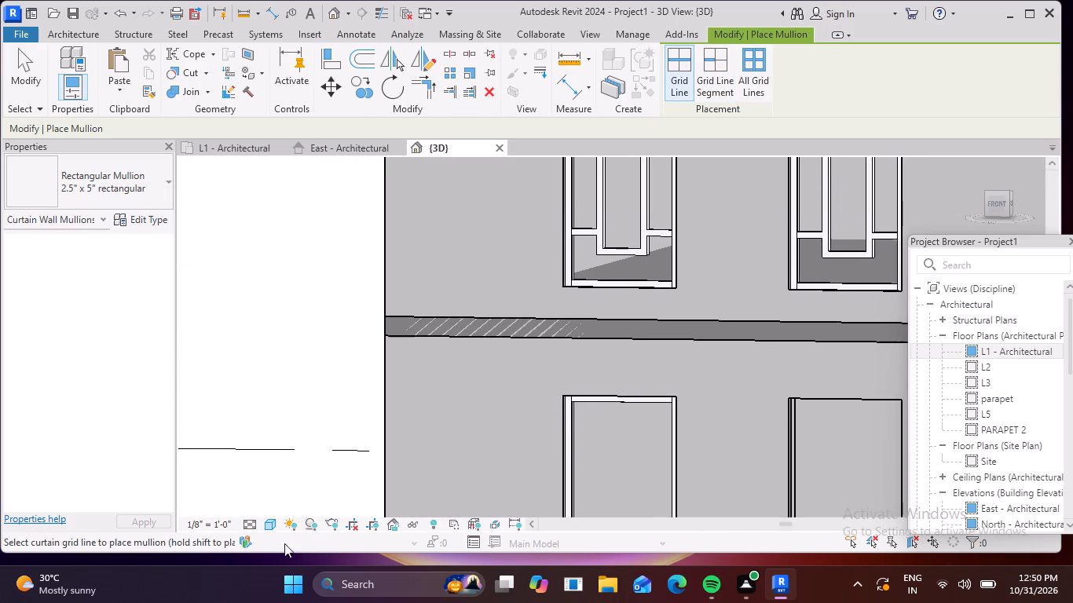
Change the 3D view's visual style to one that displays the material colours of the façade.
left_click(273, 520)
left_click(326, 502)
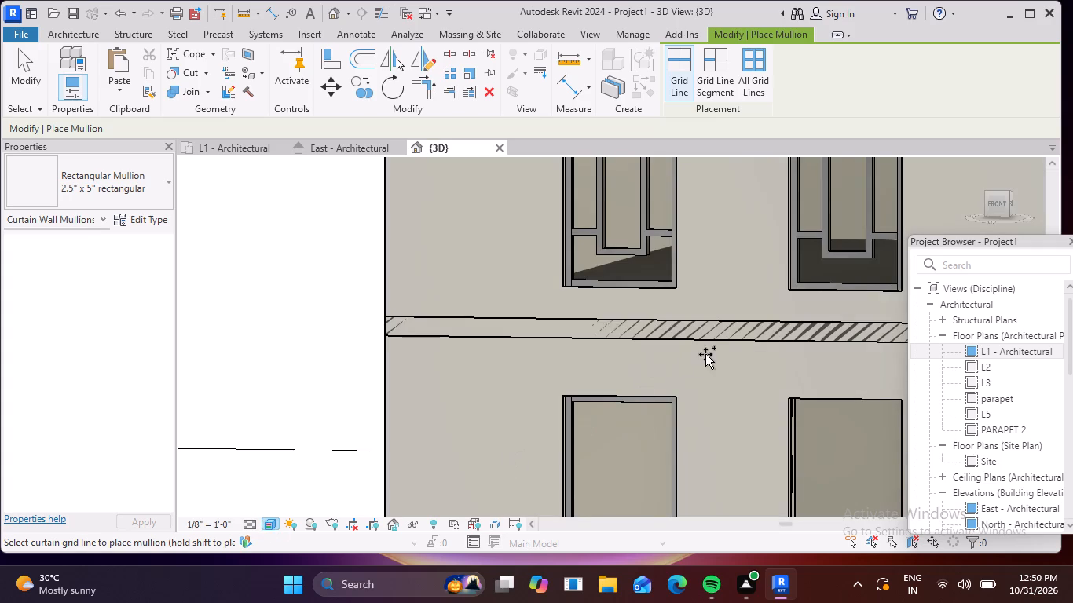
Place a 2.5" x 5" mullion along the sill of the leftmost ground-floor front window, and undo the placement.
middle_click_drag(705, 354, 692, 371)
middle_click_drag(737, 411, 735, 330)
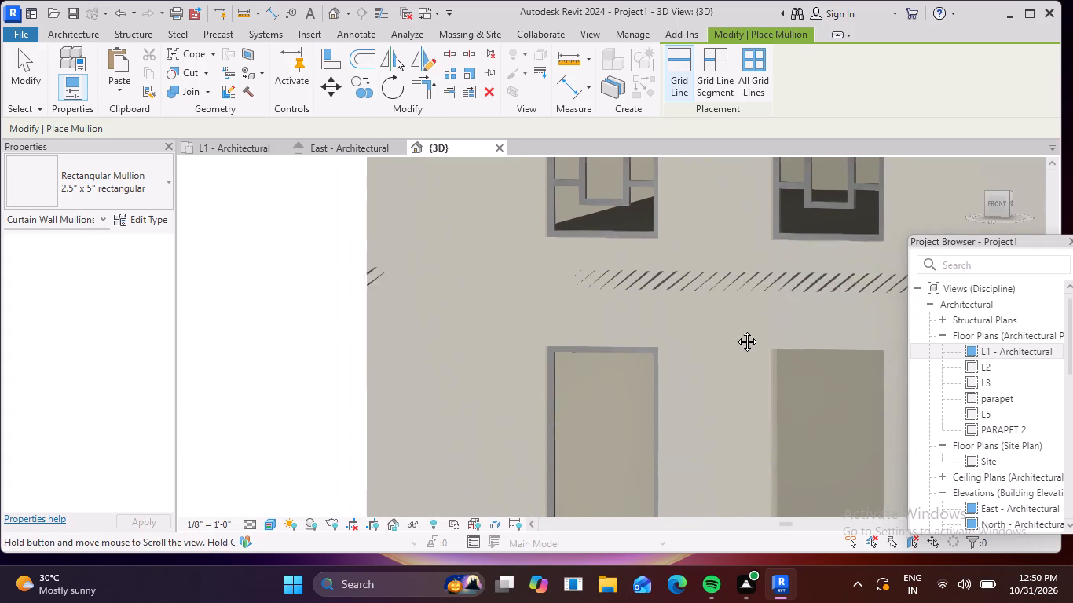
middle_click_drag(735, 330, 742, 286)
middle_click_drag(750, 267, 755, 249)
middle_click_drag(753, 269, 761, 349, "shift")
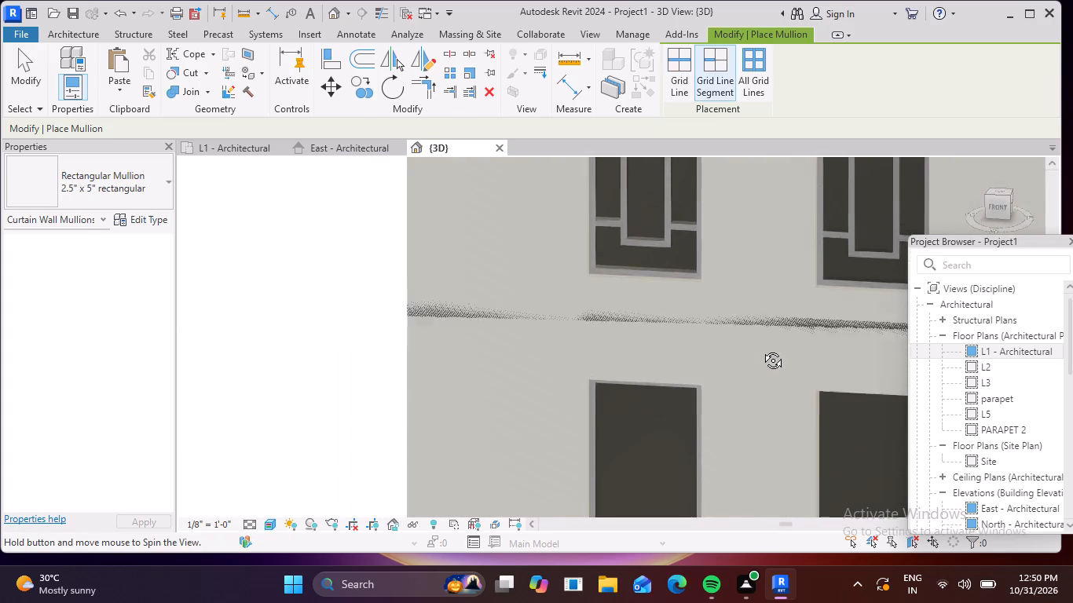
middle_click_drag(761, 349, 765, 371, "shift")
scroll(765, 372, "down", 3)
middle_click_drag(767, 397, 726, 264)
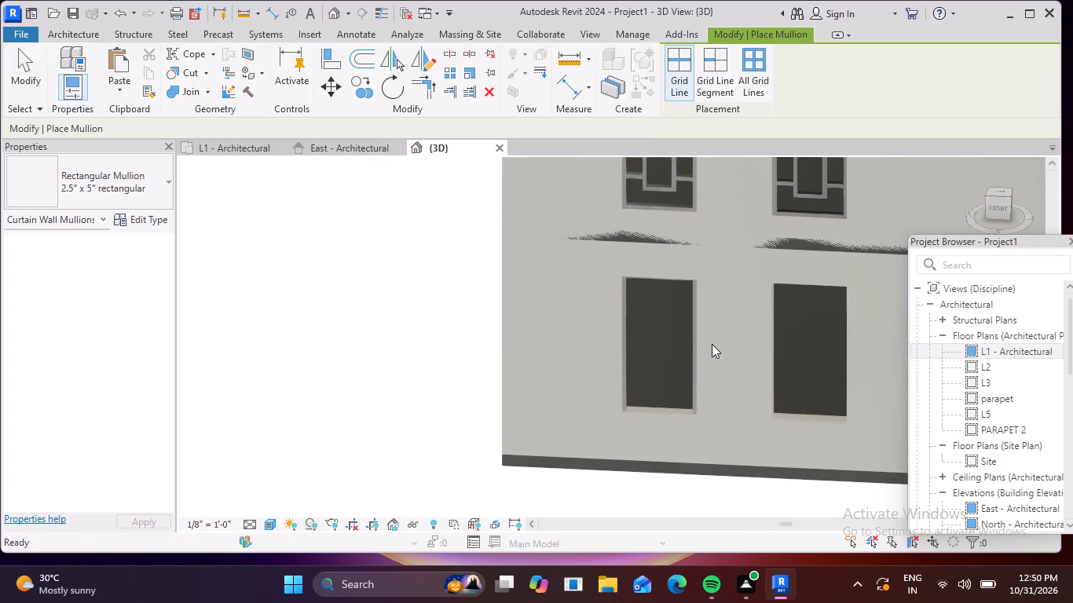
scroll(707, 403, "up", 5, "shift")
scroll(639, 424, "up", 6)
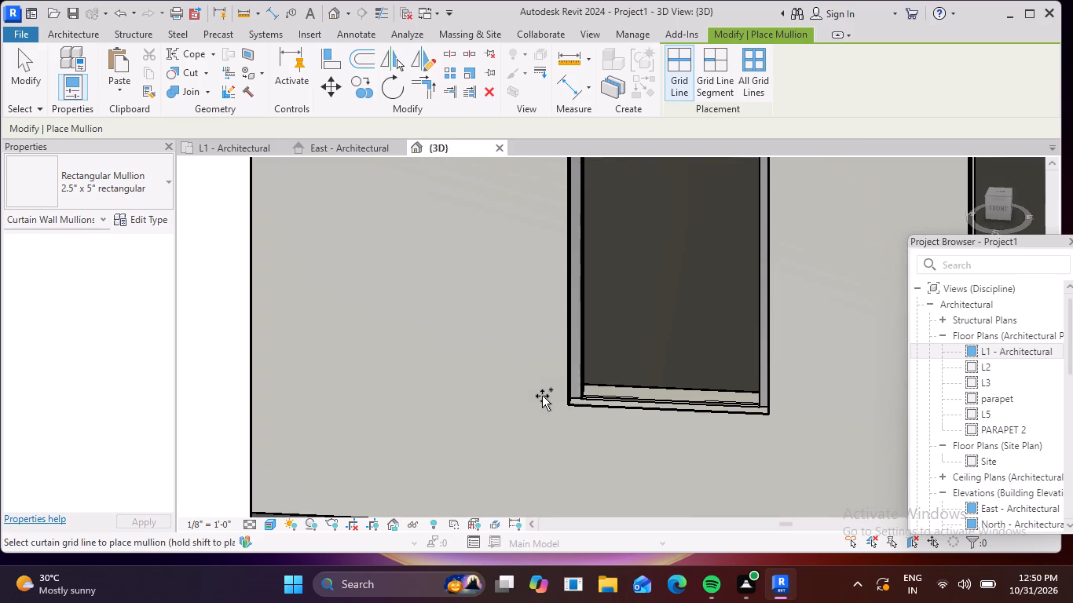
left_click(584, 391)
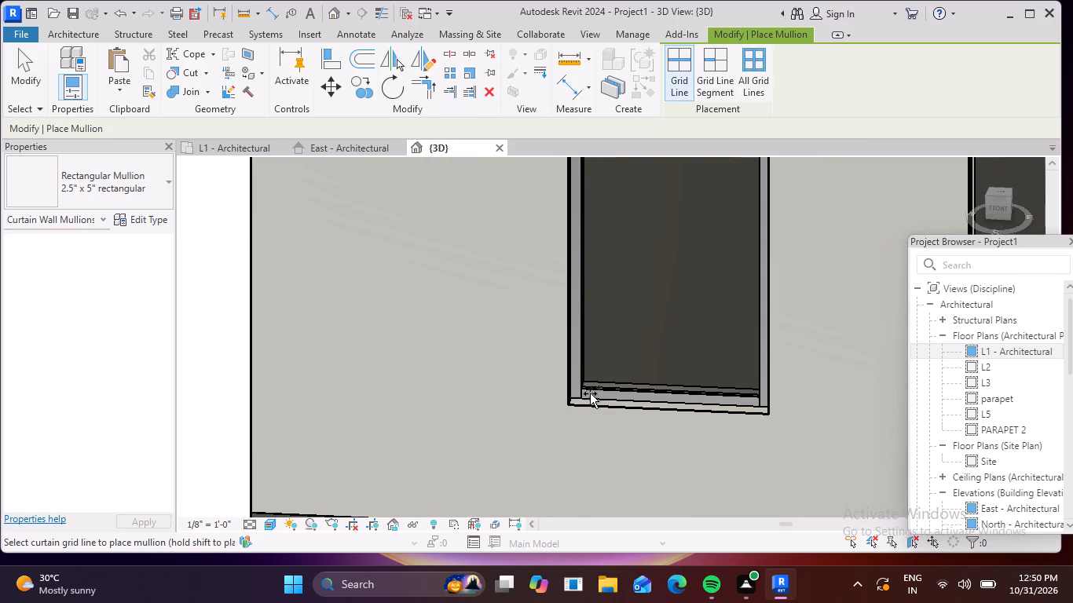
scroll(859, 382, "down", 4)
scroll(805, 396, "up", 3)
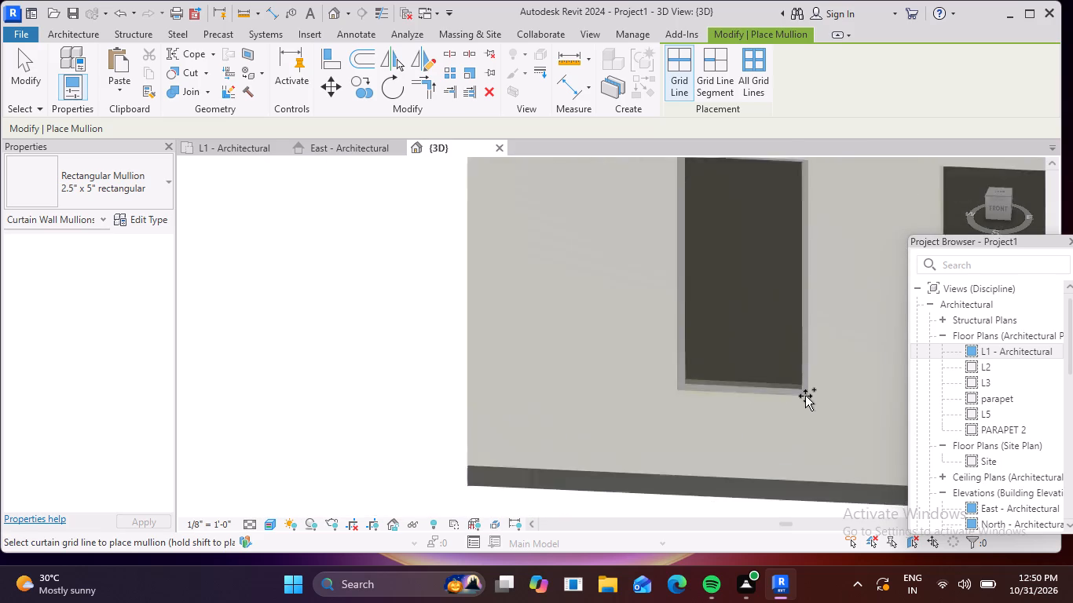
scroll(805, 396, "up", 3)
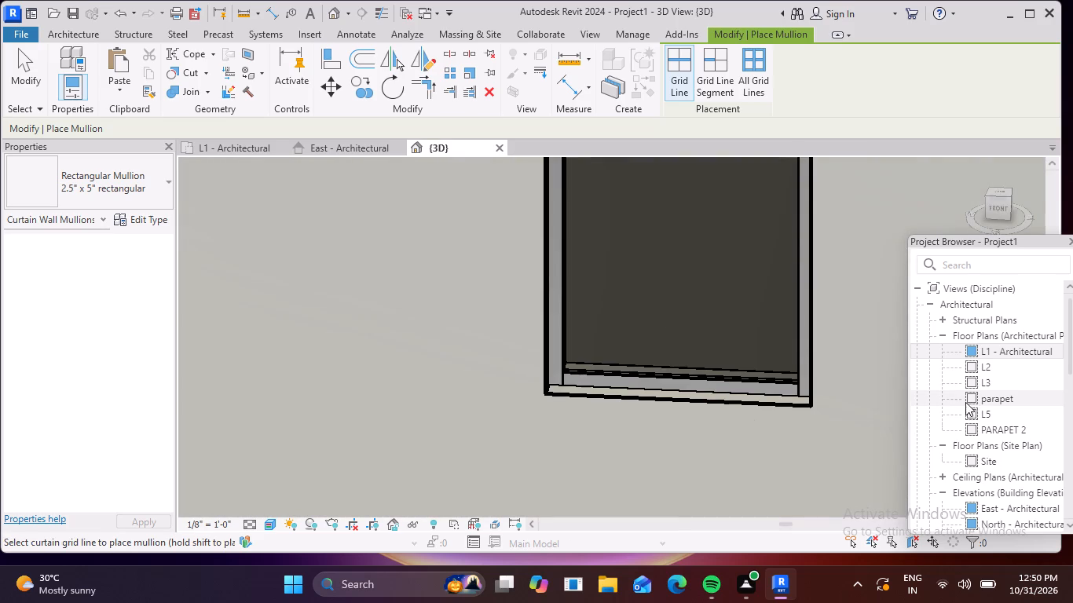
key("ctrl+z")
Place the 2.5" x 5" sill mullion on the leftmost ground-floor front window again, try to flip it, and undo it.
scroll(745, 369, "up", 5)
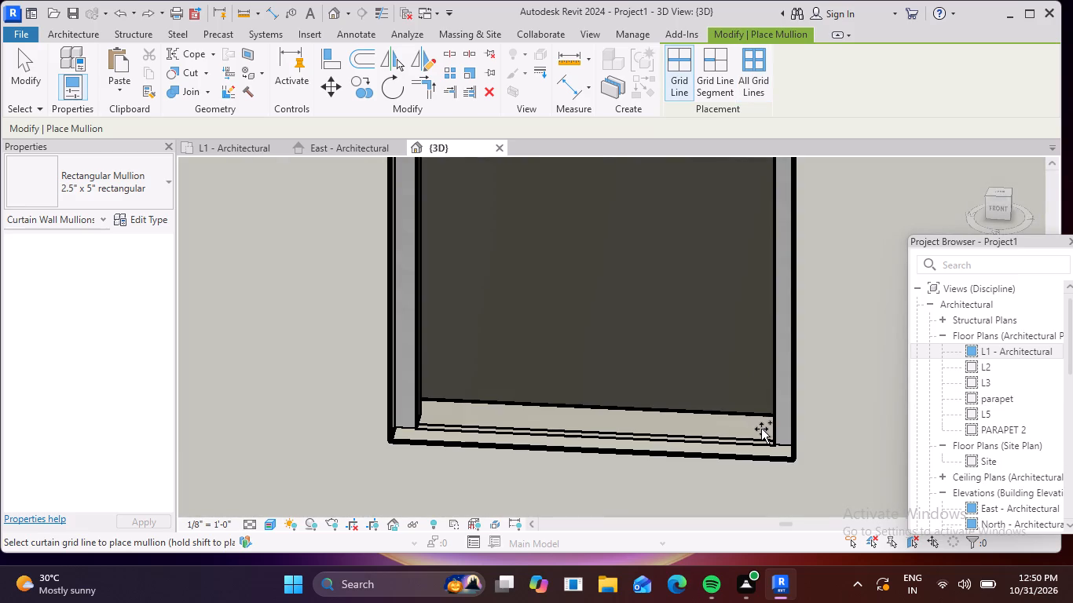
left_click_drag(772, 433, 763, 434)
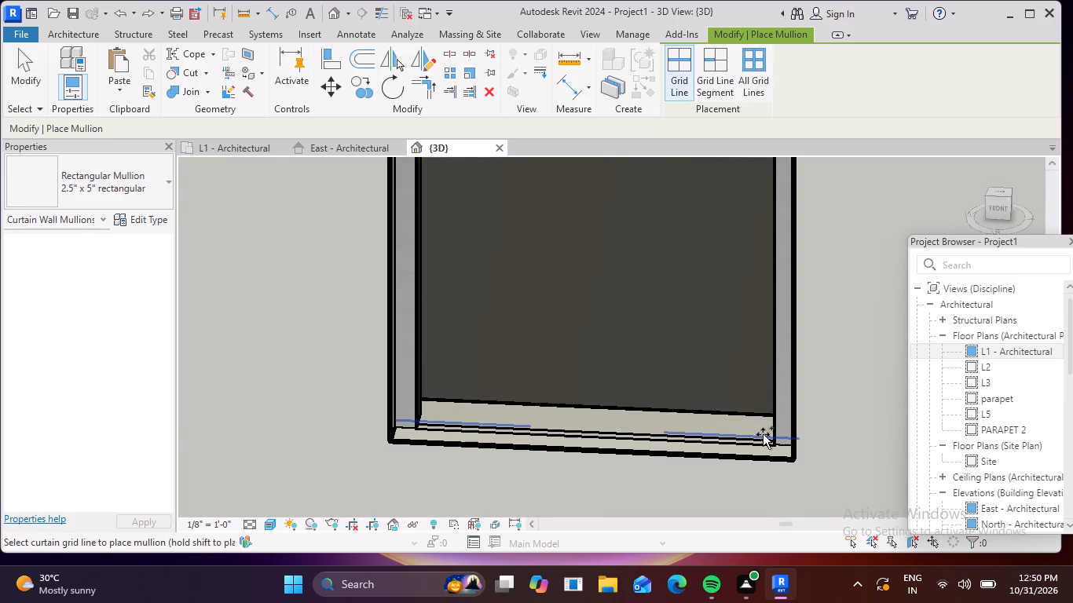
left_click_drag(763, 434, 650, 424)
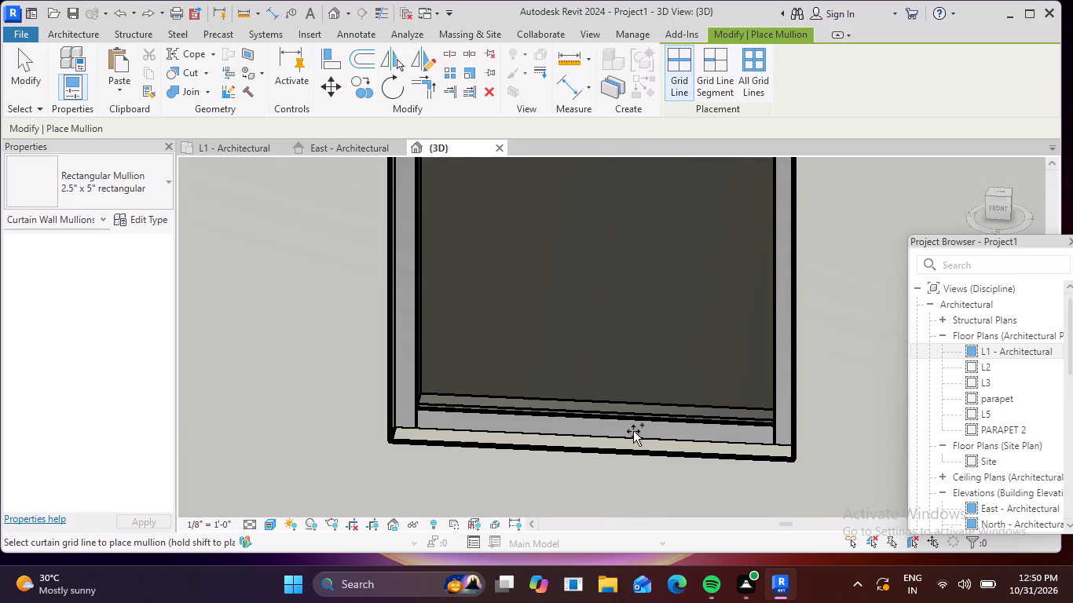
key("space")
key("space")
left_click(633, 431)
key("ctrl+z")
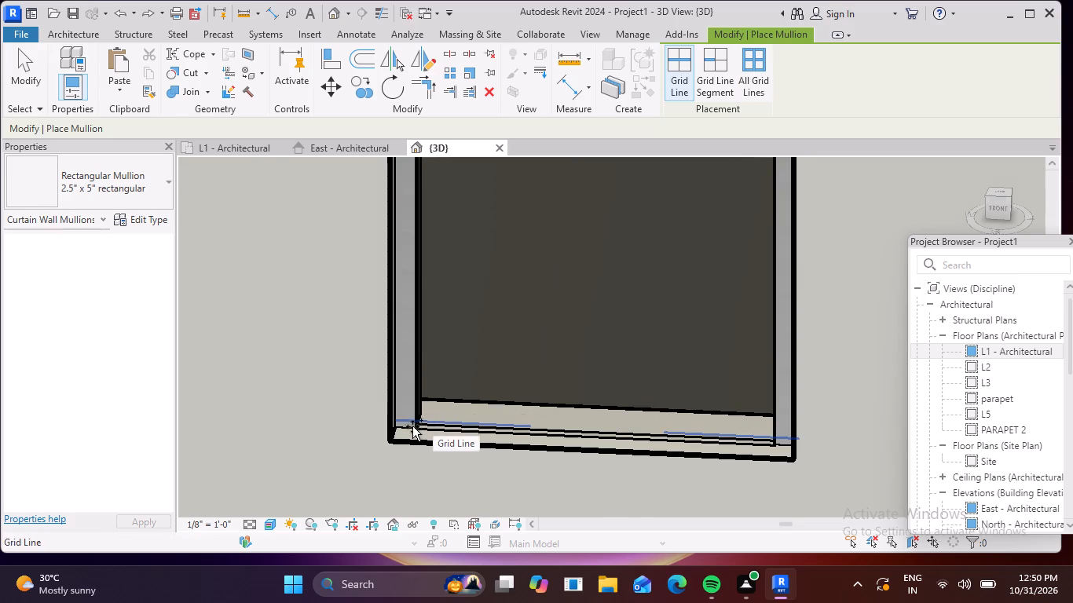
Place a 2.5" x 5" rectangular mullion along the bottom grid line of the leftmost ground-floor front window.
scroll(424, 429, "up", 5)
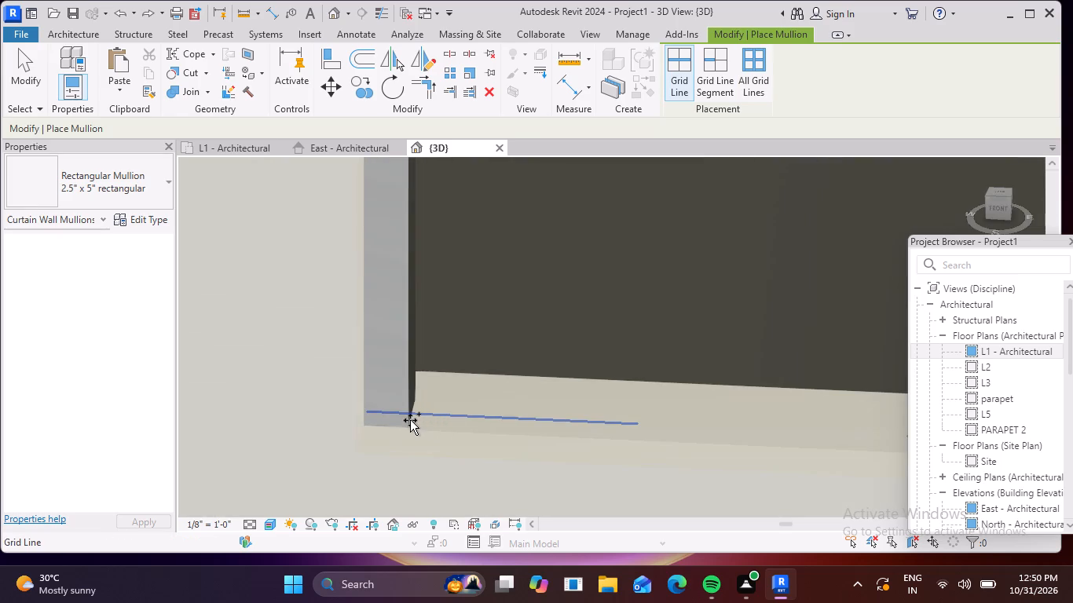
left_click(405, 431)
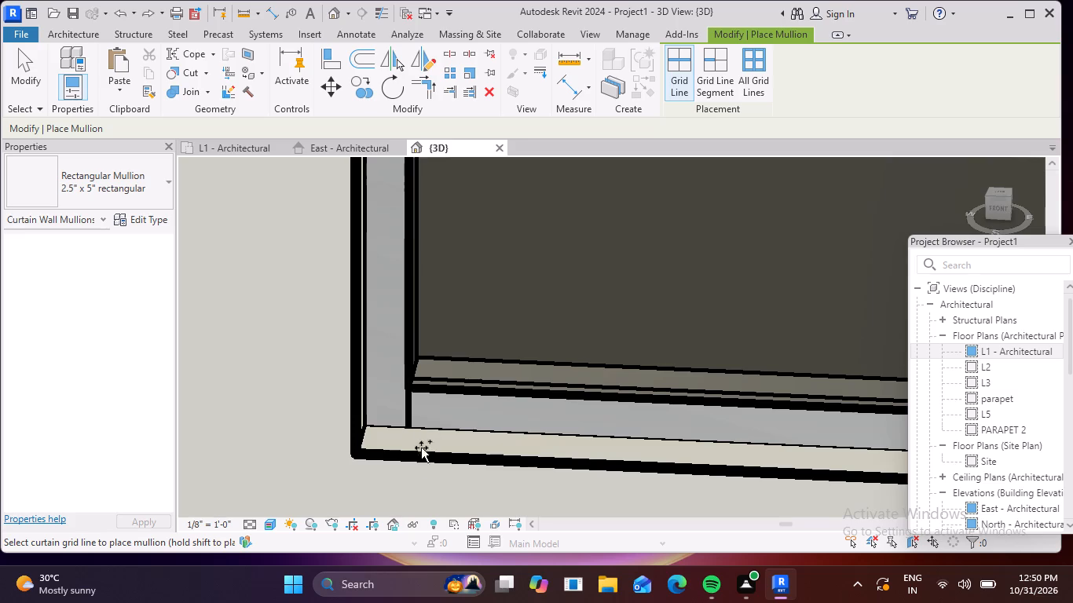
scroll(579, 427, "down", 11)
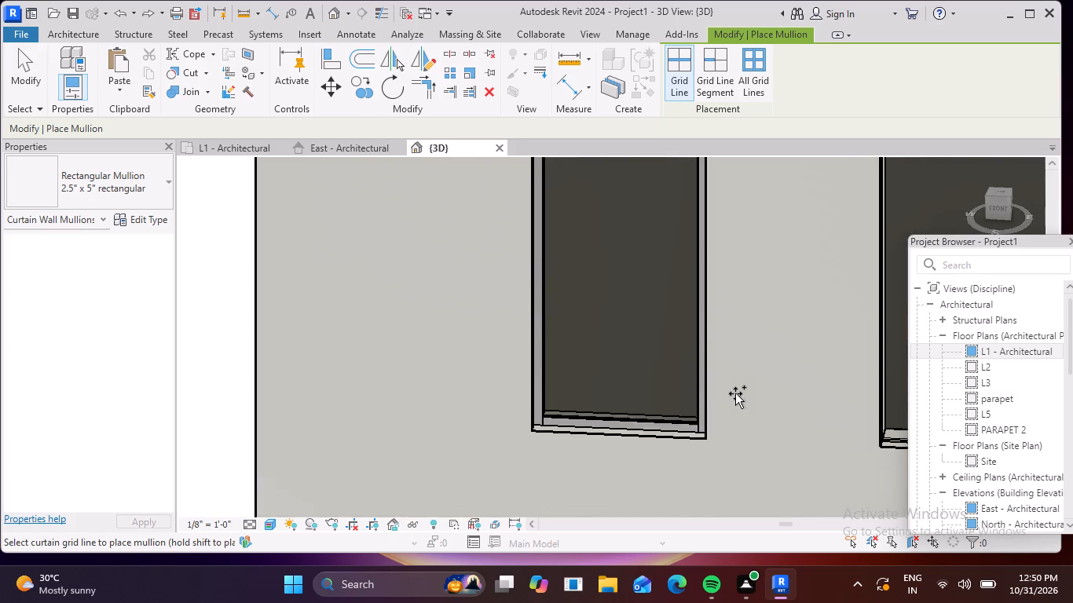
Switch the 3D view's visual style from material colours to a neutral grey display with white mullions.
scroll(735, 393, "down", 4)
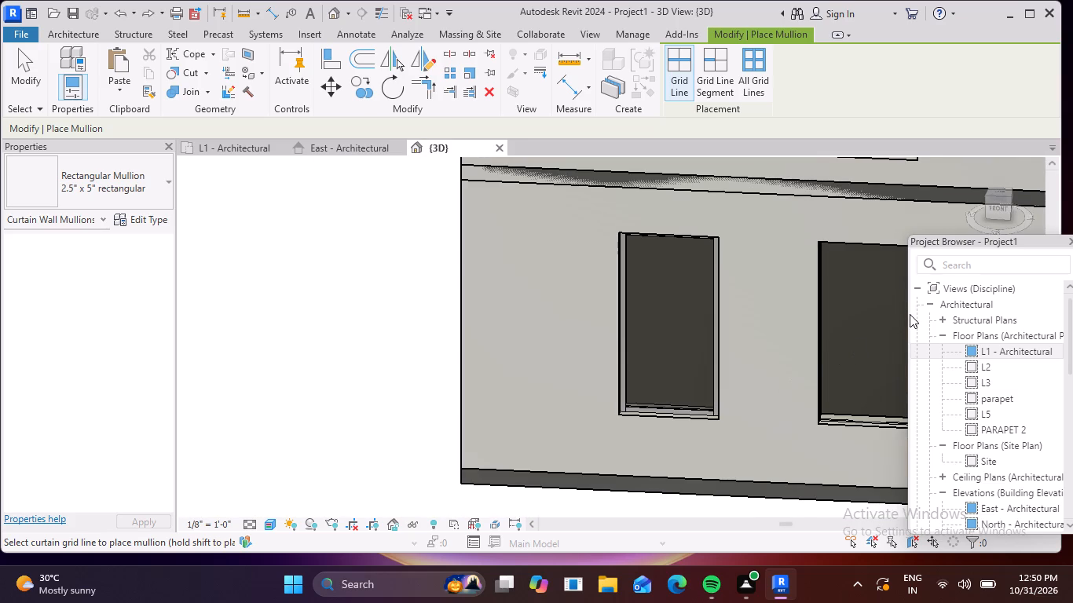
key("Escape")
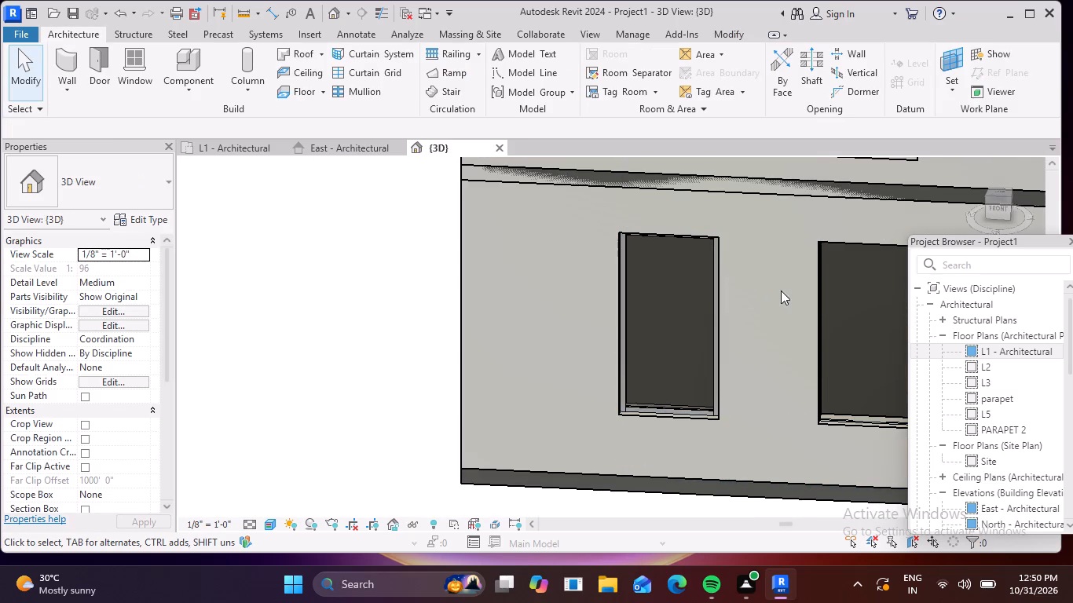
middle_click_drag(793, 309, 797, 220, "shift")
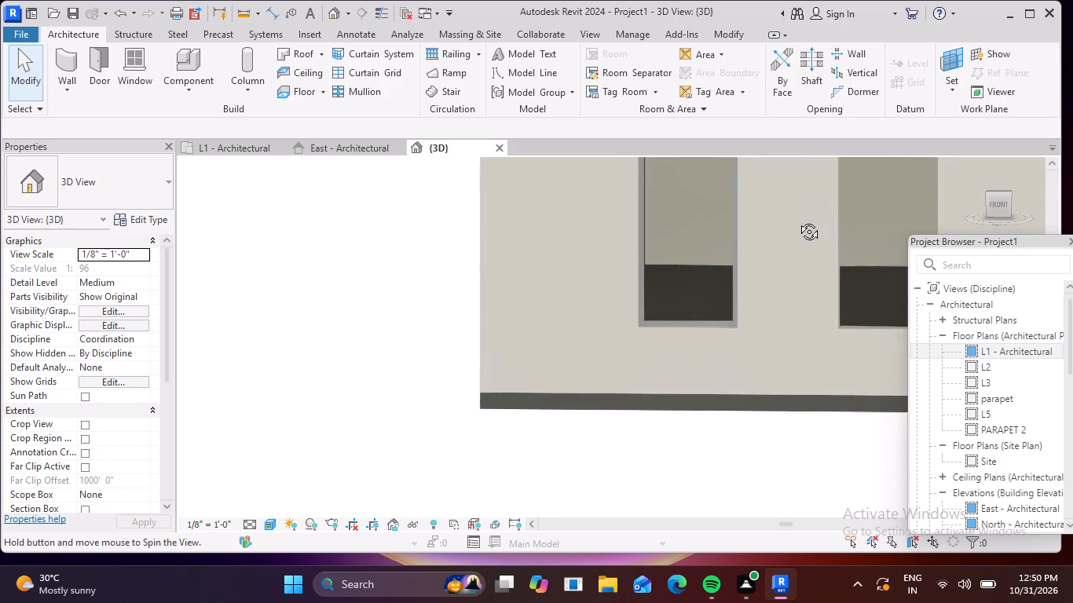
middle_click_drag(797, 220, 794, 247, "shift")
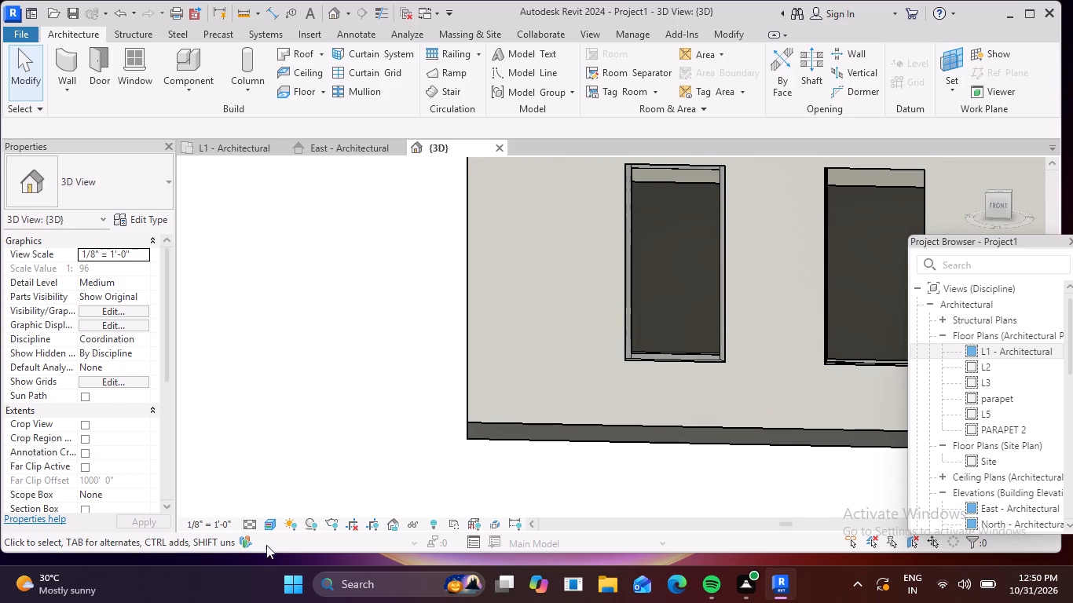
left_click(267, 526)
left_click(322, 470)
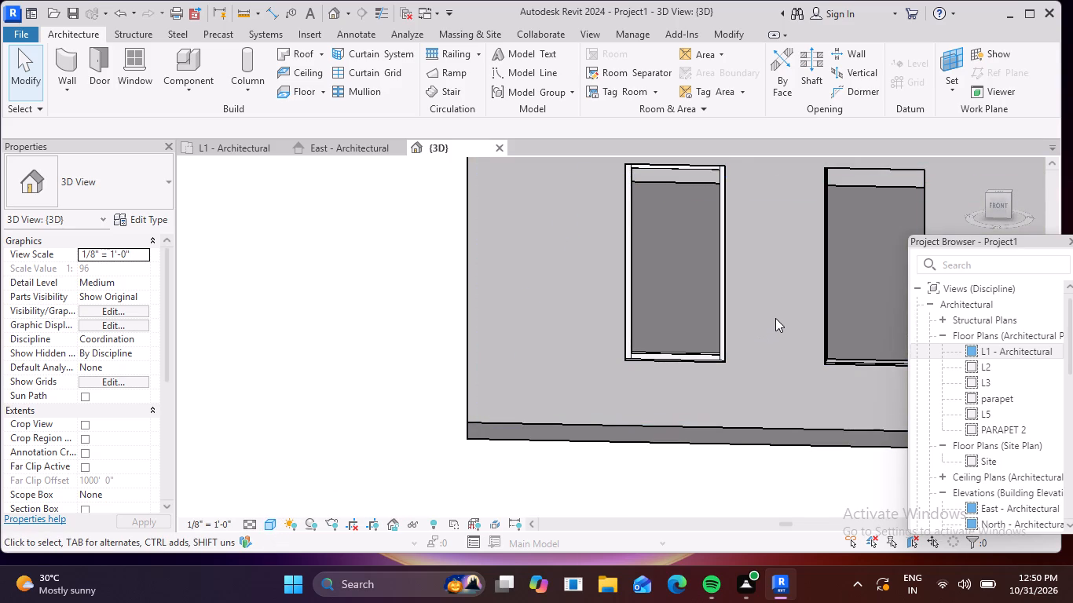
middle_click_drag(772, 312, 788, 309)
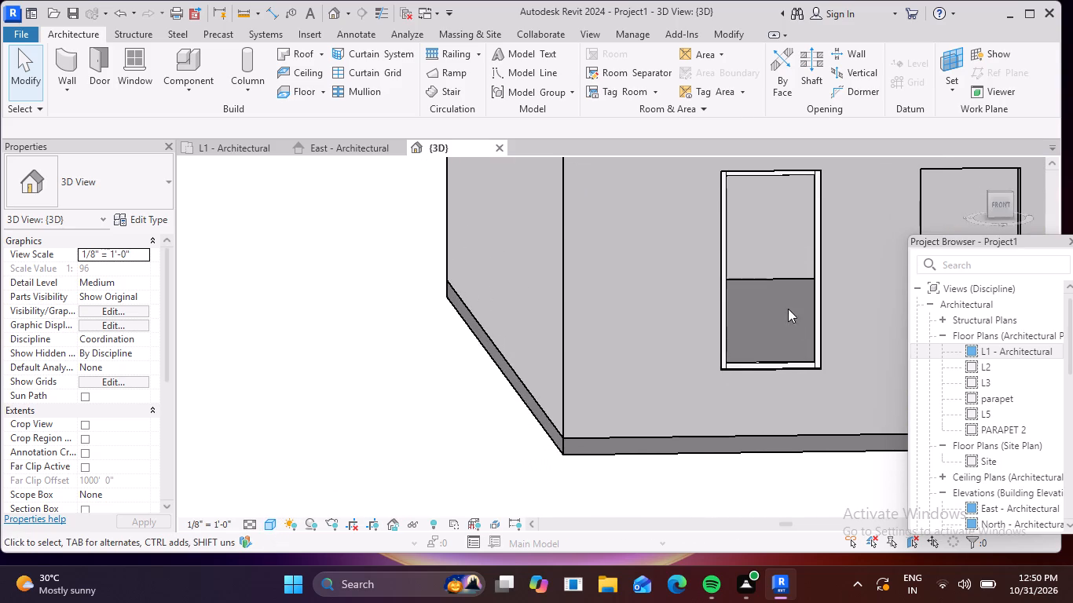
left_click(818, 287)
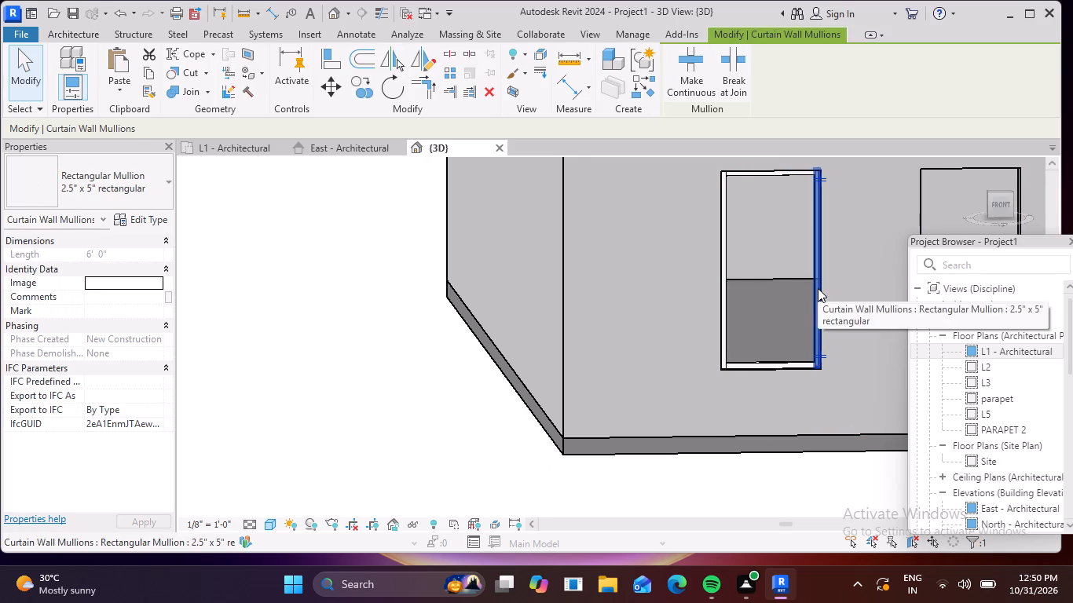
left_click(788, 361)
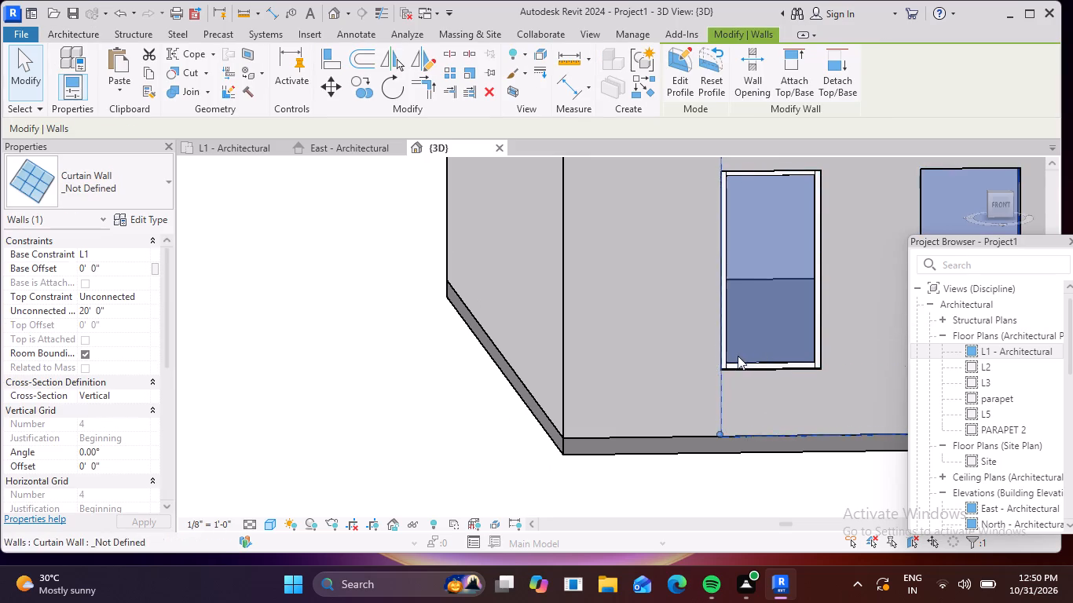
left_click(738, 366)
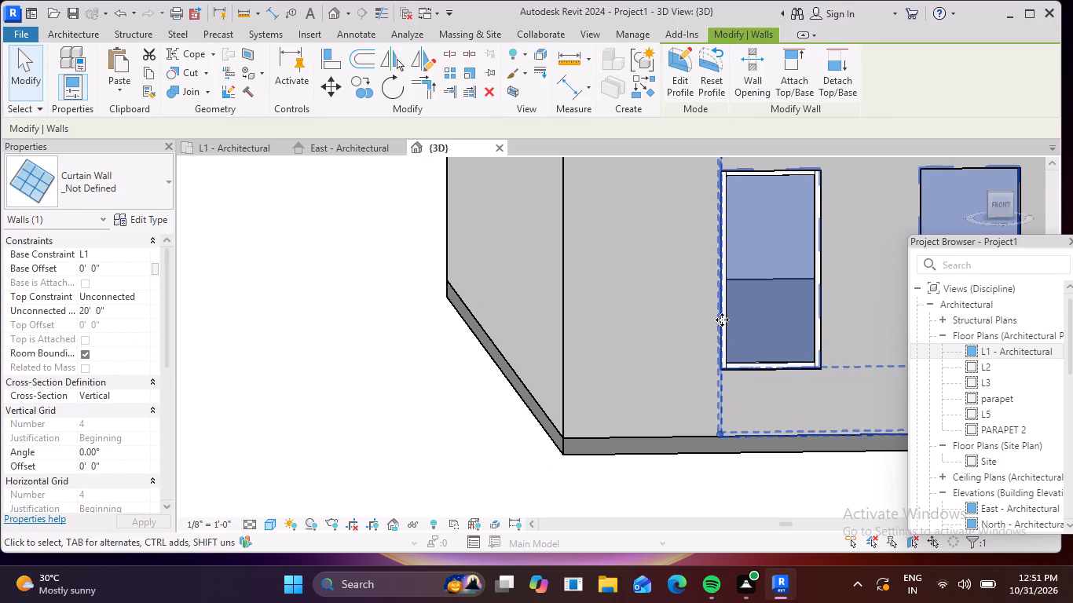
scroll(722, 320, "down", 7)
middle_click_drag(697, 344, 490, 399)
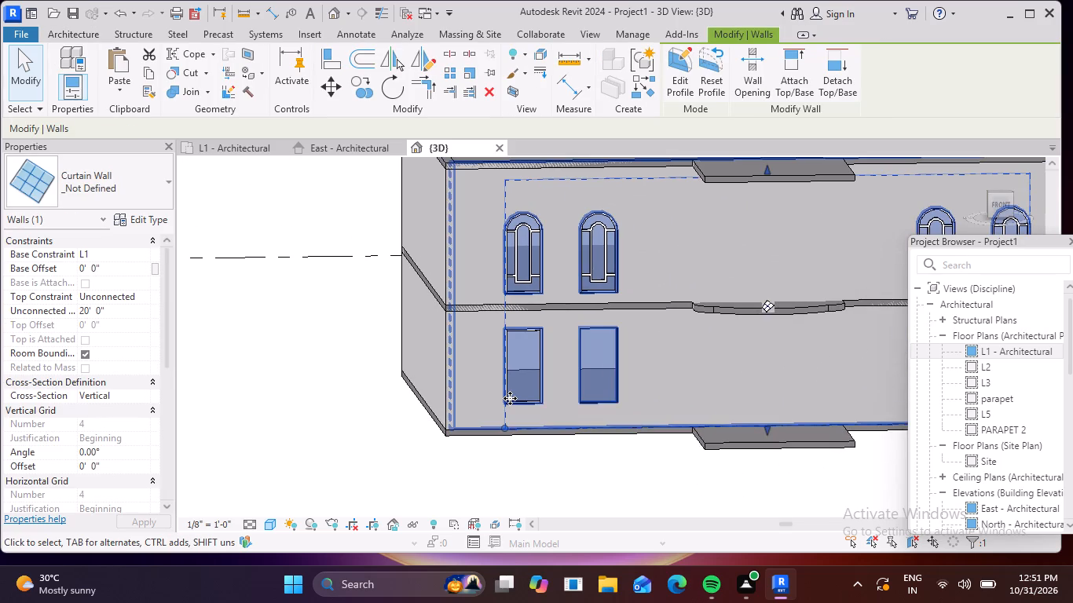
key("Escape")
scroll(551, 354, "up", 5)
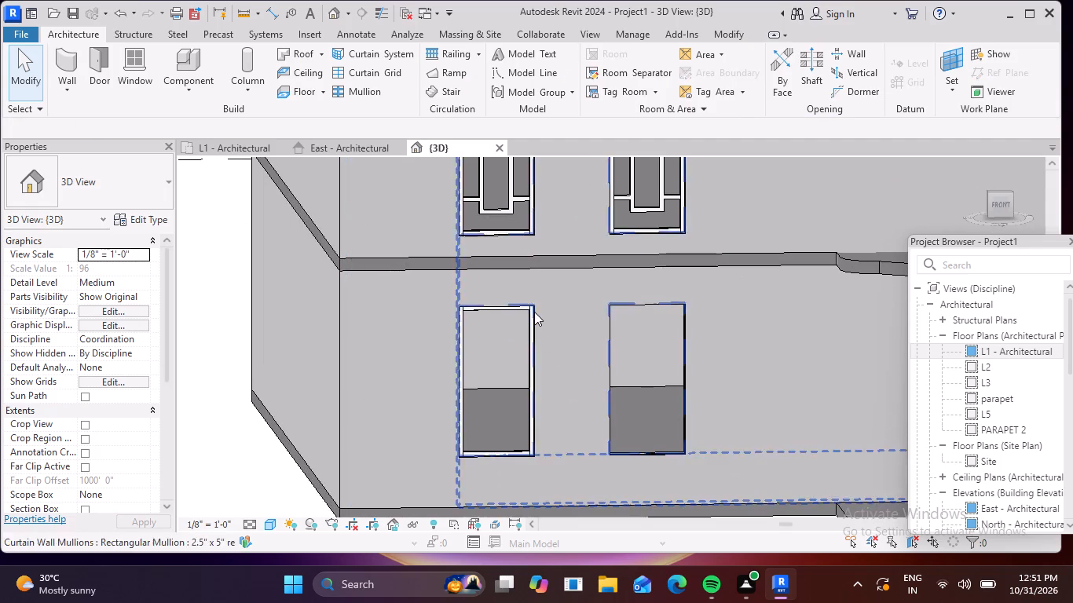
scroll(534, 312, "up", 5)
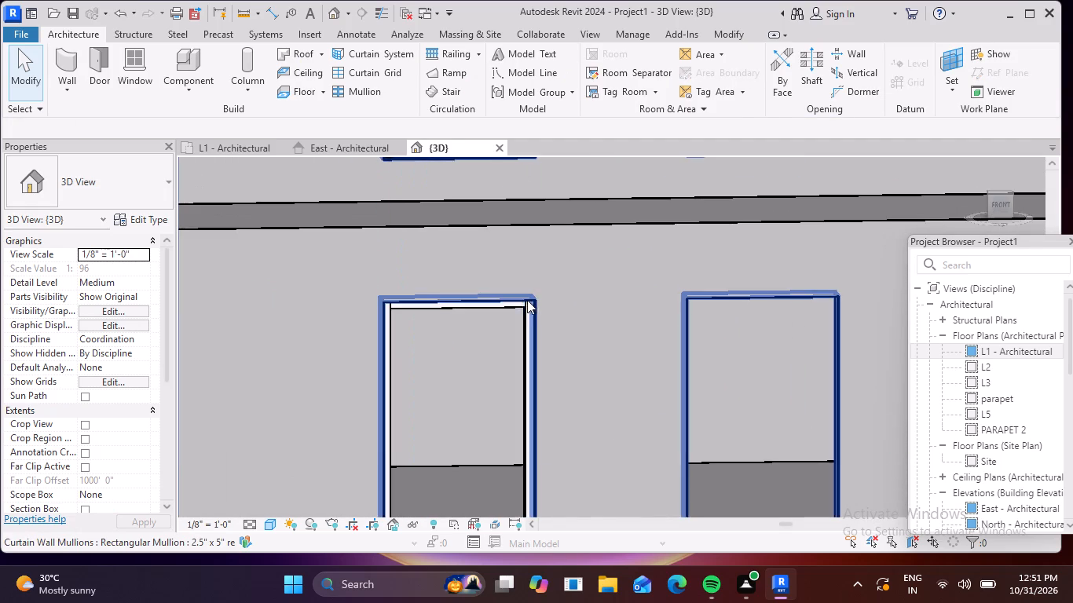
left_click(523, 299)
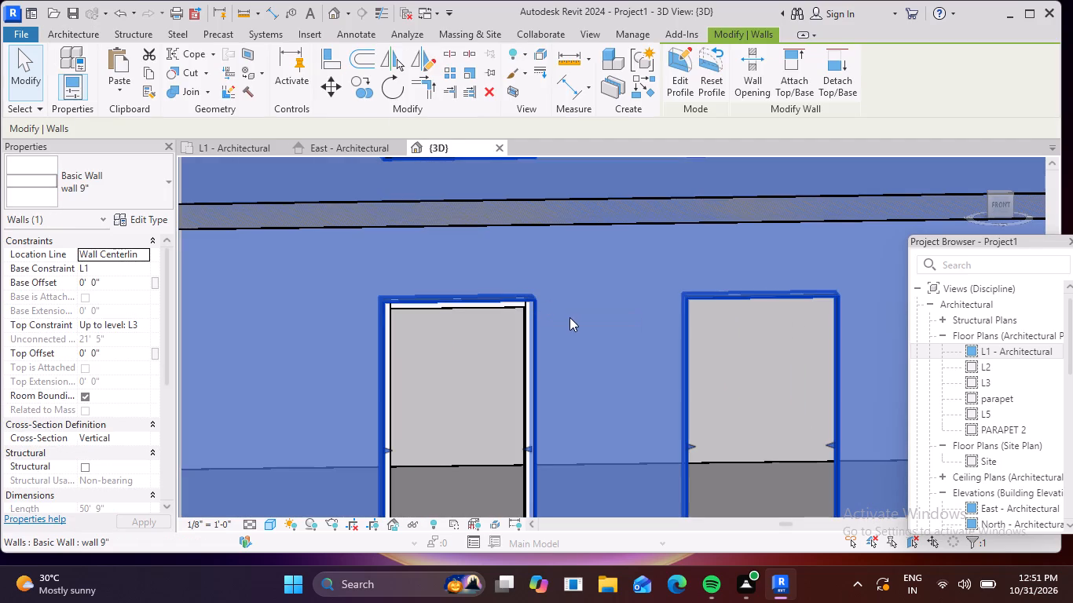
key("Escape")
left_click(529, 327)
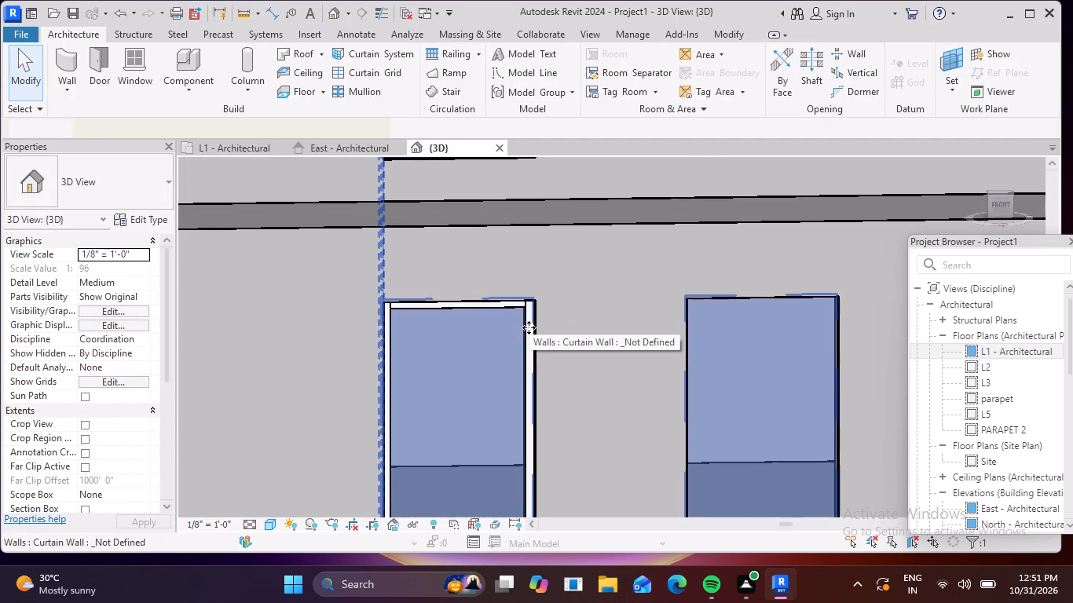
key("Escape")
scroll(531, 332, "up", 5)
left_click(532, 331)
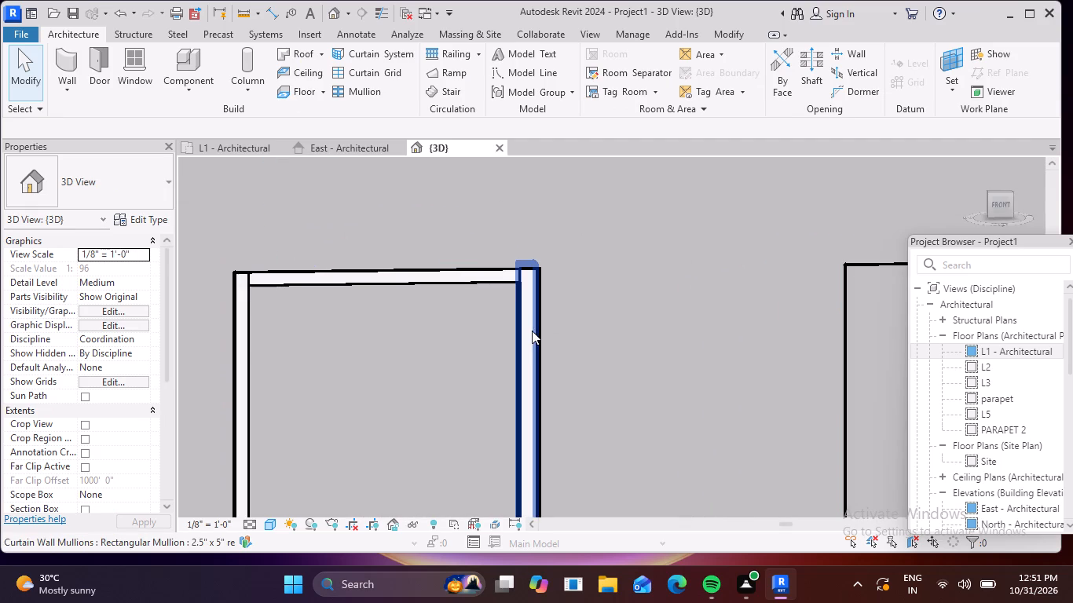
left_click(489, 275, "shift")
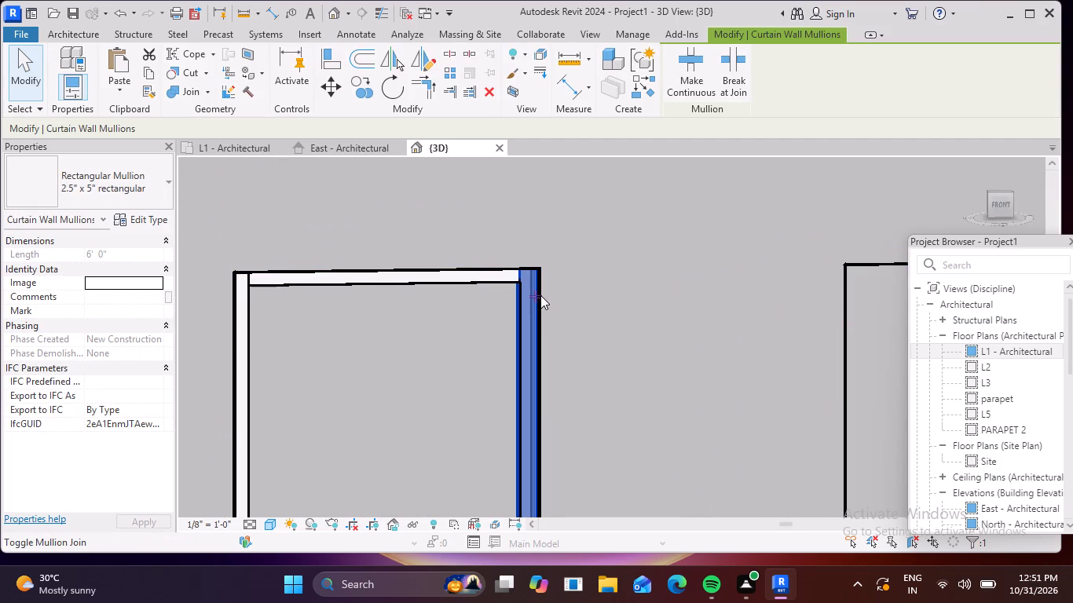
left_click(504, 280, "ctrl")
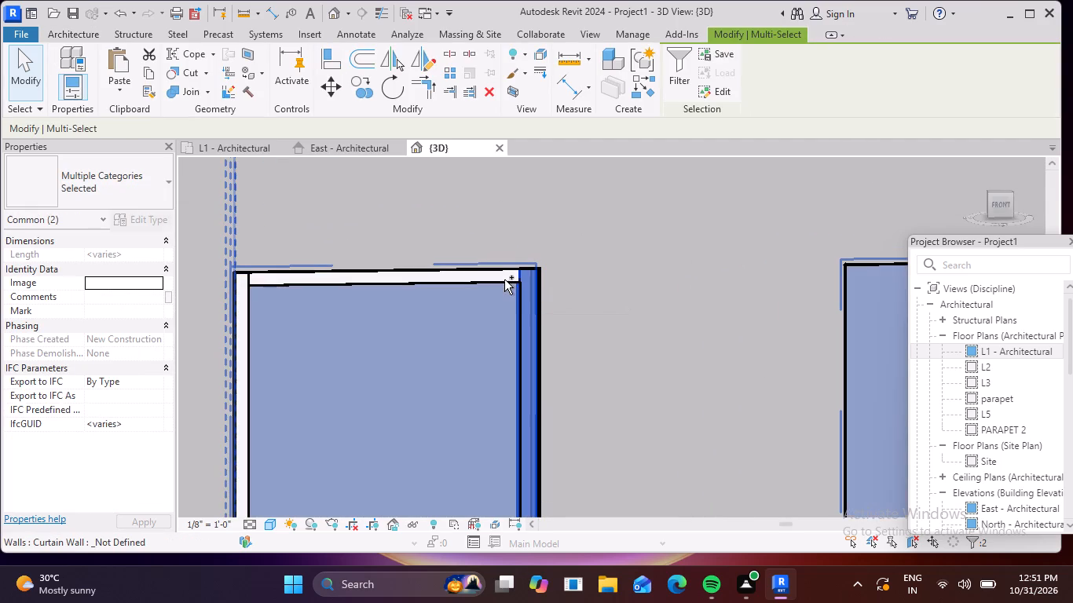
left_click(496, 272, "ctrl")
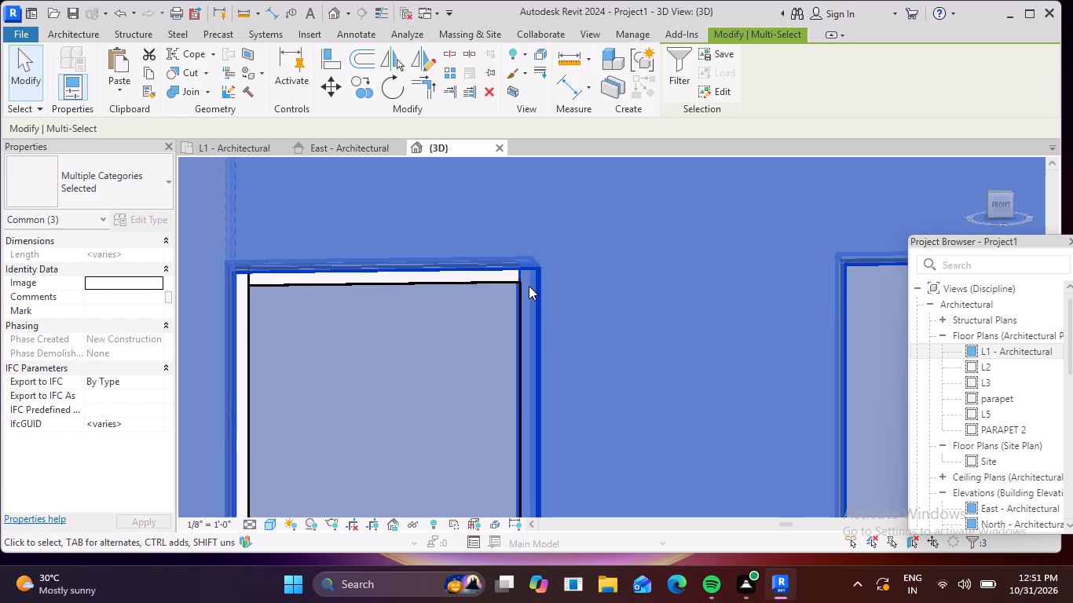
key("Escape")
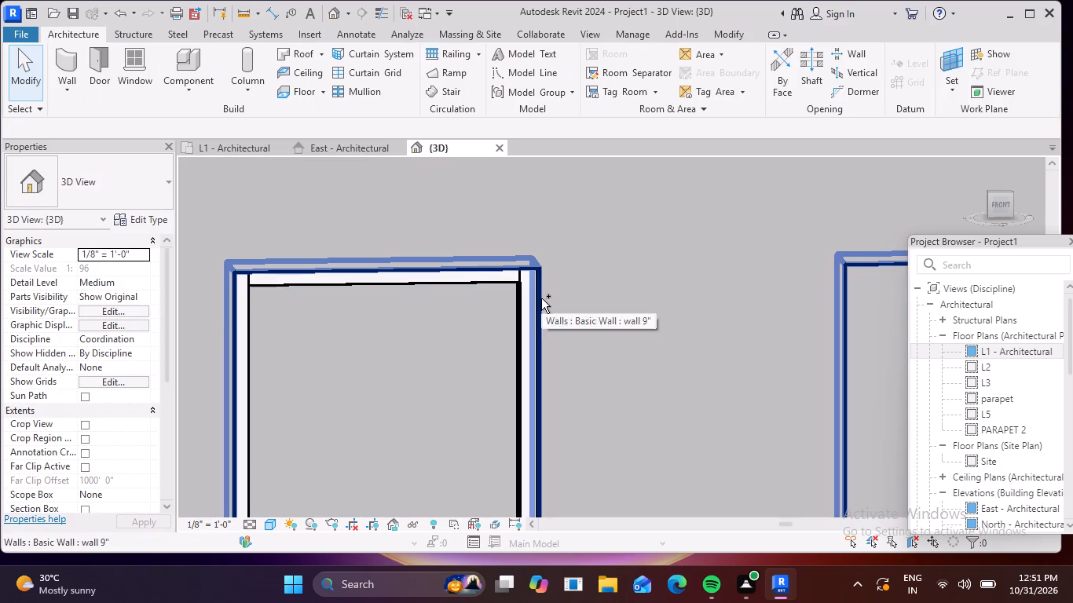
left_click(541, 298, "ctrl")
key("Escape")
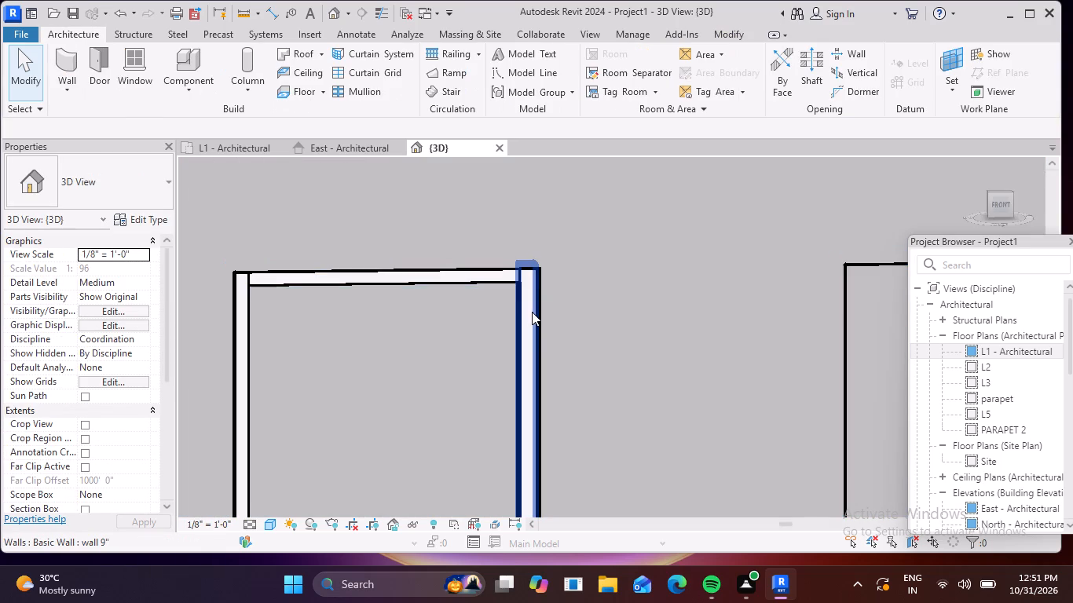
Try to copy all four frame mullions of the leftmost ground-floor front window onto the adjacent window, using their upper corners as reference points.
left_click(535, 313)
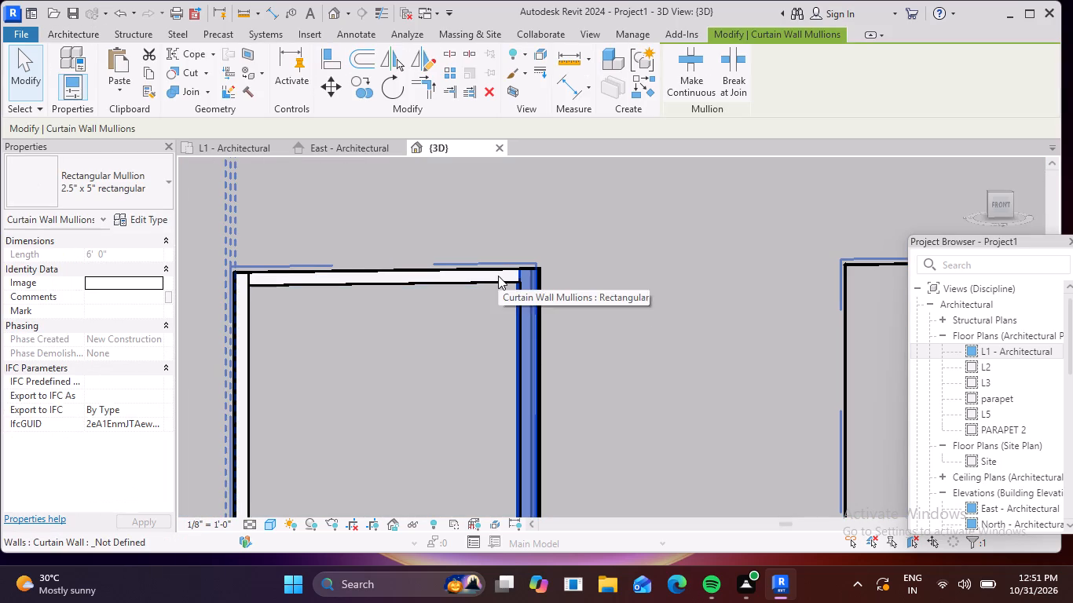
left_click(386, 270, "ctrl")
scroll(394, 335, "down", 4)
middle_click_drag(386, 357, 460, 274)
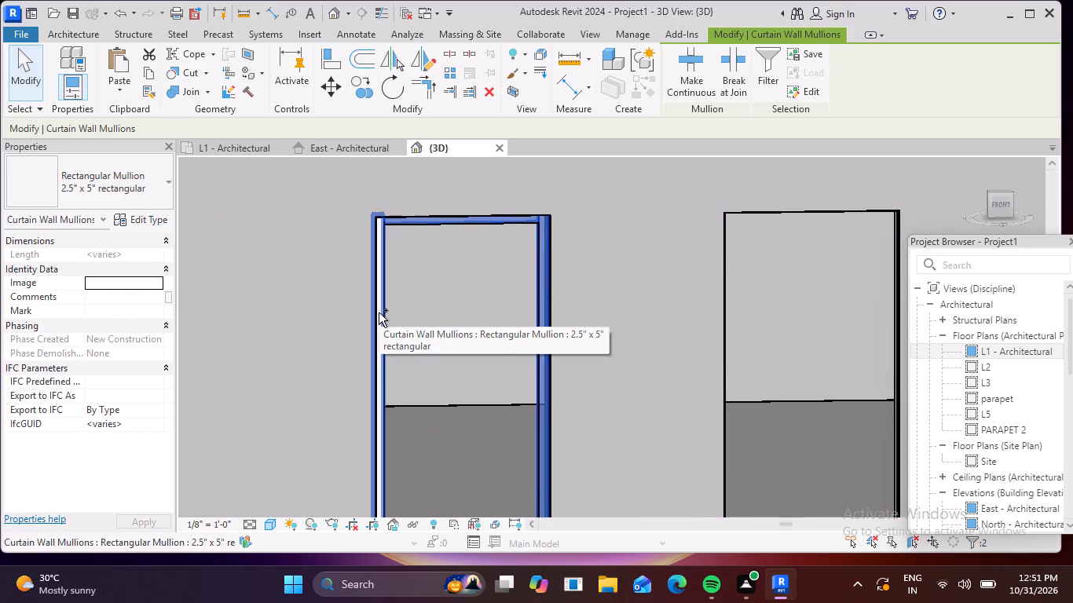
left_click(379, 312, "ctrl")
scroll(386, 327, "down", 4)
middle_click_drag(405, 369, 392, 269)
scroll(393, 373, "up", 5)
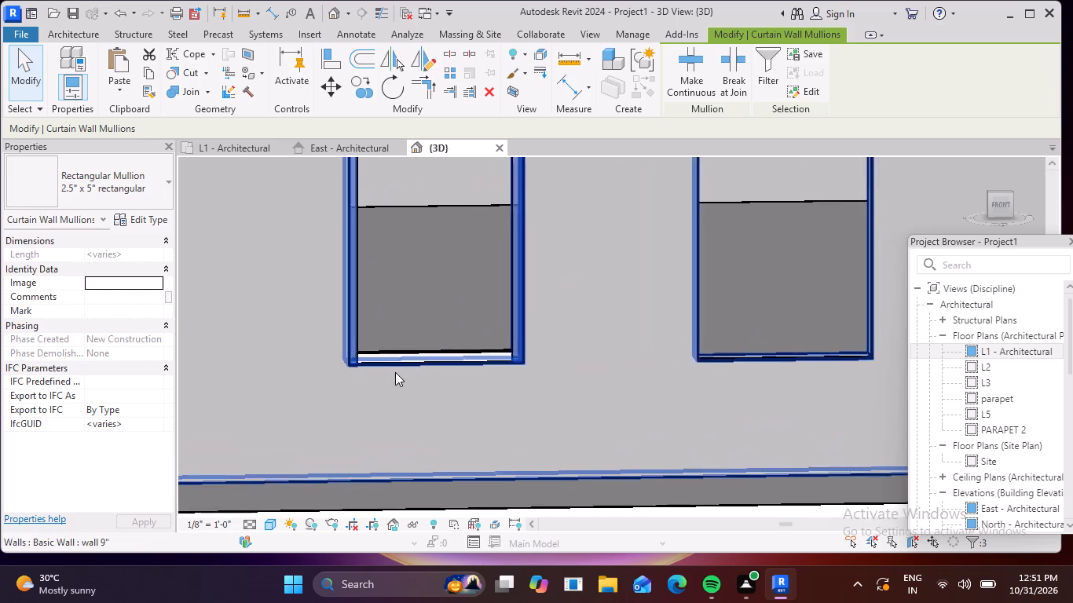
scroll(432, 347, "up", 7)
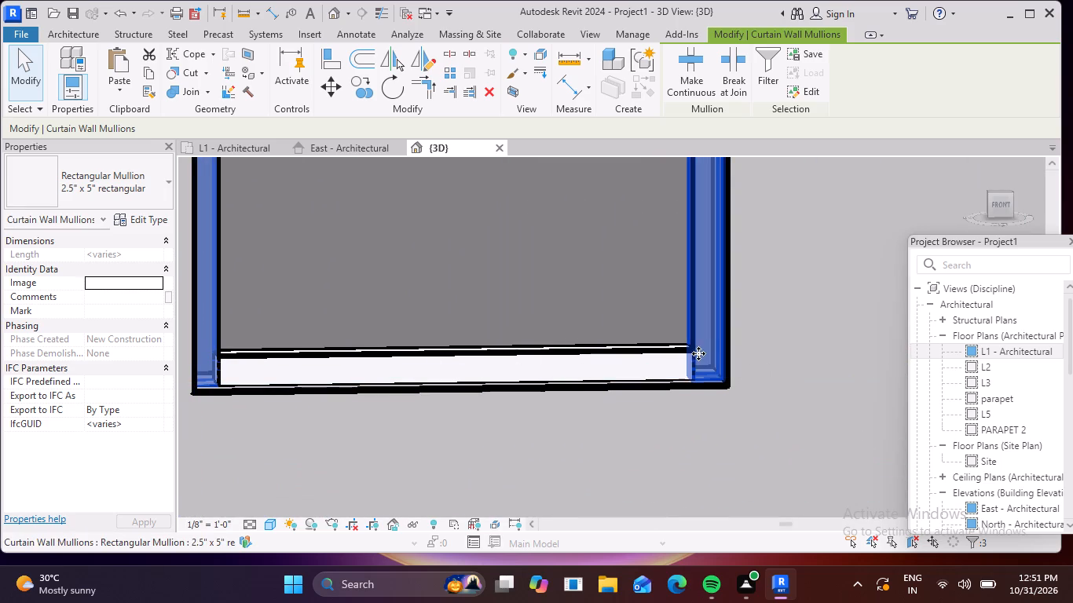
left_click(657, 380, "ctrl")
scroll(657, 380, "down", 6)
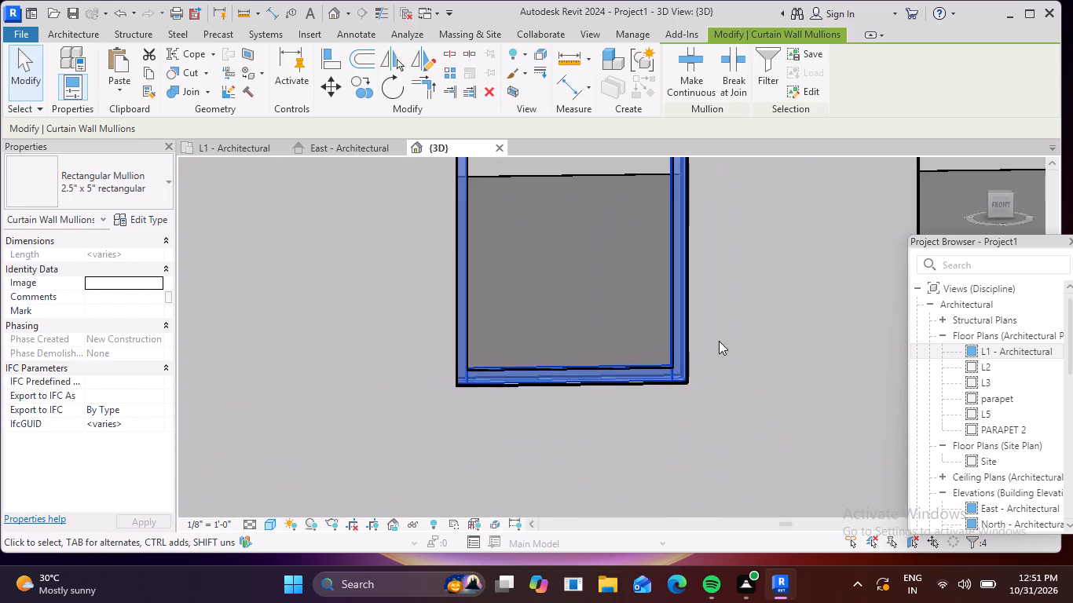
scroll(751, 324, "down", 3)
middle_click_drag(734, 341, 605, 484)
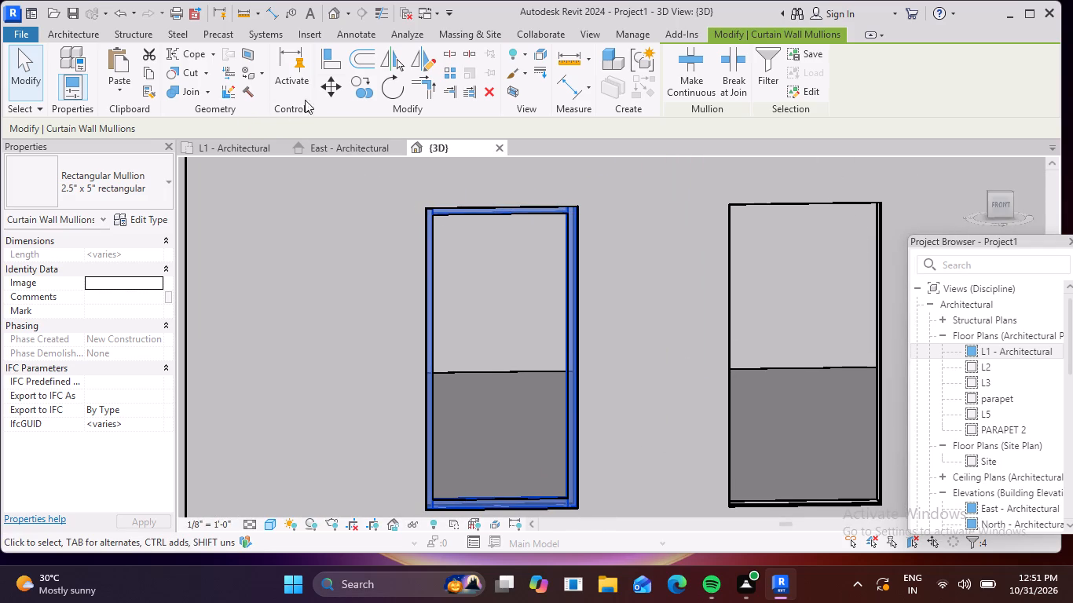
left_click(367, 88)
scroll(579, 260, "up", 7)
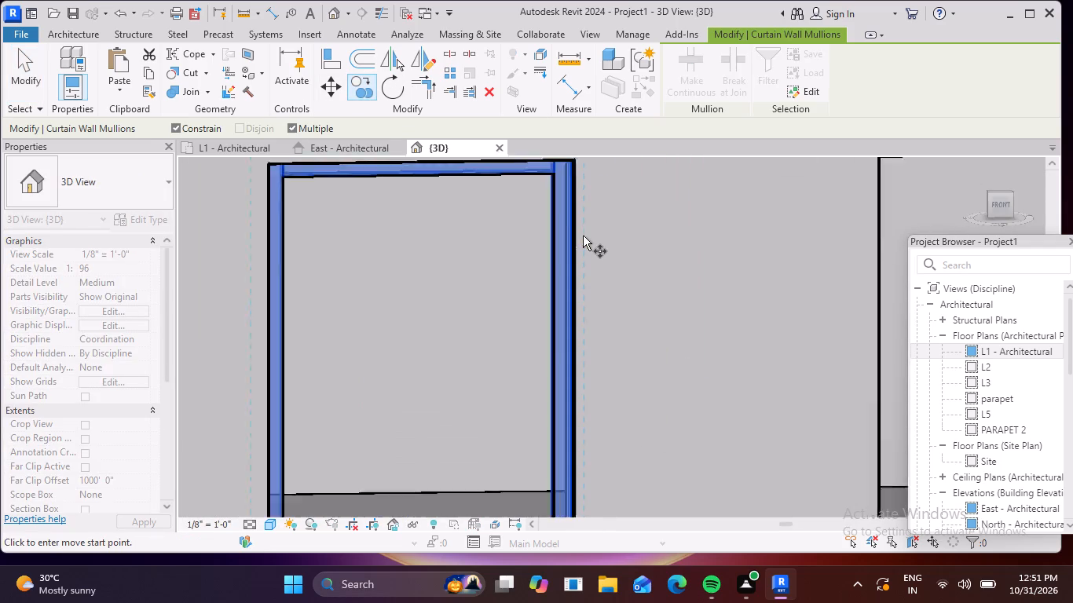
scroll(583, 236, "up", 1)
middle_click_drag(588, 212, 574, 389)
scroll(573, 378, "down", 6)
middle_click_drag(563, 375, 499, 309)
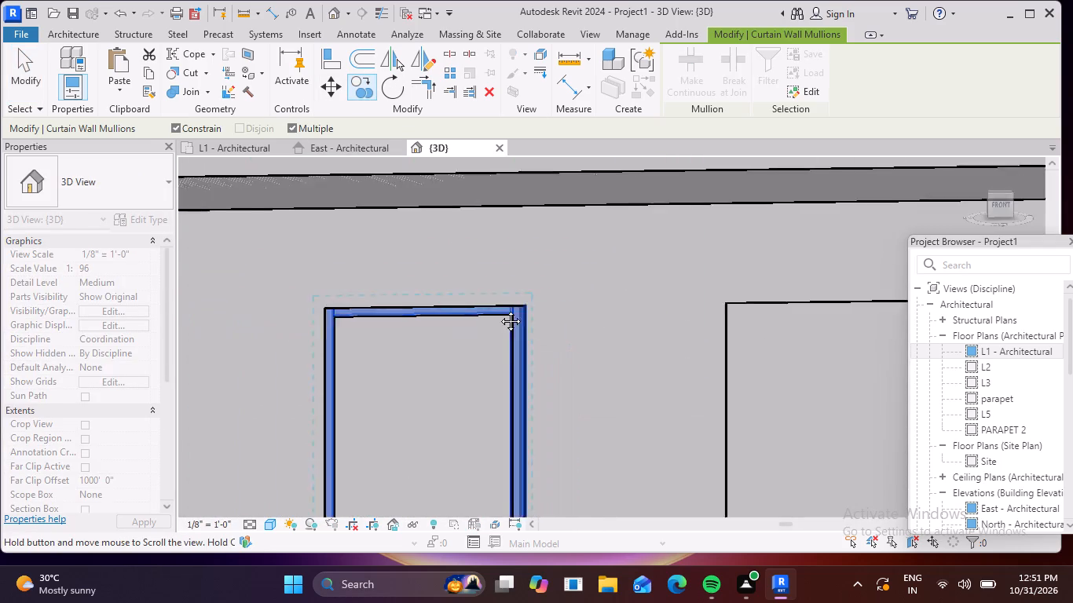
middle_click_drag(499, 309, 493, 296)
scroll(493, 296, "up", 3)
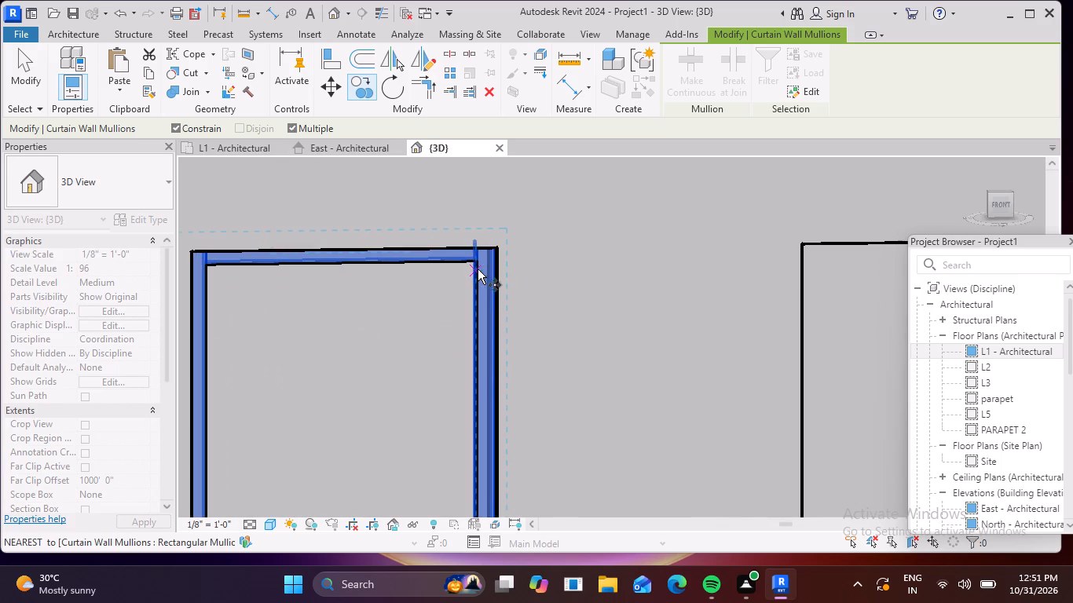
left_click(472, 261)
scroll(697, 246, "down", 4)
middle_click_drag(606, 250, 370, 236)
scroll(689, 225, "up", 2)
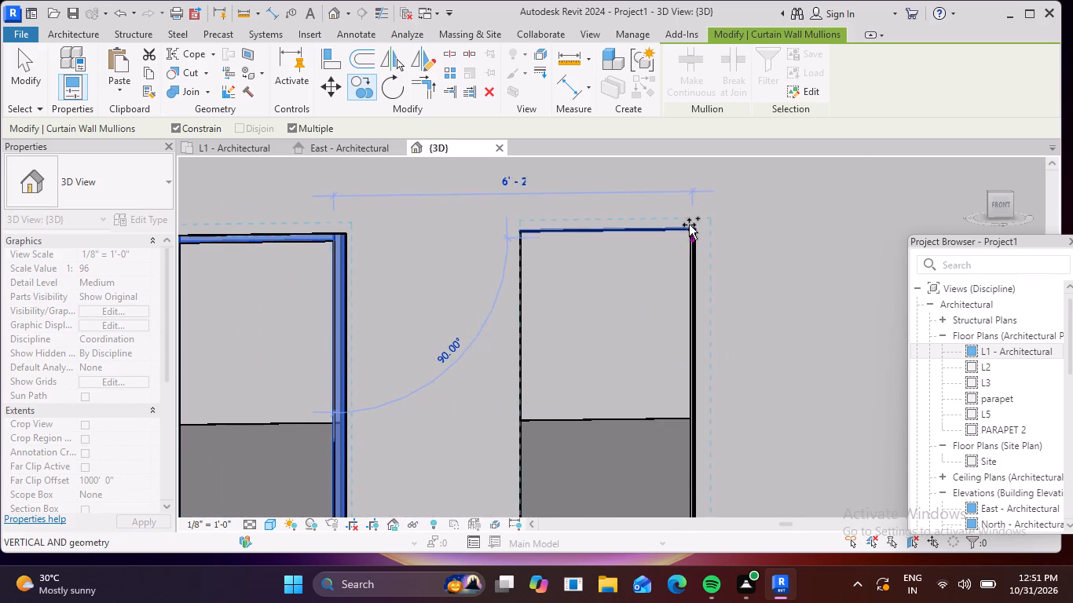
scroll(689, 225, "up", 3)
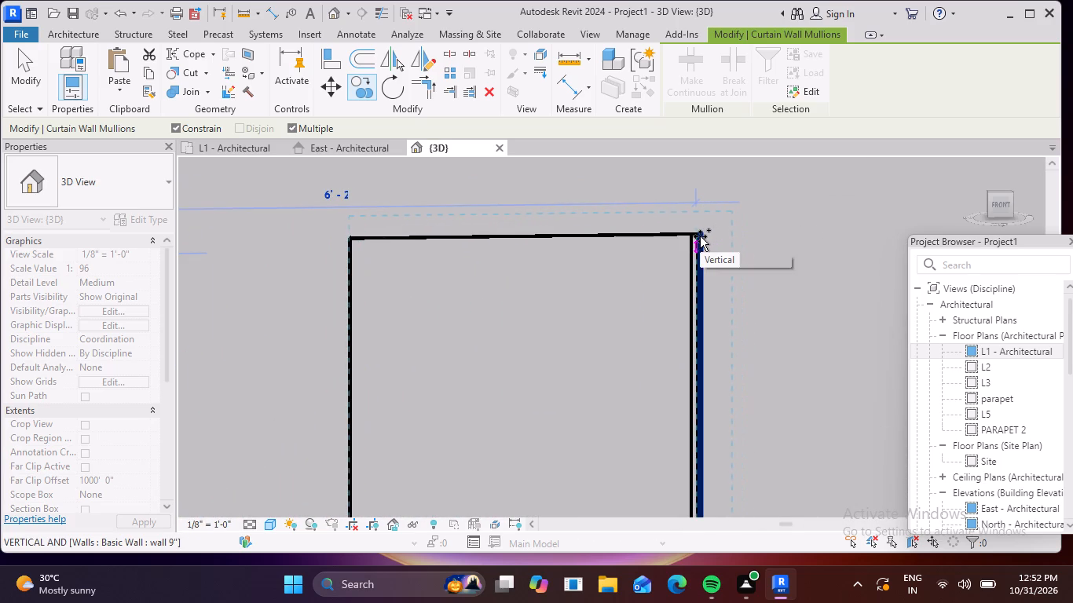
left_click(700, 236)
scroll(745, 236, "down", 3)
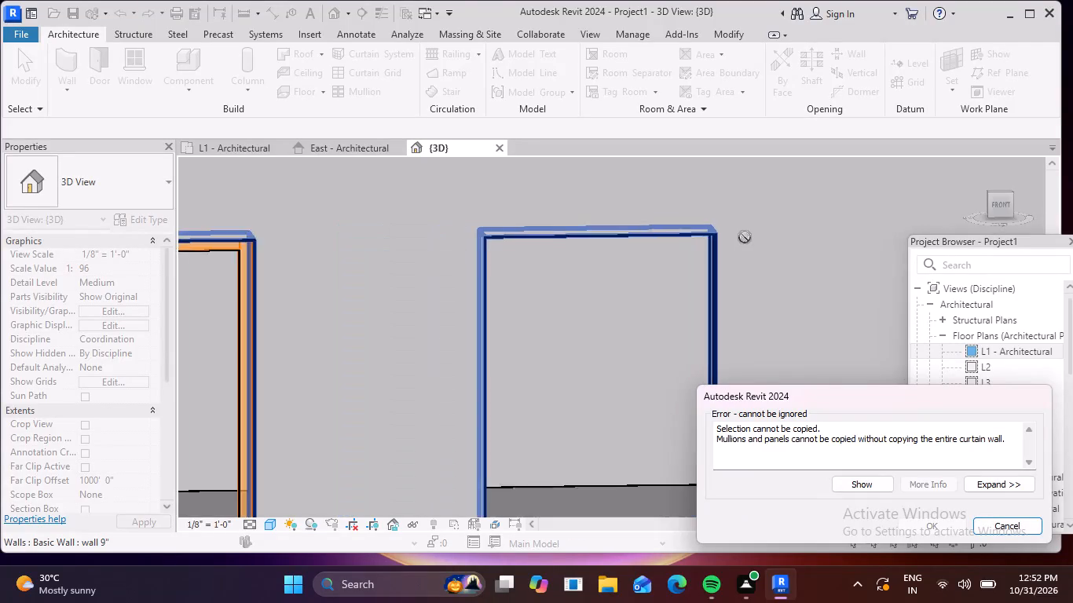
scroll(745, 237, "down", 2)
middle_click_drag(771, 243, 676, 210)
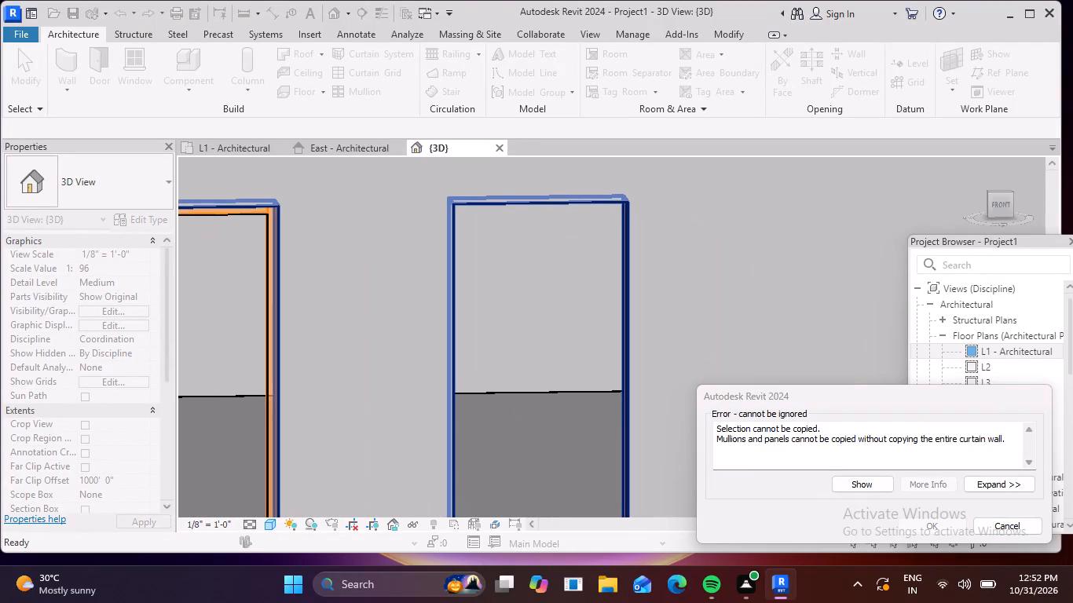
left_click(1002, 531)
Open the L1 - Architectural floor plan.
scroll(467, 208, "down", 2)
middle_click_drag(467, 208, 571, 221)
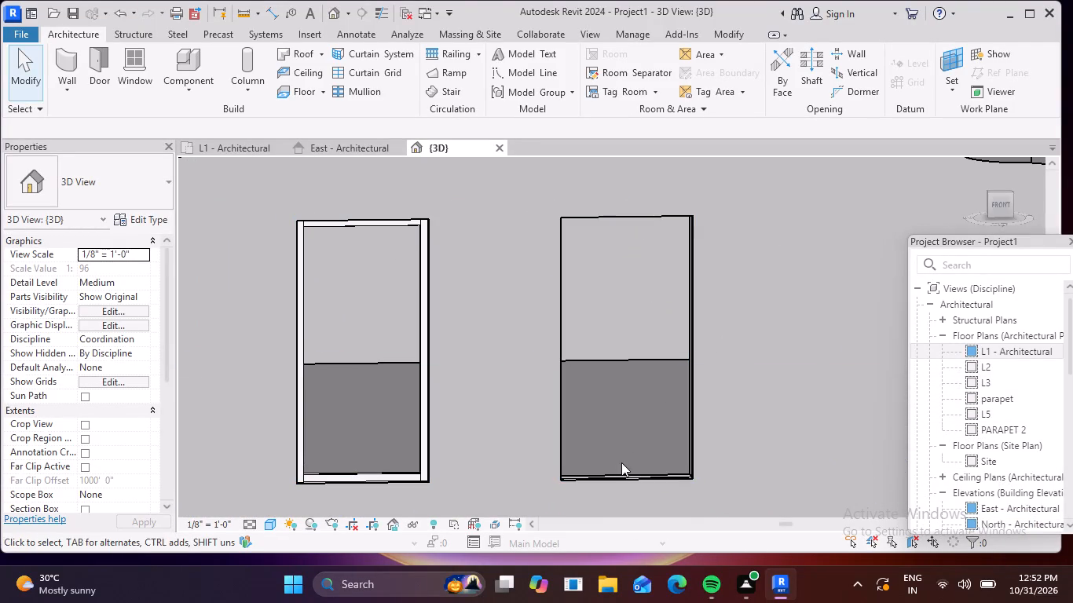
double_click(976, 351)
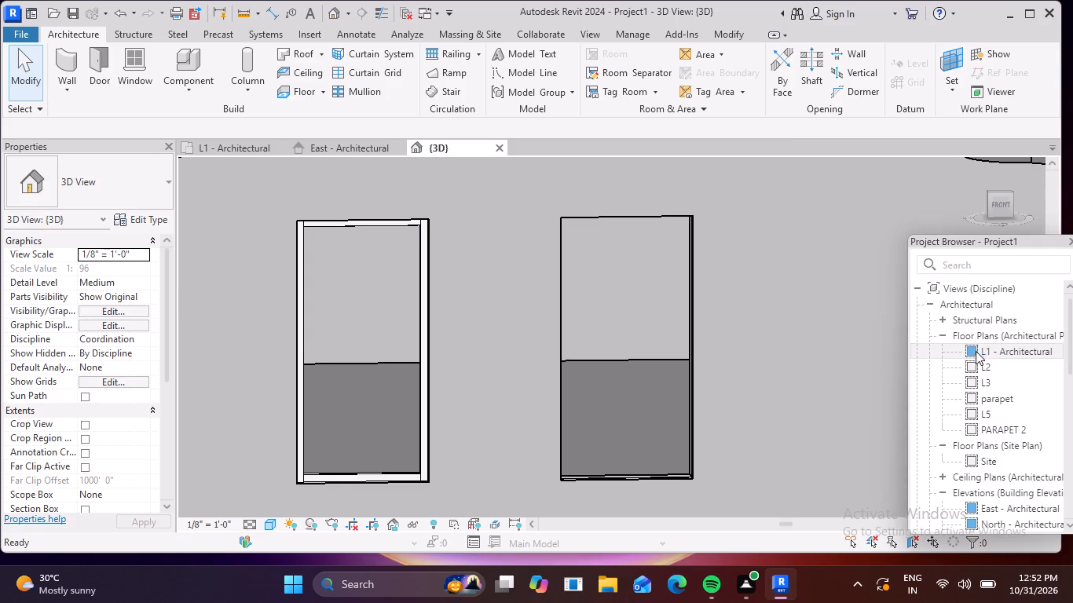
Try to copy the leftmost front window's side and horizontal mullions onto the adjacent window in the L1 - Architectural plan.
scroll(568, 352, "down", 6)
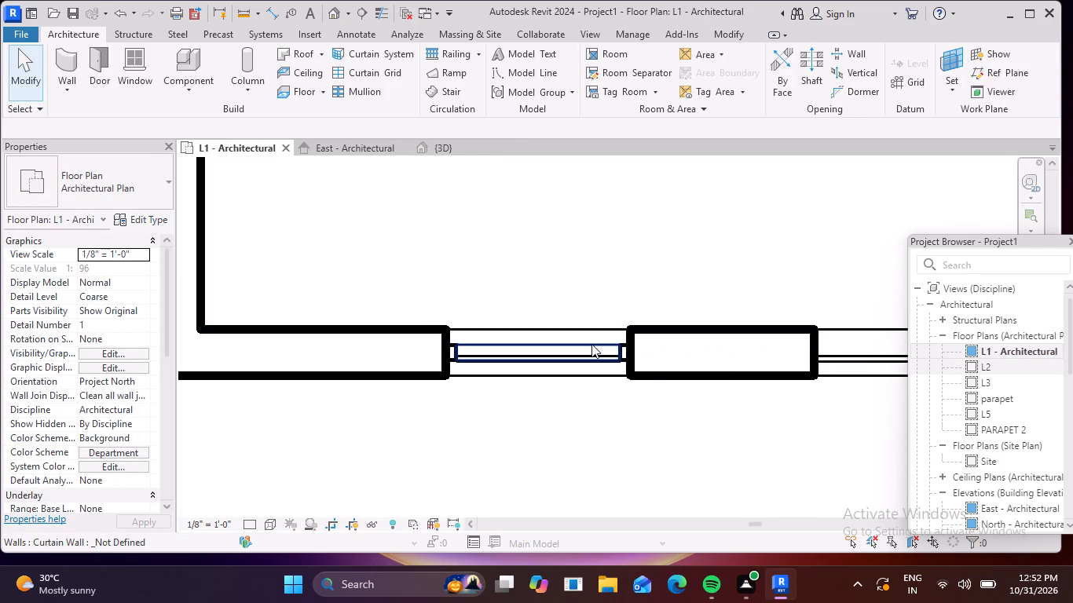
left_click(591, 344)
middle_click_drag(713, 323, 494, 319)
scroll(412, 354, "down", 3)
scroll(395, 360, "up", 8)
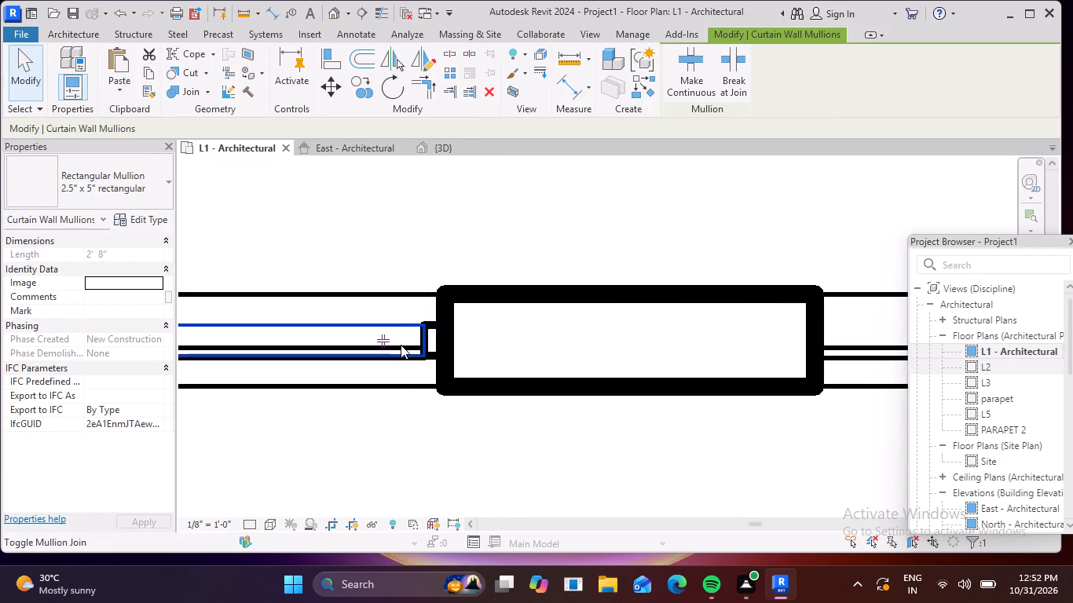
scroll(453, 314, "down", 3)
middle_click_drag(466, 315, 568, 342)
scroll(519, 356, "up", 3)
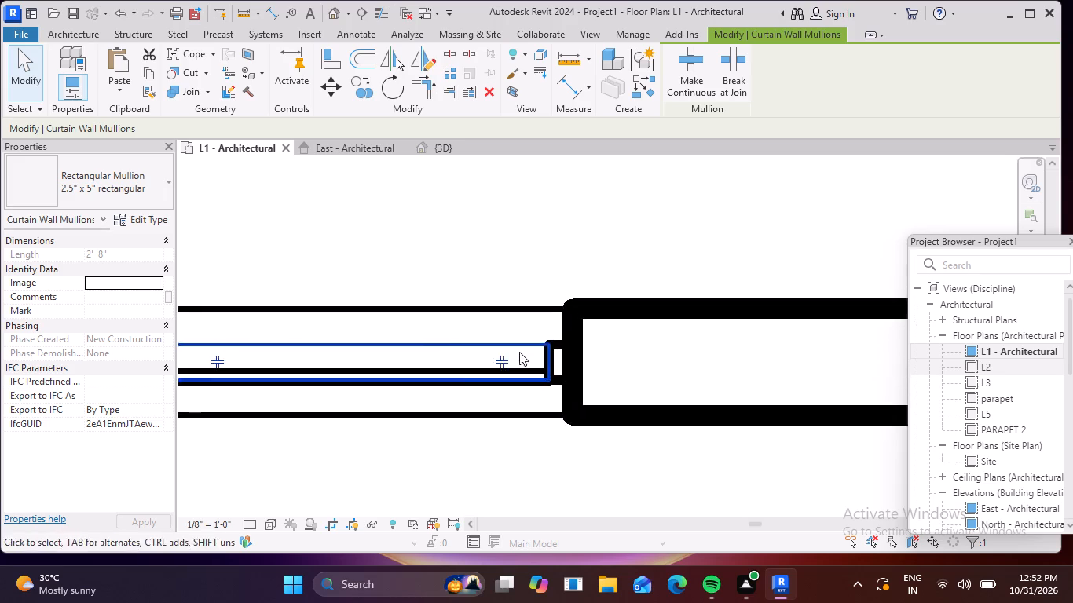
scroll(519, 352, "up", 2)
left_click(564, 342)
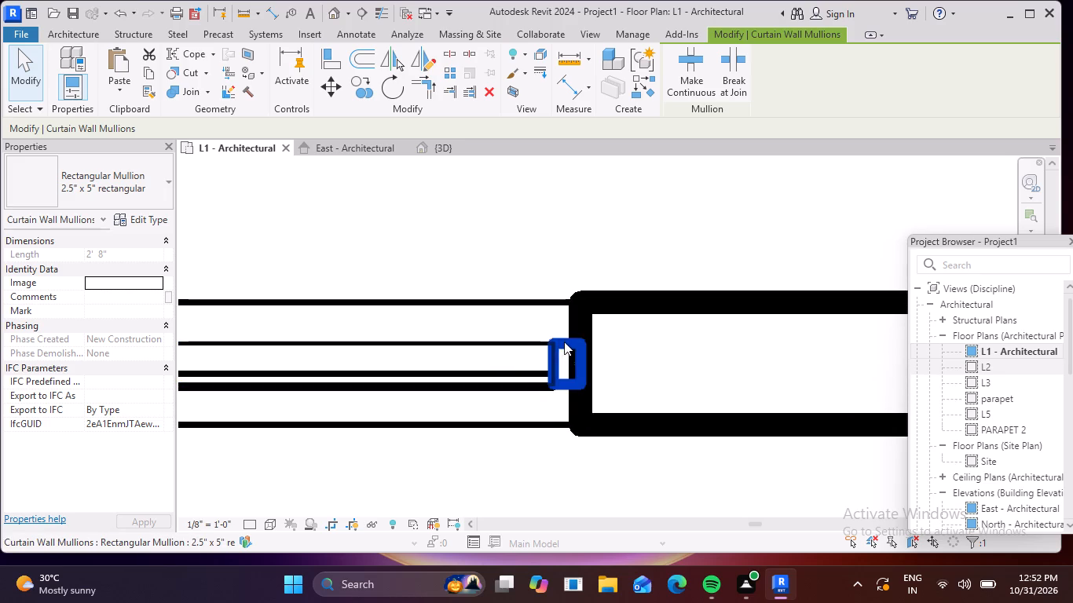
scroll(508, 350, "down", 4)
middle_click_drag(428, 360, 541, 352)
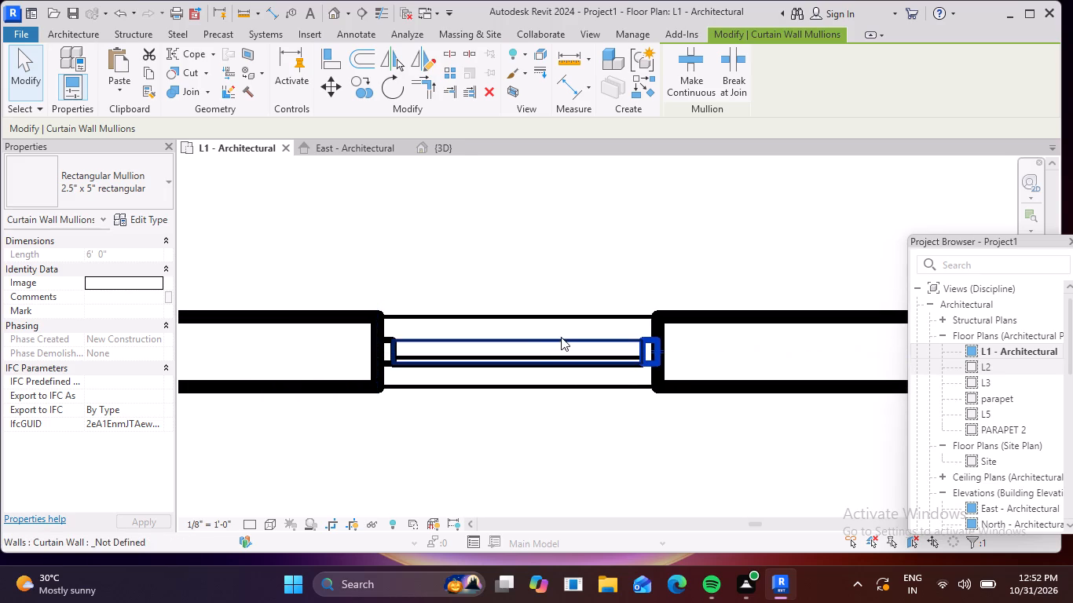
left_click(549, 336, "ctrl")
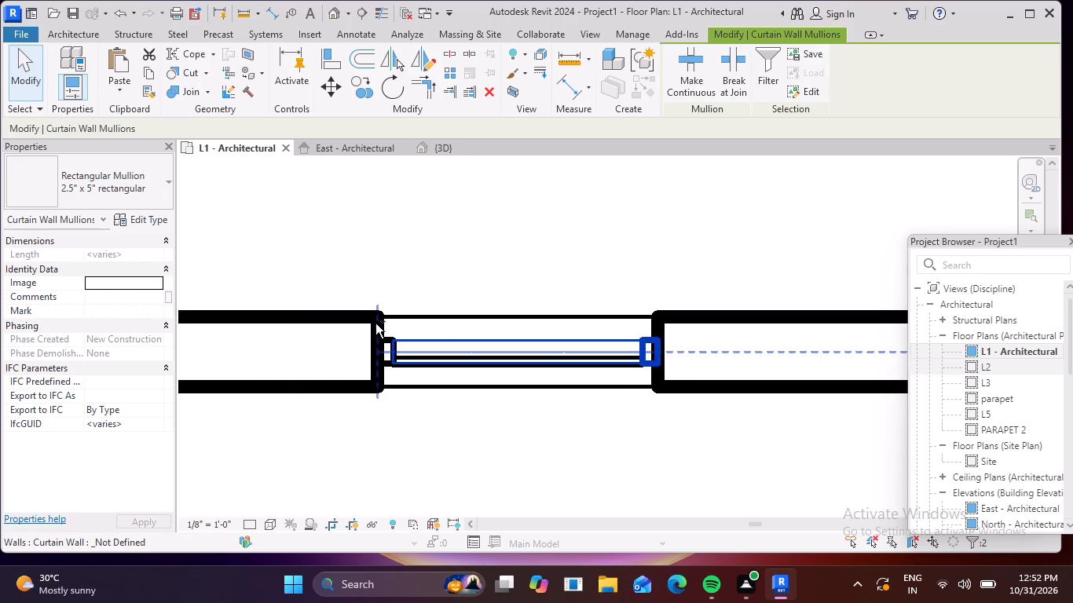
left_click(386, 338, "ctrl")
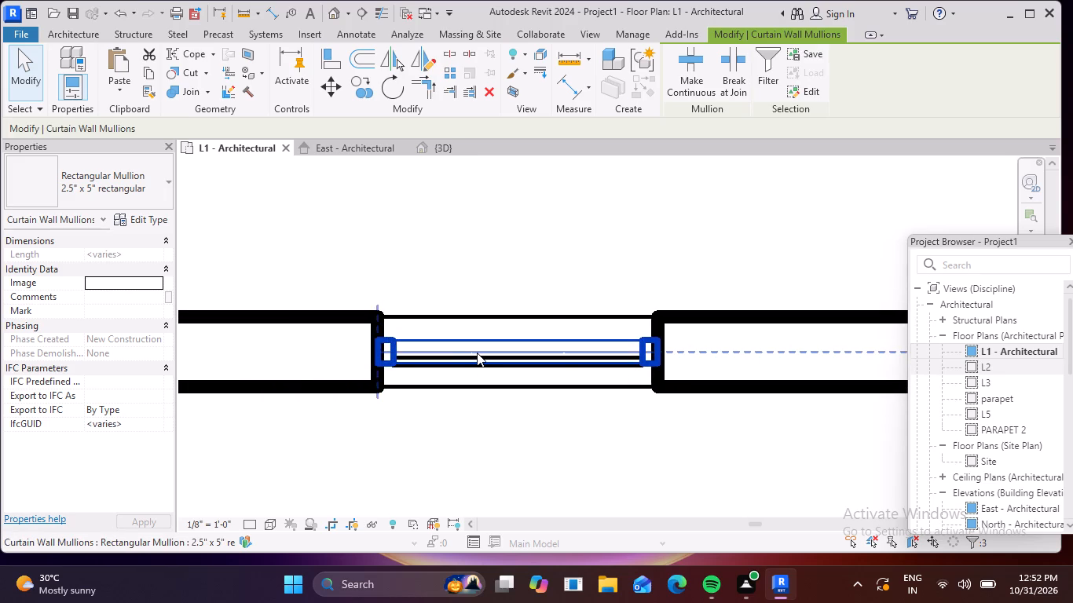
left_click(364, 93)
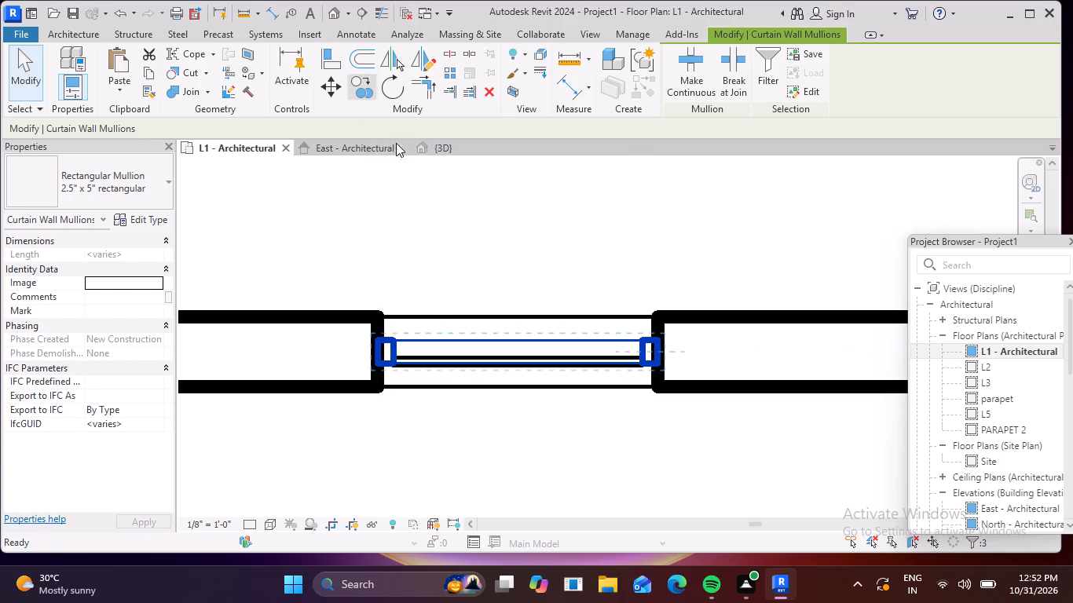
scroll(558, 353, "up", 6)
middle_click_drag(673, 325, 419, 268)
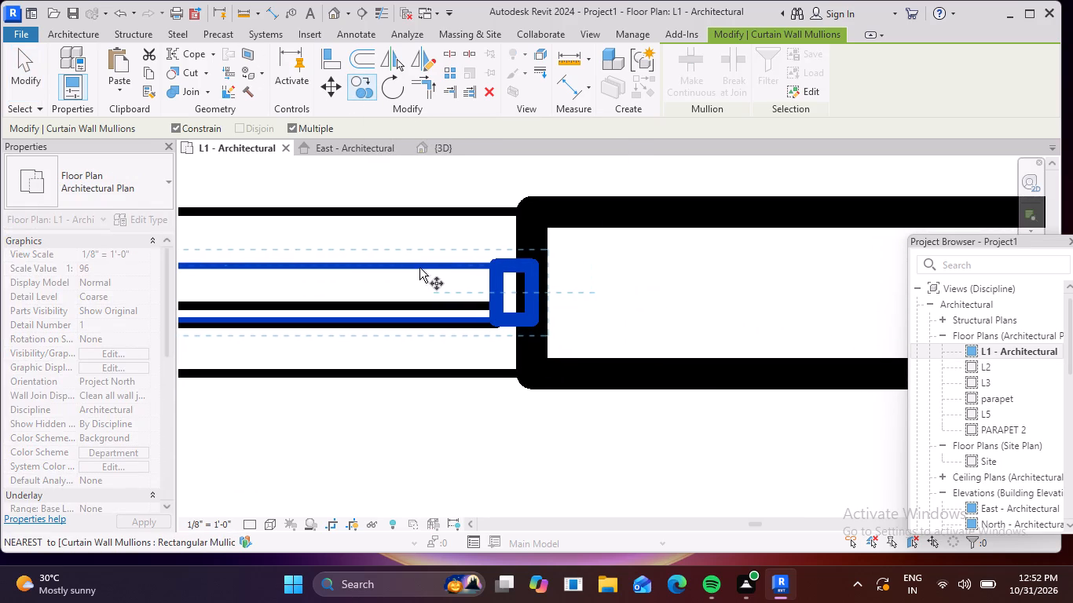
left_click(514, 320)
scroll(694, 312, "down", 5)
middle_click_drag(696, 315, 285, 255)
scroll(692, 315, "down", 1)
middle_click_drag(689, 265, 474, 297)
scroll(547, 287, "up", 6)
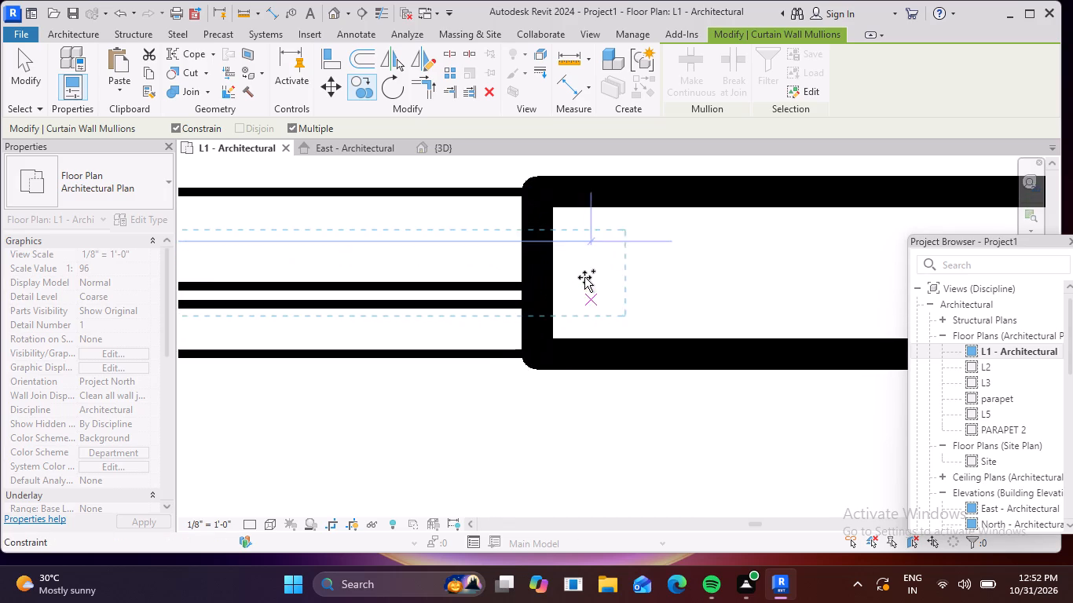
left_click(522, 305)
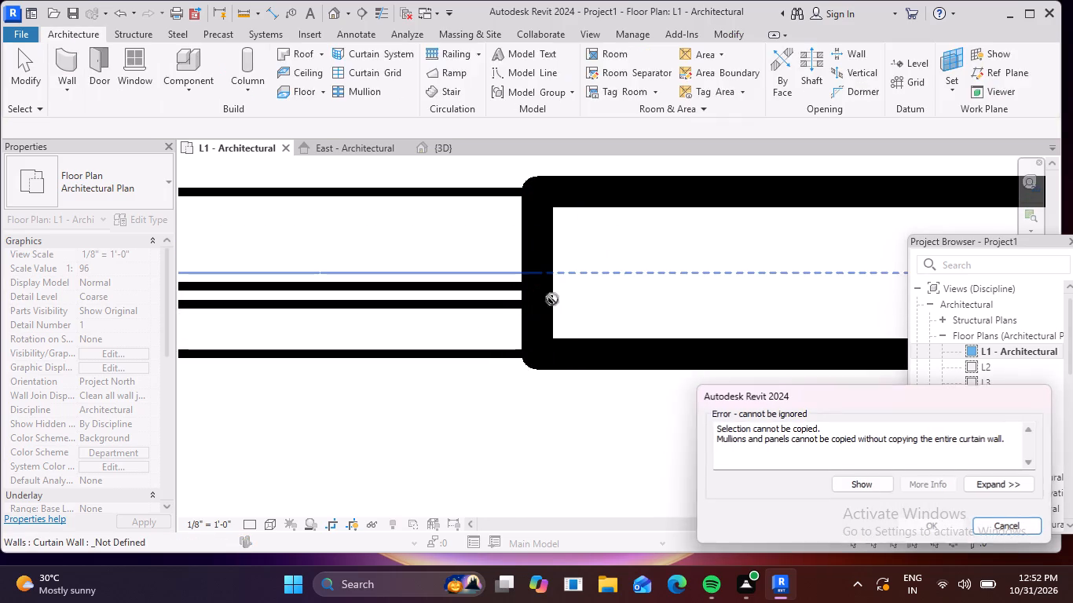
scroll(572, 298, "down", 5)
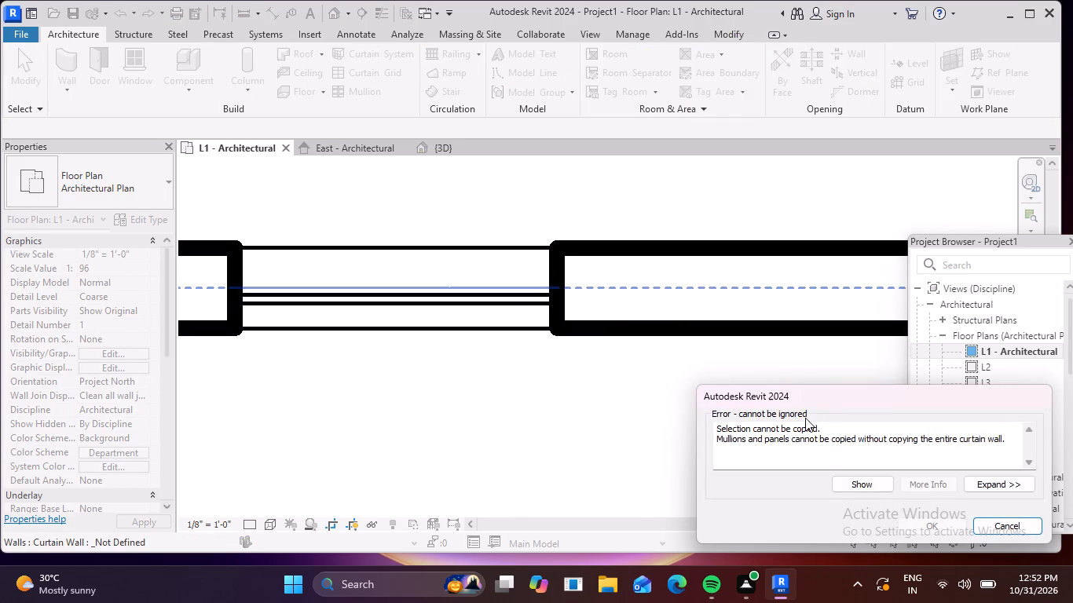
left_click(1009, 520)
Place 2.5" x 5" rectangular mullions along the top and both side grid lines of the second ground-floor front window.
scroll(646, 385, "down", 6)
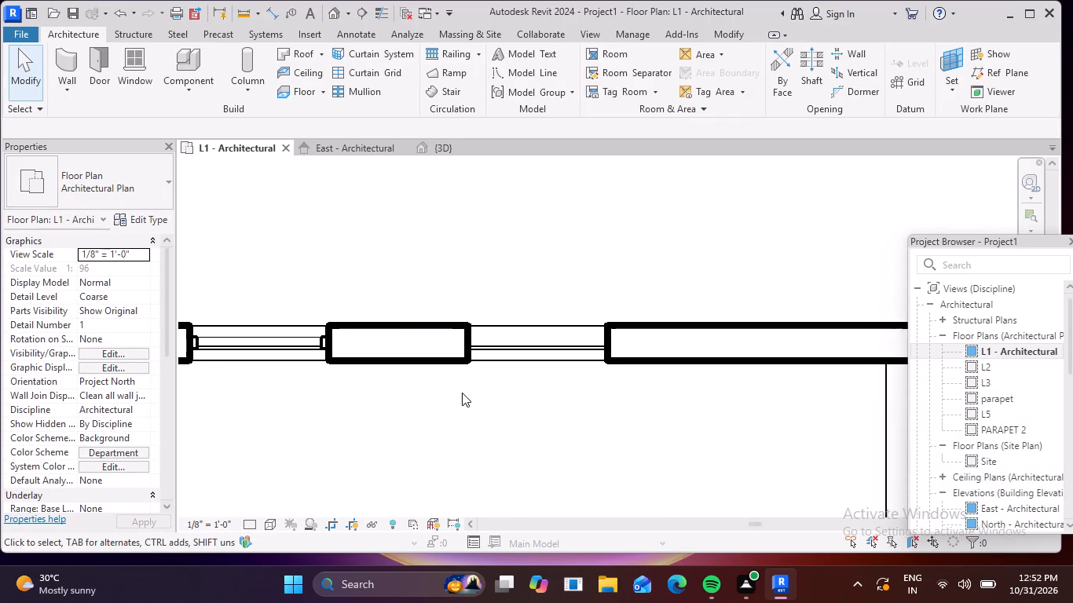
scroll(455, 391, "down", 3)
scroll(323, 348, "up", 6)
left_click(366, 91)
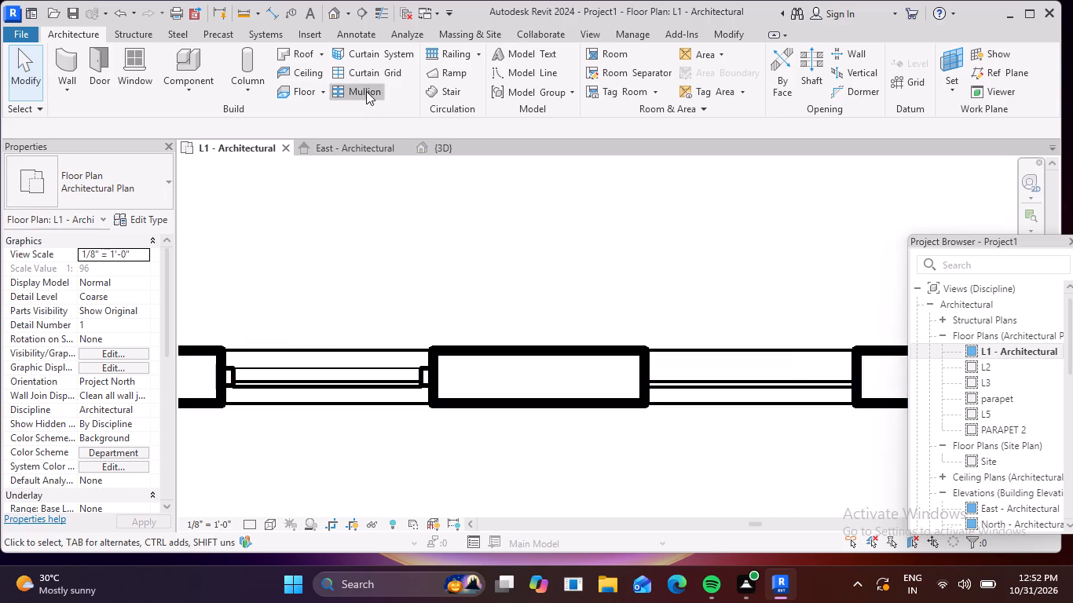
scroll(588, 179, "down", 2)
middle_click_drag(568, 203, 274, 163)
scroll(381, 264, "down", 3)
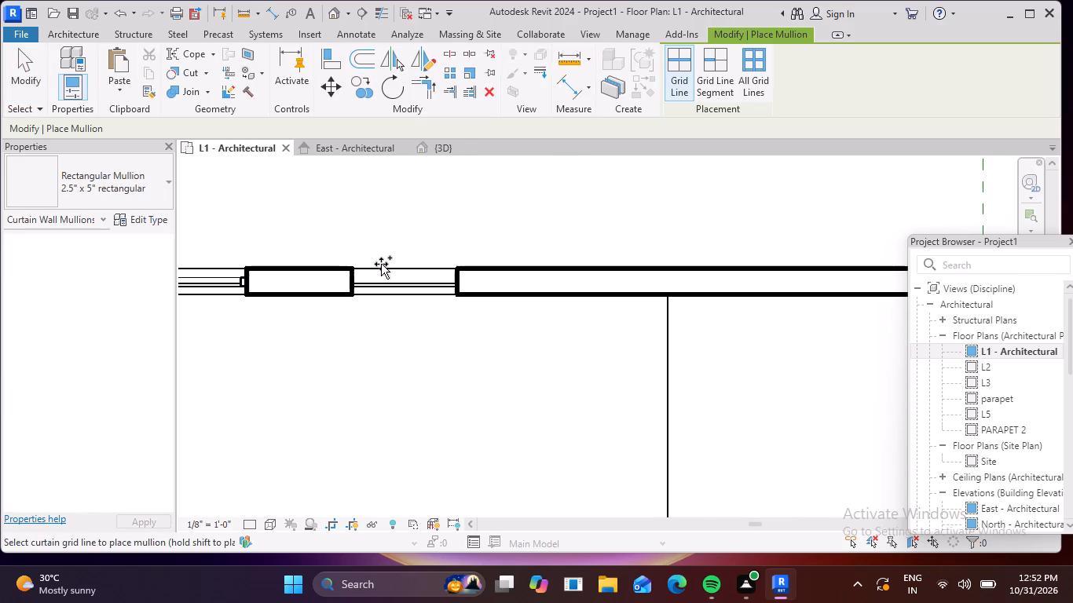
scroll(437, 284, "up", 6)
left_click(479, 278)
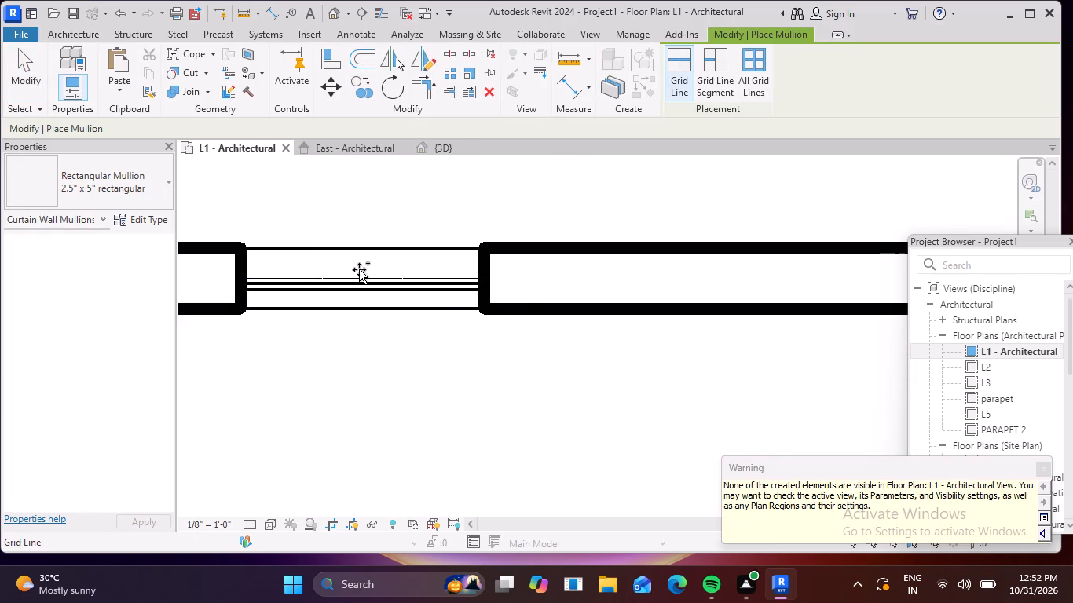
key("space")
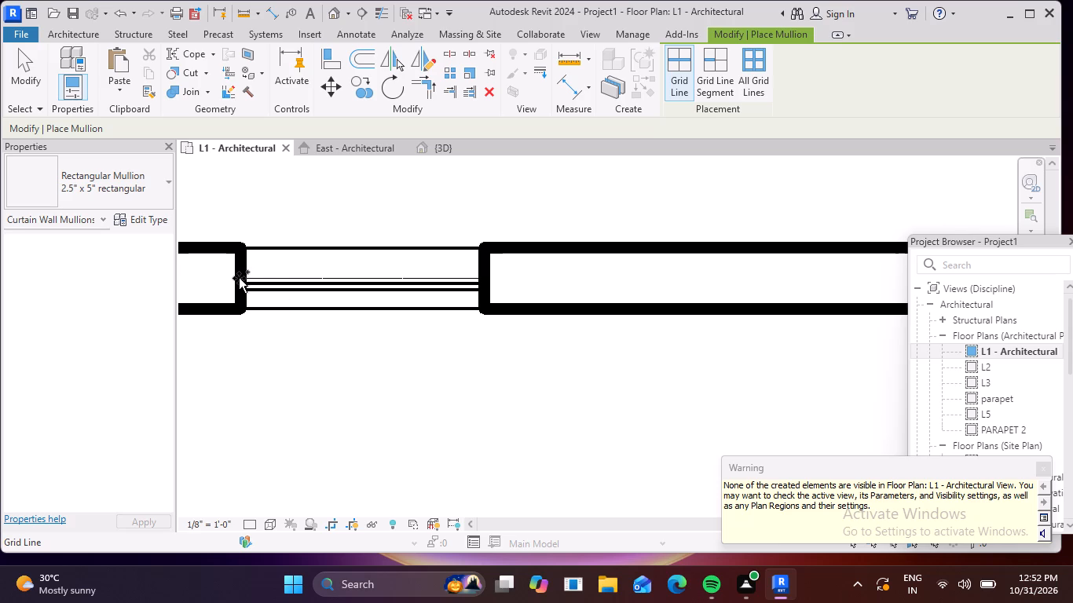
left_click(247, 279)
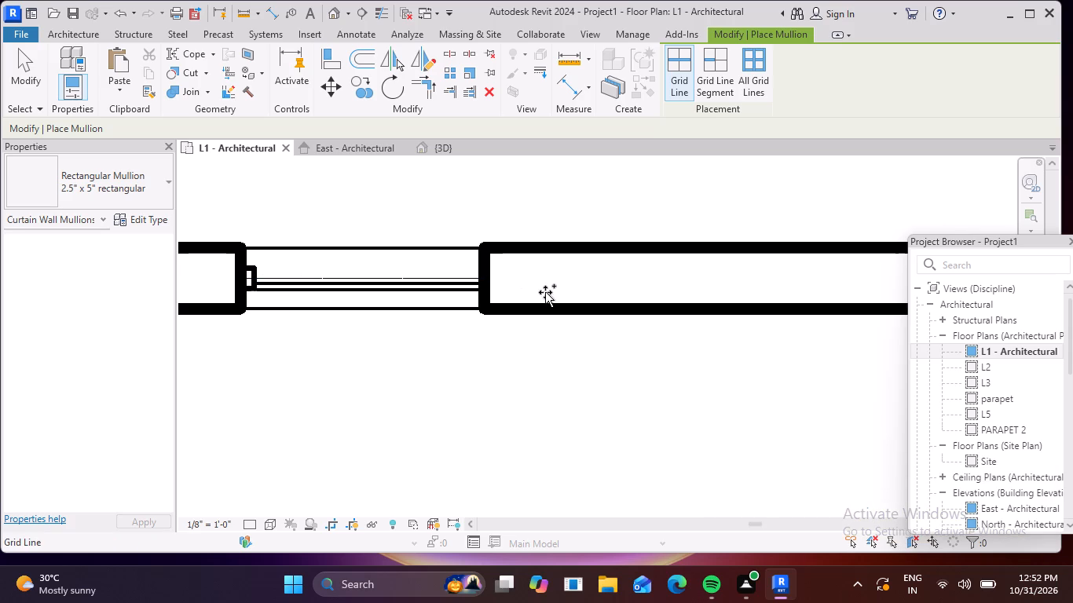
left_click(479, 278)
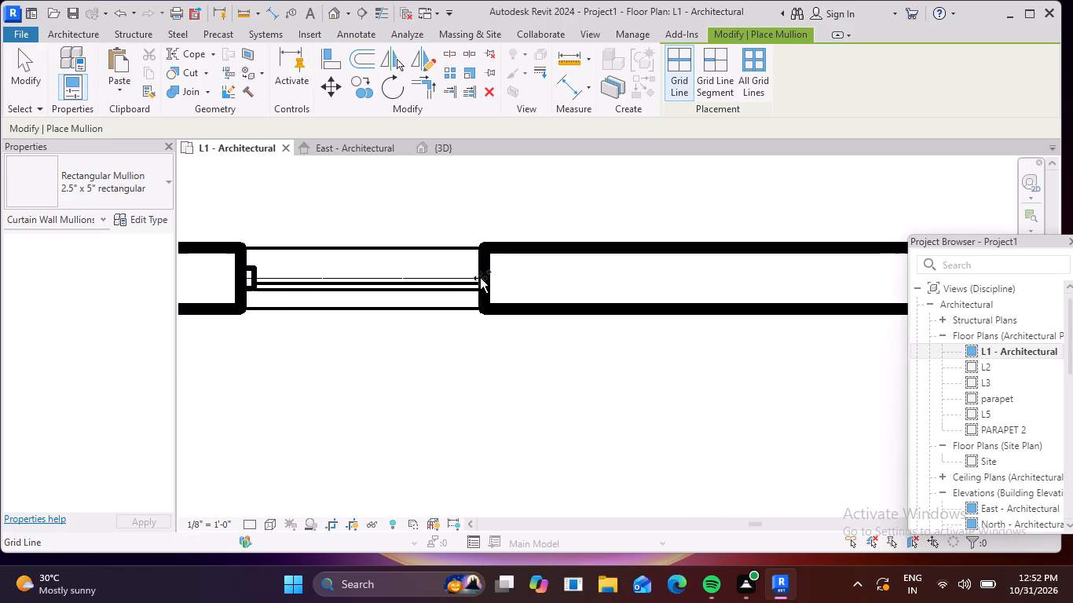
Place 2.5" x 5" rectangular mullions along the top and both side grid lines of the third ground-floor front window.
scroll(707, 298, "down", 5)
middle_click_drag(668, 294, 236, 291)
scroll(668, 294, "up", 1)
scroll(315, 296, "down", 6)
scroll(685, 314, "down", 1)
middle_click_drag(525, 311, 315, 311)
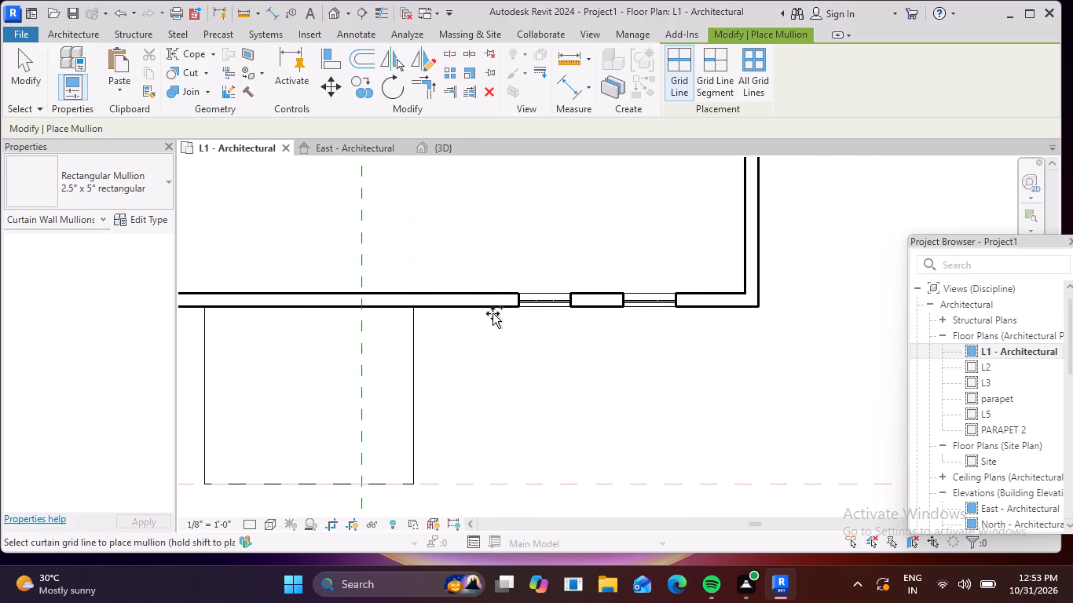
scroll(497, 310, "up", 6)
left_click(528, 296)
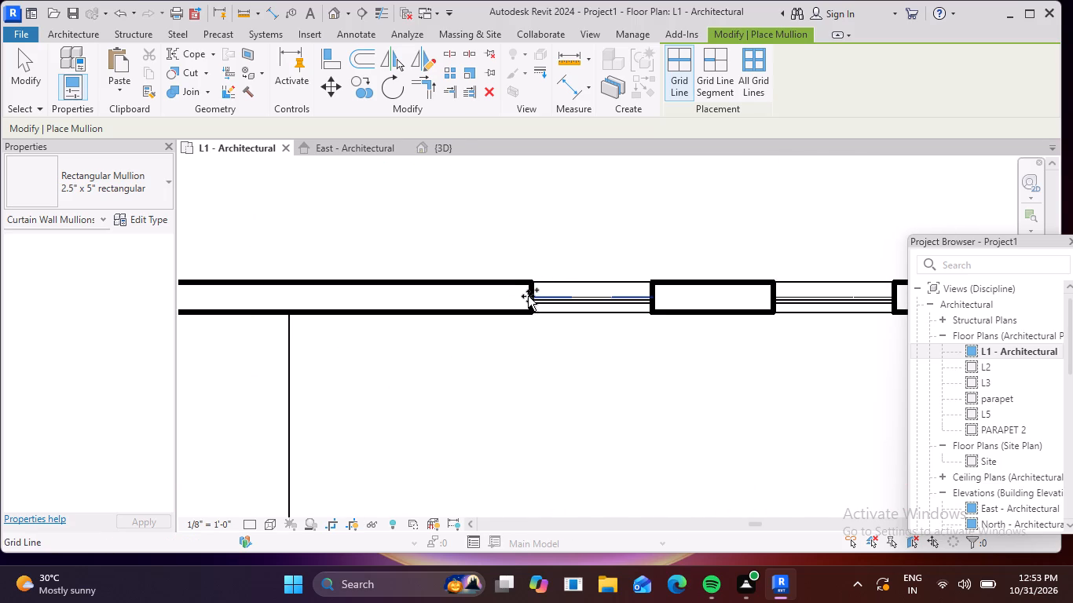
left_click(650, 297)
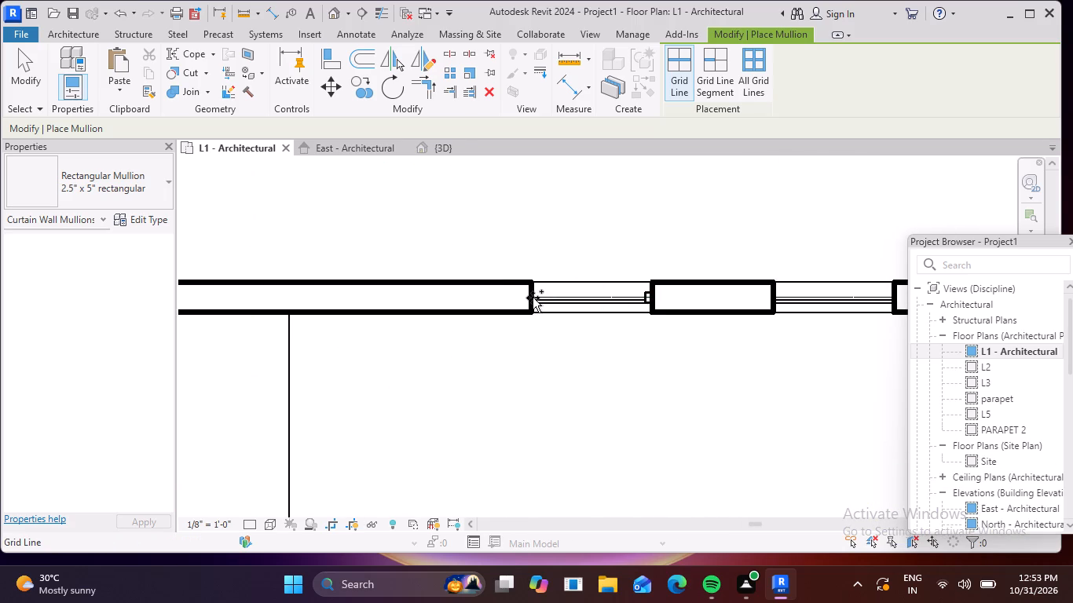
left_click(533, 298)
Place 2.5" x 5" rectangular mullions along the top and both side grid lines of the fourth front window, nearest the building corner.
scroll(571, 305, "down", 2)
middle_click_drag(579, 313, 390, 317)
scroll(608, 312, "up", 5)
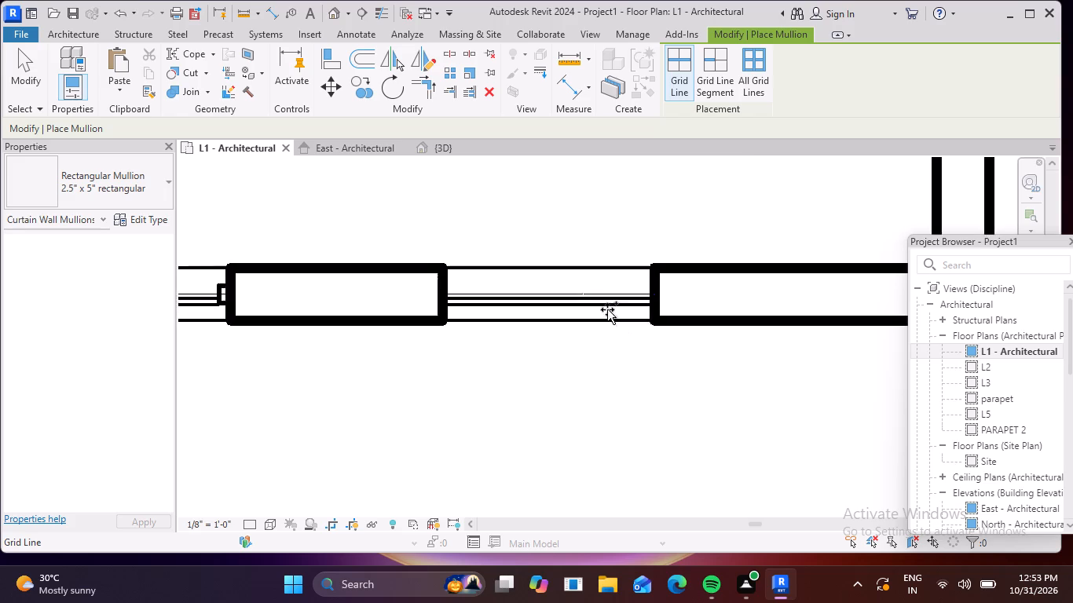
scroll(607, 309, "up", 6)
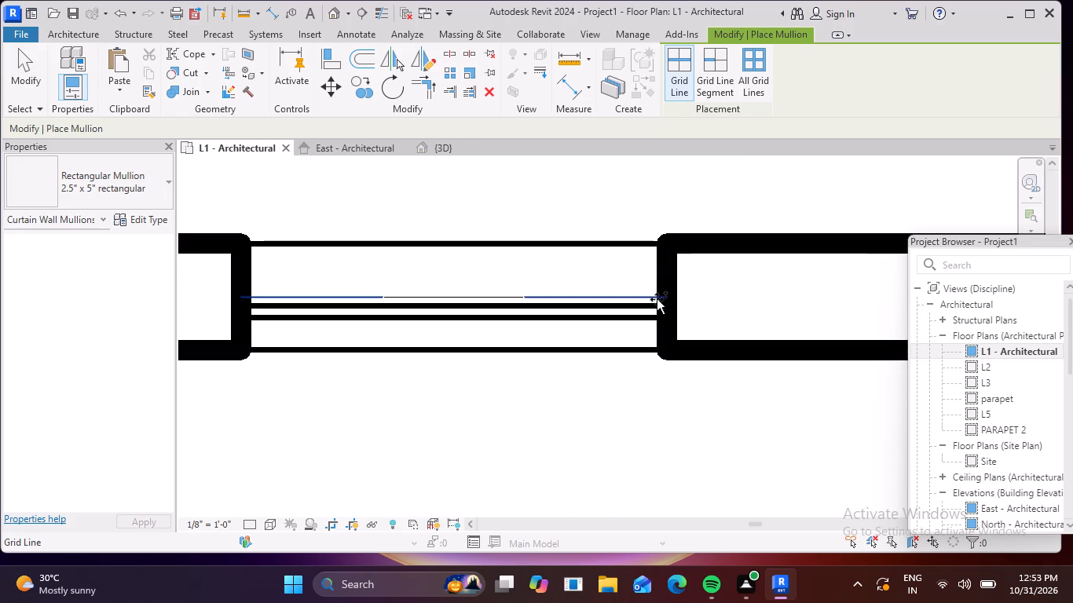
left_click(657, 299)
left_click(656, 307)
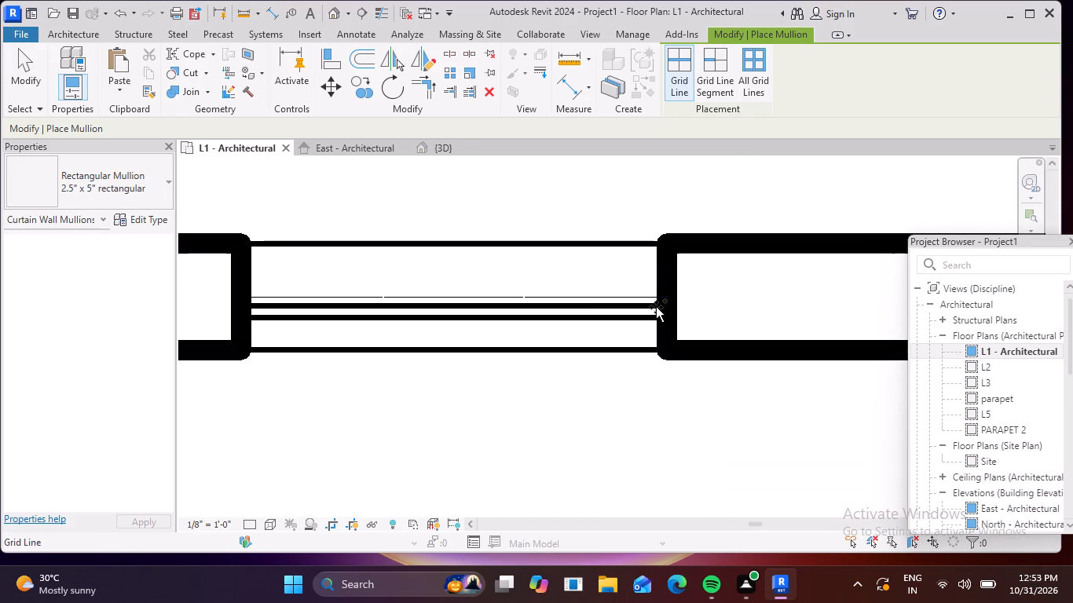
left_click(254, 305)
scroll(515, 190, "down", 5)
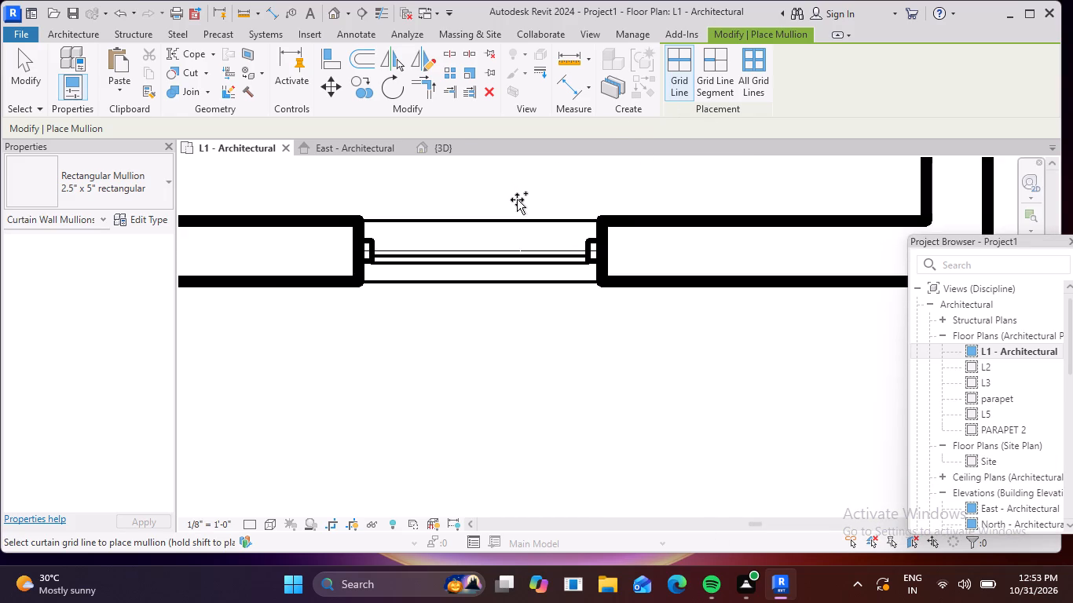
scroll(517, 204, "down", 3)
middle_click_drag(502, 218, 534, 326)
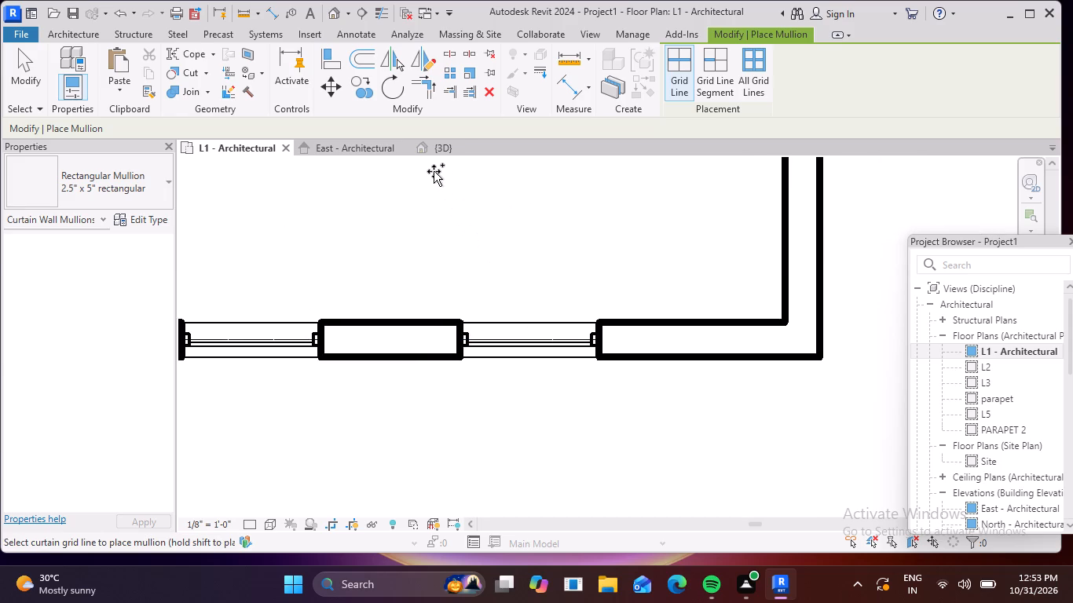
key("Escape")
key("Escape")
Open the 3D view and examine the mullion frames of the ground-floor front windows for missing members.
left_click(342, 18)
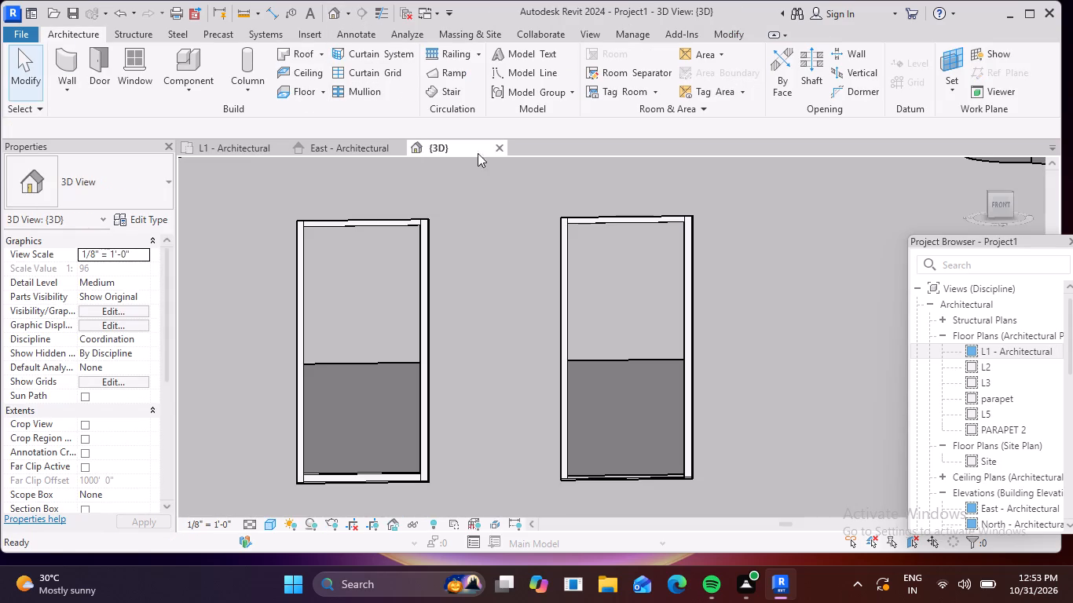
scroll(527, 222, "down", 2)
middle_click_drag(613, 265, 386, 242)
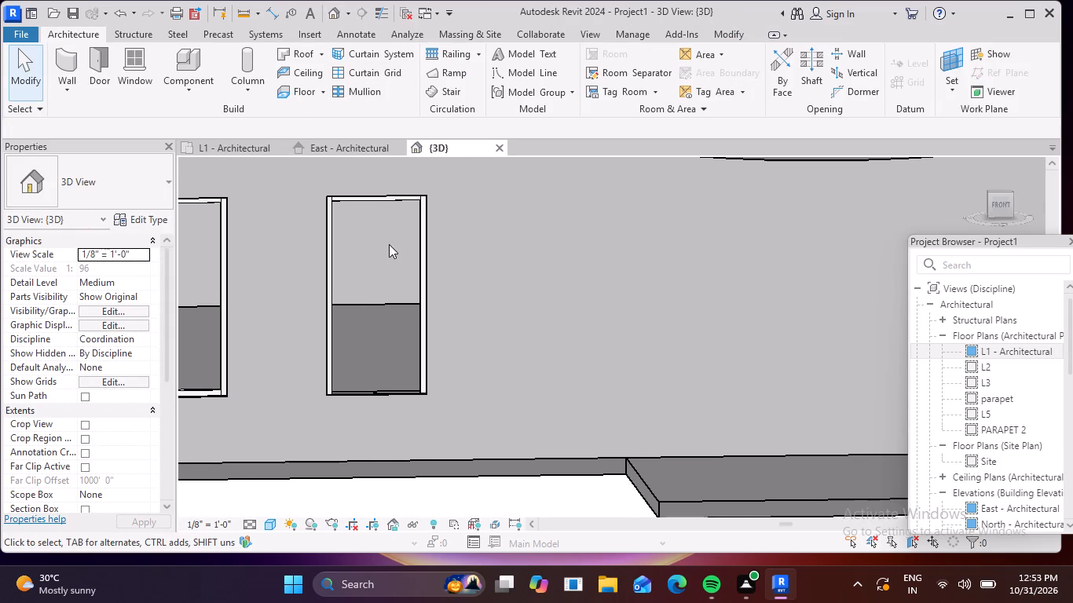
scroll(618, 274, "down", 3)
middle_click_drag(628, 287, 269, 262)
scroll(805, 315, "up", 3)
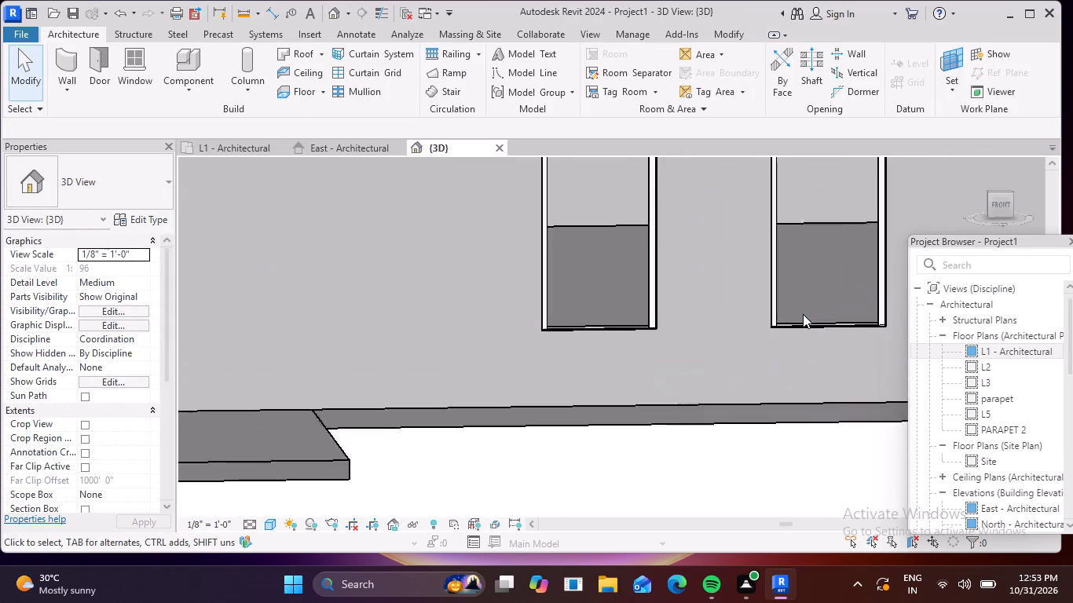
scroll(803, 314, "up", 2)
scroll(666, 313, "down", 7)
middle_click_drag(361, 277, 782, 373)
scroll(650, 407, "up", 6)
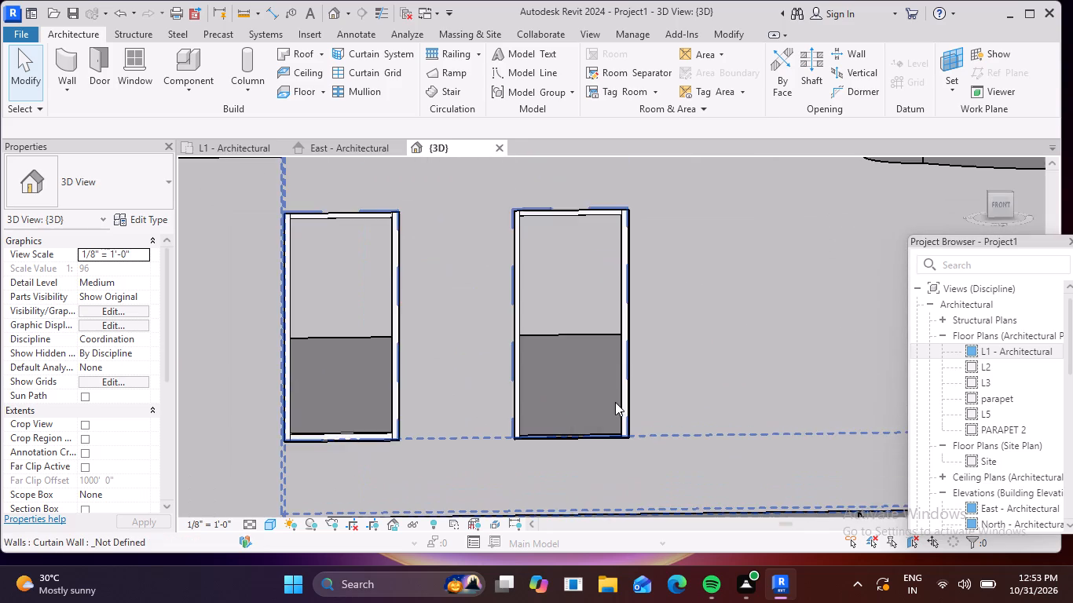
Place a 2.5" x 5" rectangular mullion along the bottom grid line of the second ground-floor front window.
scroll(614, 400, "up", 7)
middle_click_drag(558, 415, 512, 308)
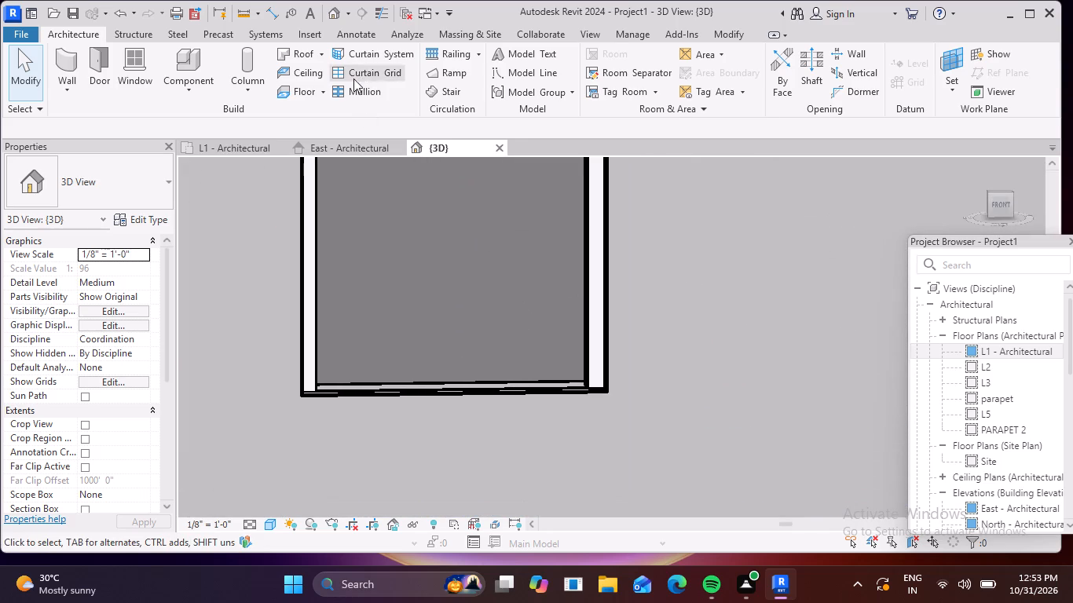
left_click(352, 95)
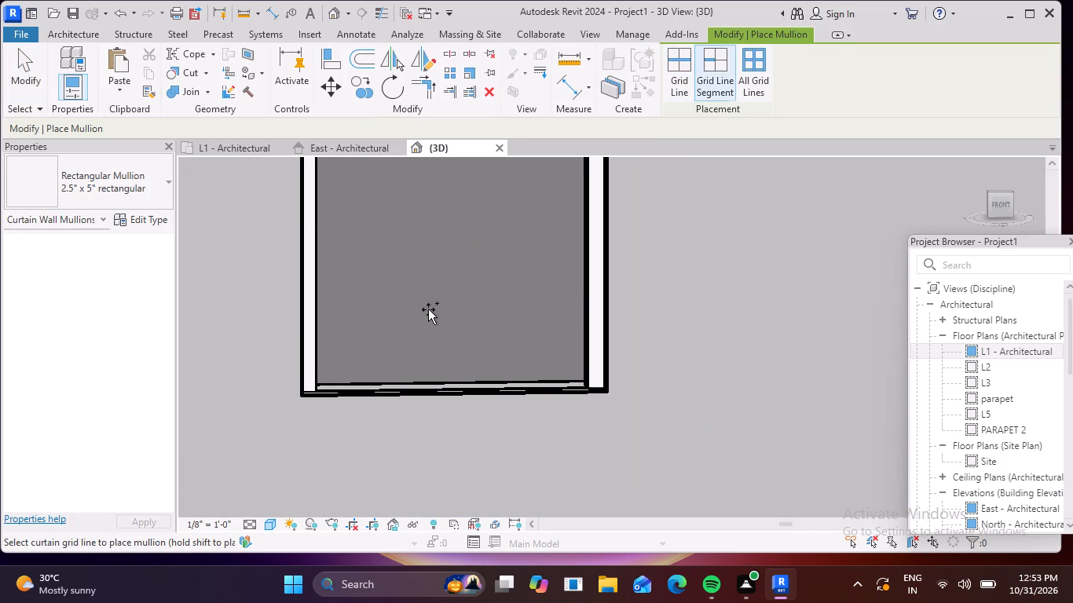
middle_click_drag(428, 309, 427, 333, "shift")
middle_click_drag(426, 370, 452, 279)
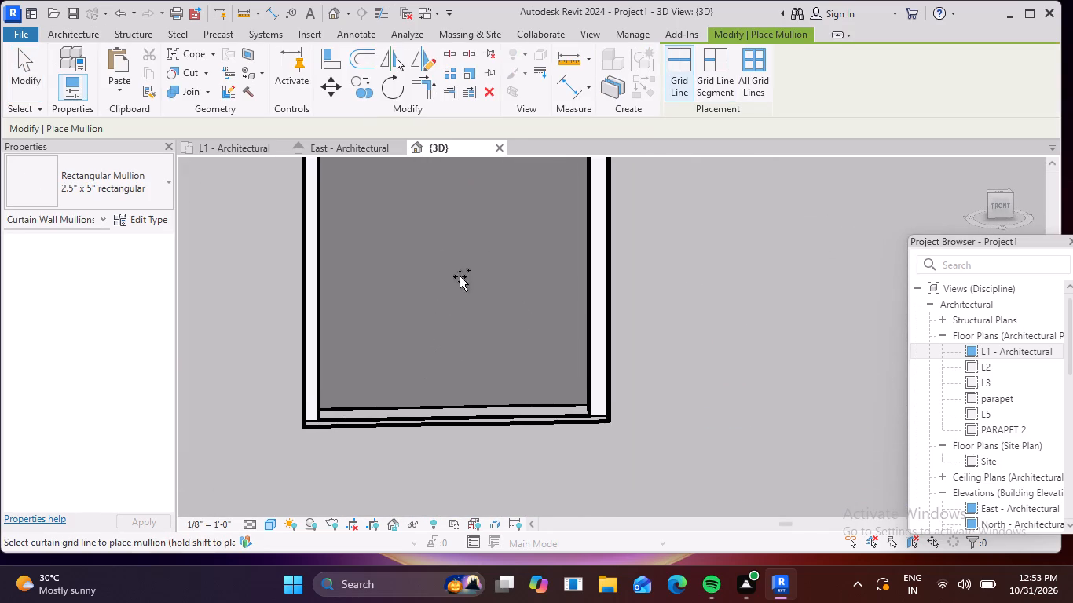
middle_click_drag(498, 262, 497, 281, "shift")
scroll(498, 261, "down", 1, "shift")
scroll(497, 281, "down", 7)
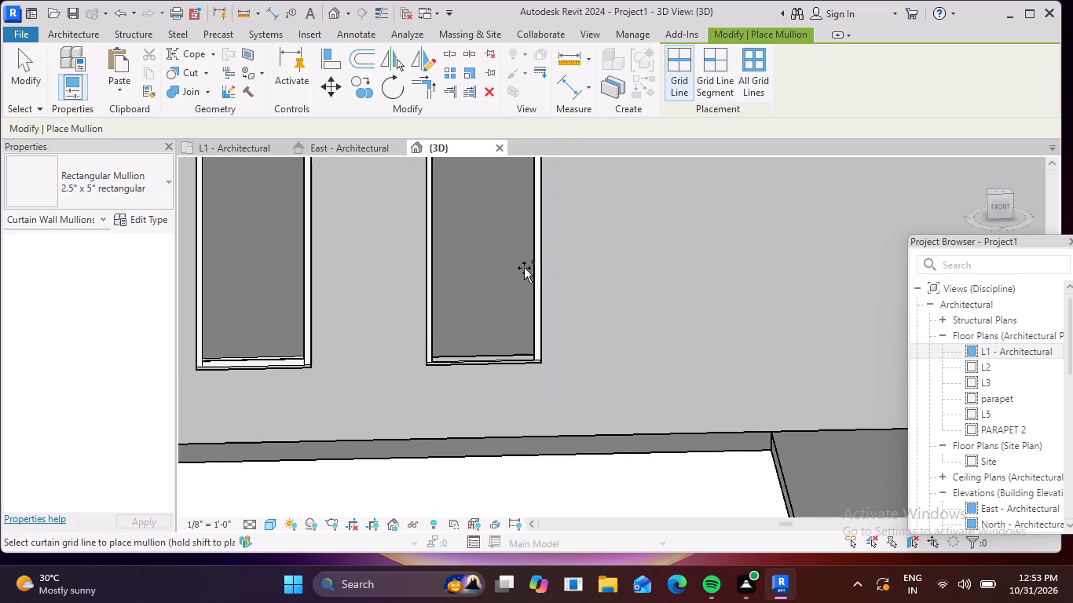
middle_click_drag(525, 257, 517, 326, "shift")
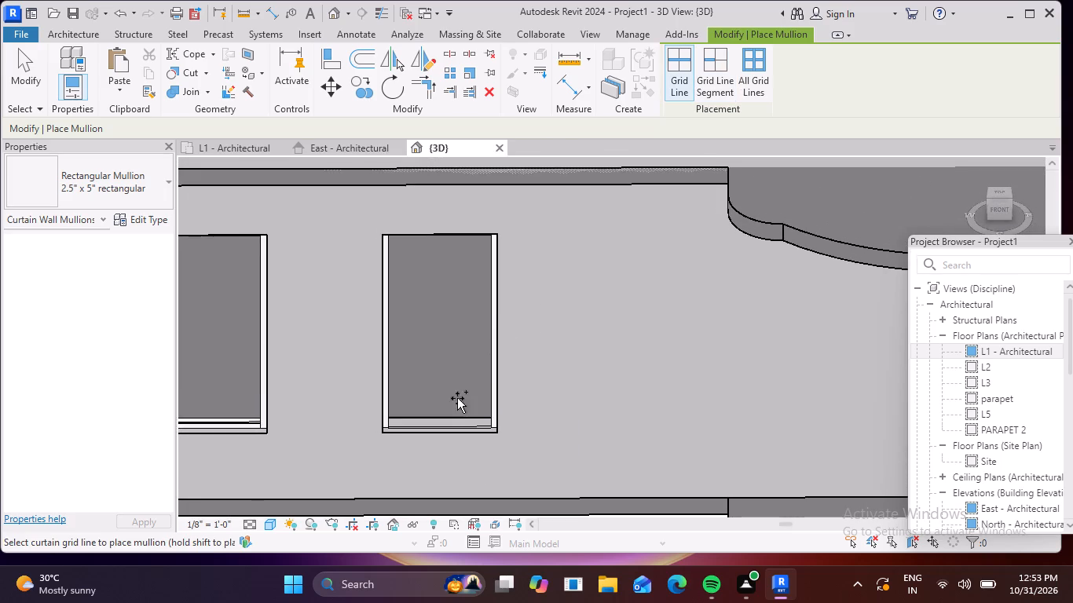
scroll(438, 438, "up", 13)
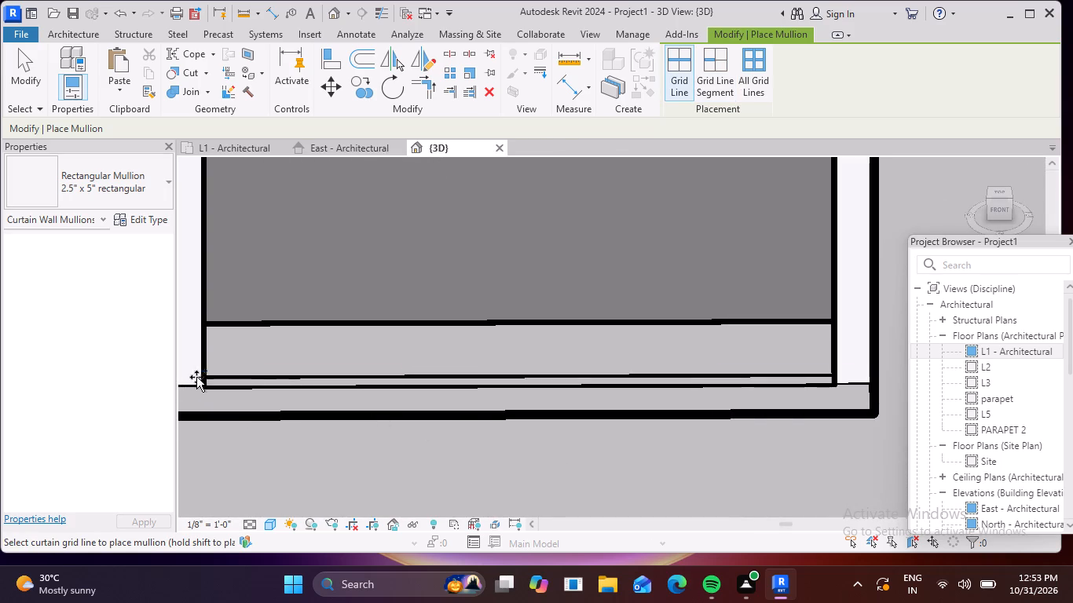
left_click(203, 386)
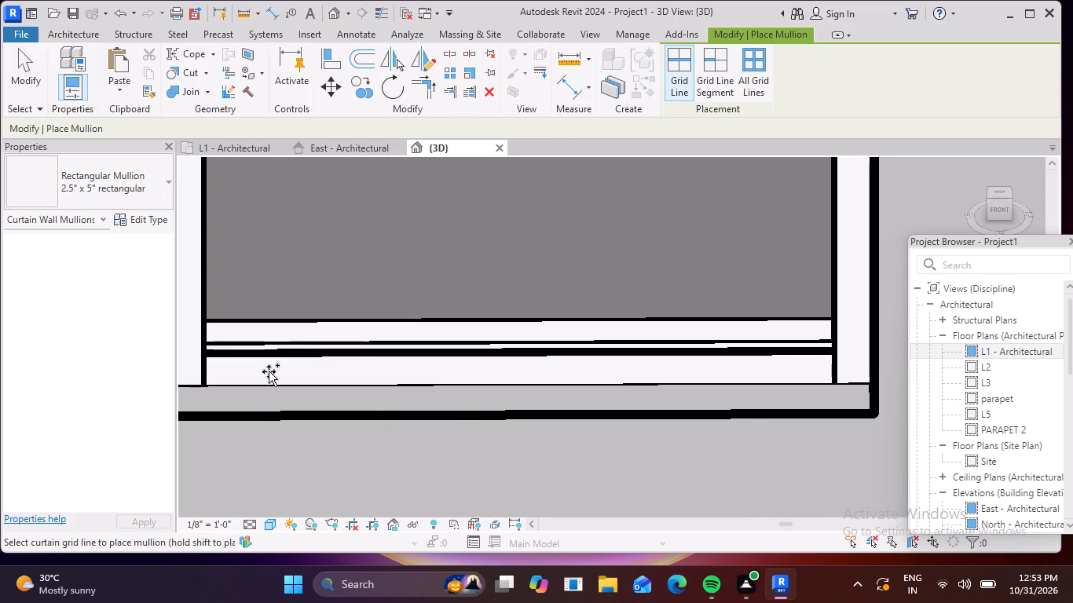
Place a 2.5" x 5" rectangular mullion along the bottom grid line of the third ground-floor front window.
scroll(297, 364, "down", 8)
scroll(460, 367, "down", 6)
scroll(661, 364, "down", 2)
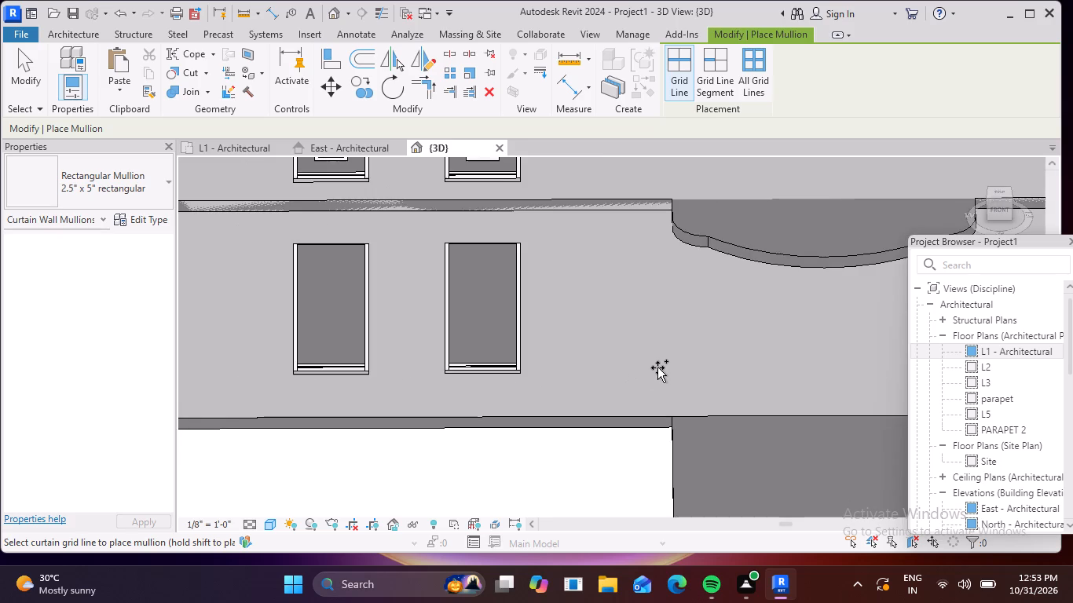
middle_click_drag(648, 366, 225, 287)
middle_click_drag(708, 298, 574, 300)
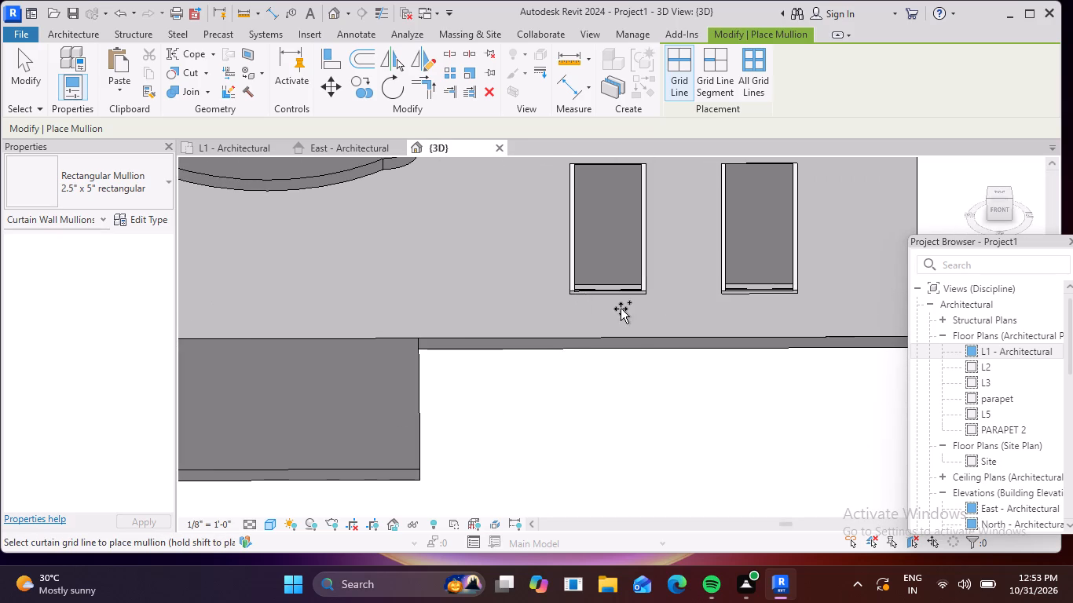
scroll(612, 301, "up", 6)
scroll(508, 277, "up", 11)
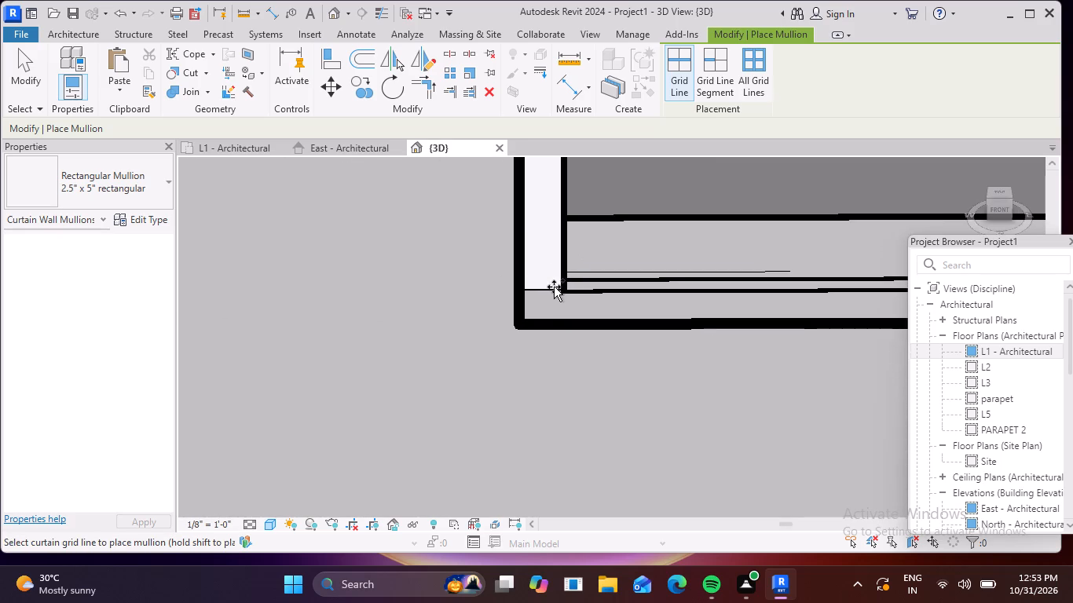
left_click(563, 292)
Place a 2.5" x 5" rectangular mullion along the bottom grid line of the fourth front window, nearest the building corner.
scroll(564, 294, "down", 12)
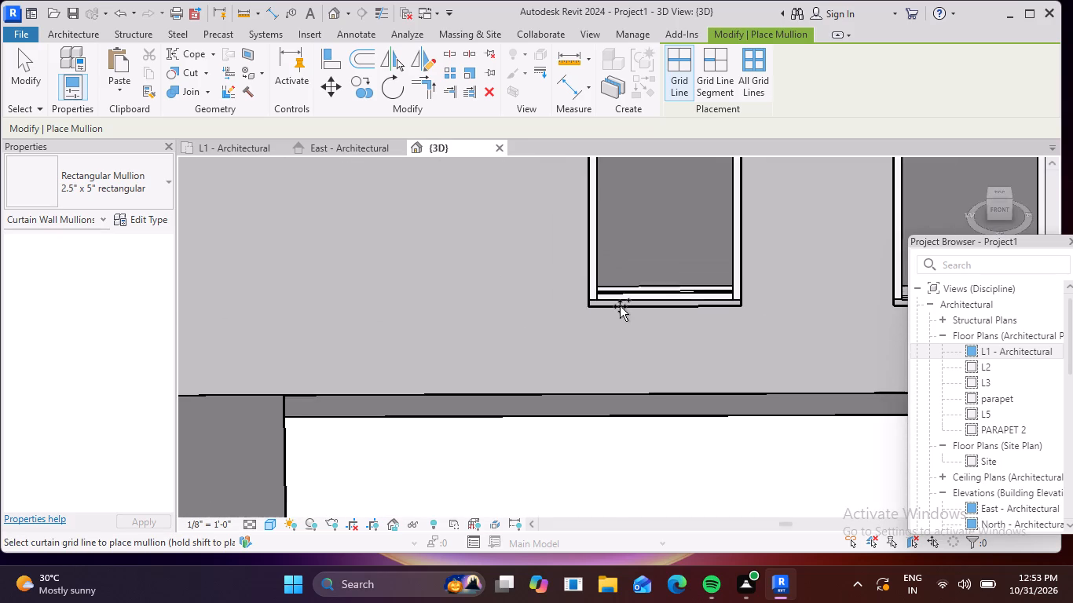
scroll(657, 312, "down", 3)
middle_click_drag(739, 302, 430, 259)
scroll(588, 266, "up", 7)
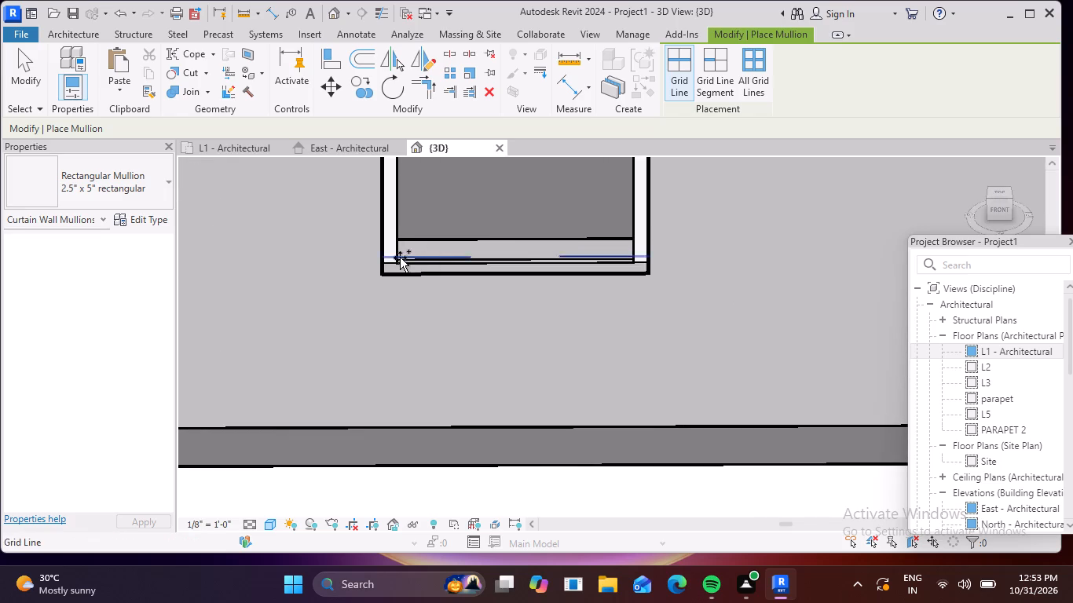
scroll(400, 258, "up", 7)
left_click(392, 275)
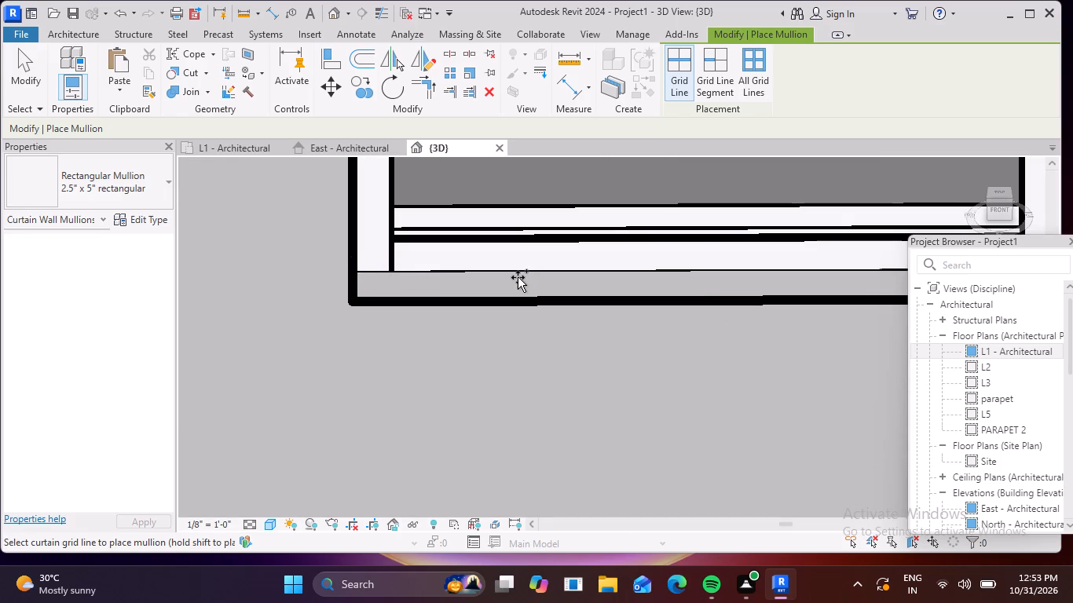
key("Escape")
scroll(522, 277, "down", 14)
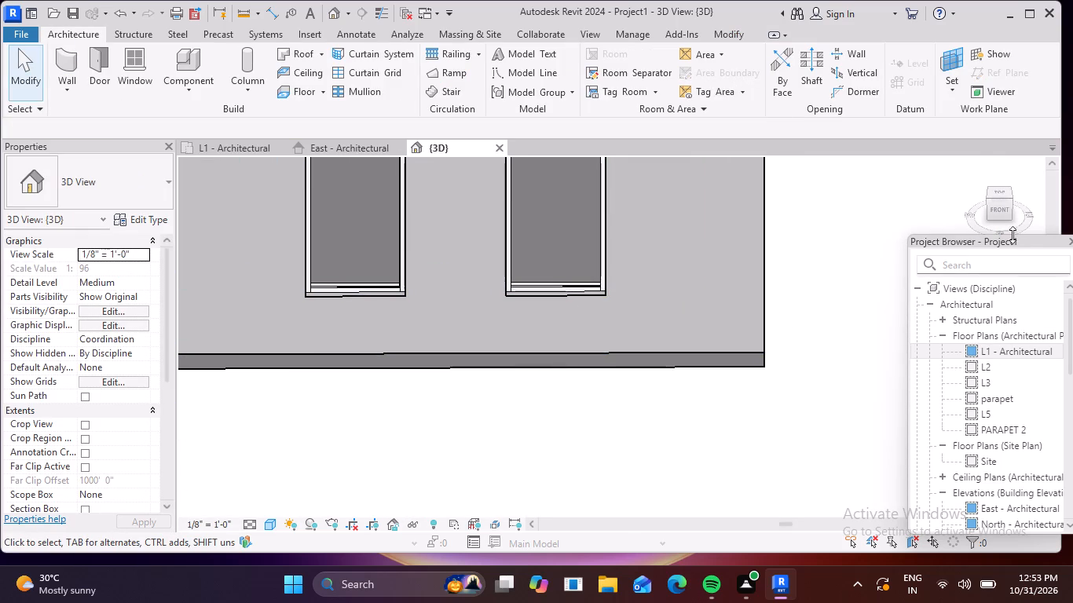
Orient the 3D view to the front and examine the mullion frames of the first two ground-floor windows.
double_click(1005, 210)
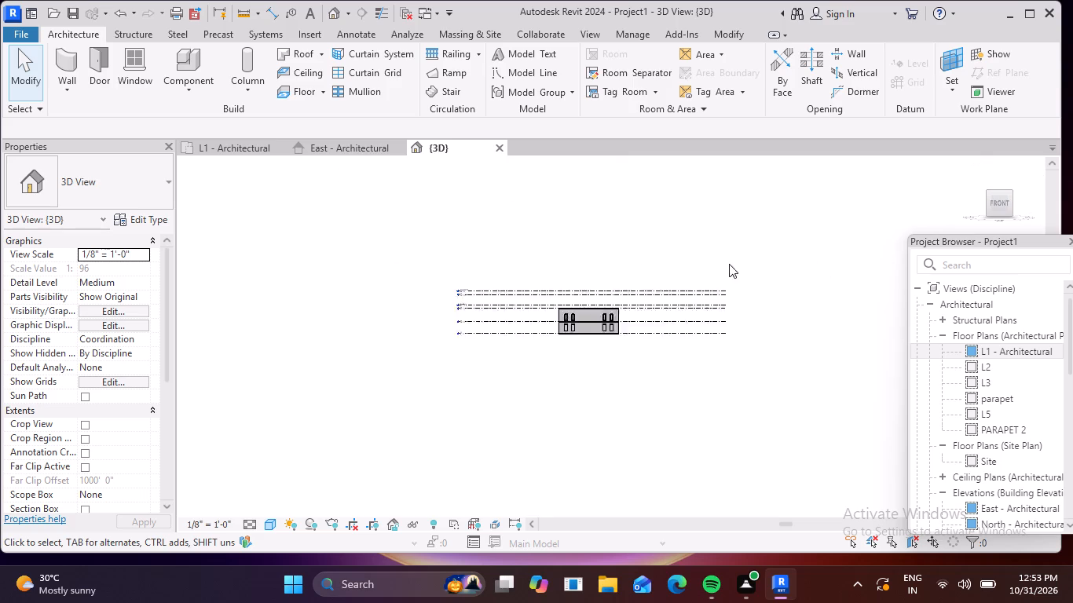
scroll(599, 393, "up", 8)
scroll(526, 342, "up", 8)
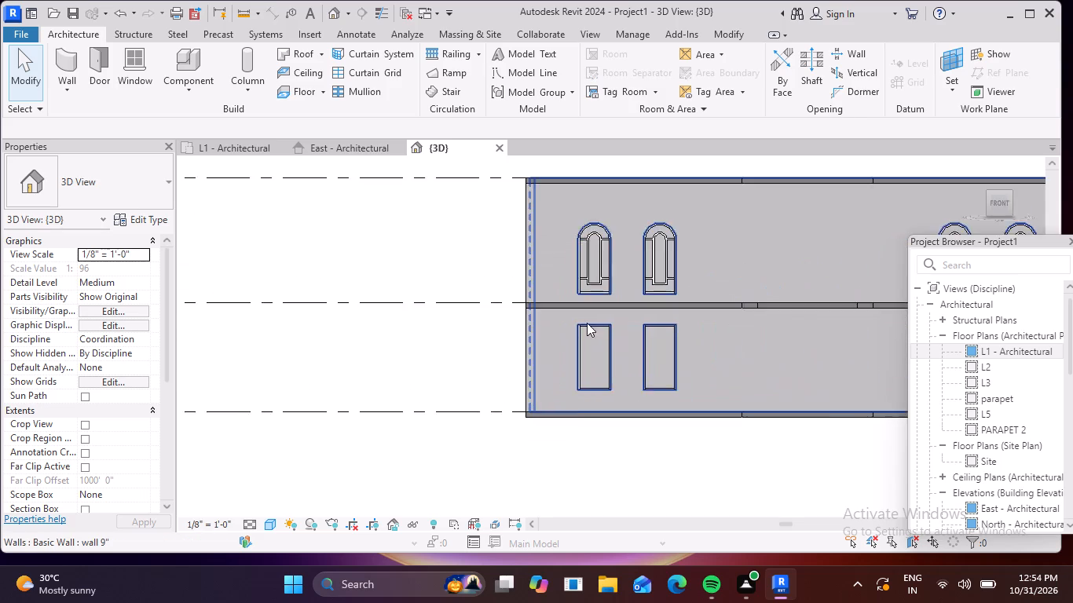
scroll(587, 323, "up", 7)
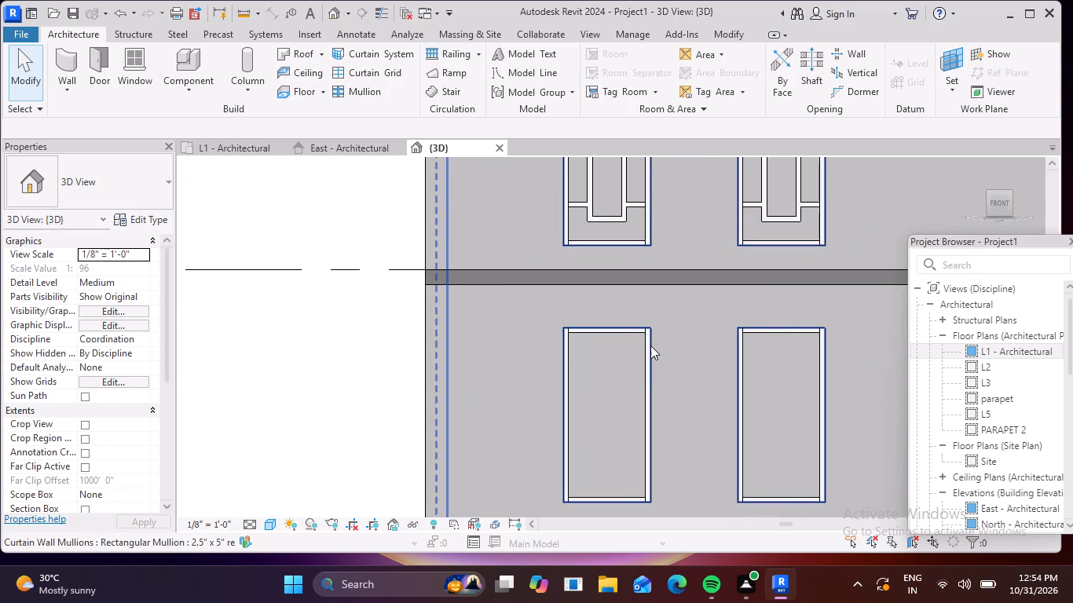
left_click(646, 350)
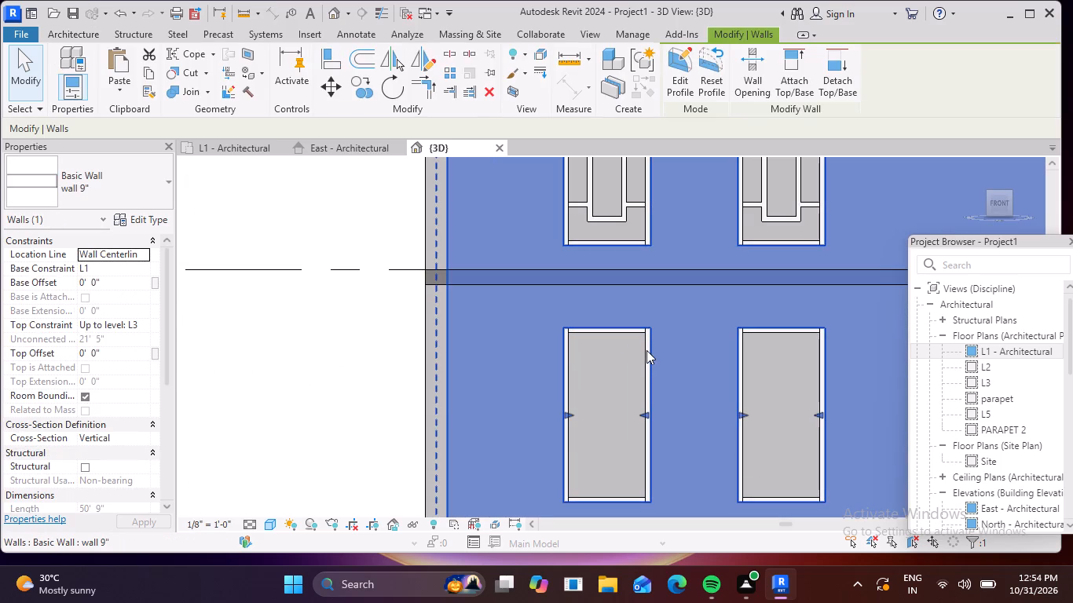
key("Escape")
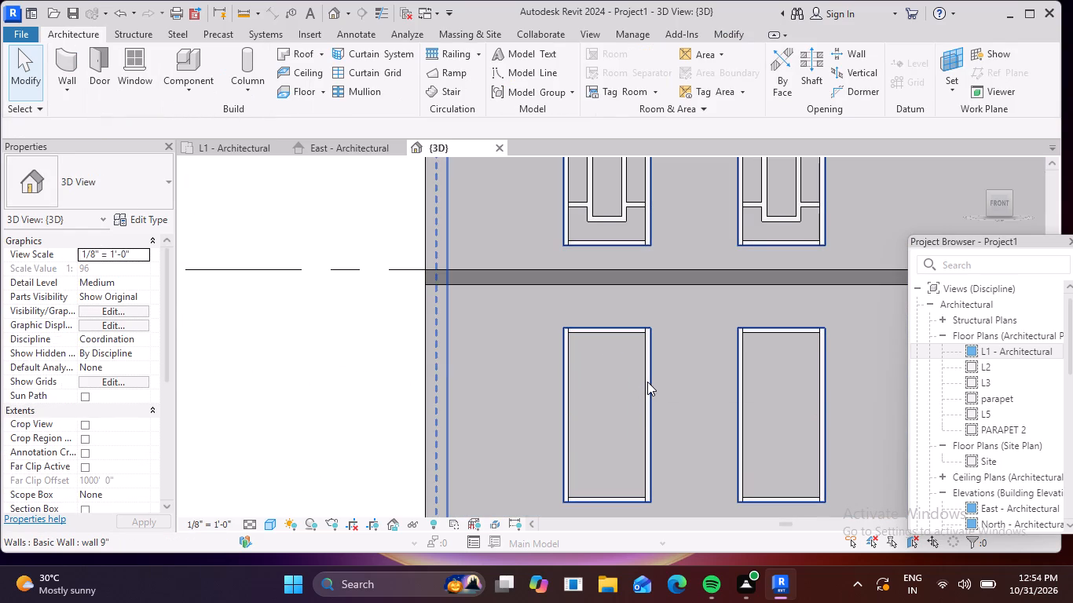
left_click(647, 381)
key("Escape")
scroll(643, 375, "up", 5)
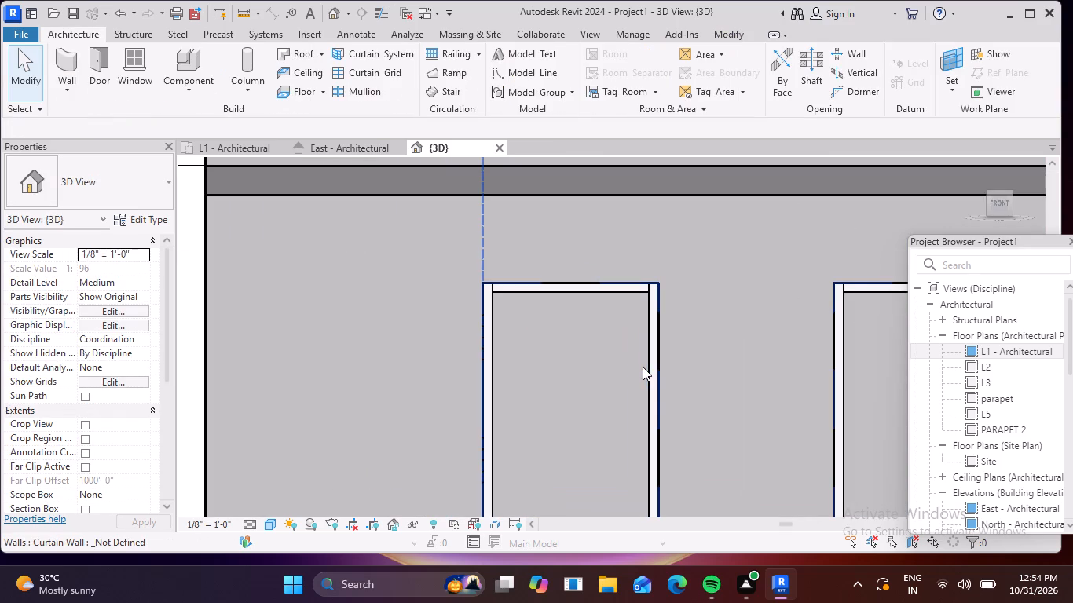
left_click(654, 373)
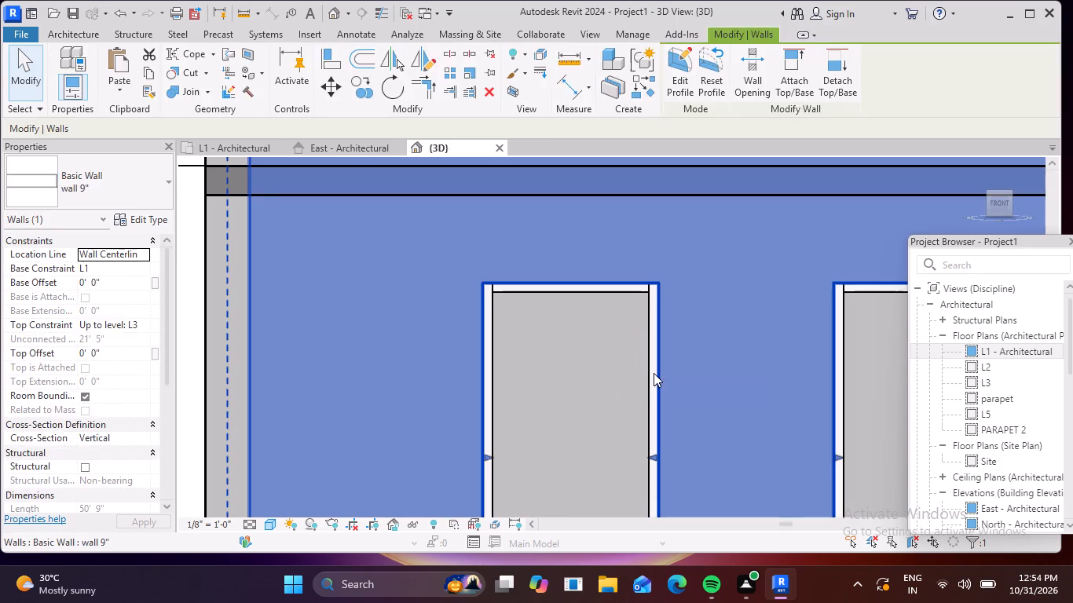
key("Escape")
left_click(644, 367)
key("Escape")
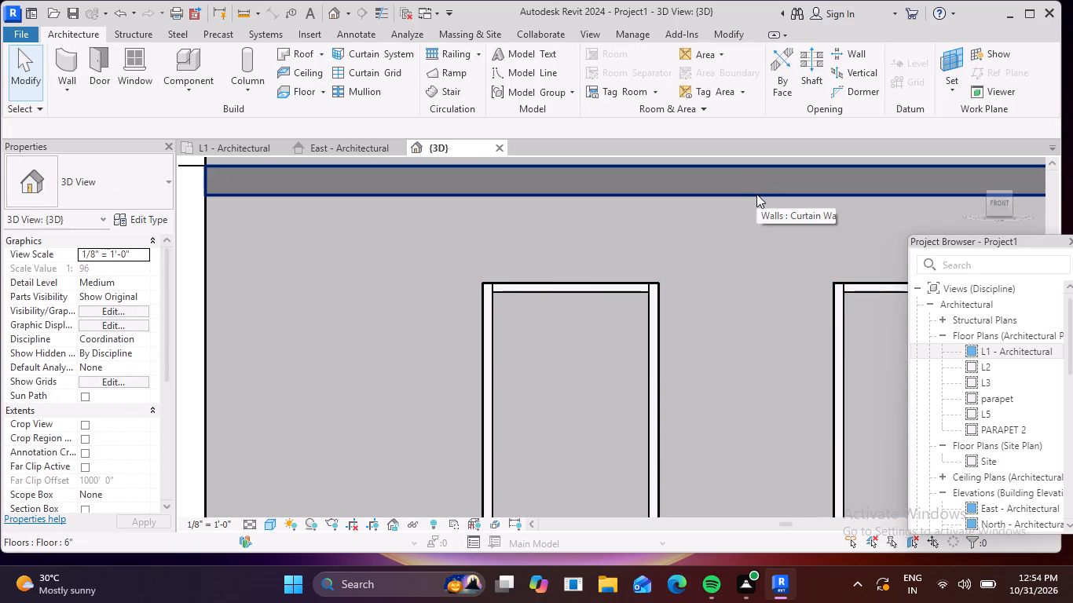
key("Escape")
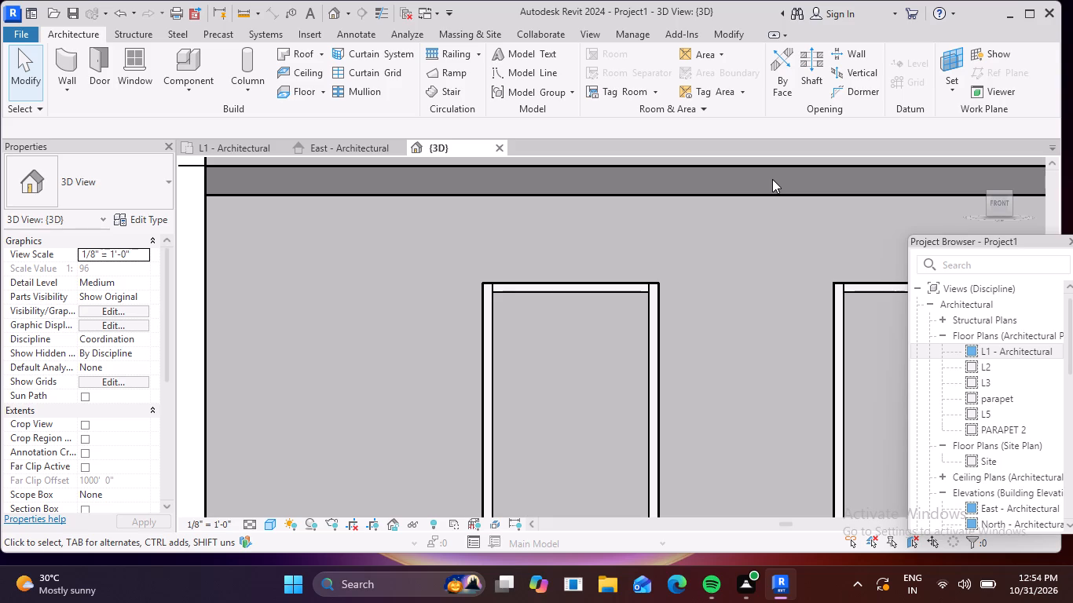
scroll(610, 336, "down", 4)
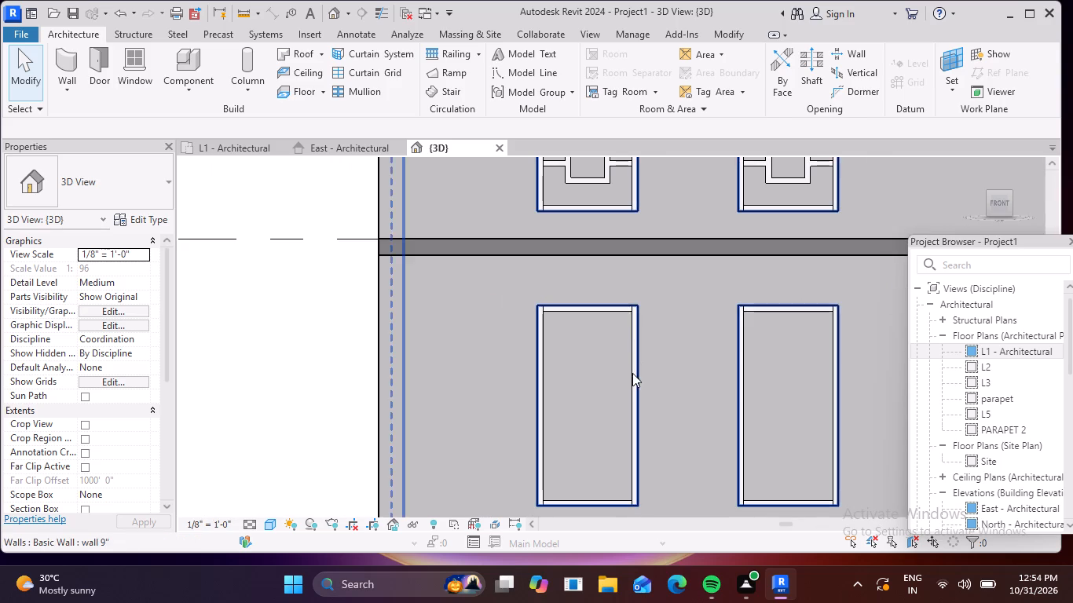
middle_click_drag(623, 382, 600, 312)
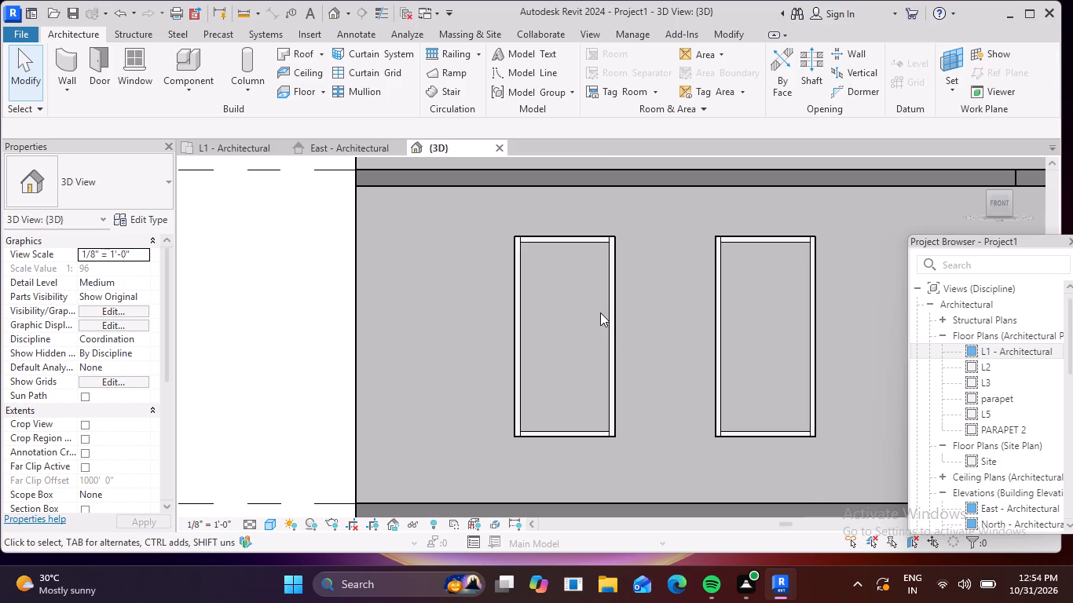
scroll(600, 312, "up", 4)
scroll(618, 312, "down", 2)
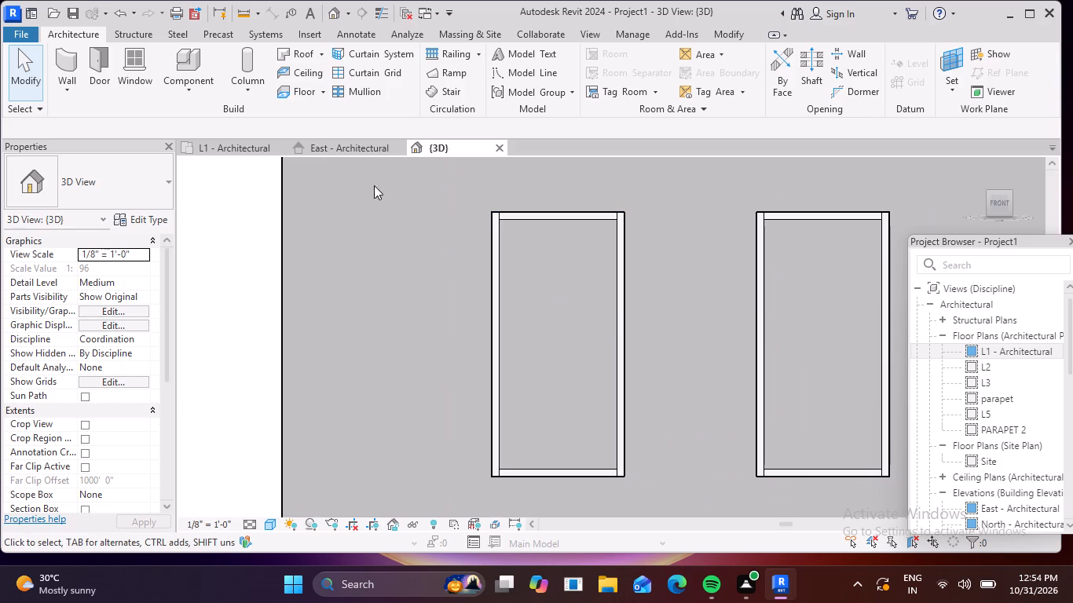
Place a vertical curtain grid line across all segments, 0'-10" from the left edge of the first ground-floor front window.
left_click(377, 75)
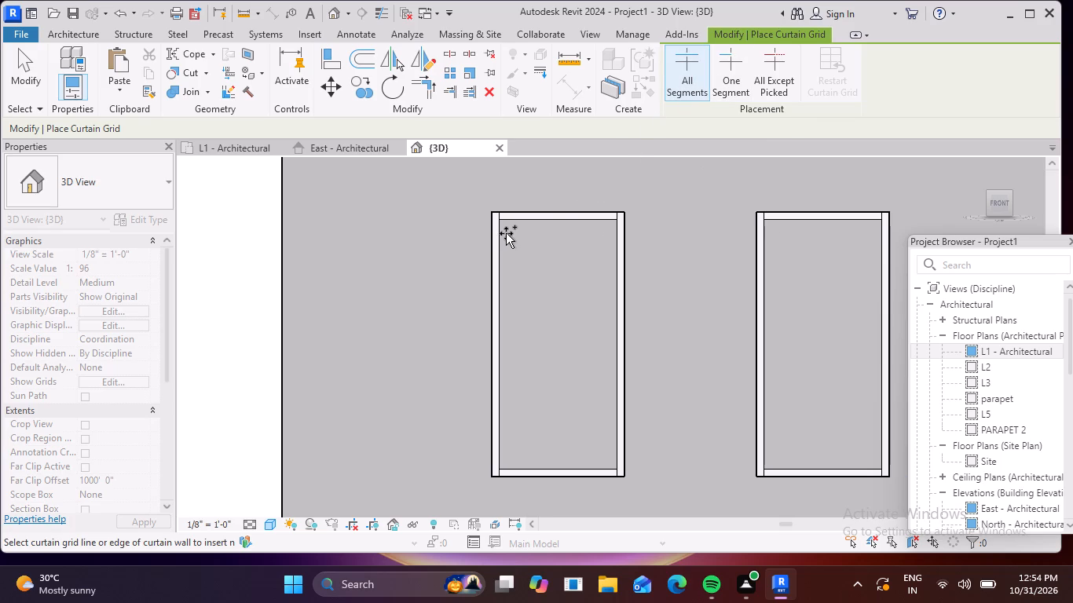
middle_click_drag(503, 222, 497, 315)
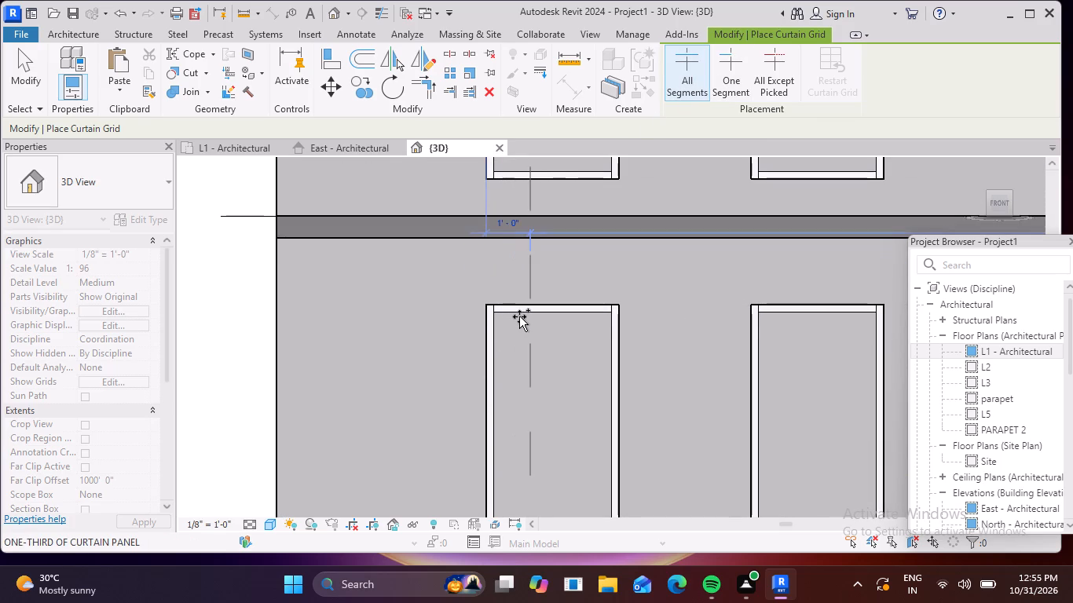
scroll(519, 316, "up", 4)
middle_click_drag(519, 316, 511, 332)
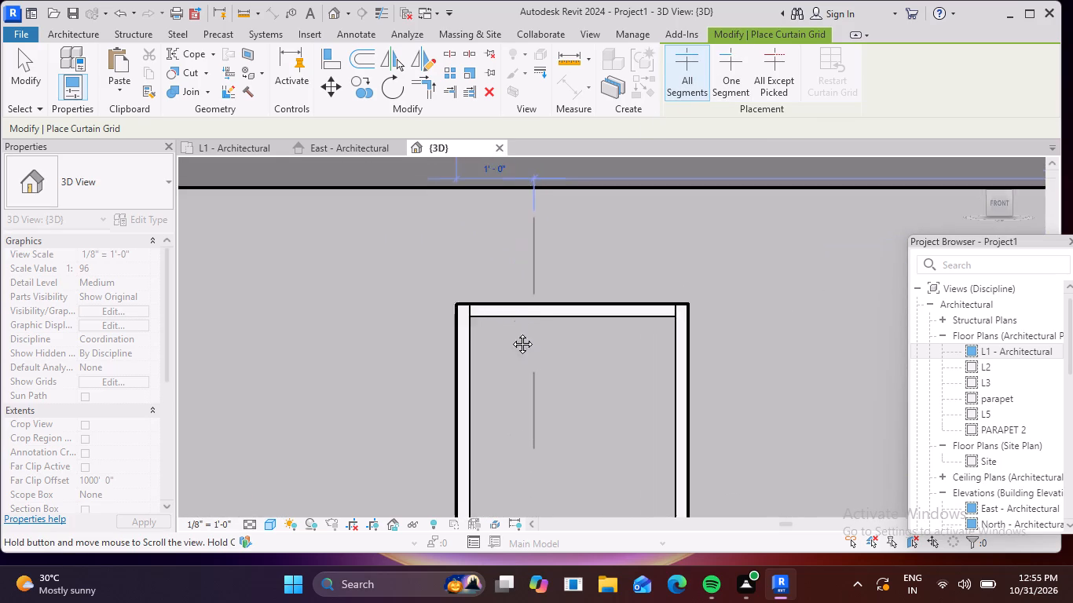
middle_click_drag(511, 332, 503, 404)
scroll(501, 387, "up", 3)
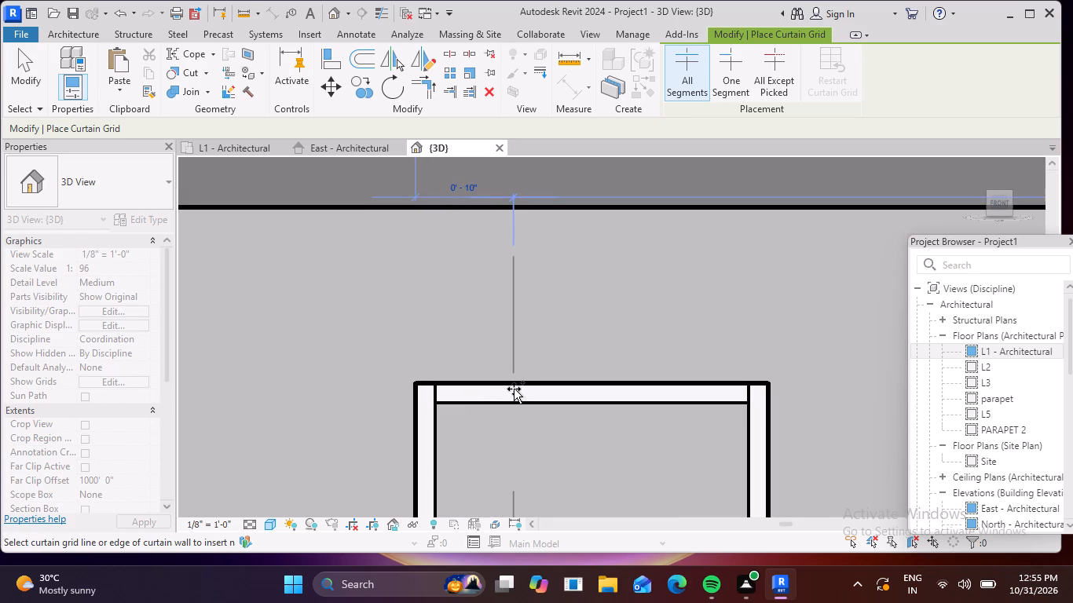
left_click(514, 389)
Examine how far the new vertical grid line runs through the first ground-floor window and the arched window above it.
scroll(551, 408, "down", 6)
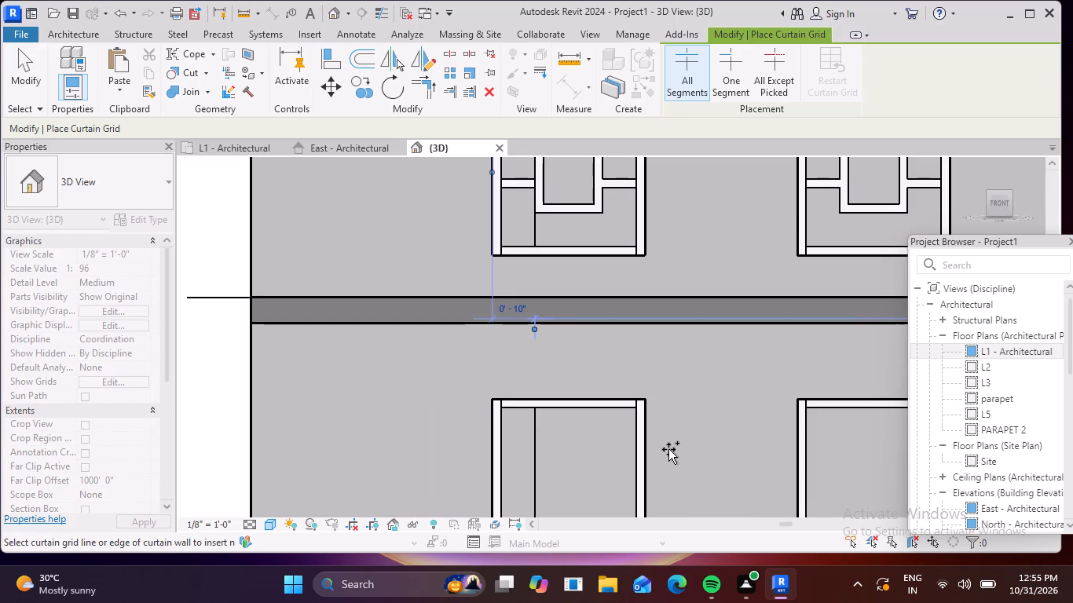
scroll(665, 447, "down", 7)
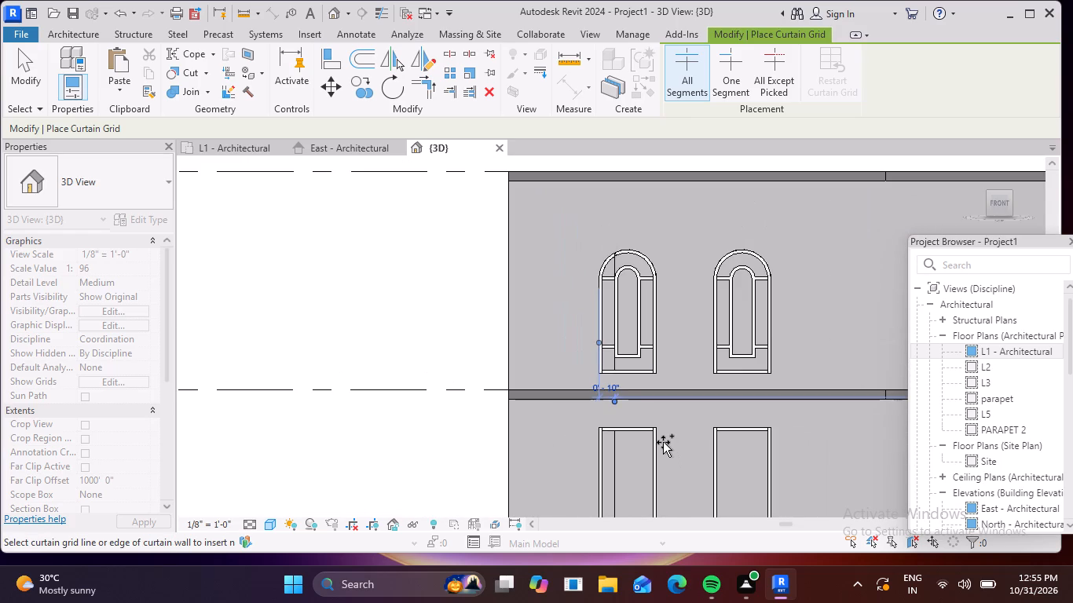
scroll(653, 408, "down", 2)
scroll(651, 407, "up", 7)
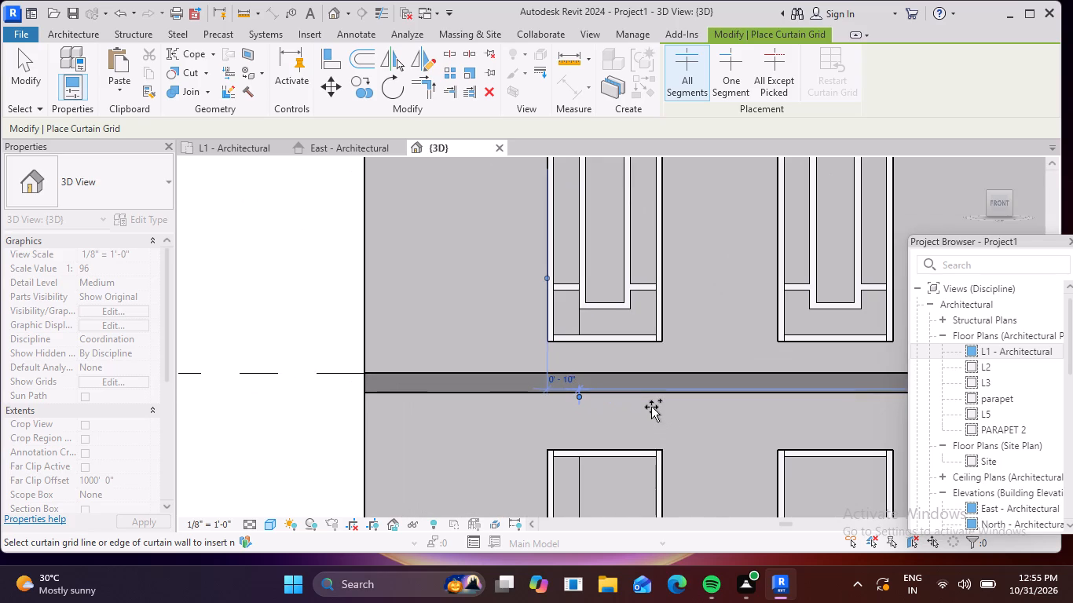
scroll(651, 407, "down", 4)
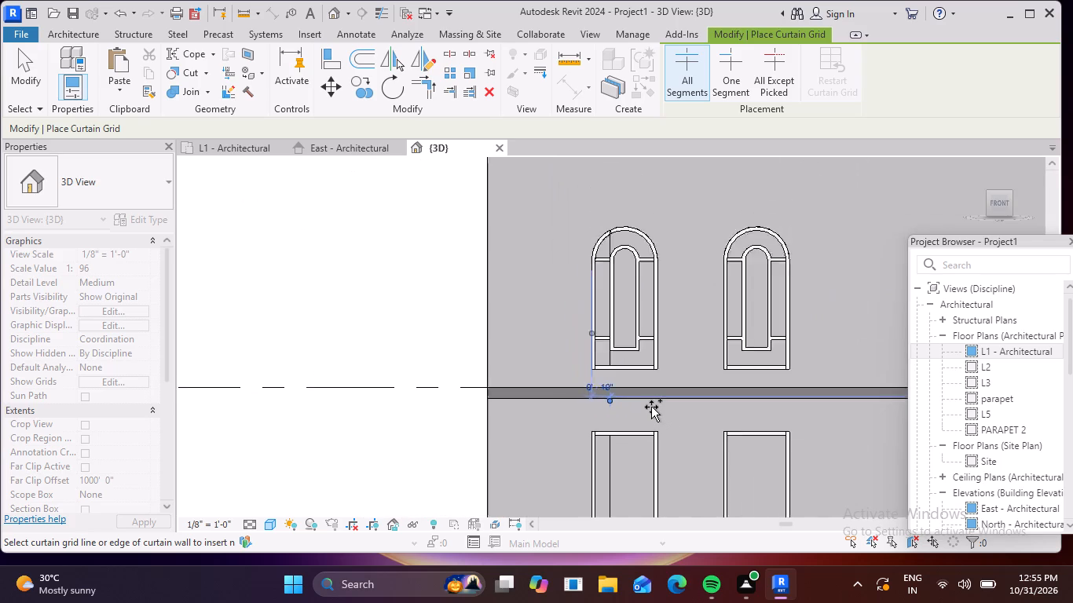
scroll(651, 407, "down", 1)
middle_click_drag(650, 418, 587, 304)
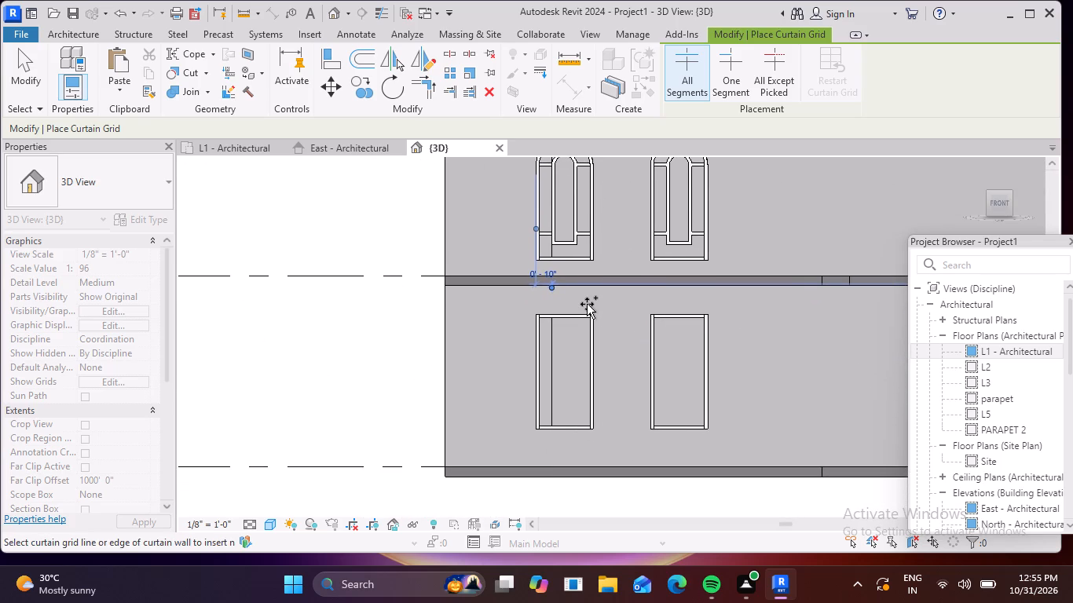
Examine how far the new vertical curtain grid line and its curtain wall extend across the whole front facade.
scroll(587, 304, "down", 5)
middle_click_drag(700, 311, 252, 290)
scroll(743, 305, "down", 4)
middle_click_drag(741, 306, 357, 281)
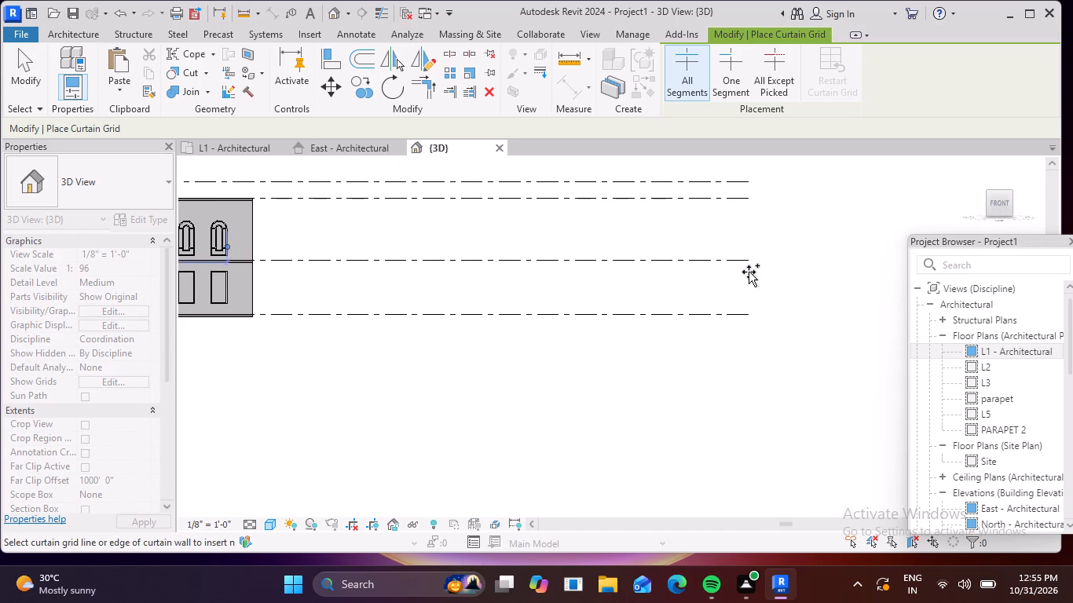
scroll(701, 261, "up", 6)
scroll(856, 267, "up", 5)
scroll(856, 267, "down", 5)
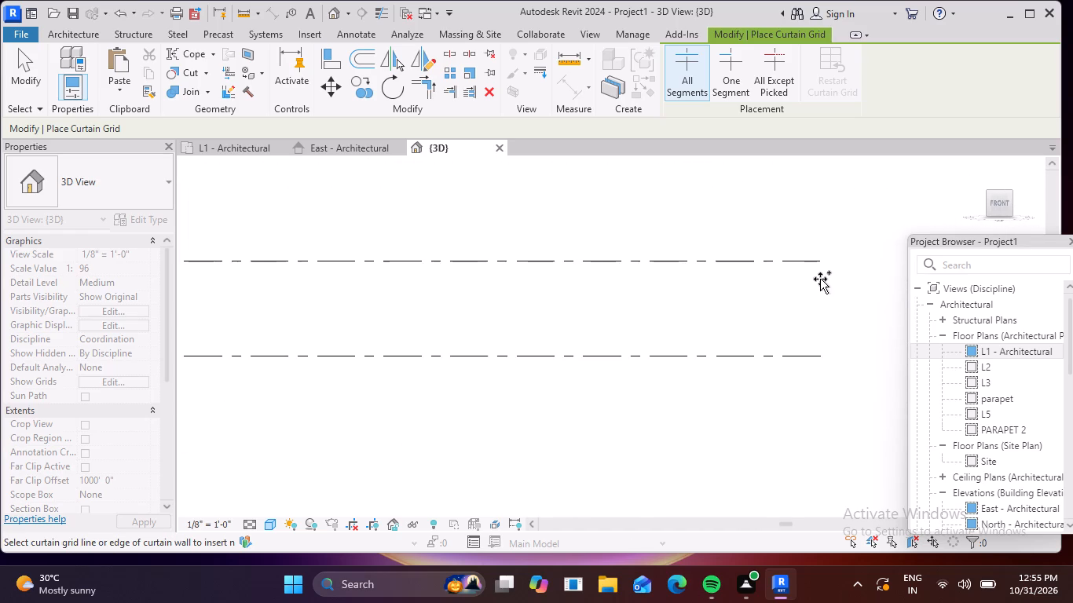
scroll(820, 279, "down", 15)
scroll(406, 304, "up", 7)
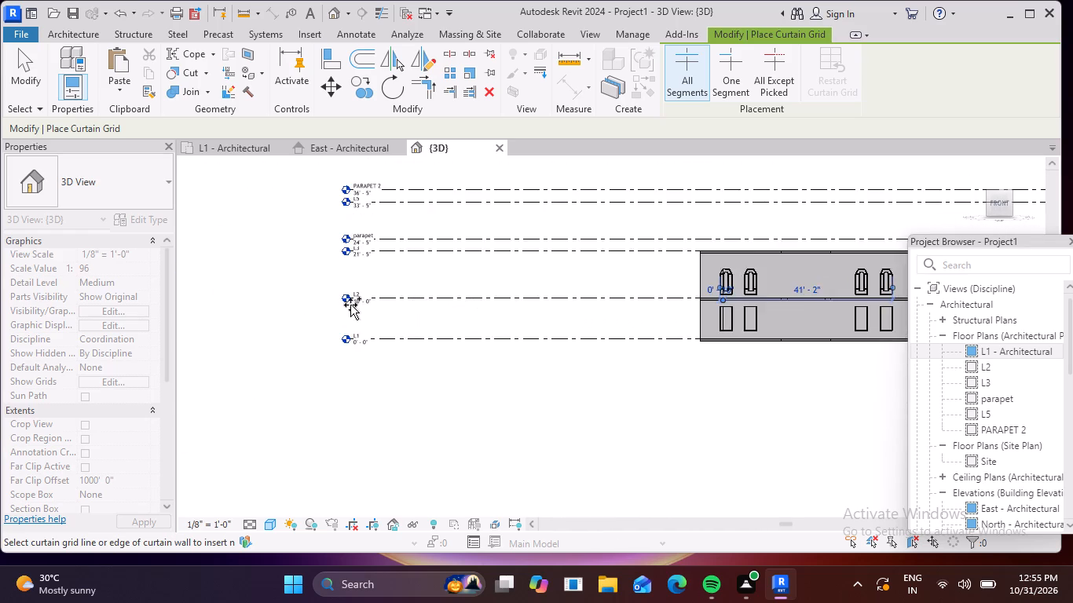
scroll(348, 302, "up", 6)
middle_click_drag(463, 331, 283, 317)
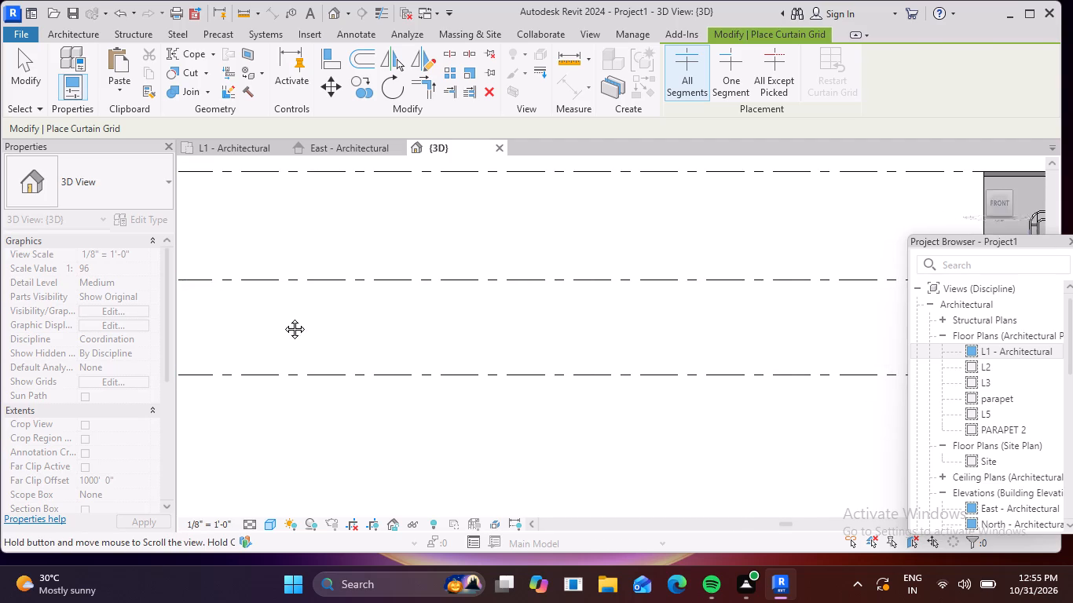
middle_click_drag(283, 317, 283, 316)
scroll(290, 317, "down", 6)
scroll(295, 321, "up", 1)
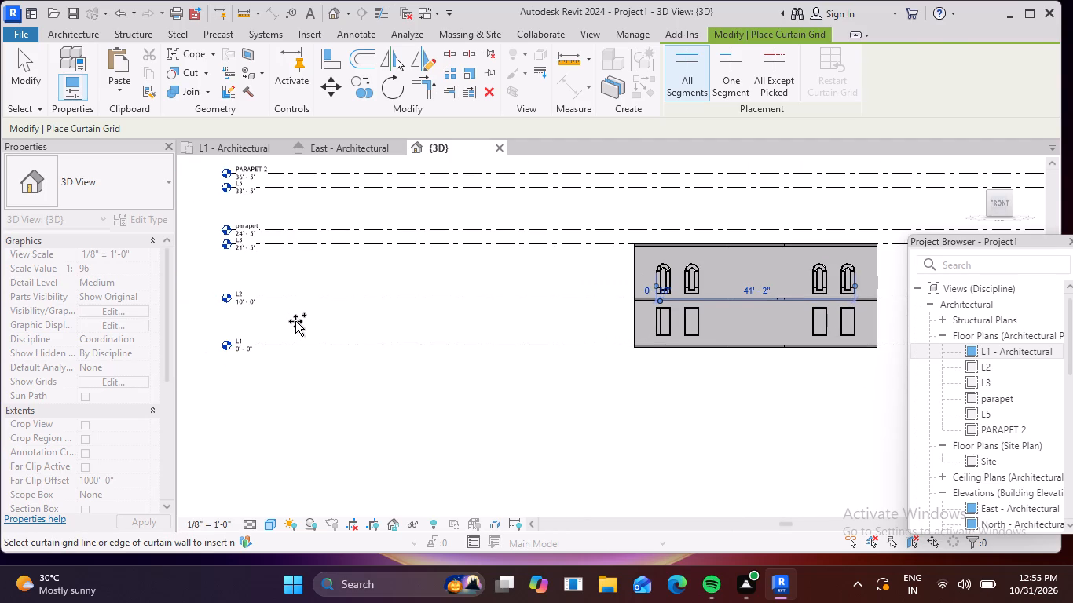
Delete the vertical curtain grid line running through the first ground-floor front window and the arched window above it.
key("Escape")
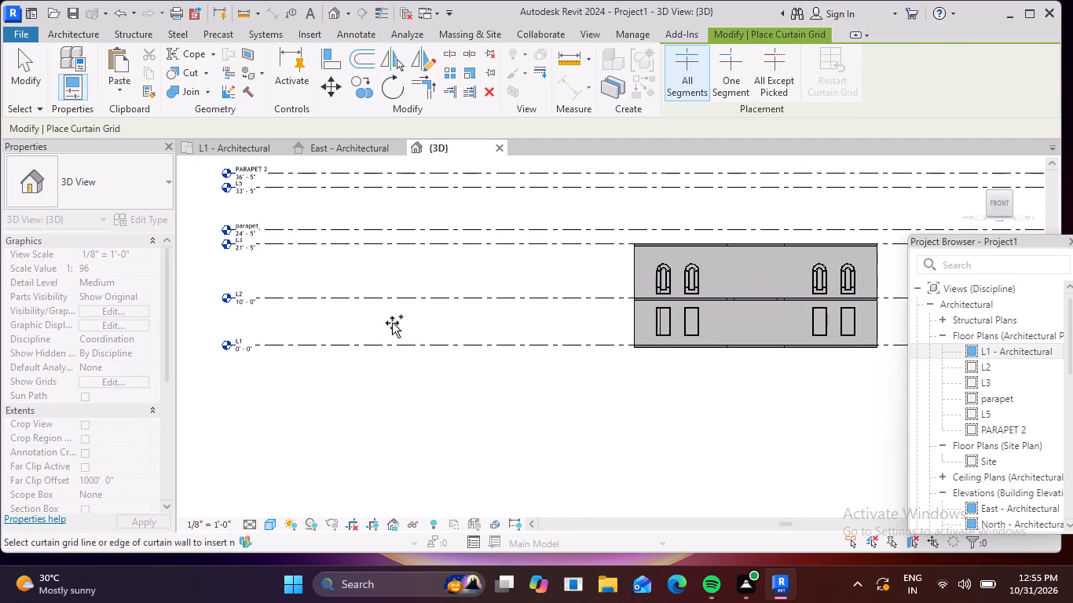
scroll(674, 327, "up", 5)
key("Escape")
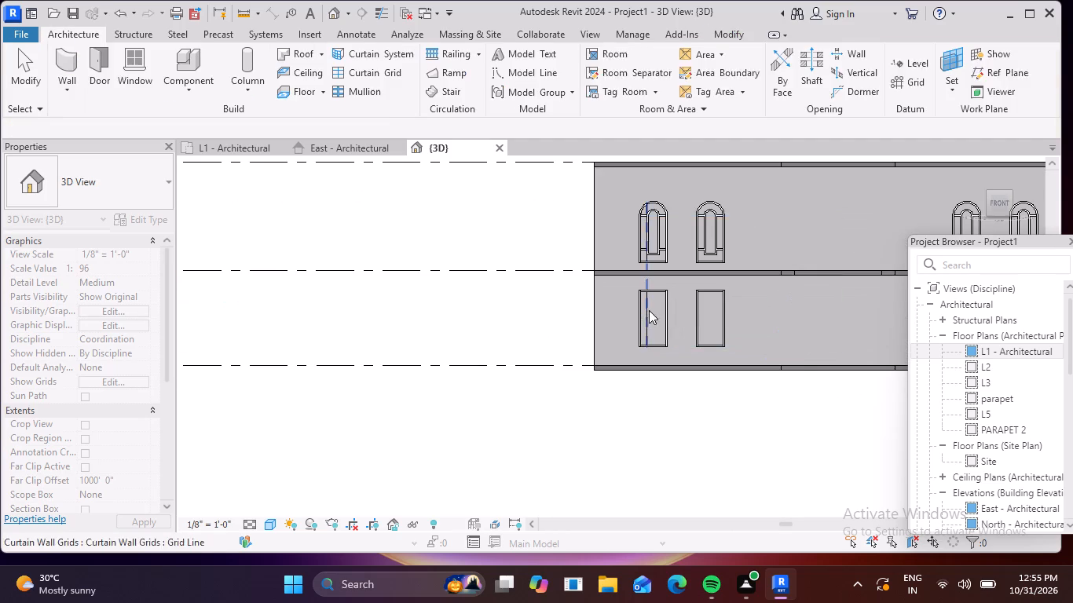
left_click(645, 309)
key("Escape")
left_click(648, 309)
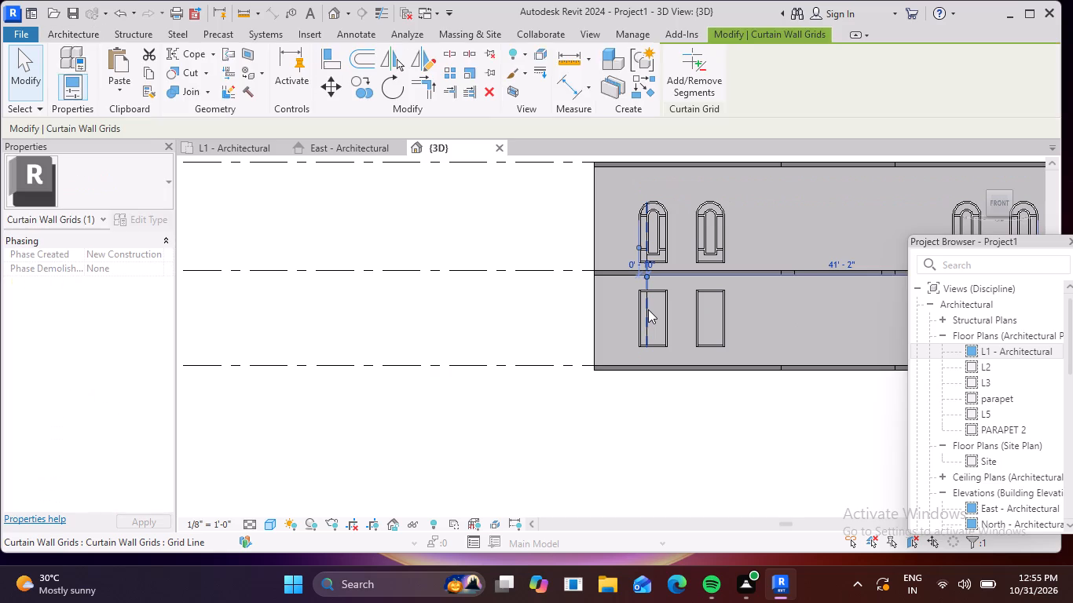
key("Delete")
Examine the front facade from end to end, comparing the ground-floor windows with the arched windows and the level lines.
scroll(648, 309, "down", 4)
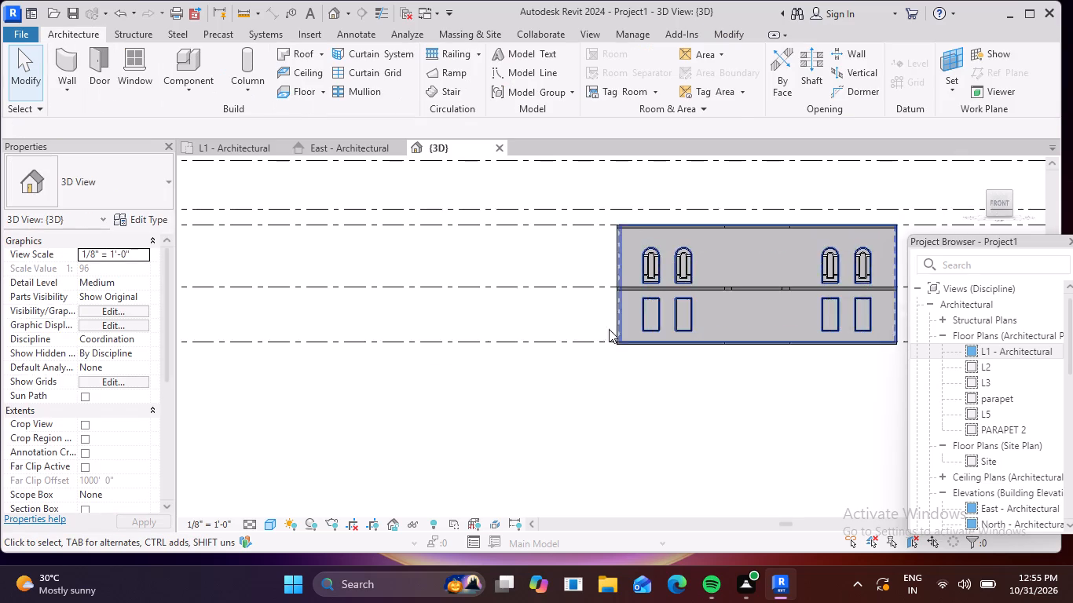
scroll(453, 356, "down", 3)
middle_click_drag(362, 352, 452, 364)
scroll(397, 328, "up", 4)
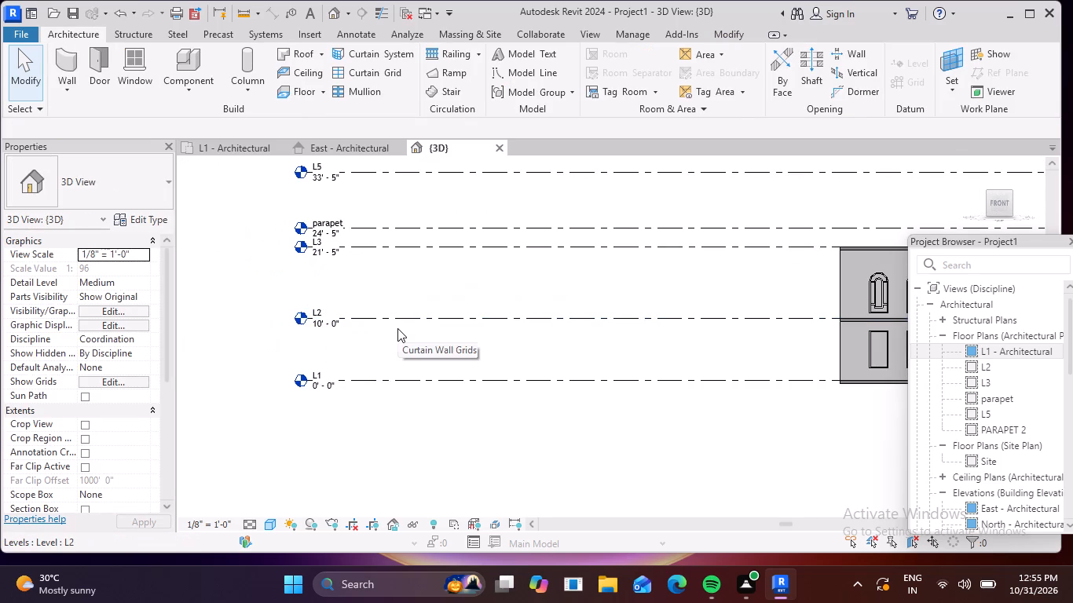
middle_click_drag(400, 325, 349, 330)
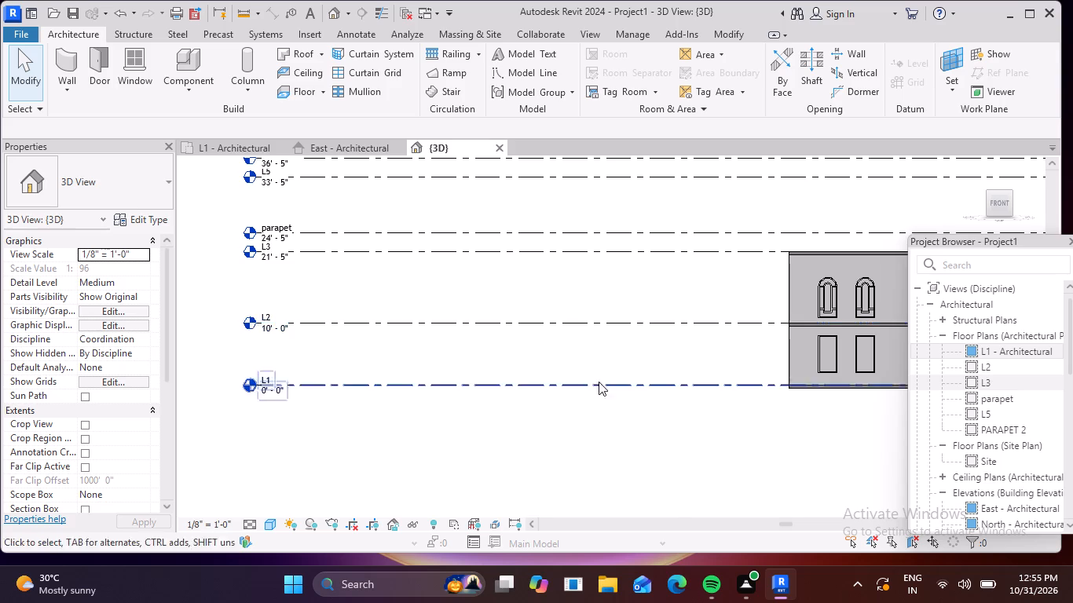
scroll(624, 376, "down", 2)
middle_click_drag(621, 378, 287, 378)
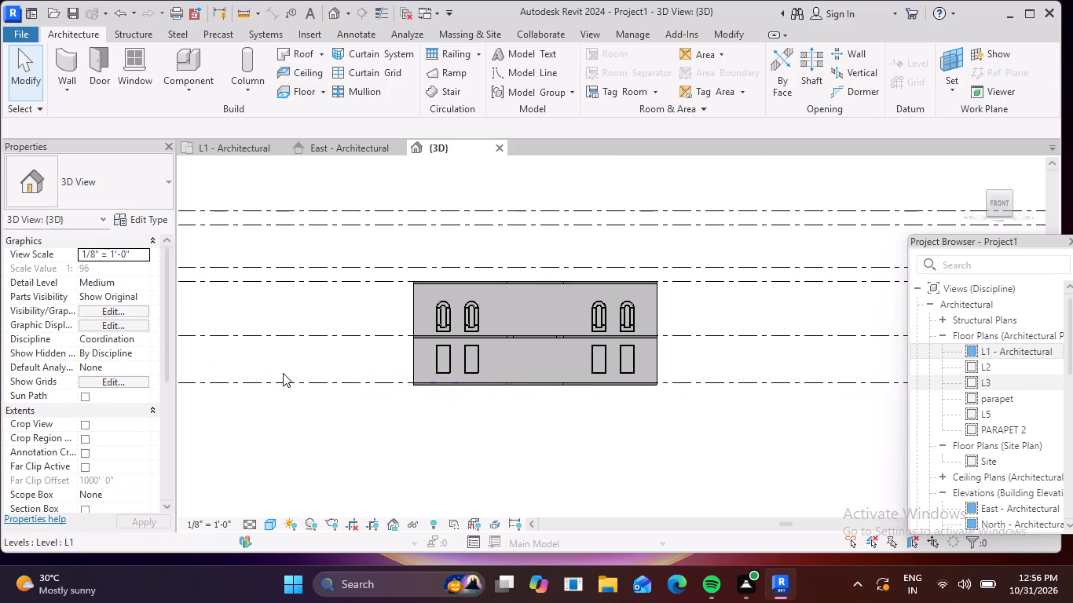
scroll(283, 371, "down", 2)
middle_click_drag(308, 383, 439, 364)
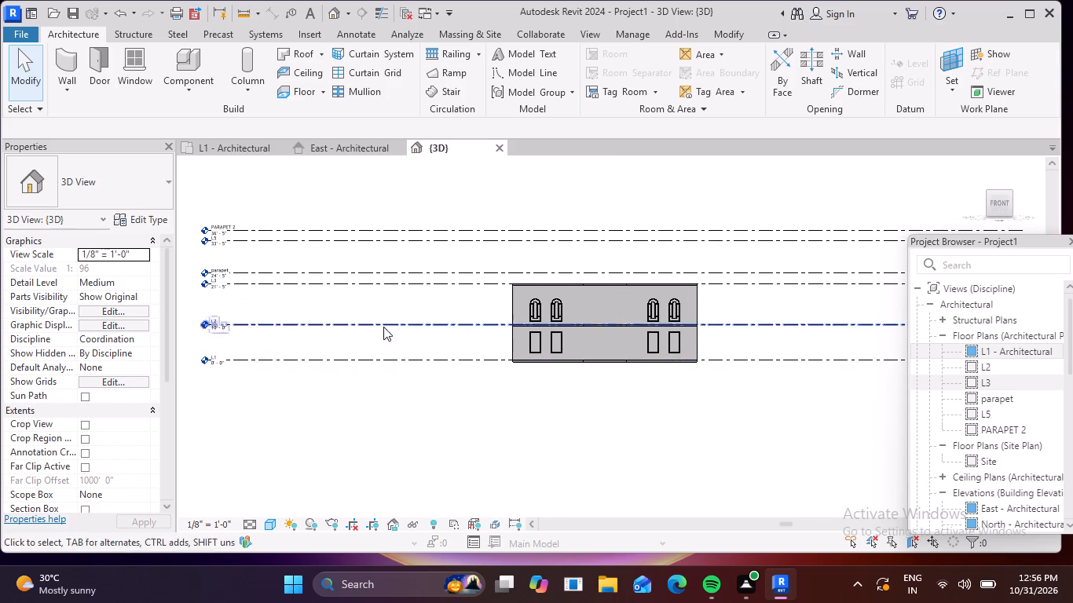
scroll(273, 287, "up", 5)
scroll(268, 276, "down", 3)
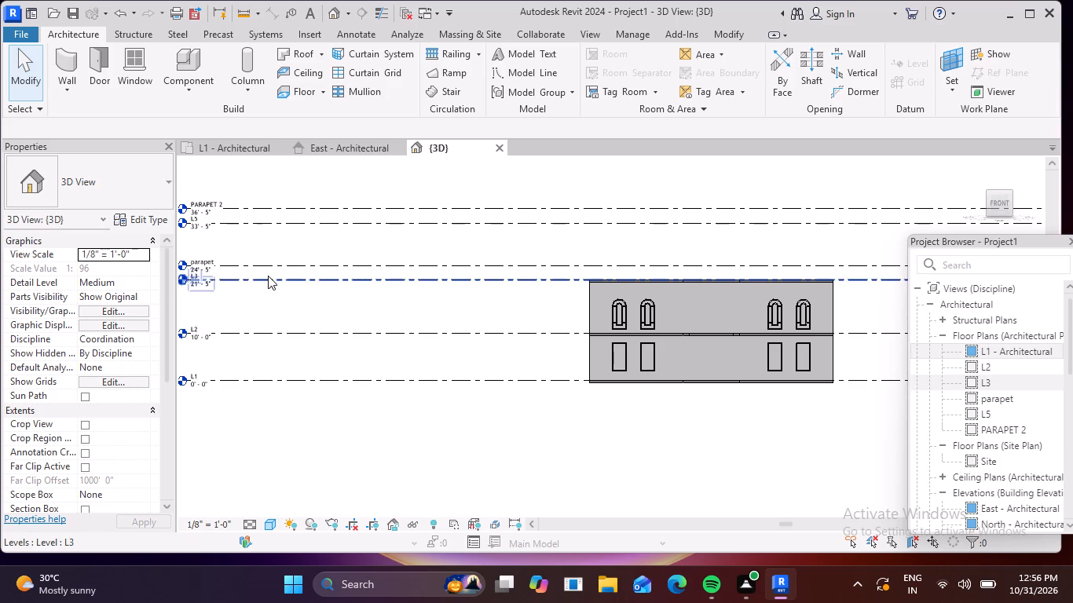
scroll(586, 345, "up", 6)
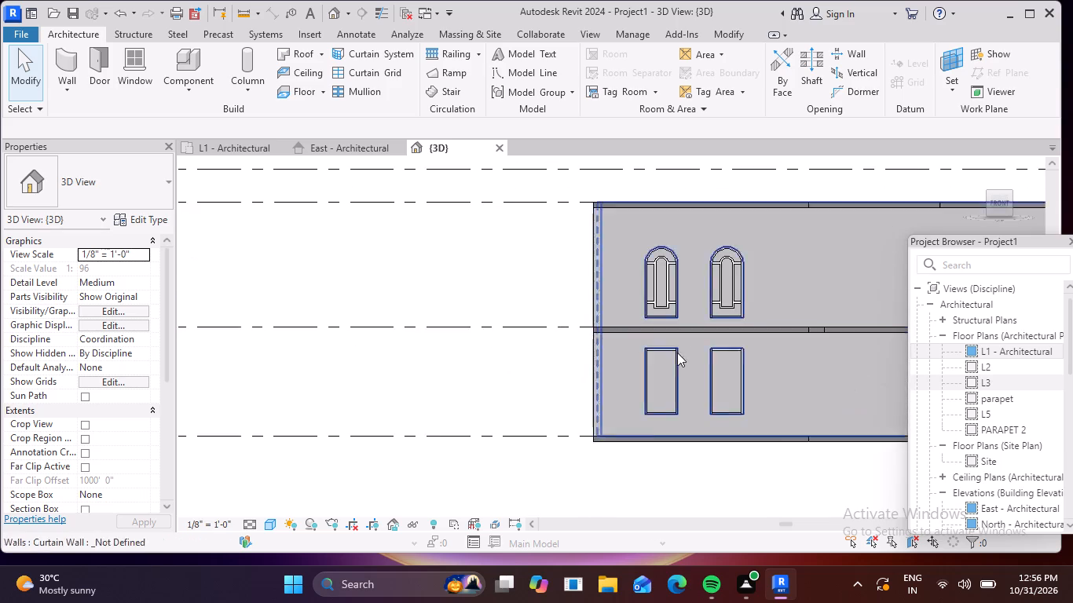
scroll(703, 360, "up", 6)
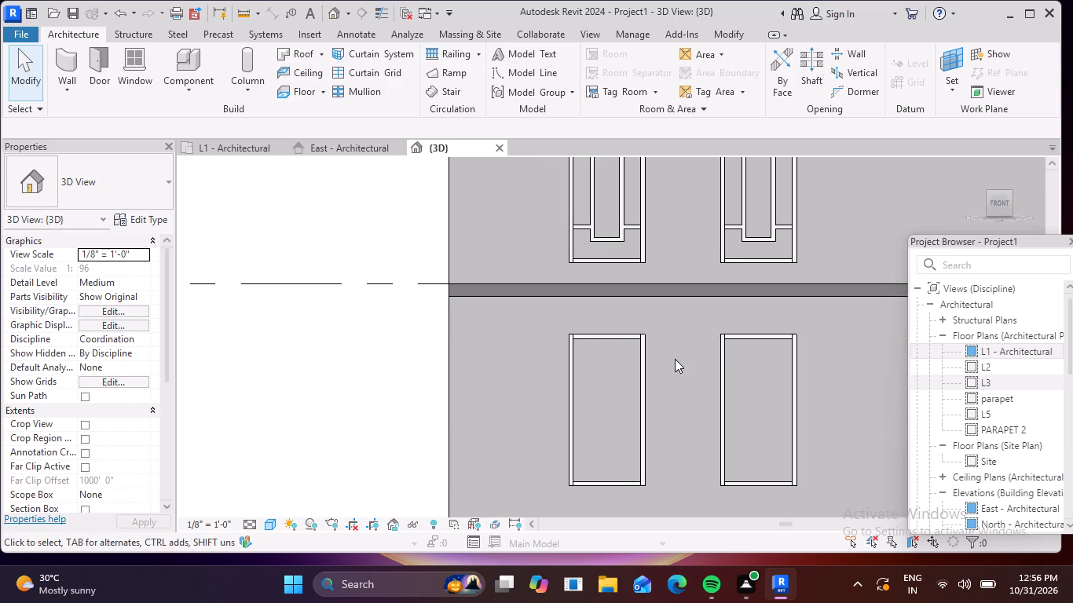
scroll(663, 343, "down", 3)
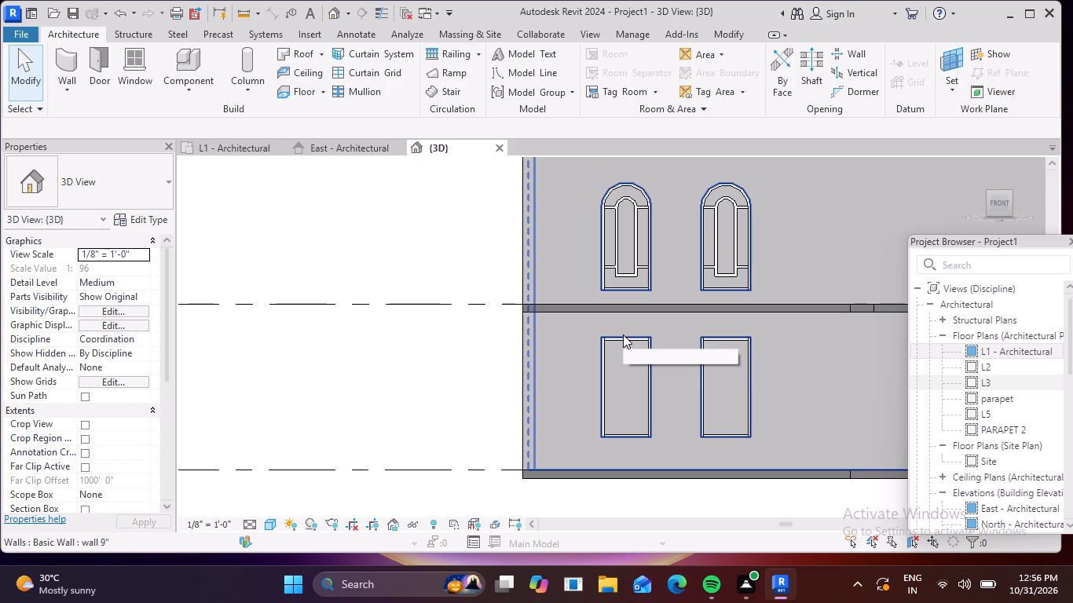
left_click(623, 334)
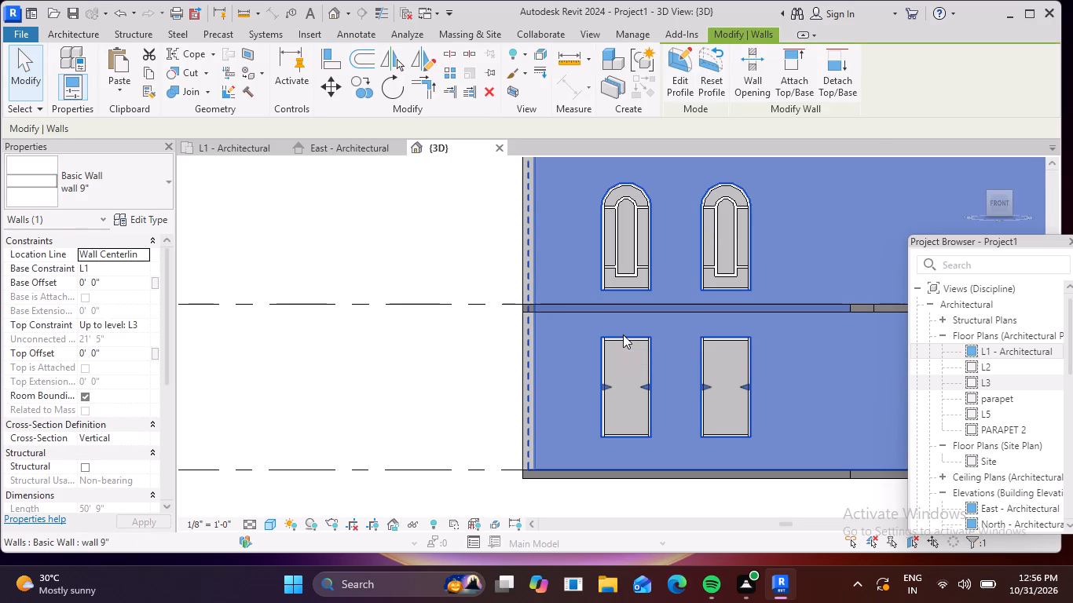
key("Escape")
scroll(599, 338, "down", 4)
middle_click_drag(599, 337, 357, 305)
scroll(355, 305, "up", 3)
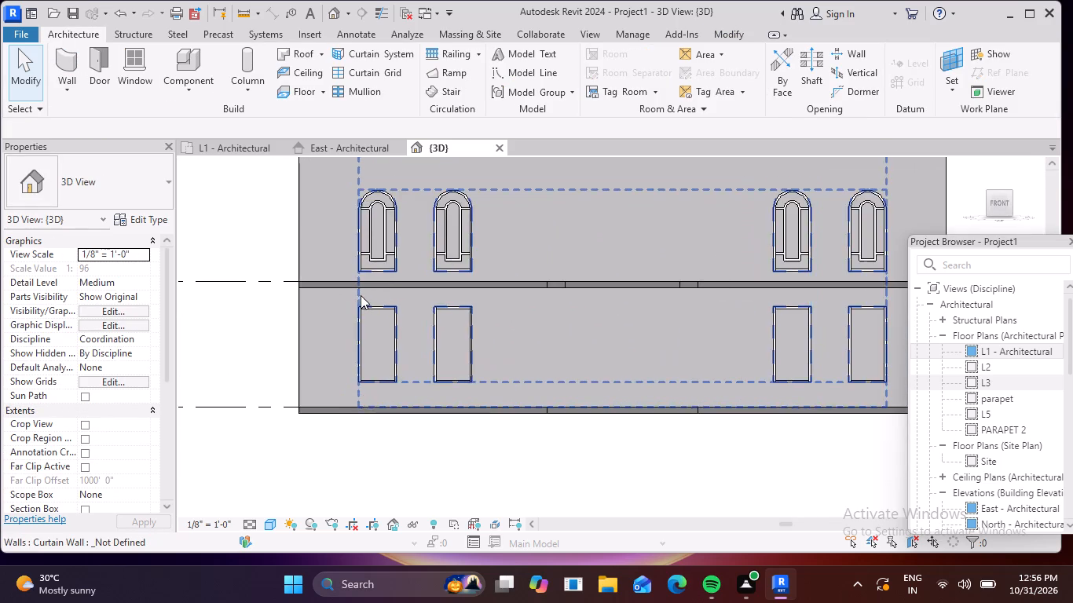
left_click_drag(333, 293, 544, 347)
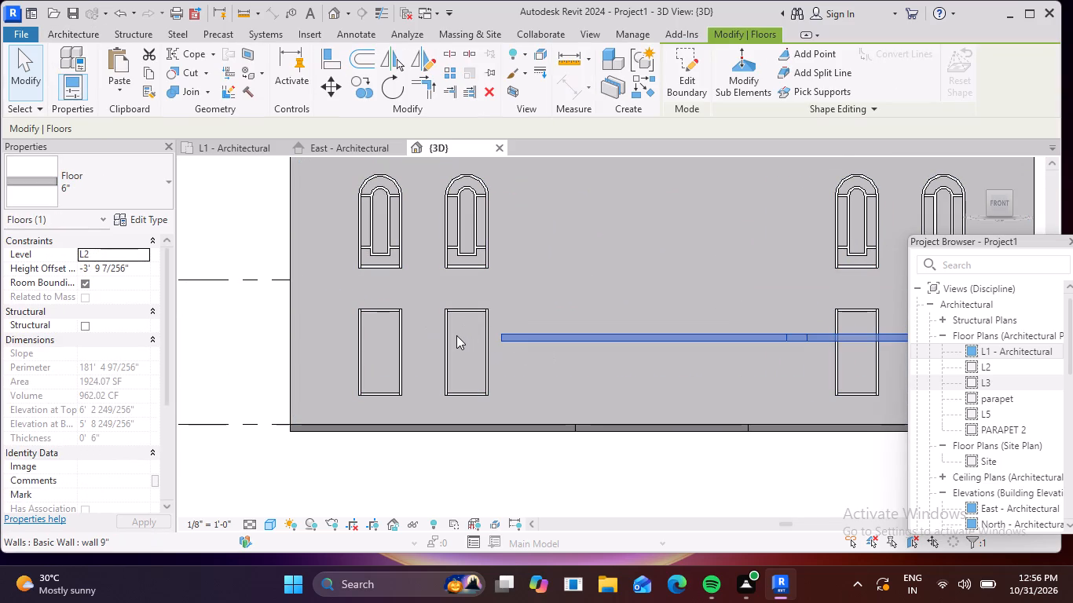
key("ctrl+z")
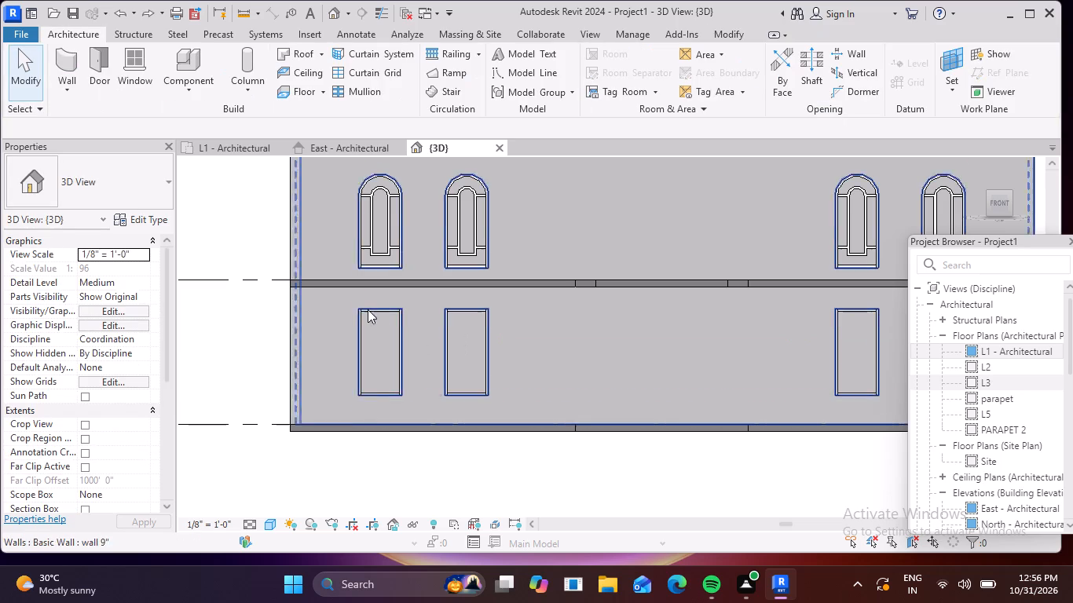
Delete all the 2.5" x 5" rectangular mullions framing the four ground-floor front windows.
left_click_drag(346, 298, 575, 370)
scroll(626, 389, "down", 1)
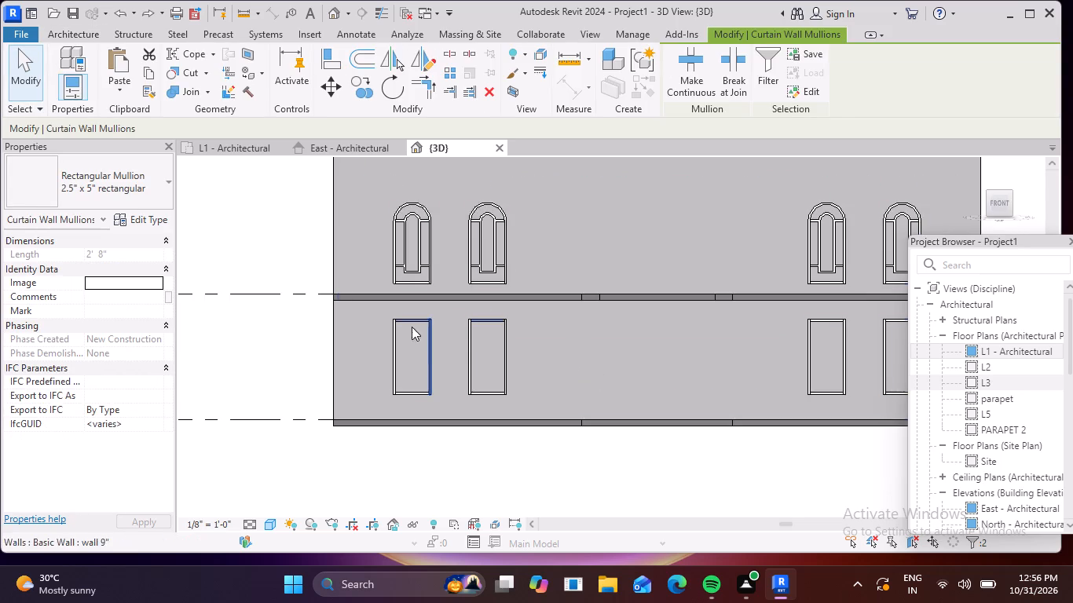
left_click_drag(379, 312, 669, 391)
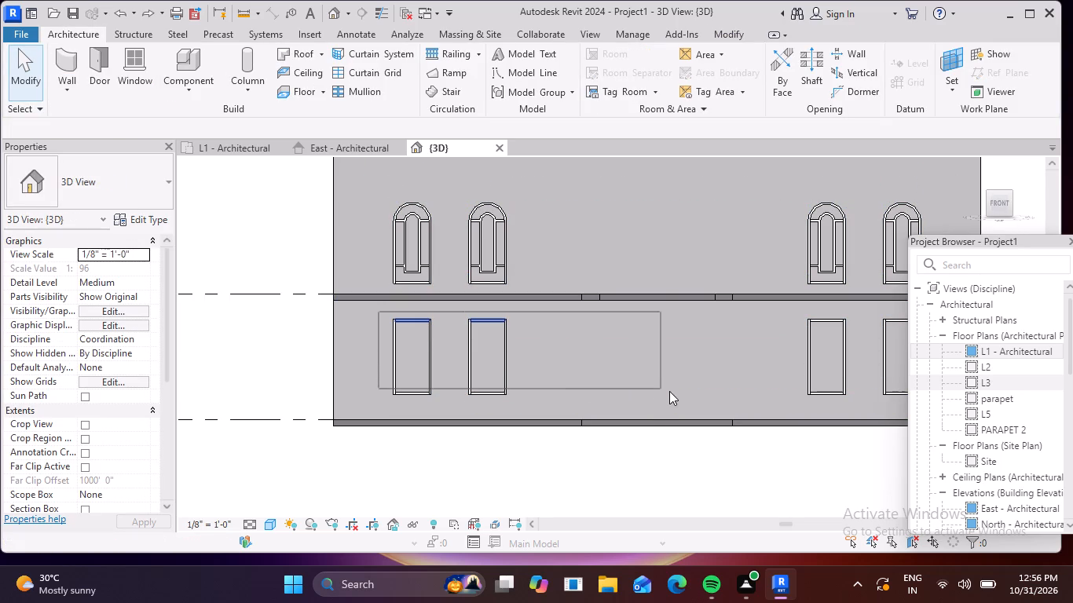
left_click_drag(669, 391, 645, 411)
scroll(650, 410, "down", 2)
middle_click_drag(612, 404, 419, 401)
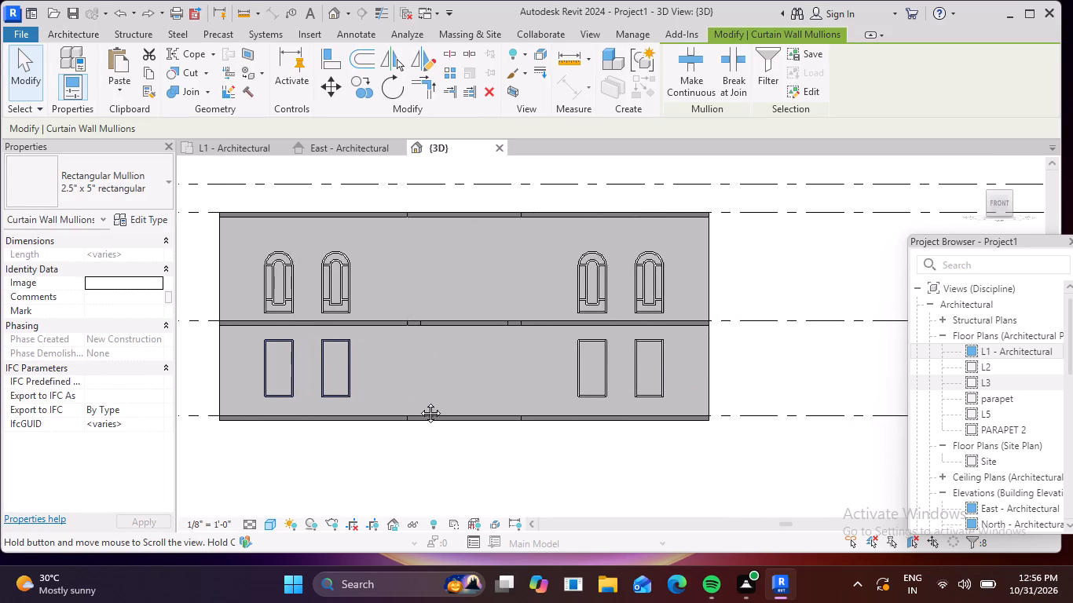
middle_click_drag(419, 401, 418, 401)
left_click_drag(558, 331, 605, 360, "ctrl")
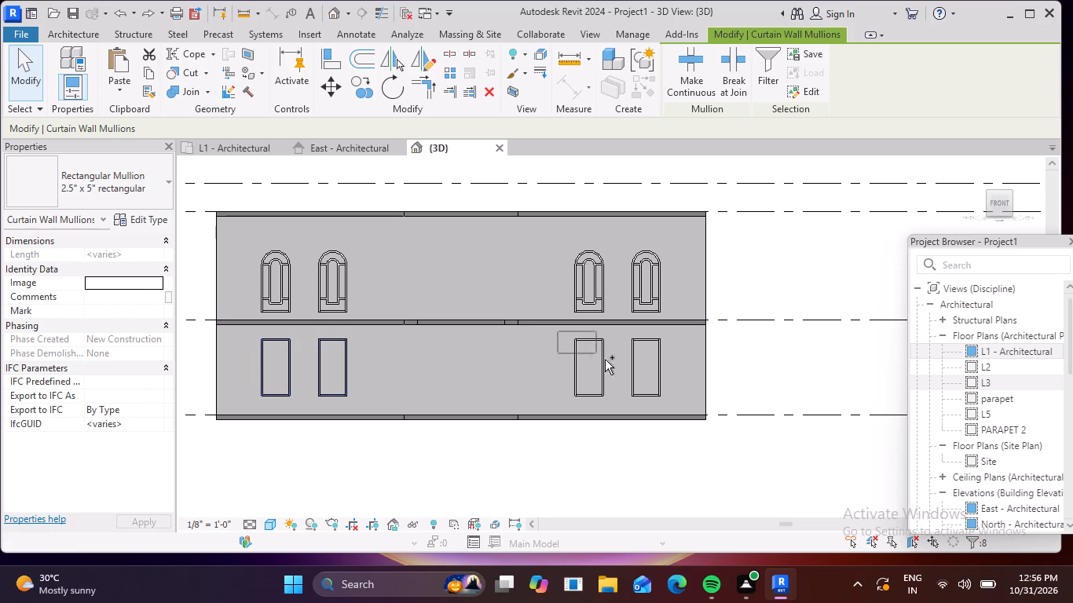
left_click_drag(605, 360, 673, 411, "ctrl")
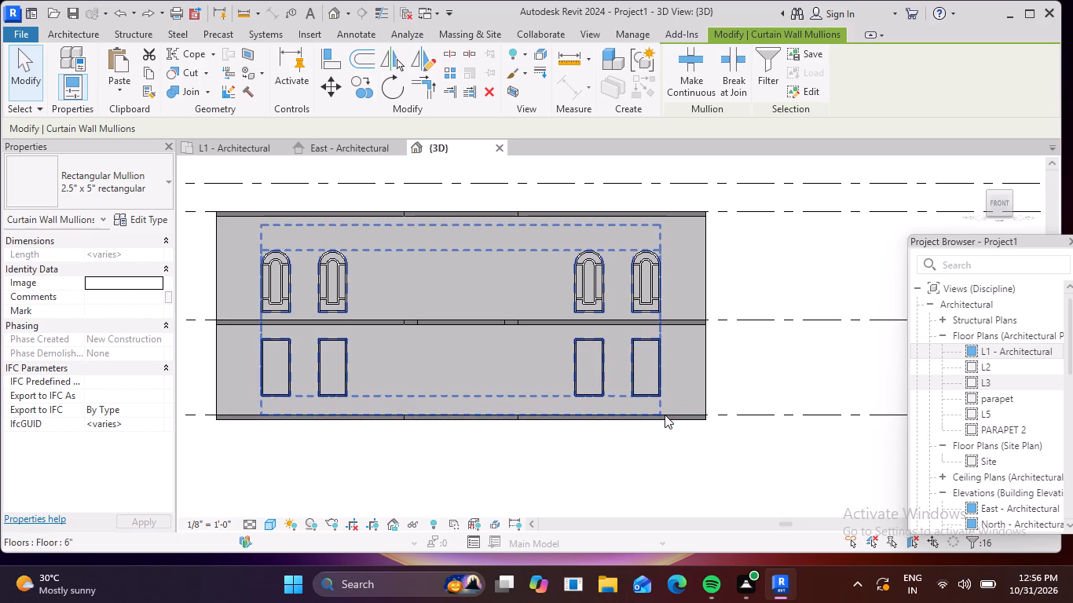
key("Delete")
Examine the cleared ground-floor front windows and the level lines L1 to L3 beside the facade.
scroll(298, 357, "up", 6)
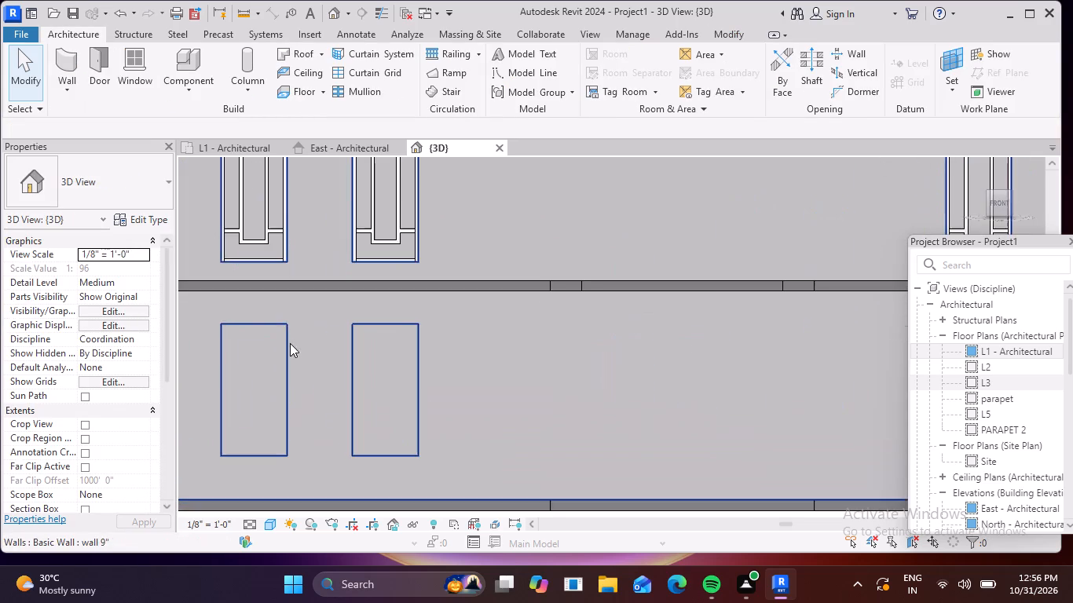
scroll(265, 356, "up", 4)
scroll(379, 333, "down", 12)
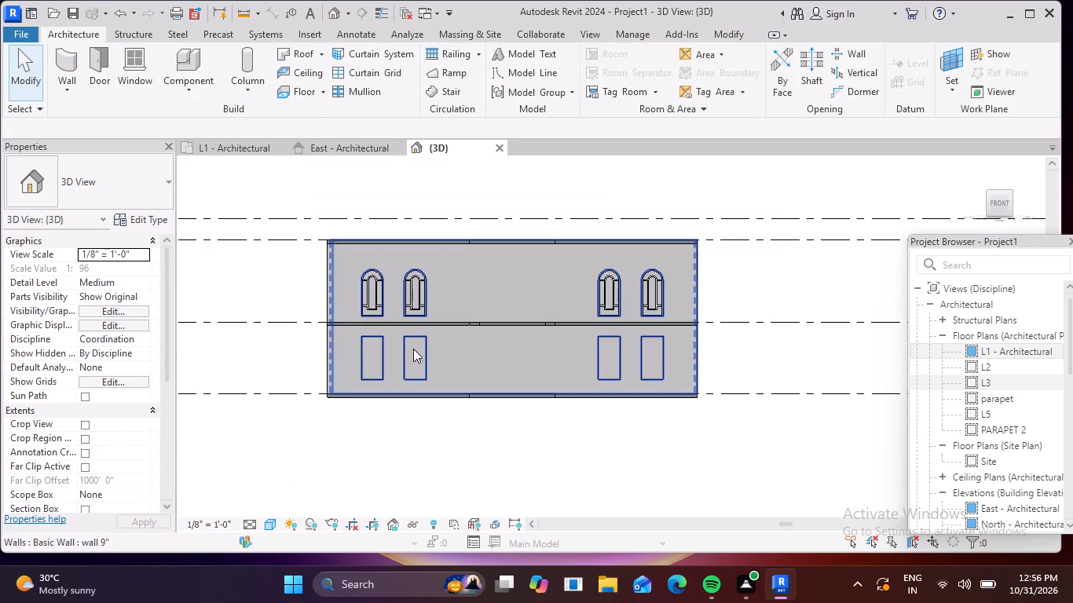
middle_click_drag(422, 353, 853, 339)
scroll(655, 338, "down", 5)
scroll(364, 319, "up", 6)
scroll(508, 355, "up", 1)
middle_click_drag(508, 355, 304, 305)
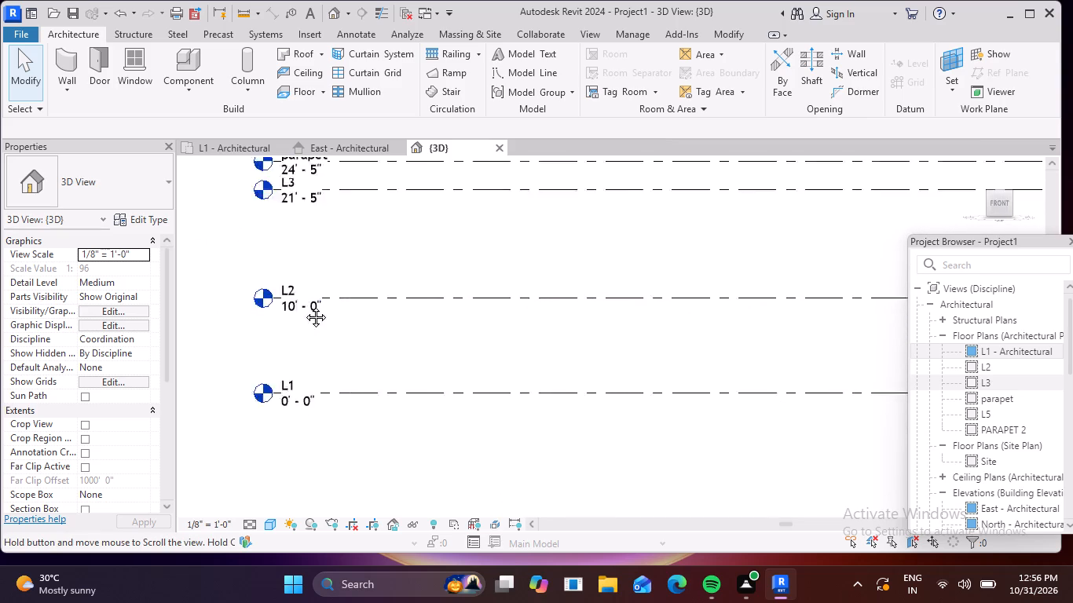
middle_click_drag(304, 305, 285, 298)
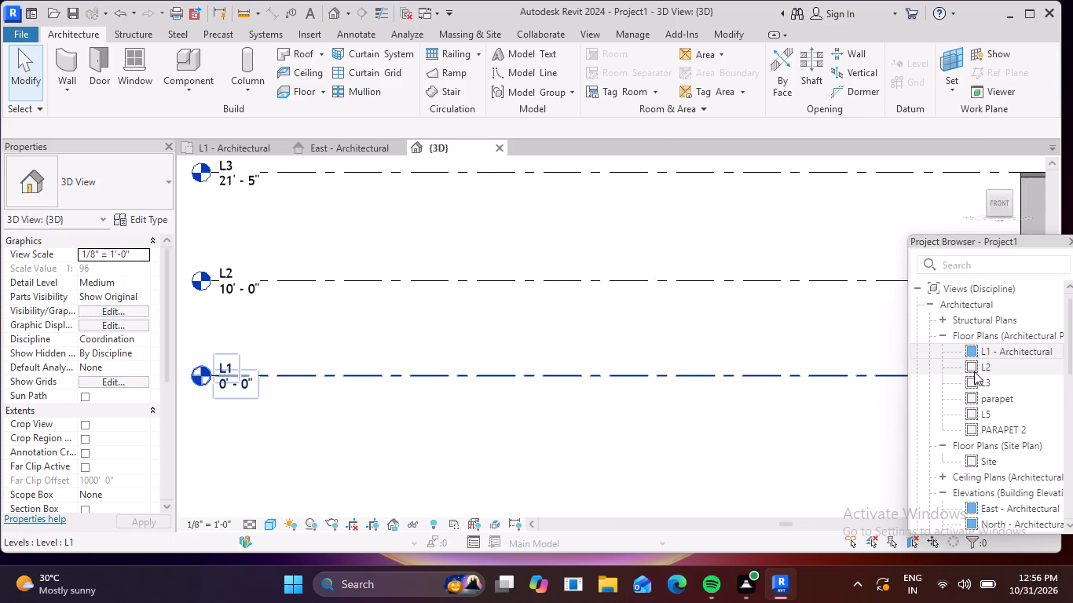
Open the L2 floor plan and examine the window openings along the front wall.
double_click(974, 370)
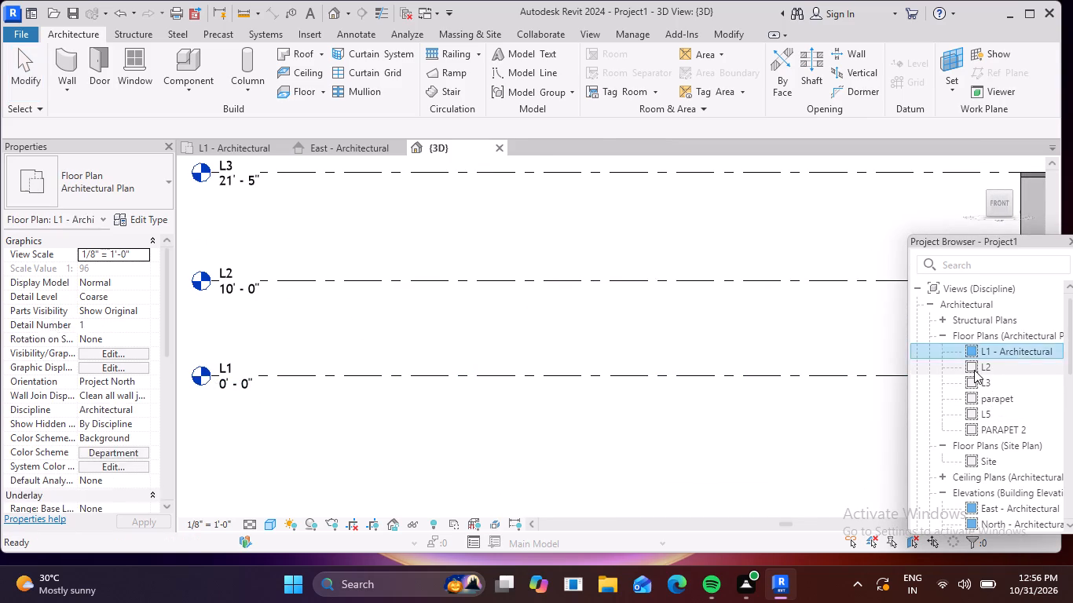
scroll(591, 363, "up", 10)
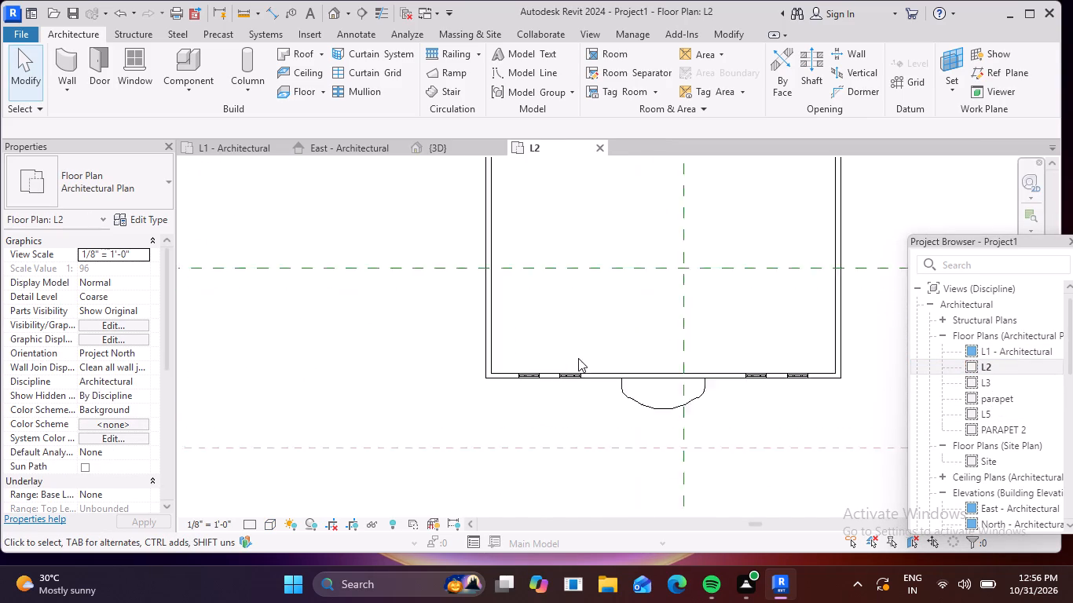
scroll(578, 358, "up", 11)
scroll(641, 410, "up", 7)
scroll(641, 410, "down", 8)
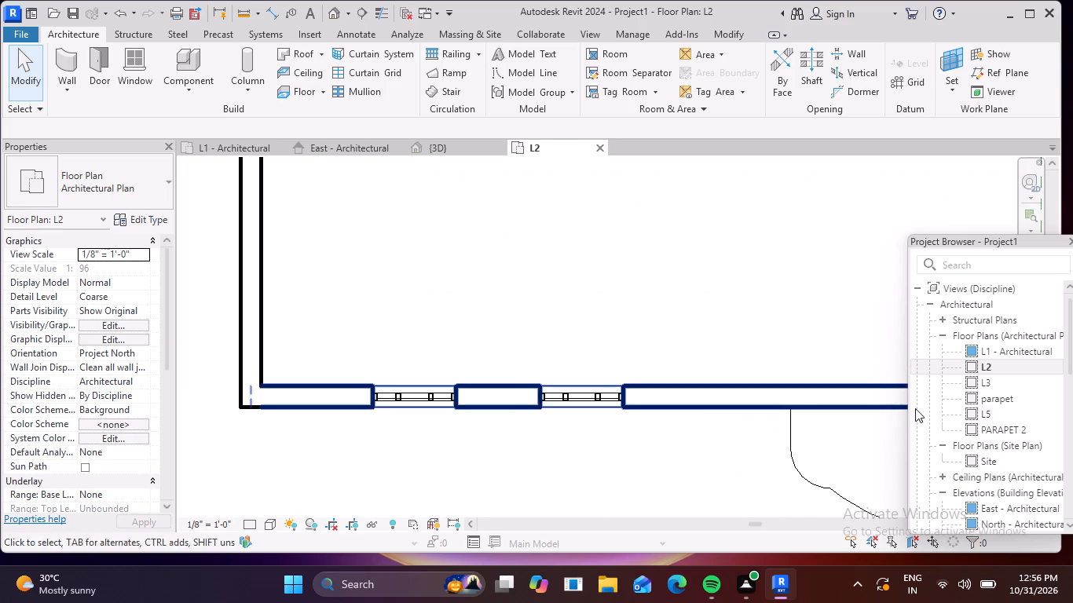
Open the L3 and parapet floor plans and examine the building outline in each.
double_click(970, 387)
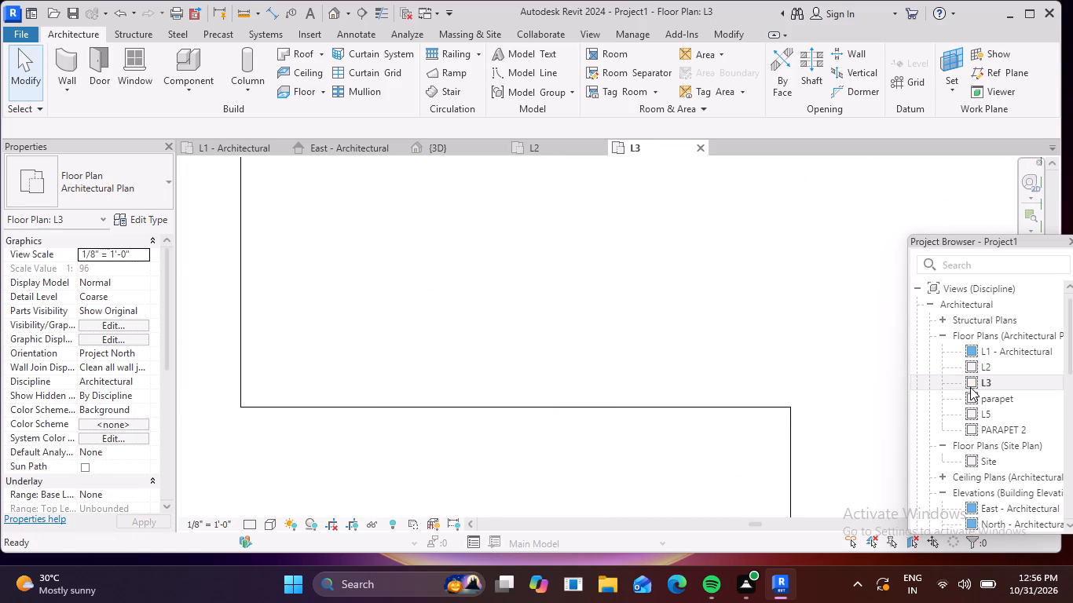
scroll(794, 400, "down", 12)
middle_click_drag(763, 415, 623, 432)
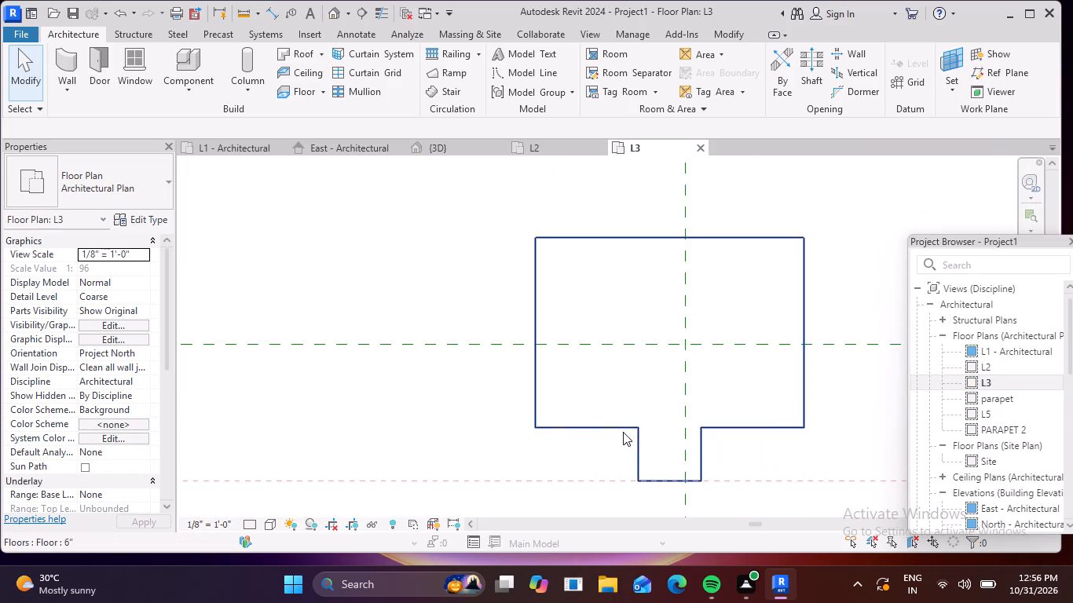
double_click(969, 395)
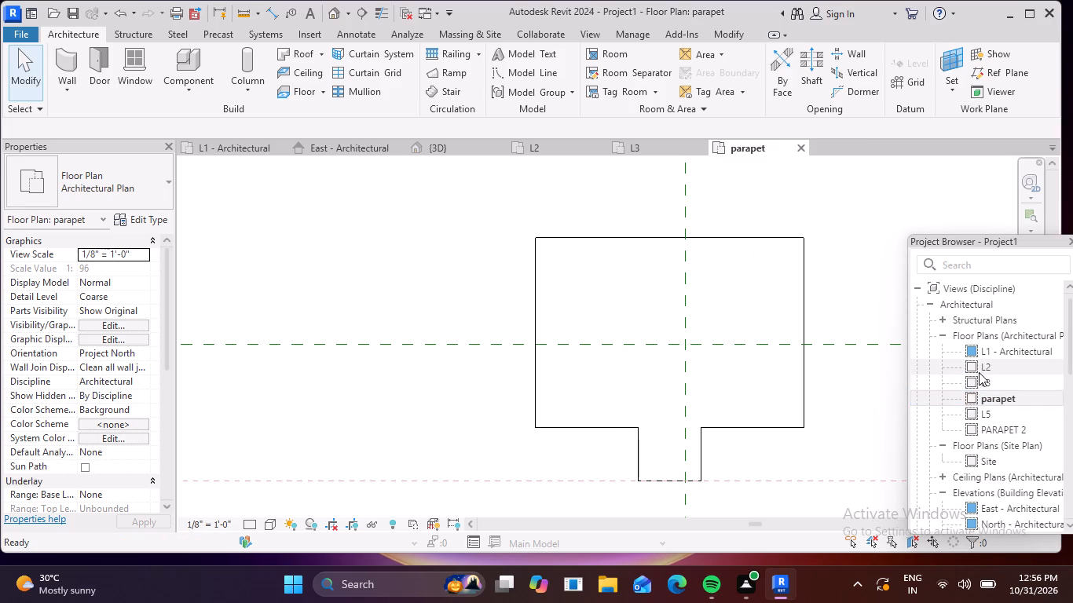
Return to the L2 floor plan and examine the curtain wall passing through the front-wall windows.
double_click(979, 371)
scroll(562, 407, "up", 2)
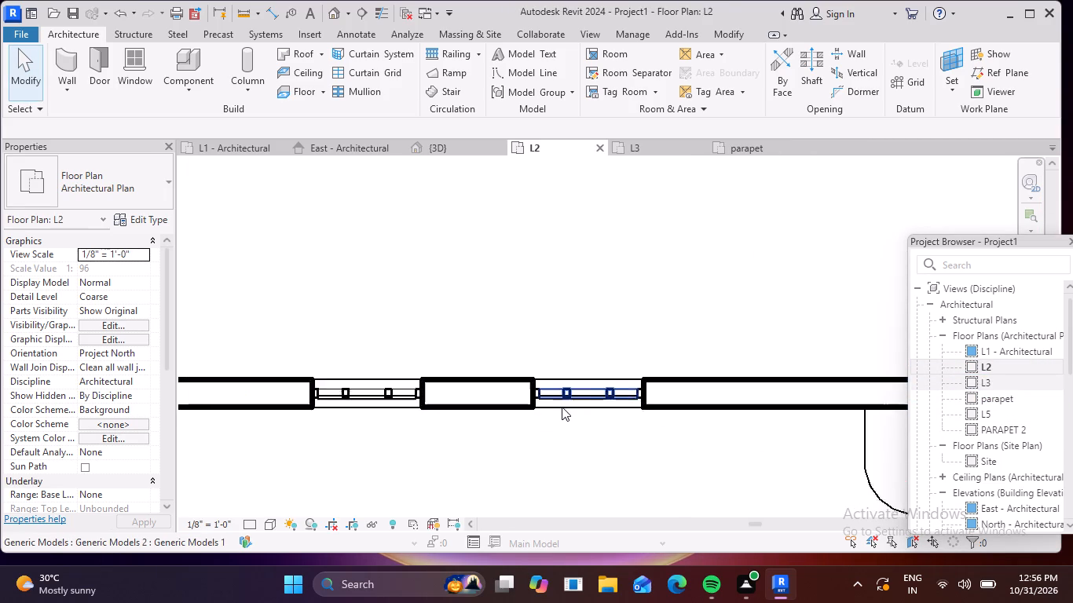
scroll(562, 407, "up", 1)
scroll(562, 407, "down", 8)
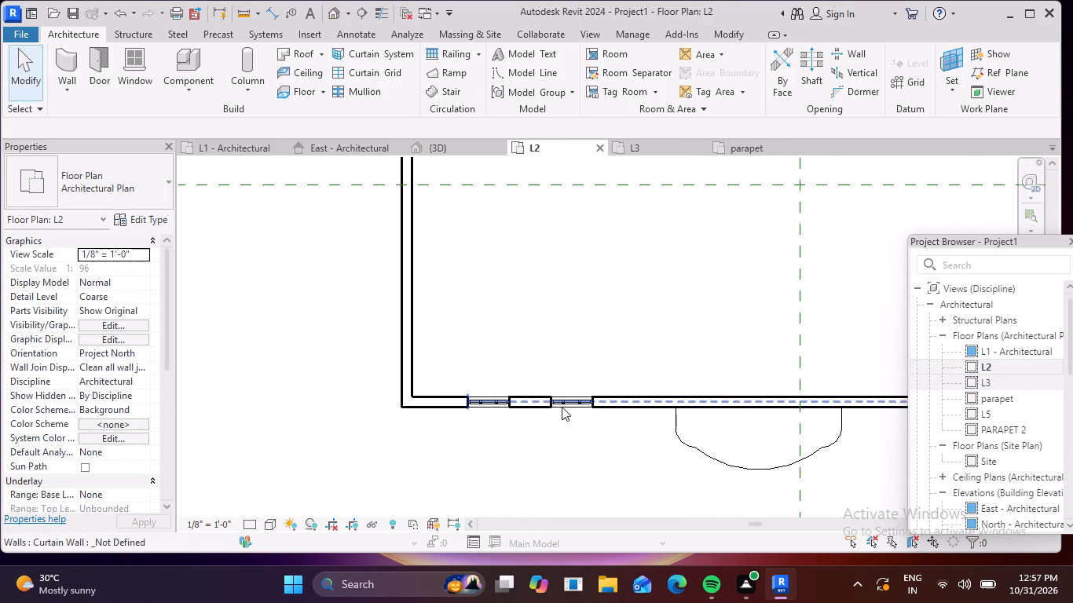
scroll(562, 407, "down", 1)
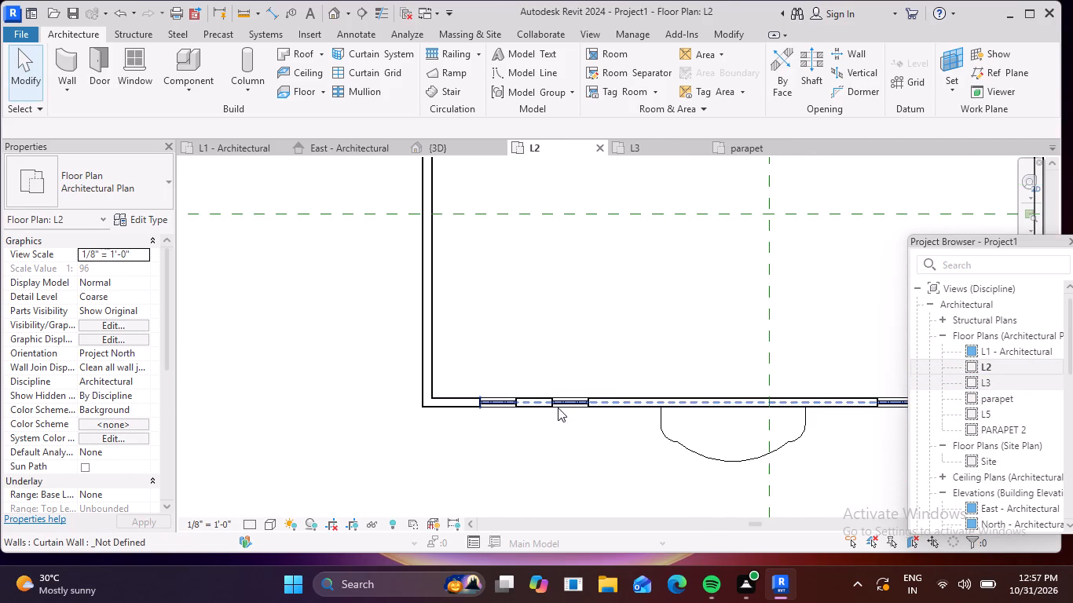
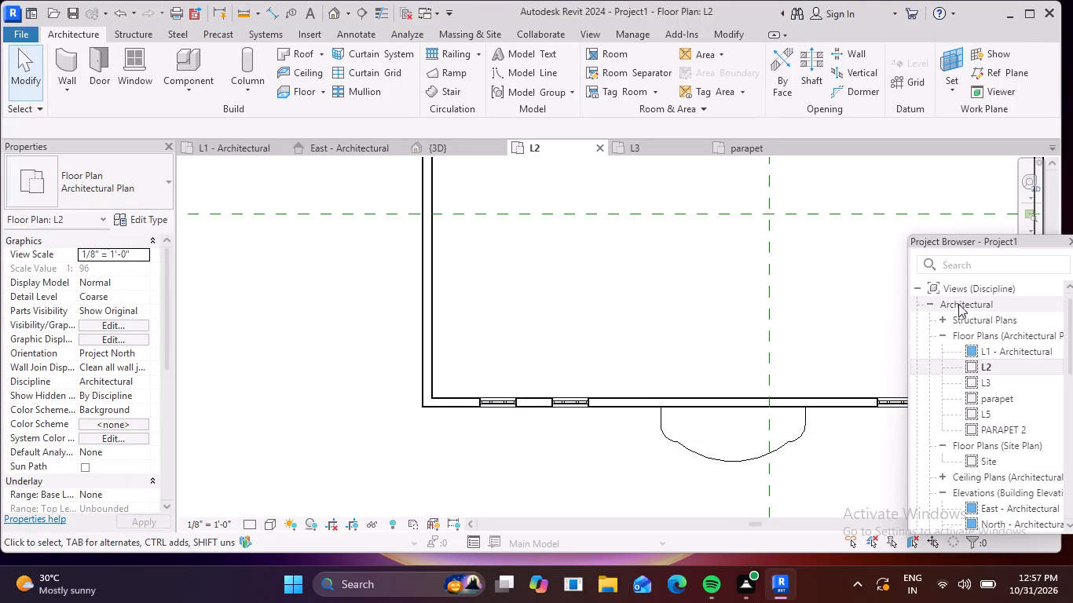
Examine the building's front facade in 3D and compare it with the L2 and L3 floor plans.
left_click(338, 12)
scroll(491, 220, "down", 6)
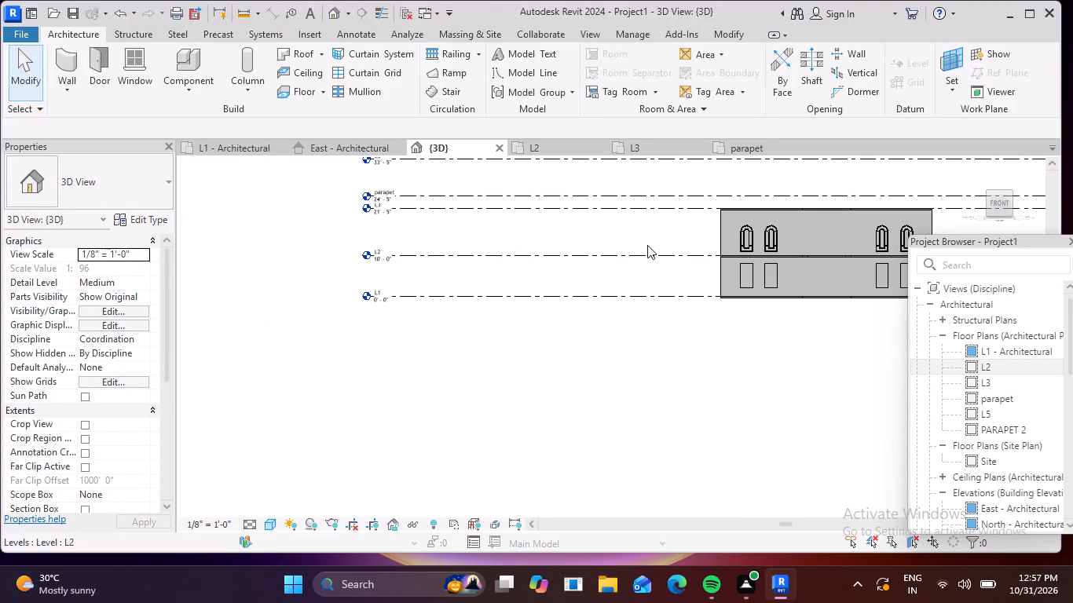
middle_click_drag(639, 245, 423, 214)
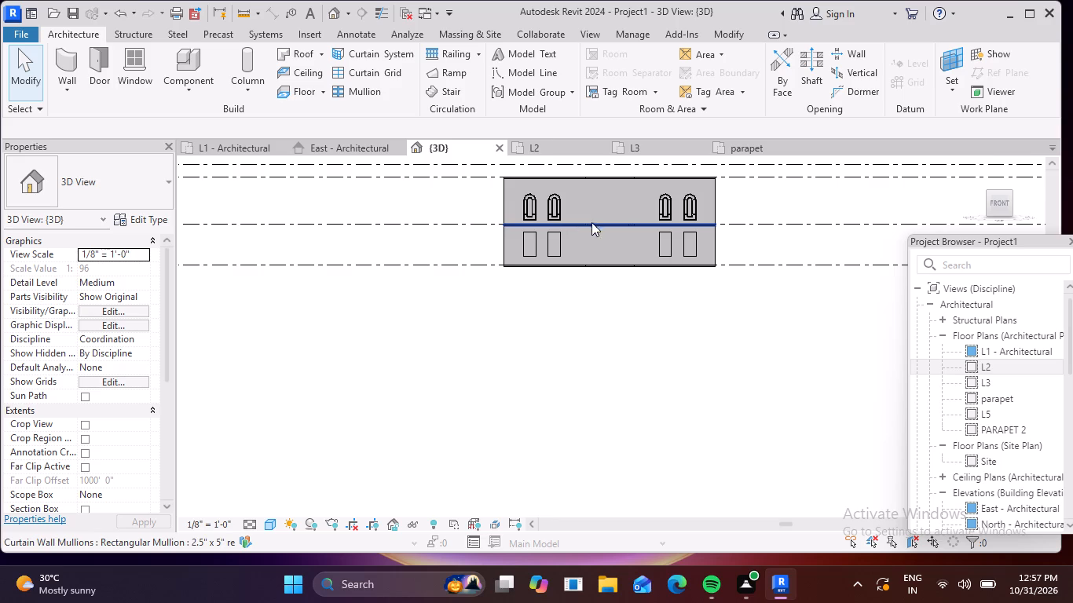
scroll(639, 212, "up", 4)
middle_click_drag(328, 246, 332, 329, "shift")
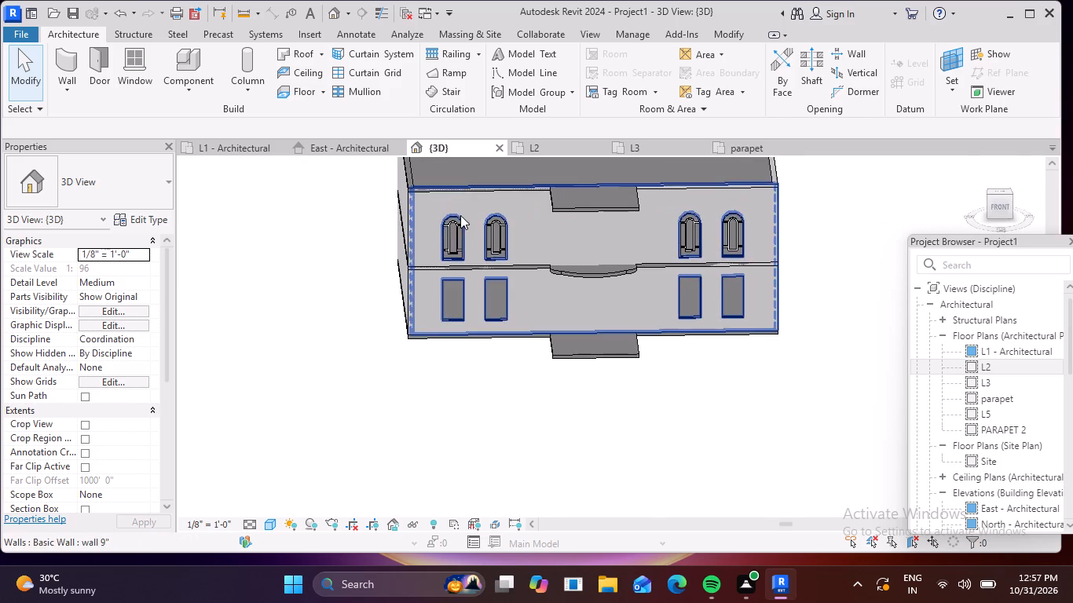
scroll(460, 240, "down", 8)
middle_click_drag(407, 270, 456, 307)
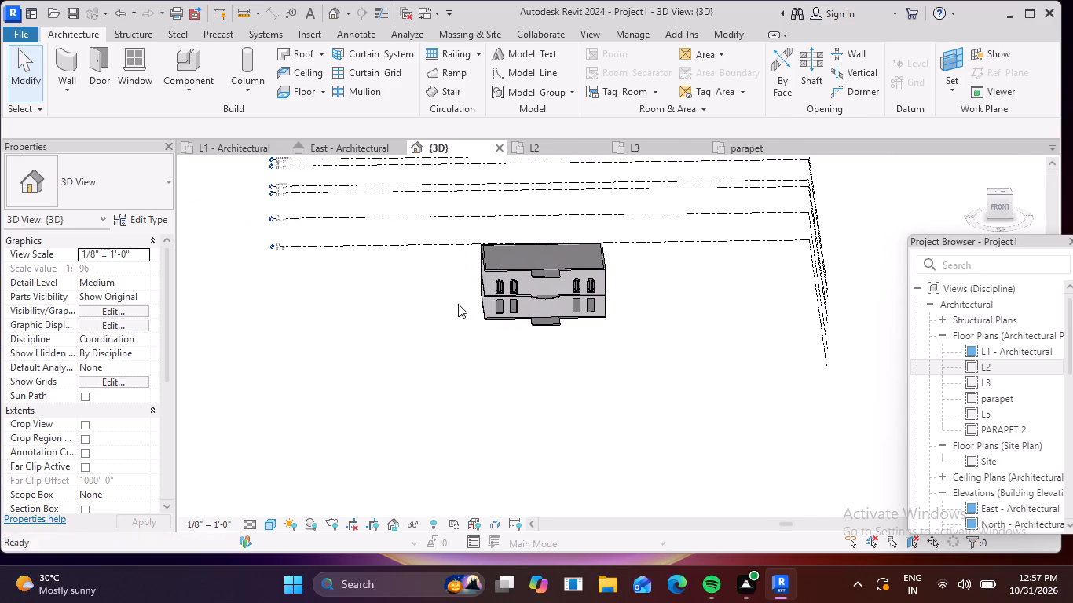
scroll(468, 277, "up", 5)
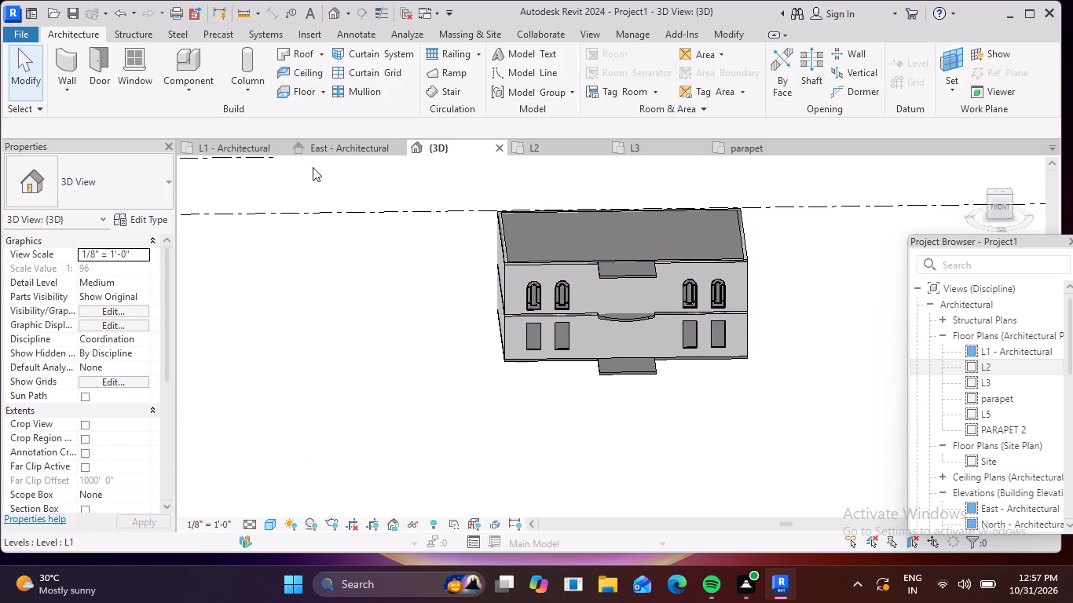
double_click(976, 361)
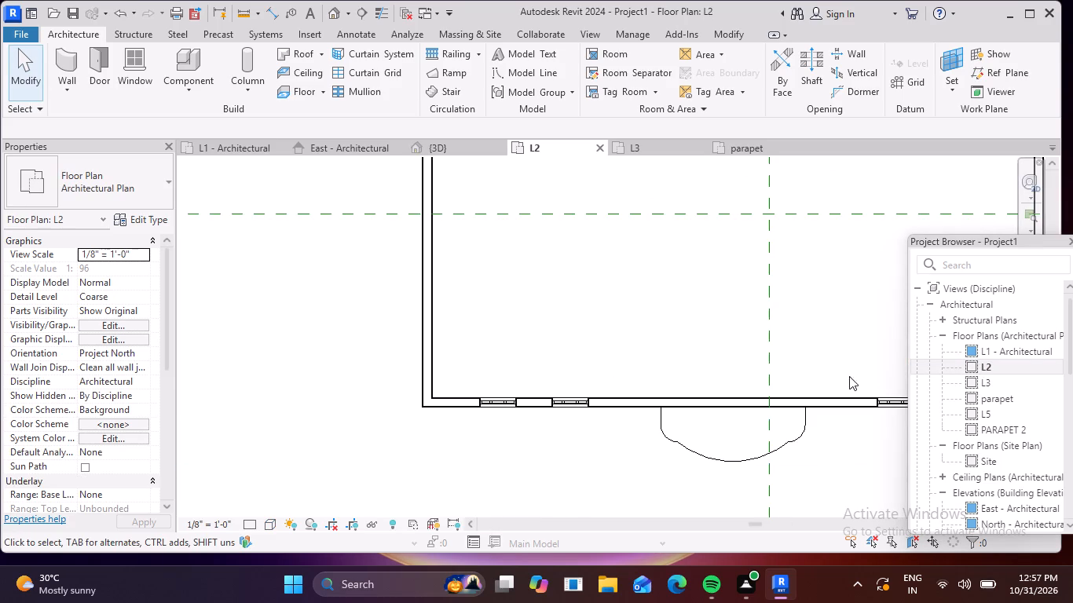
middle_click_drag(813, 349, 799, 298, "shift")
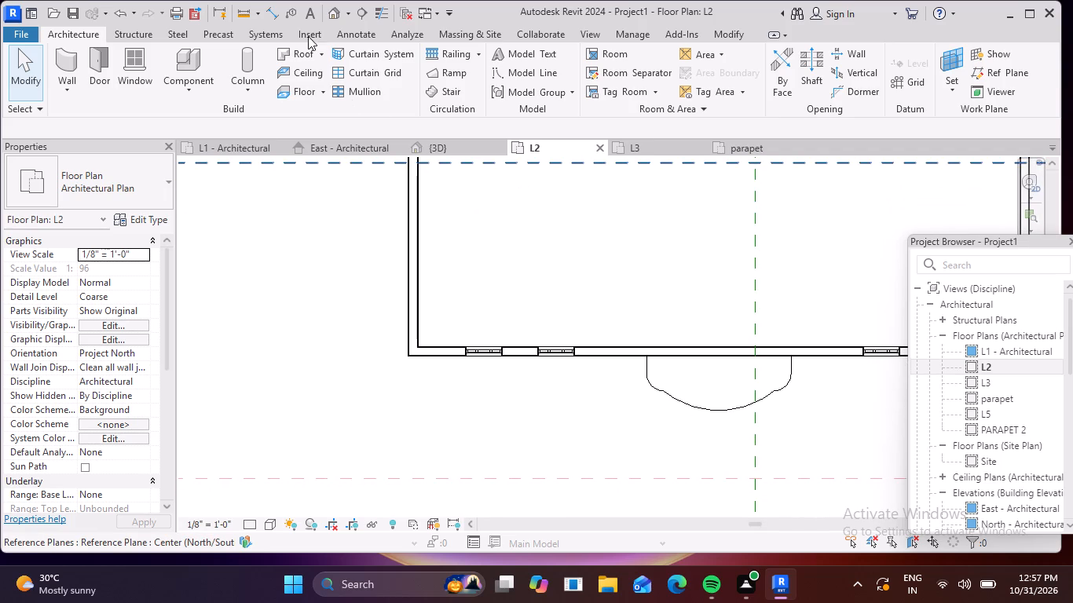
left_click(329, 13)
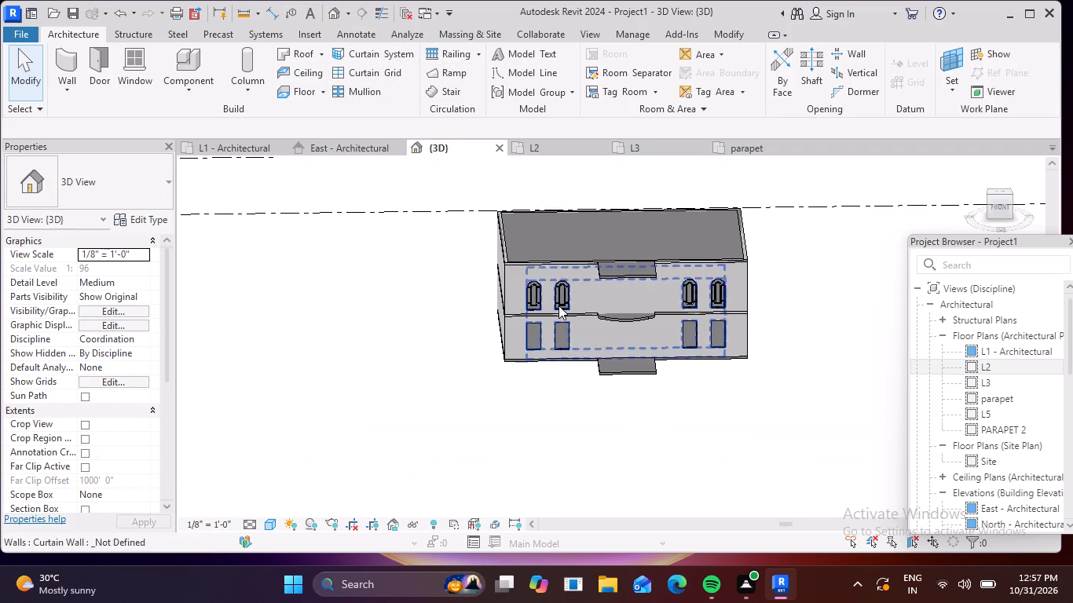
scroll(551, 320, "up", 5)
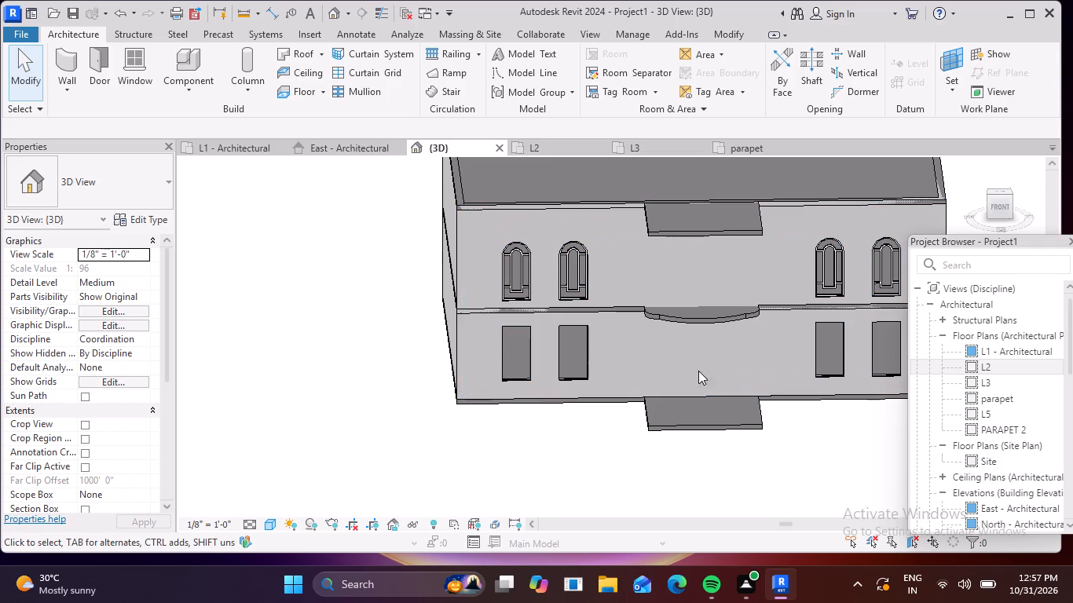
left_click(967, 383)
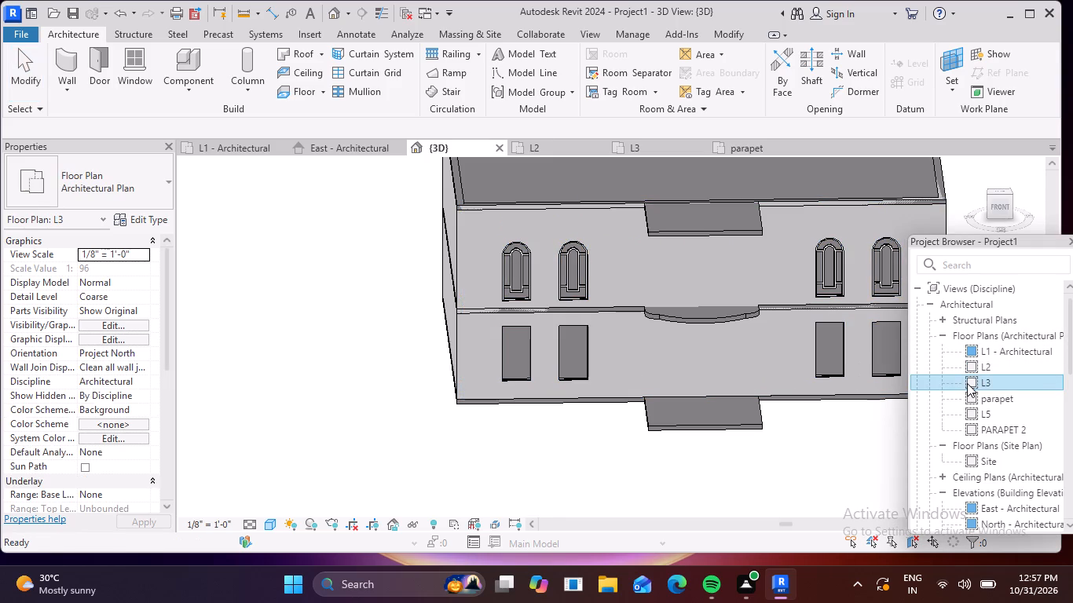
double_click(967, 383)
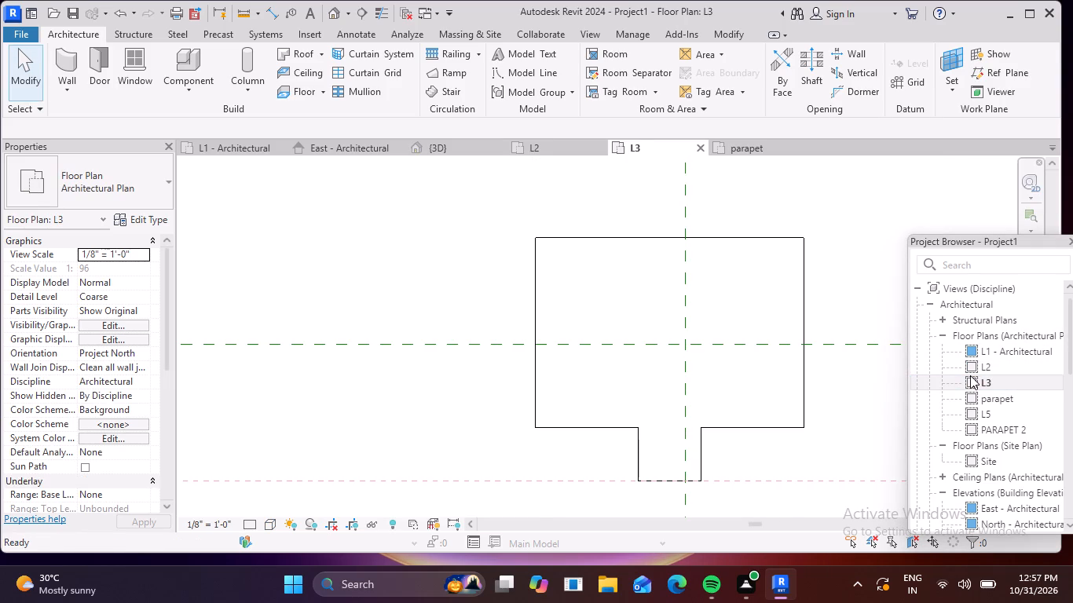
double_click(968, 364)
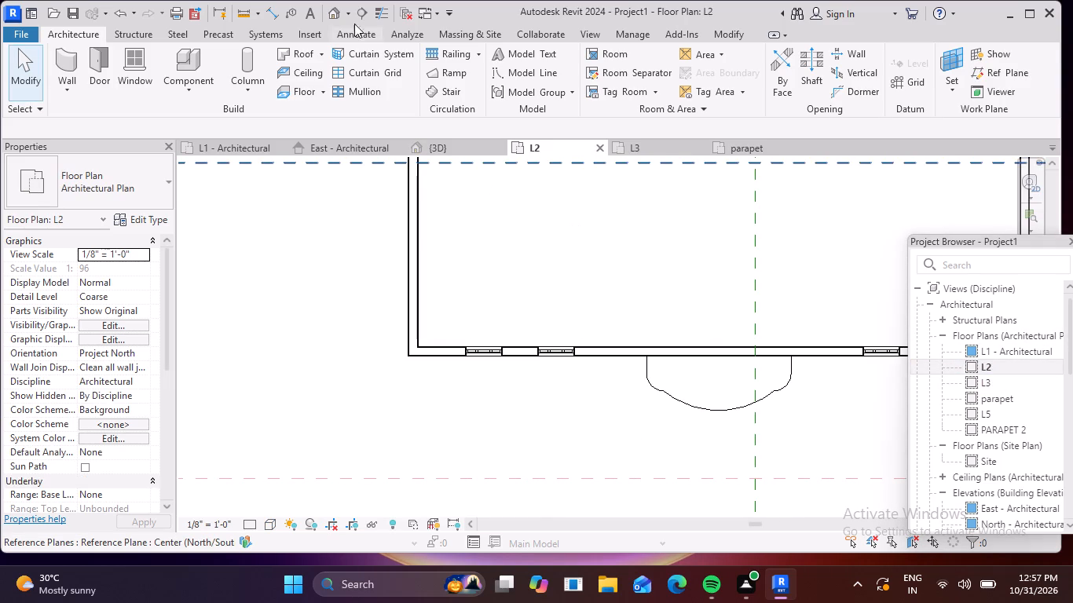
left_click(331, 17)
middle_click_drag(580, 236, 423, 264)
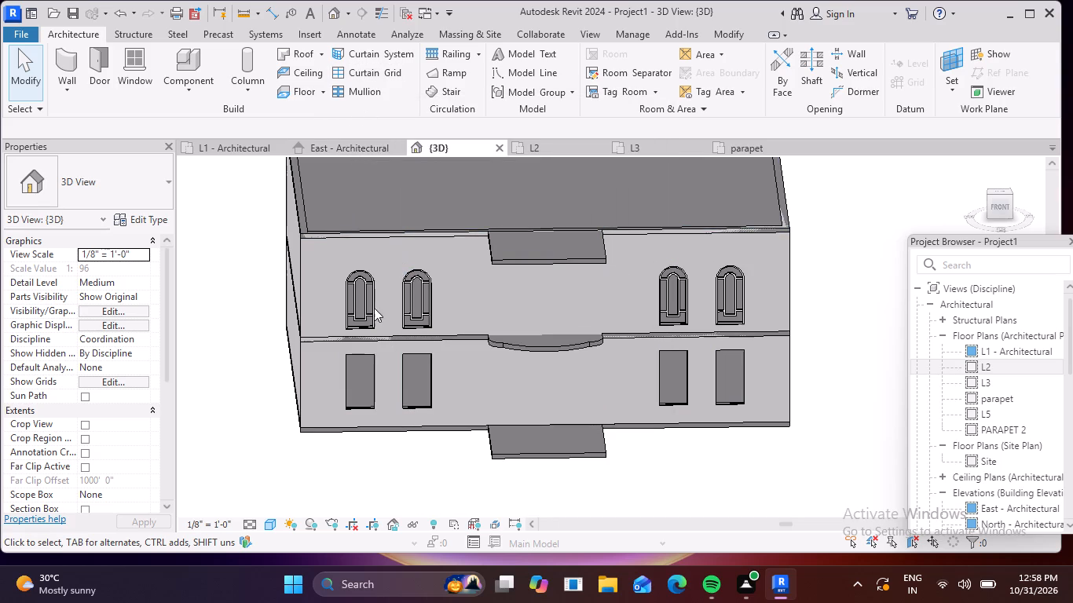
Examine the front wall and its window openings in the L1 - Architectural floor plan.
left_click(375, 73)
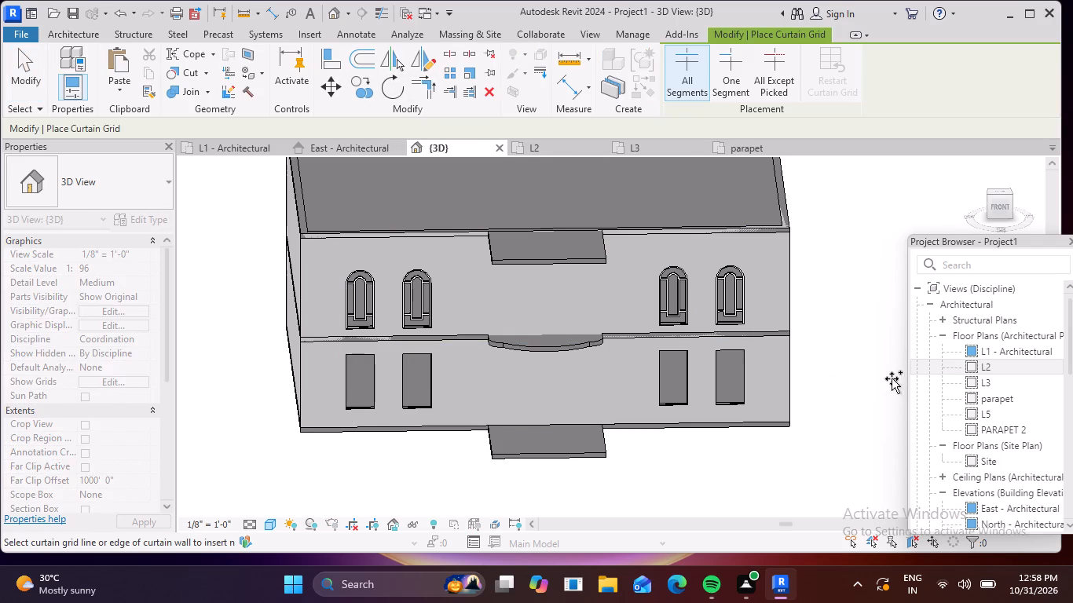
double_click(968, 352)
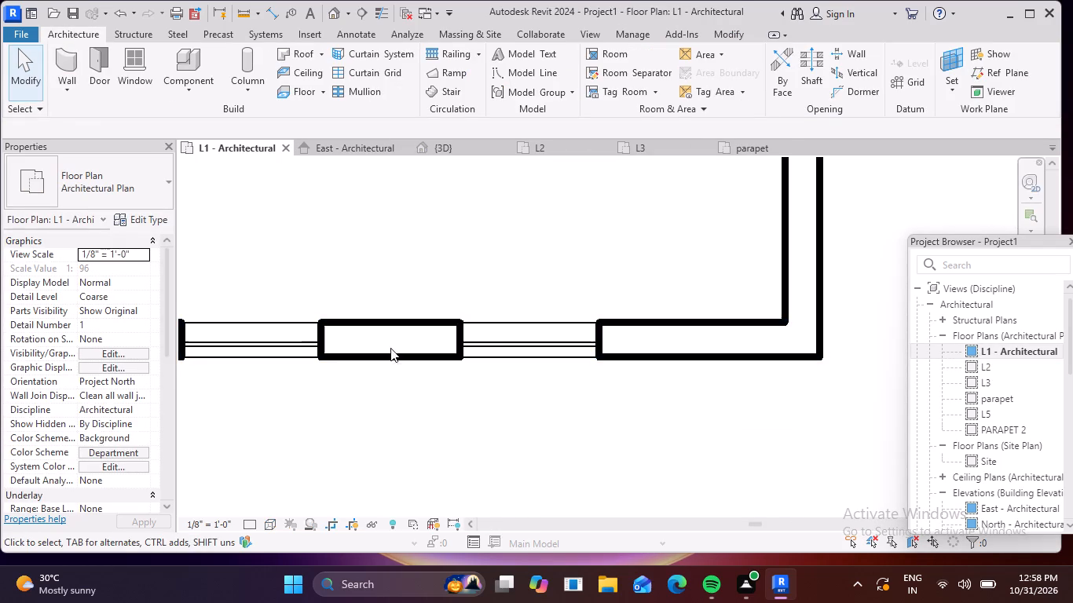
scroll(396, 341, "down", 2)
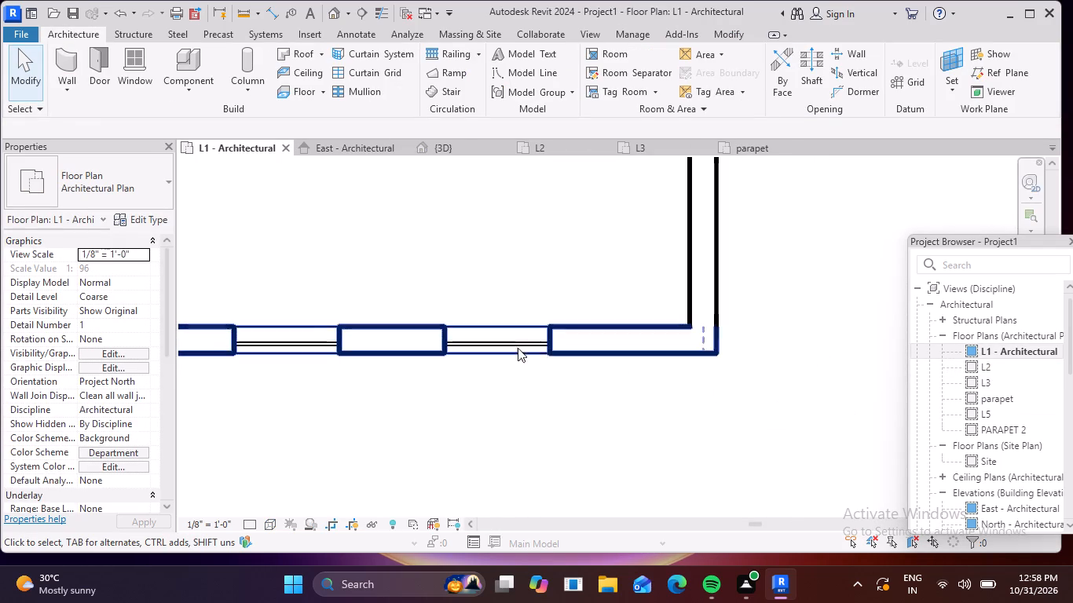
scroll(527, 338, "down", 7)
middle_click_drag(650, 354, 862, 364)
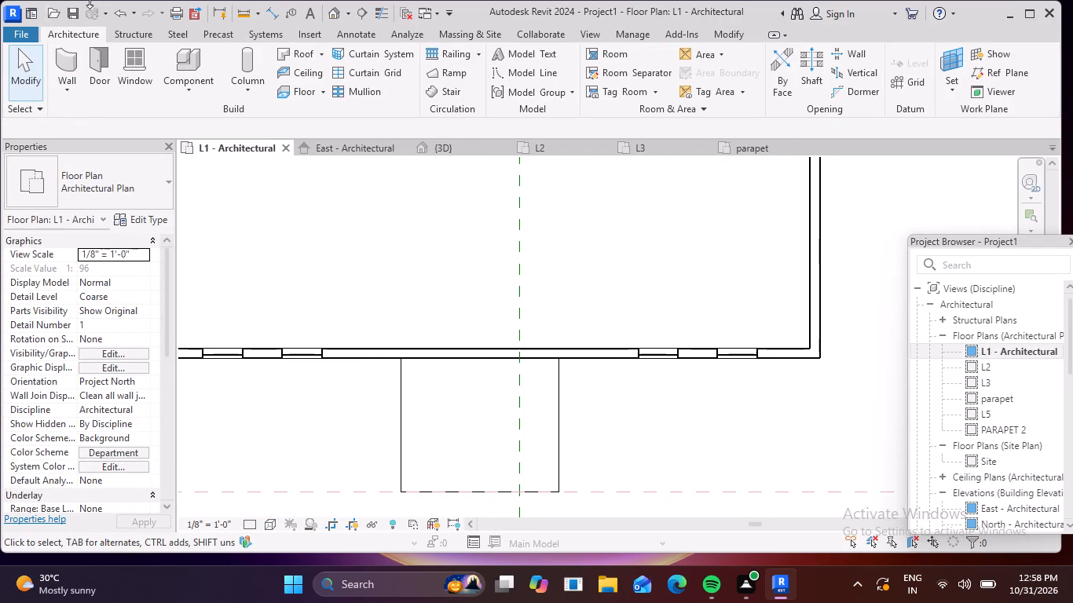
In the front 3D view, place a vertical all-segments curtain grid line about 0'-10" from the left edge of the leftmost ground-floor opening.
left_click(333, 17)
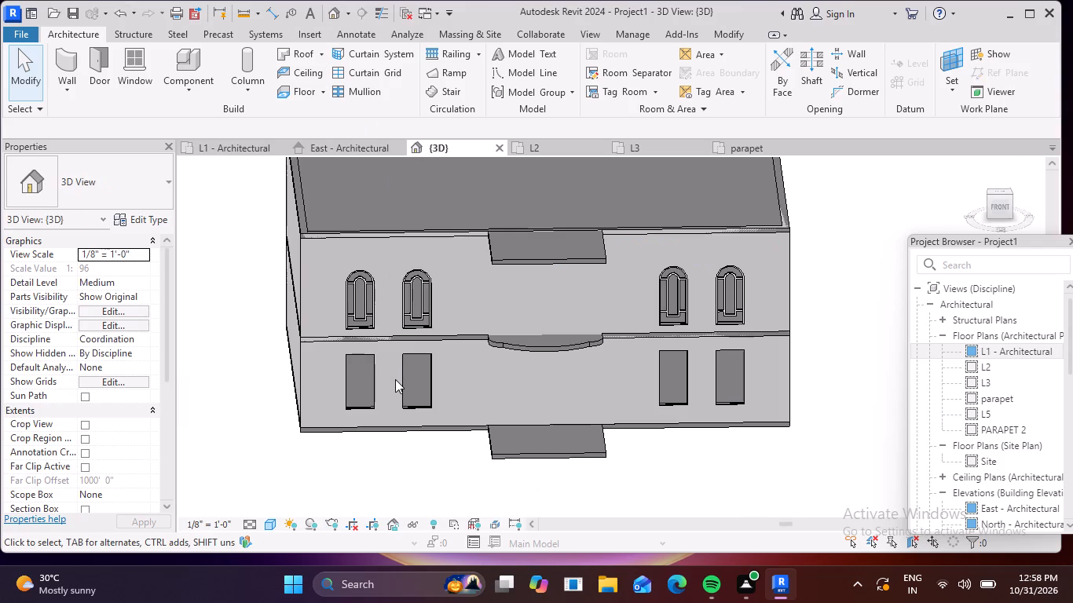
left_click(1004, 205)
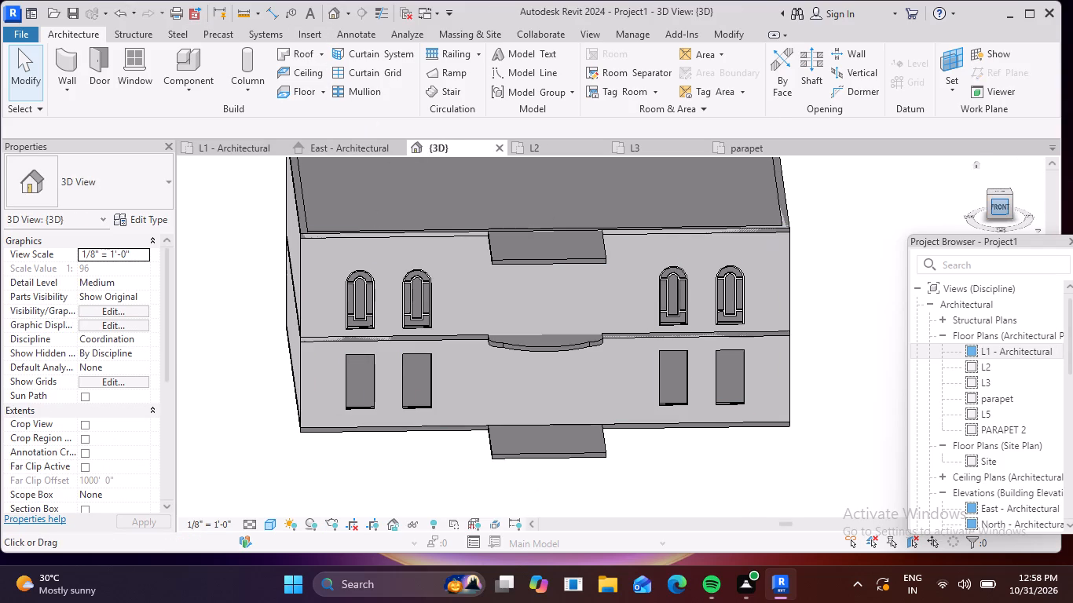
scroll(551, 250, "up", 7)
scroll(547, 360, "up", 8)
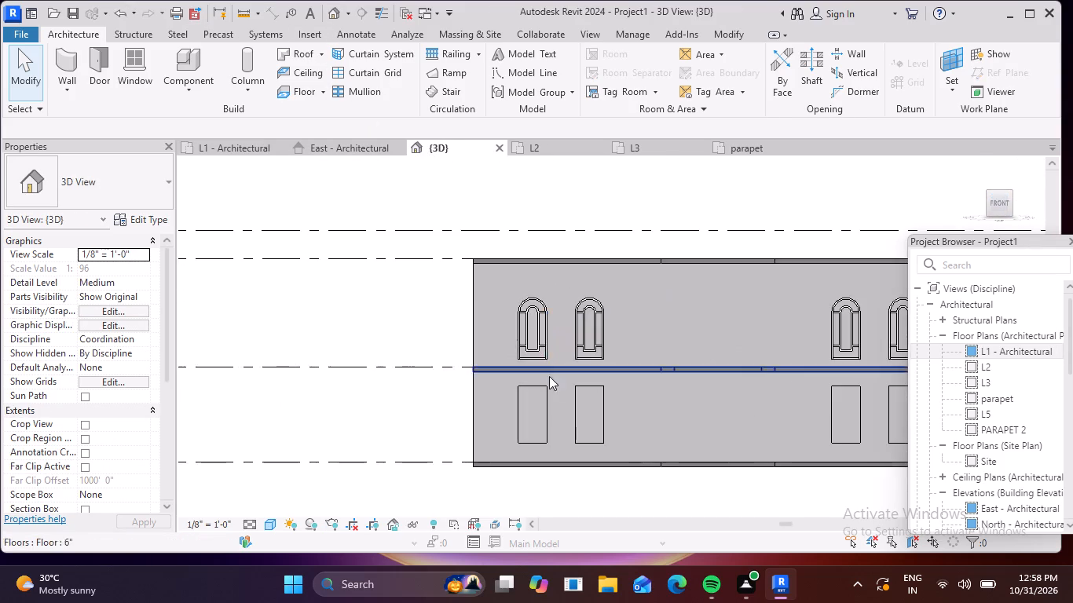
scroll(551, 391, "up", 7)
middle_click_drag(557, 400, 547, 319)
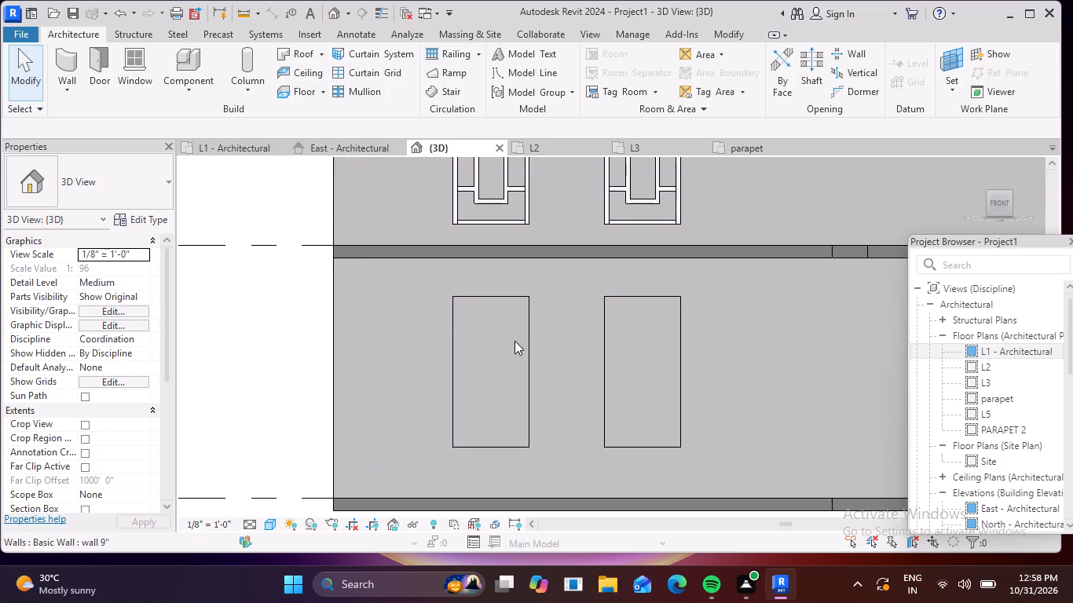
left_click(369, 71)
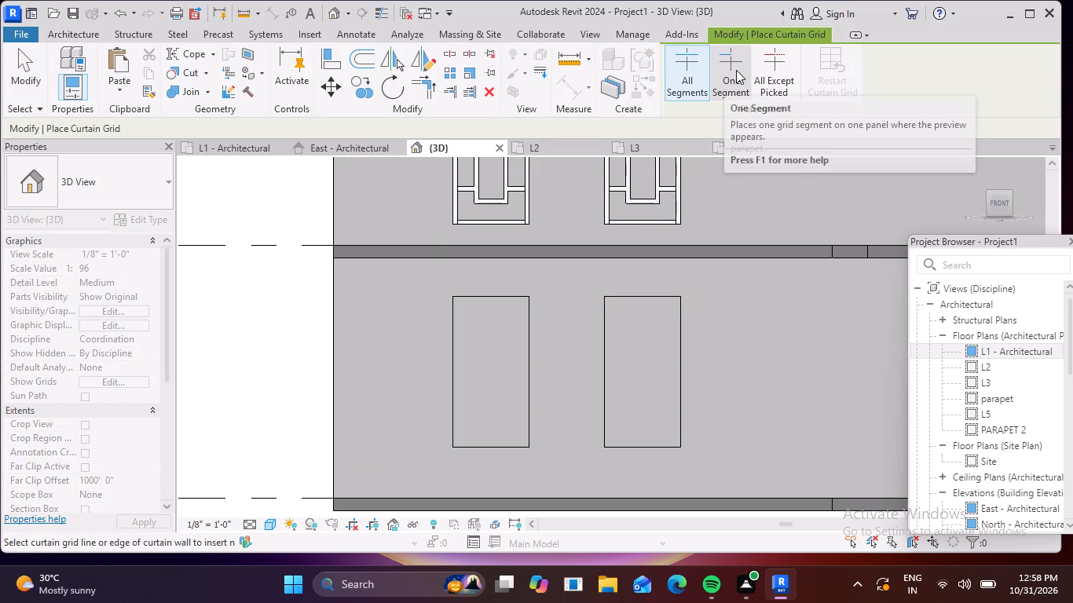
left_click(699, 64)
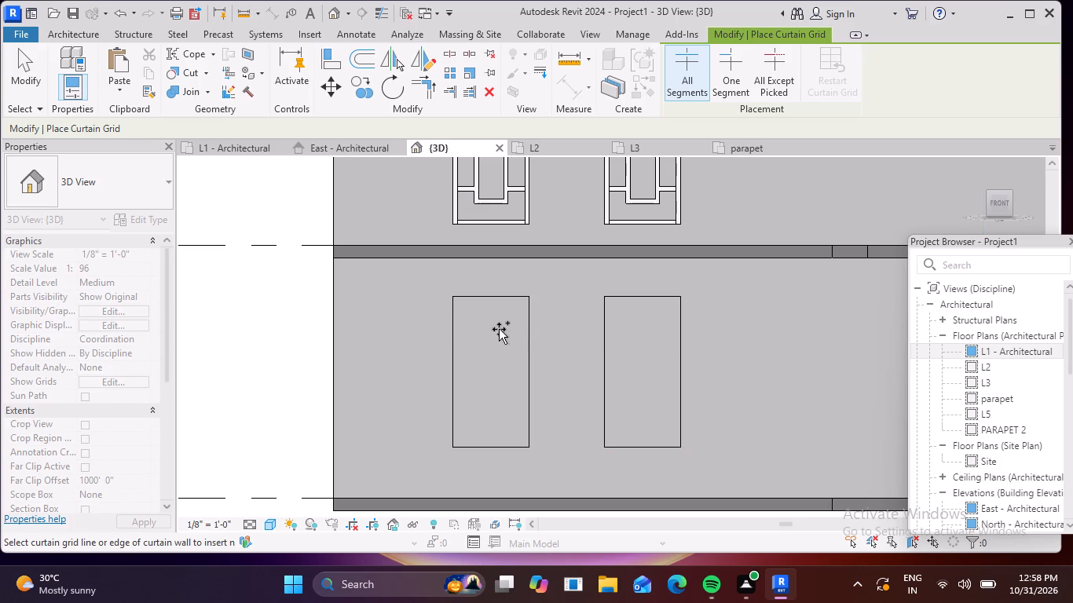
scroll(474, 301, "down", 1)
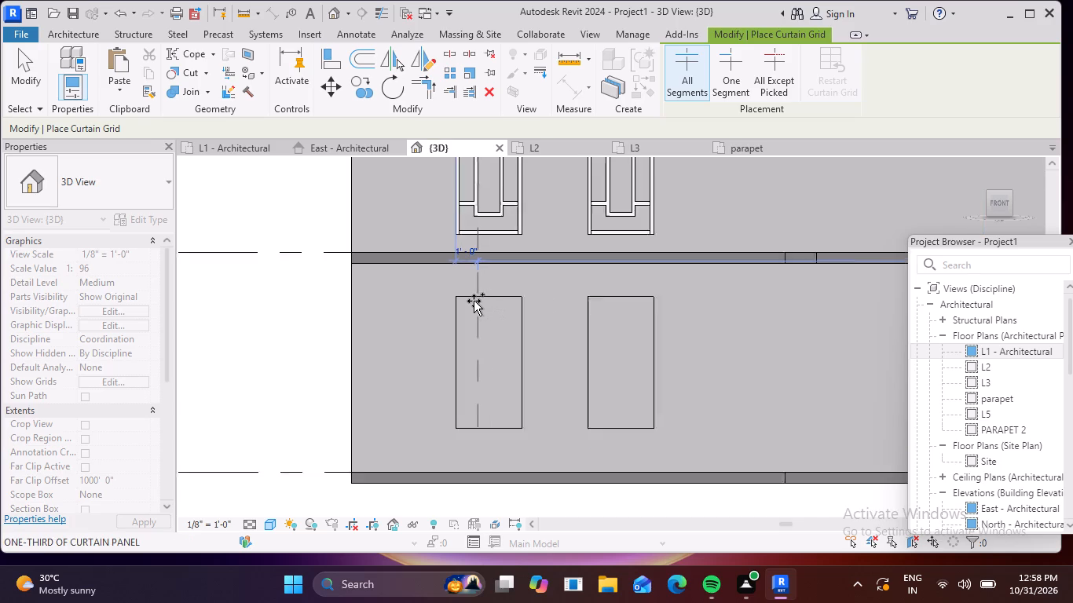
scroll(474, 301, "down", 1)
middle_click_drag(474, 301, 460, 403)
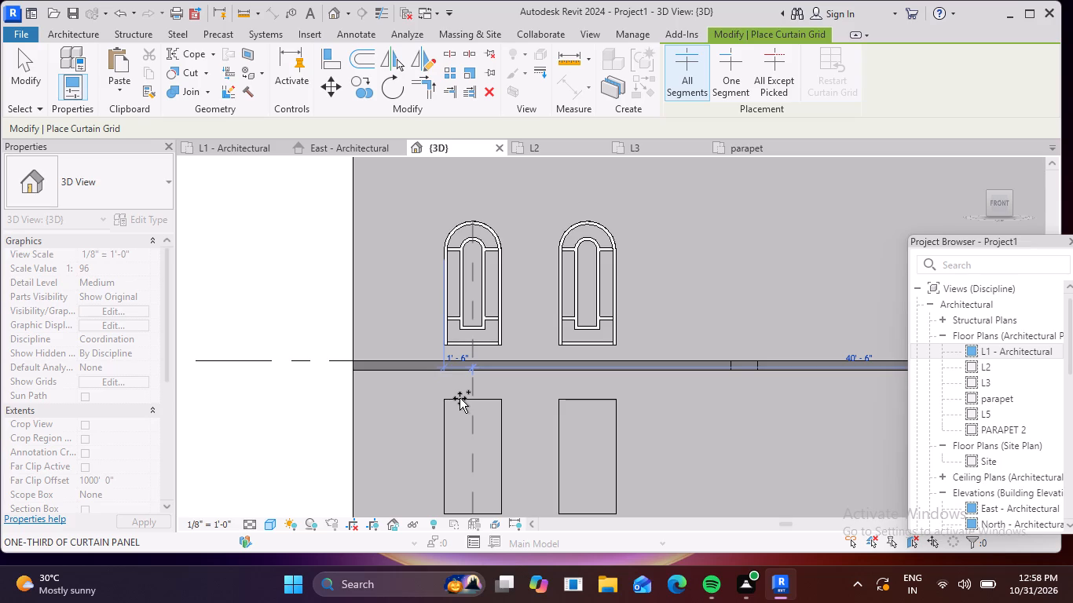
scroll(460, 399, "up", 5)
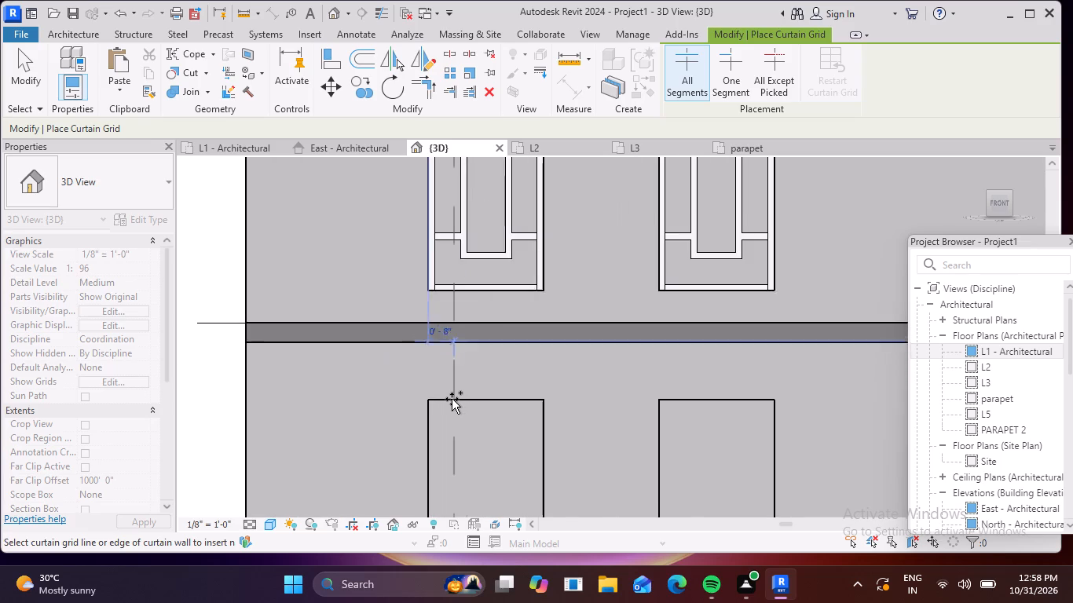
scroll(446, 399, "up", 5)
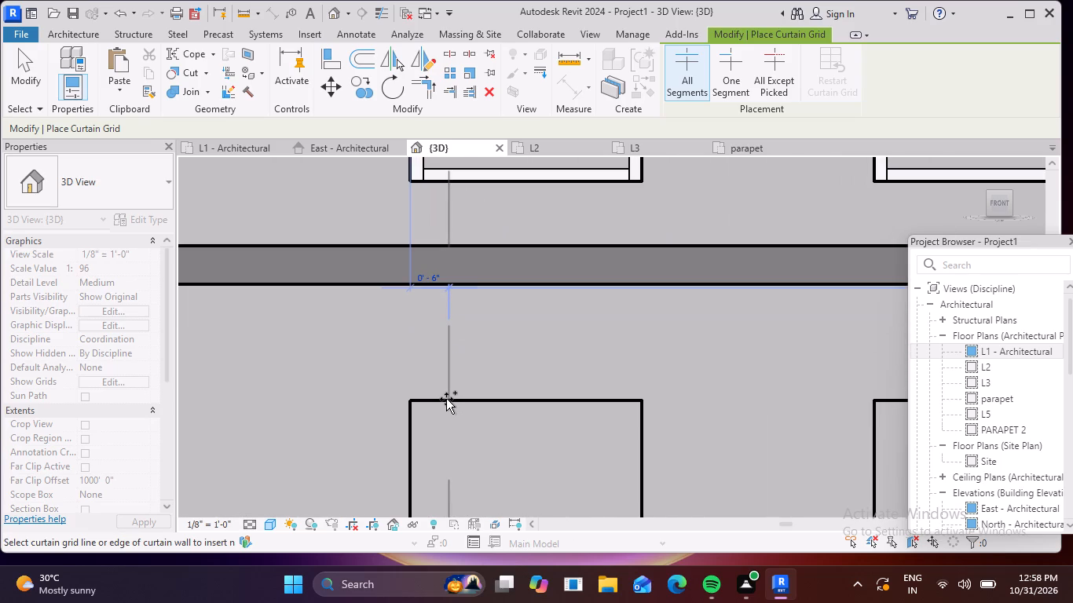
scroll(445, 398, "up", 4)
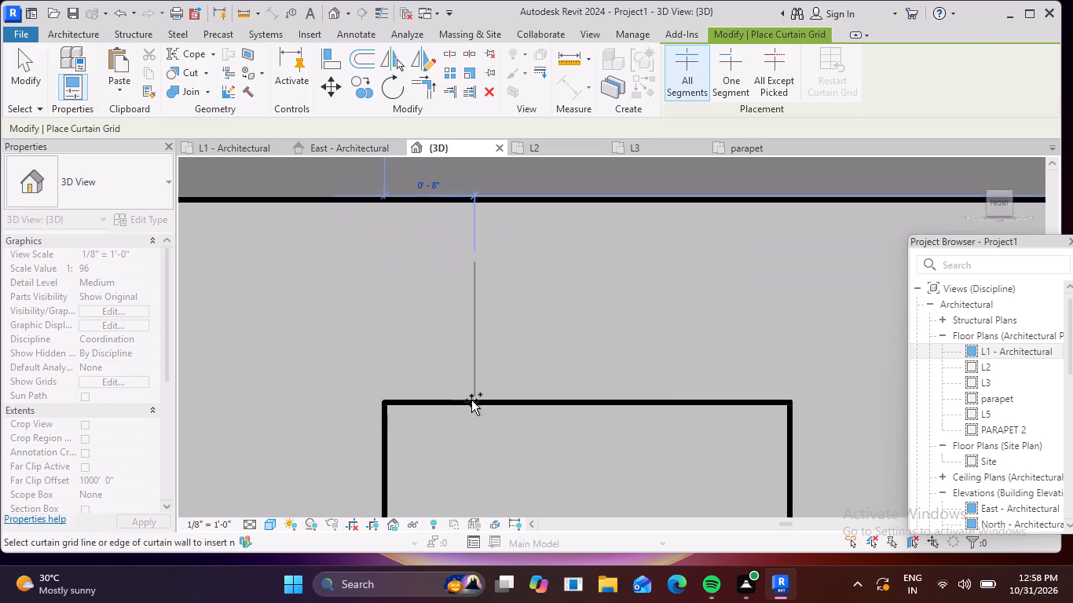
scroll(483, 402, "up", 2)
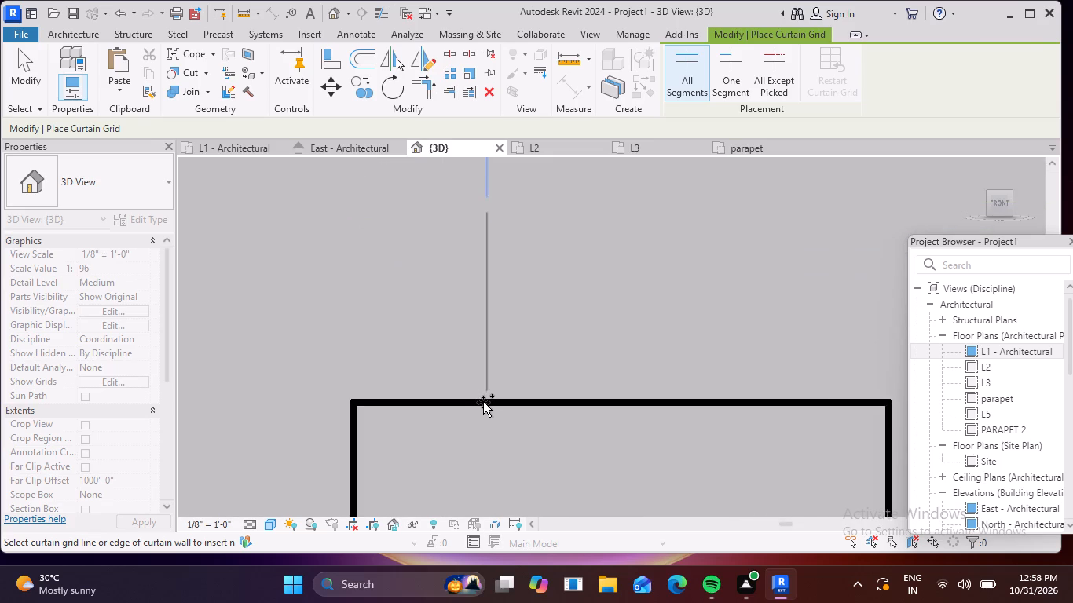
middle_click_drag(483, 402, 476, 540)
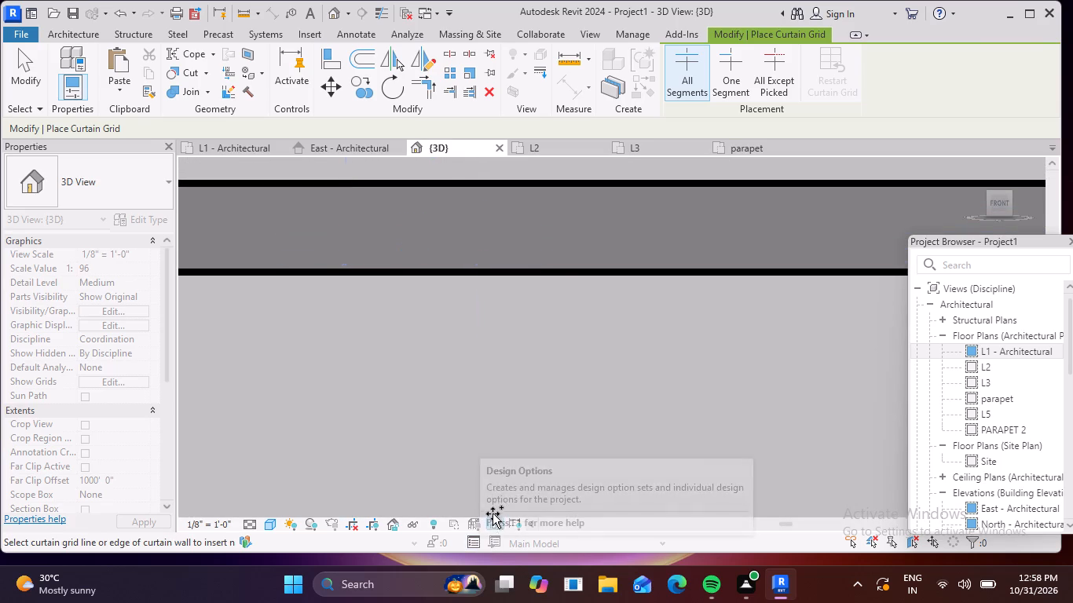
scroll(493, 511, "down", 1)
middle_click_drag(496, 499, 522, 407)
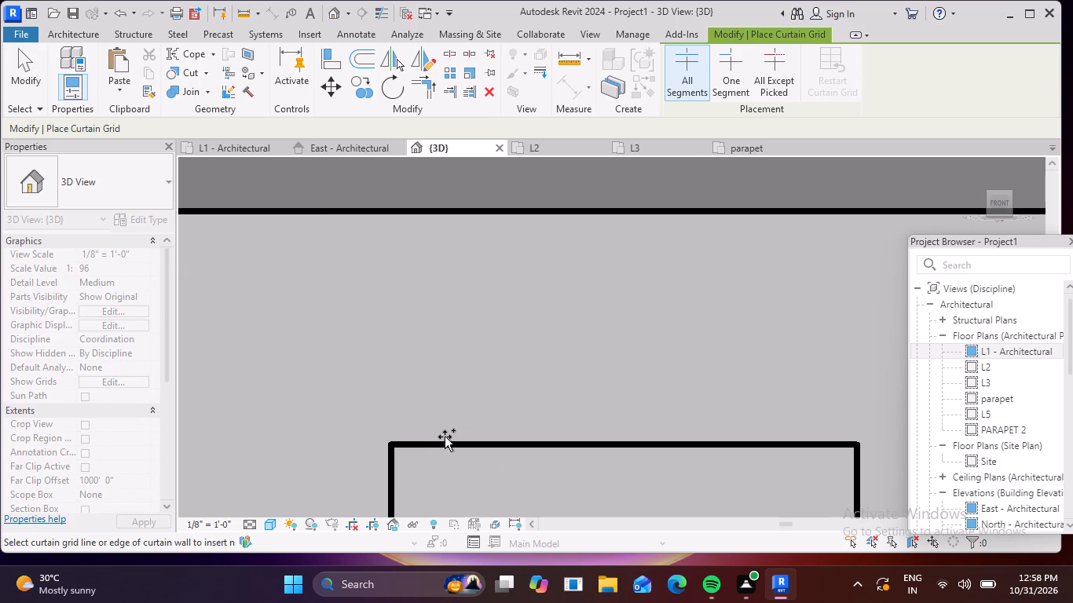
left_click(519, 444)
scroll(535, 436, "down", 7)
scroll(595, 404, "down", 2)
key("Escape")
key("Escape")
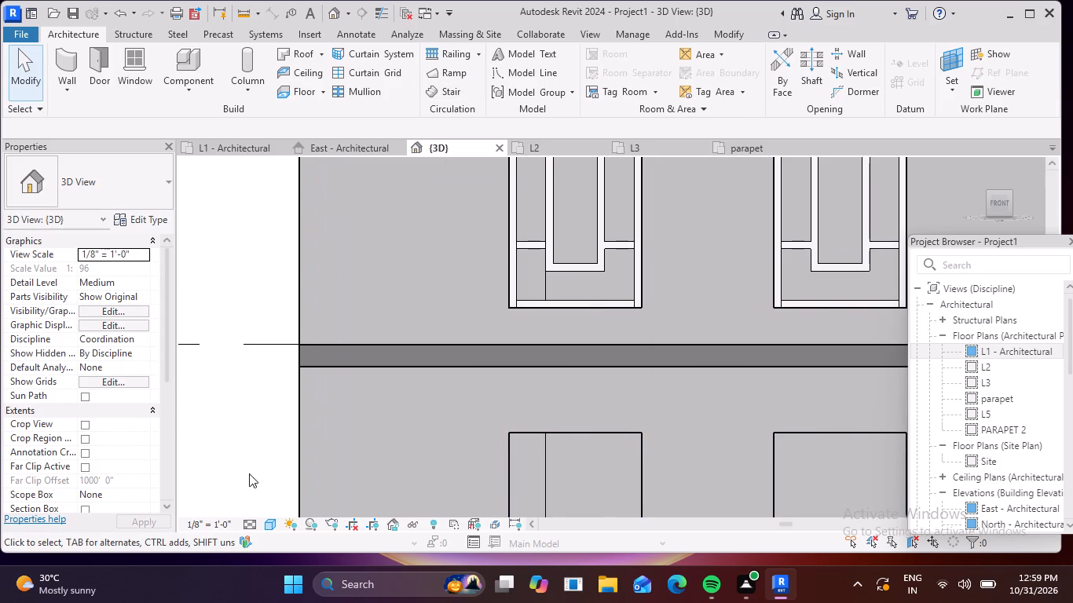
Set the 3D view's visual style to Wireframe.
left_click(267, 529)
left_click(325, 418)
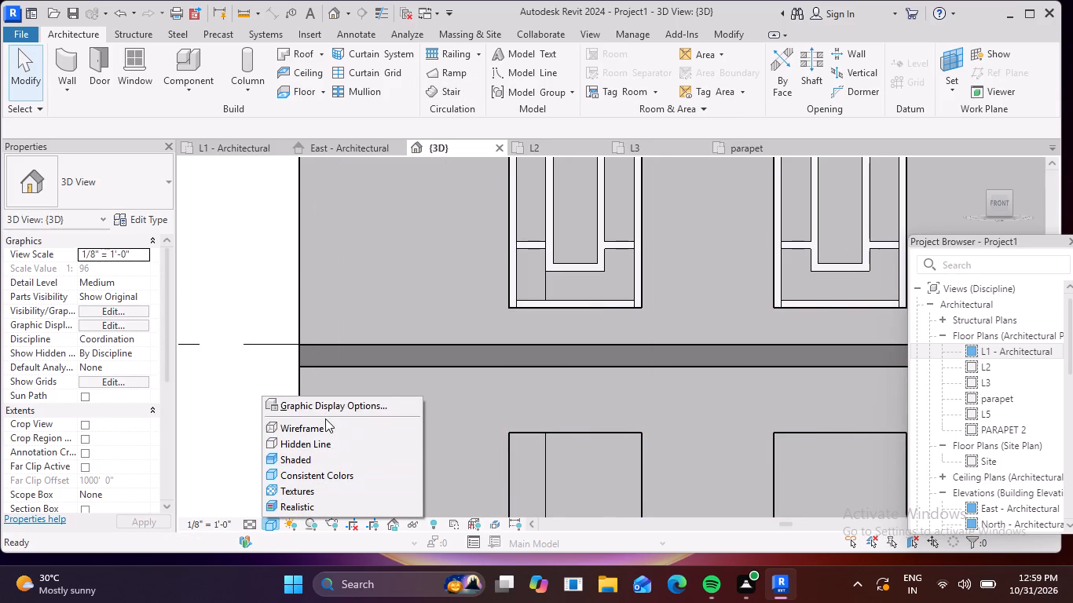
left_click(320, 425)
scroll(478, 382, "down", 4)
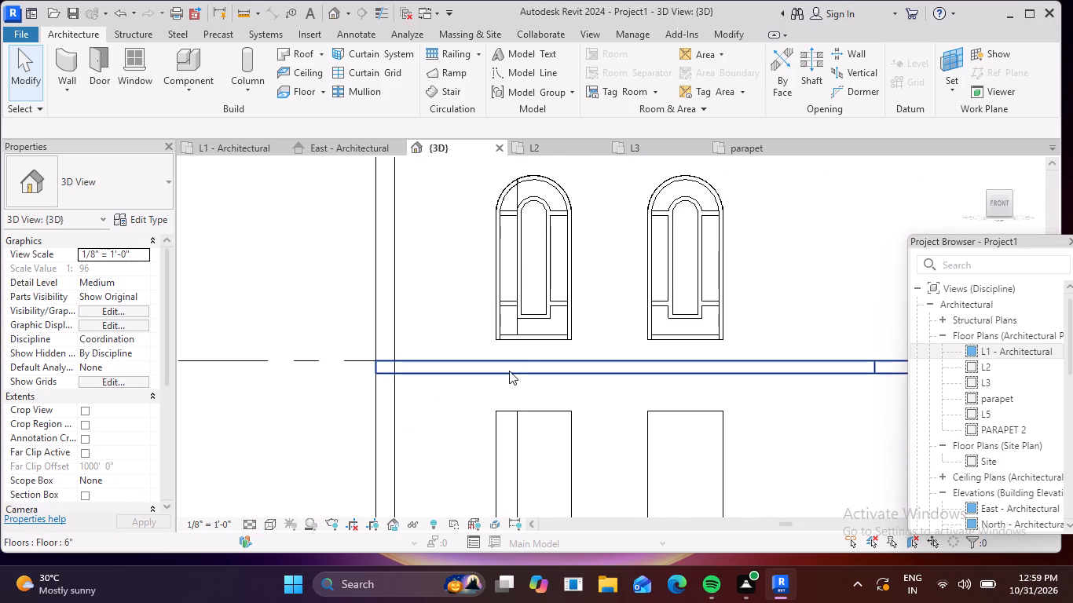
scroll(540, 352, "up", 5)
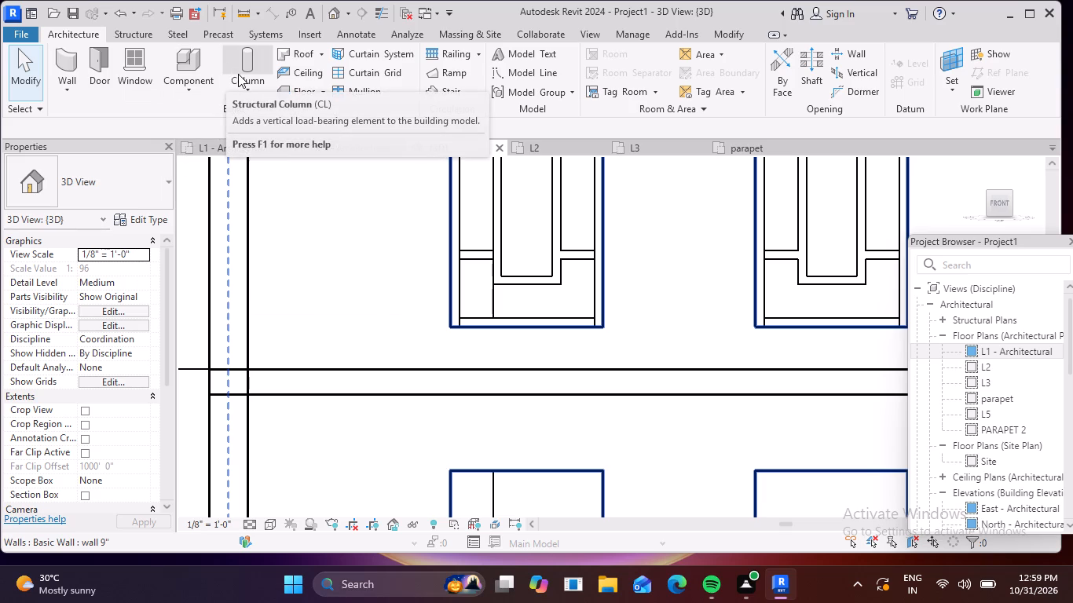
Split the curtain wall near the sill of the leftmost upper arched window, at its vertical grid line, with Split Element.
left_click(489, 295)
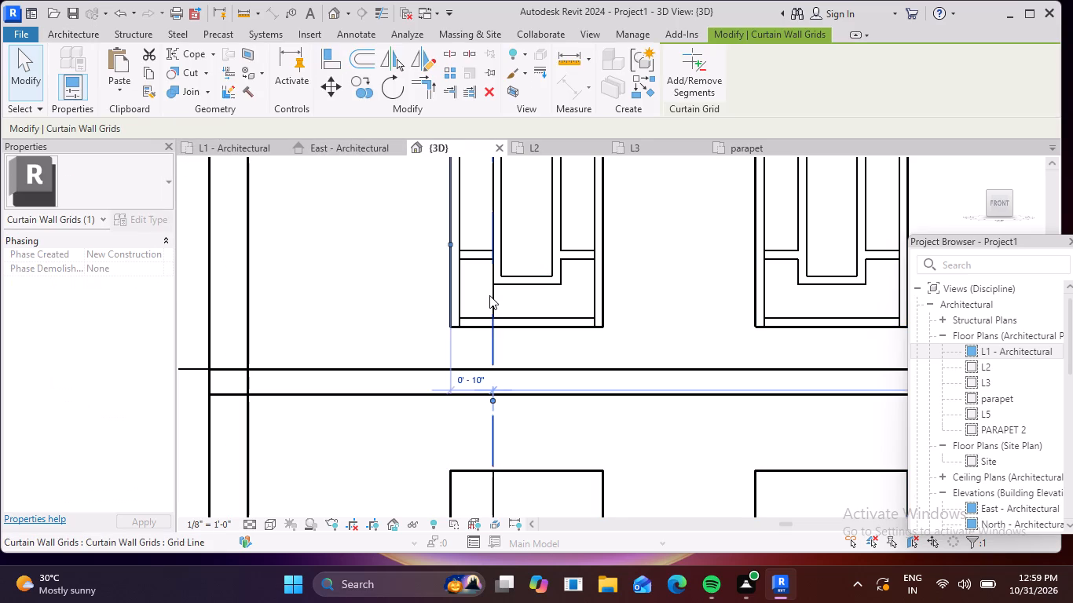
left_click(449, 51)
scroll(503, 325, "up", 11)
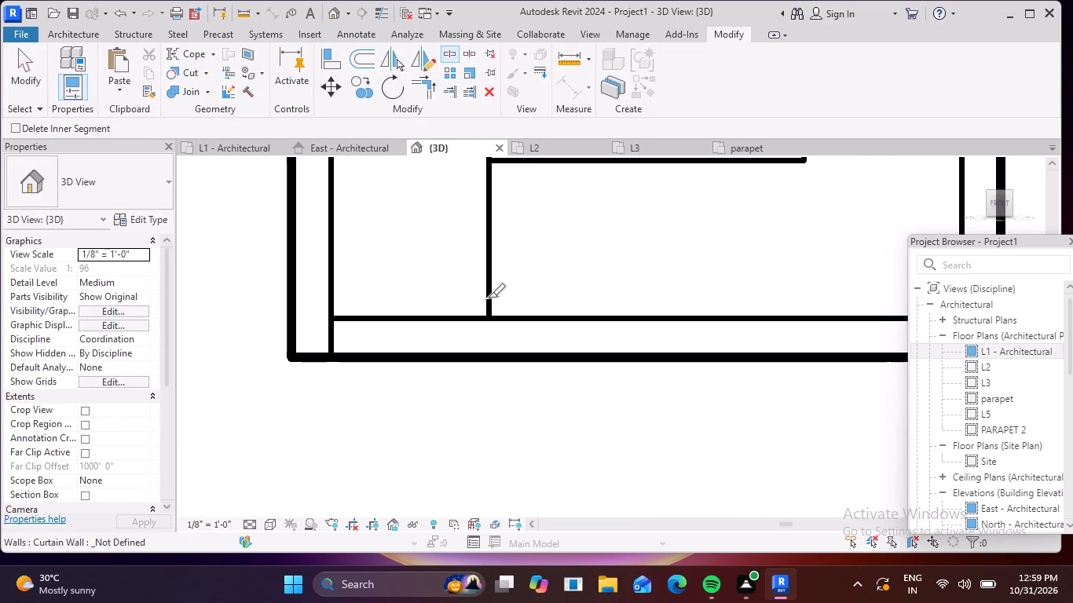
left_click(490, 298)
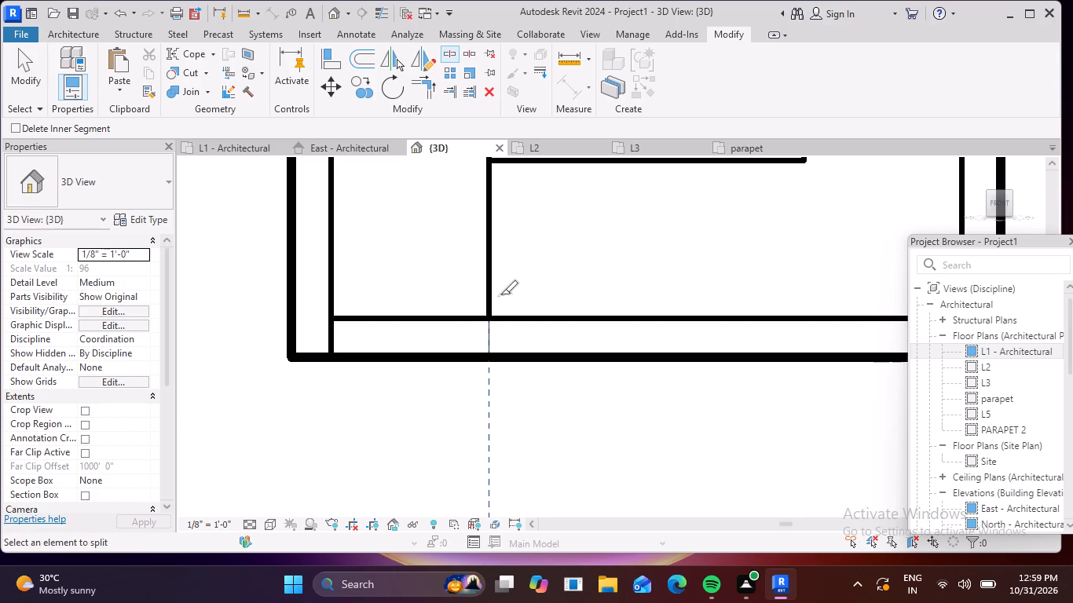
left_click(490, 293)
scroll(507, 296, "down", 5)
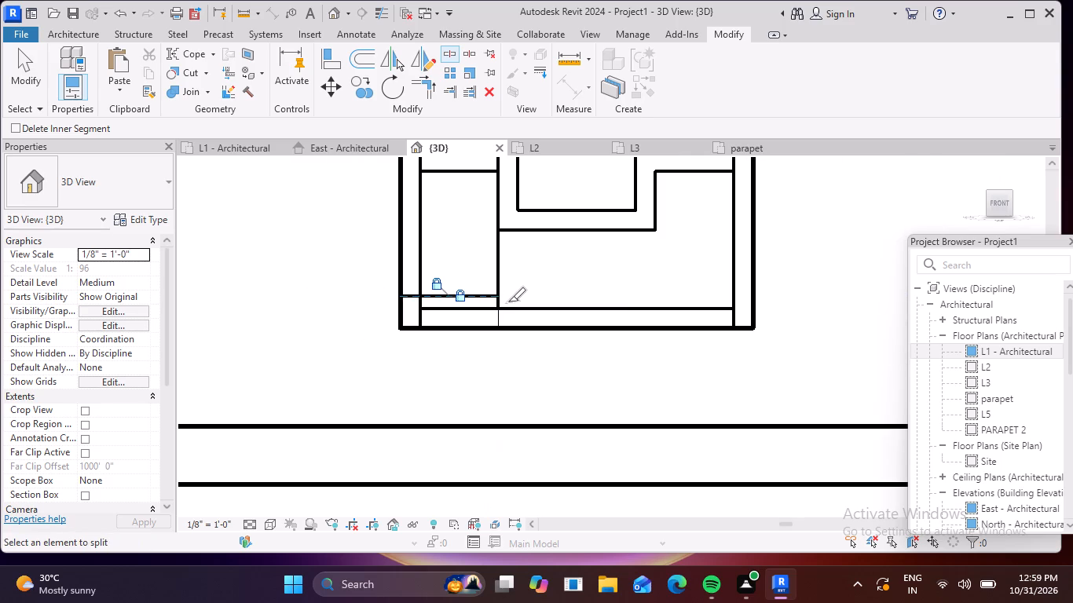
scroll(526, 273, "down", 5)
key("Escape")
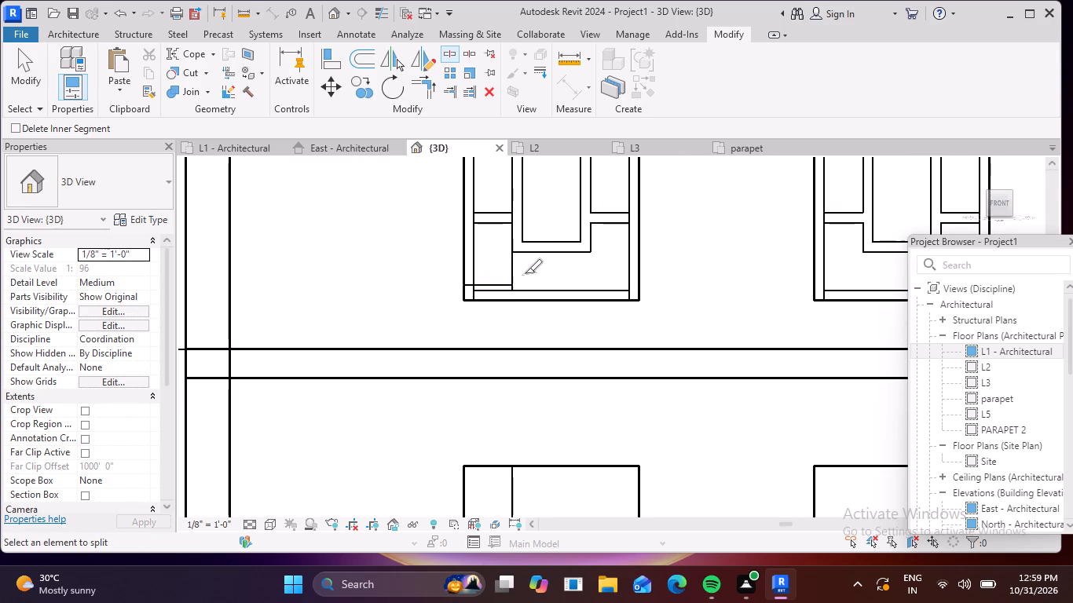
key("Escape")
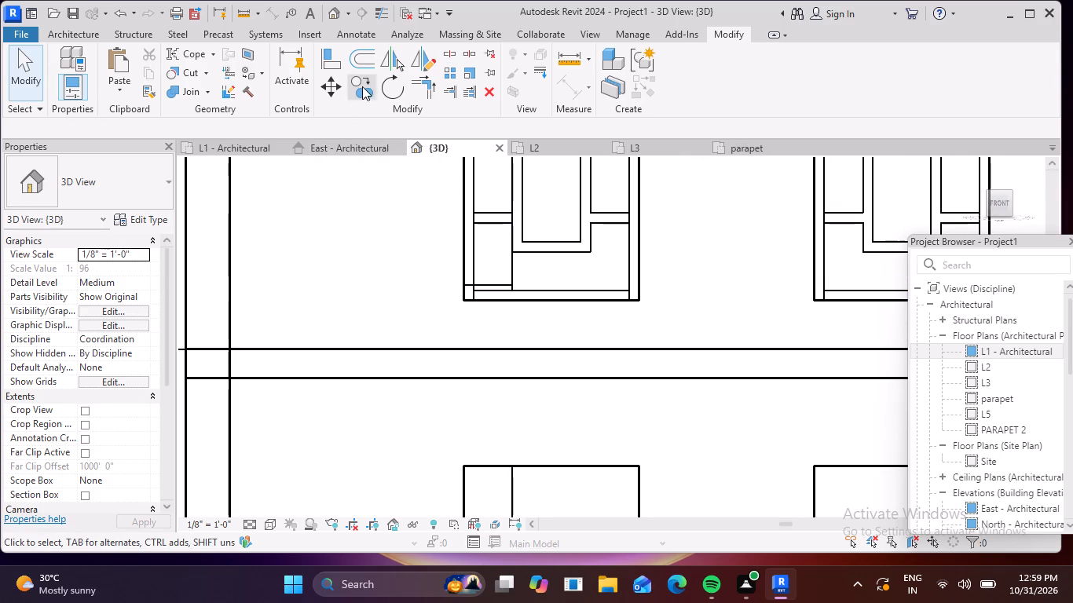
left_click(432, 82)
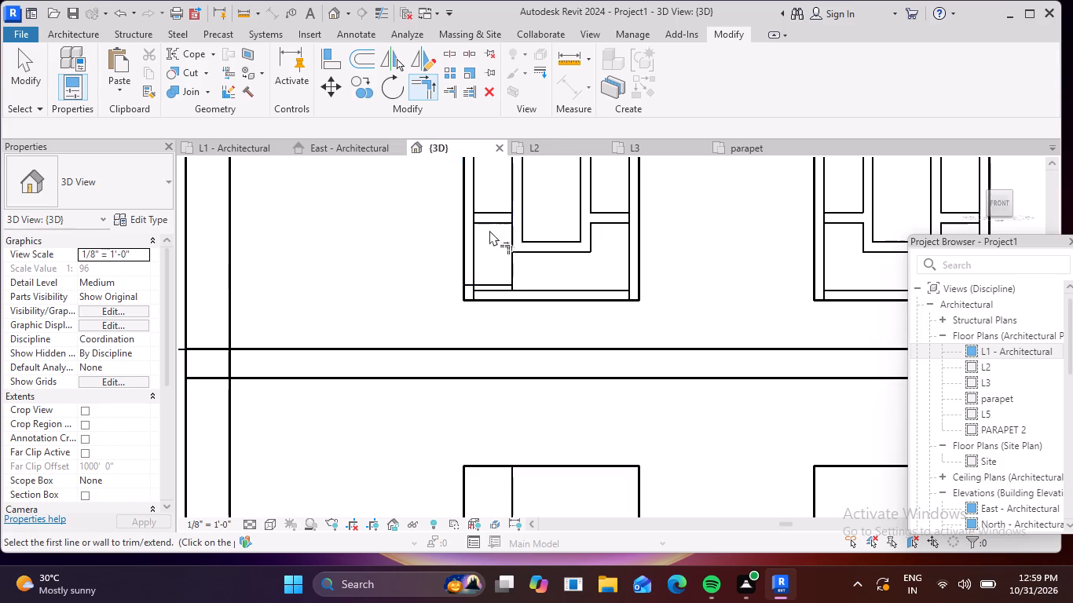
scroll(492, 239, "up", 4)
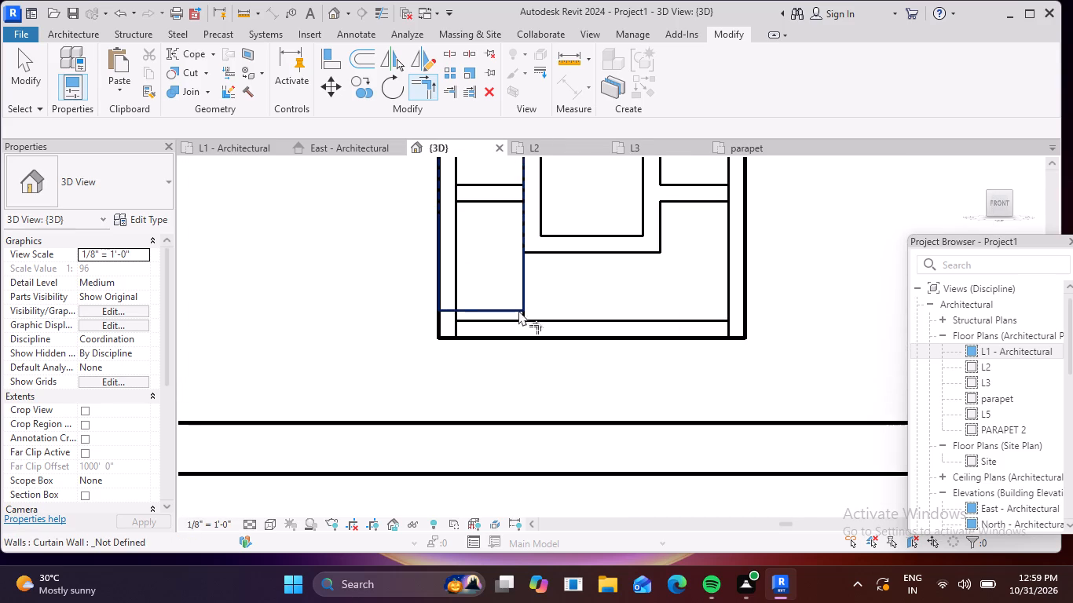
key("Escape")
Delete the two split curtain wall pieces that pass behind the upper arched windows.
scroll(524, 296, "down", 6)
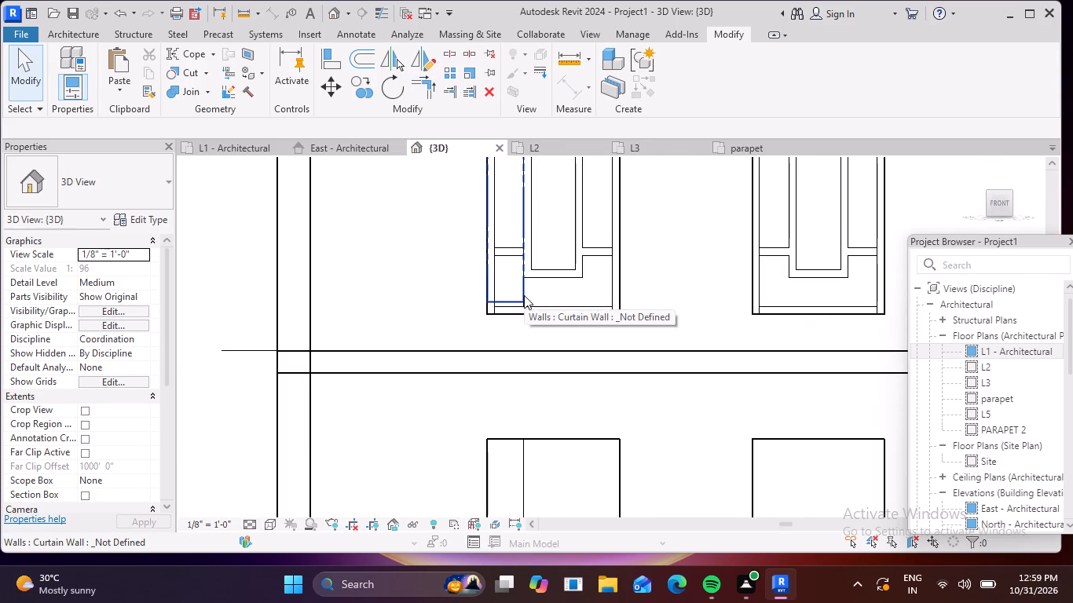
left_click(524, 295)
key("Delete")
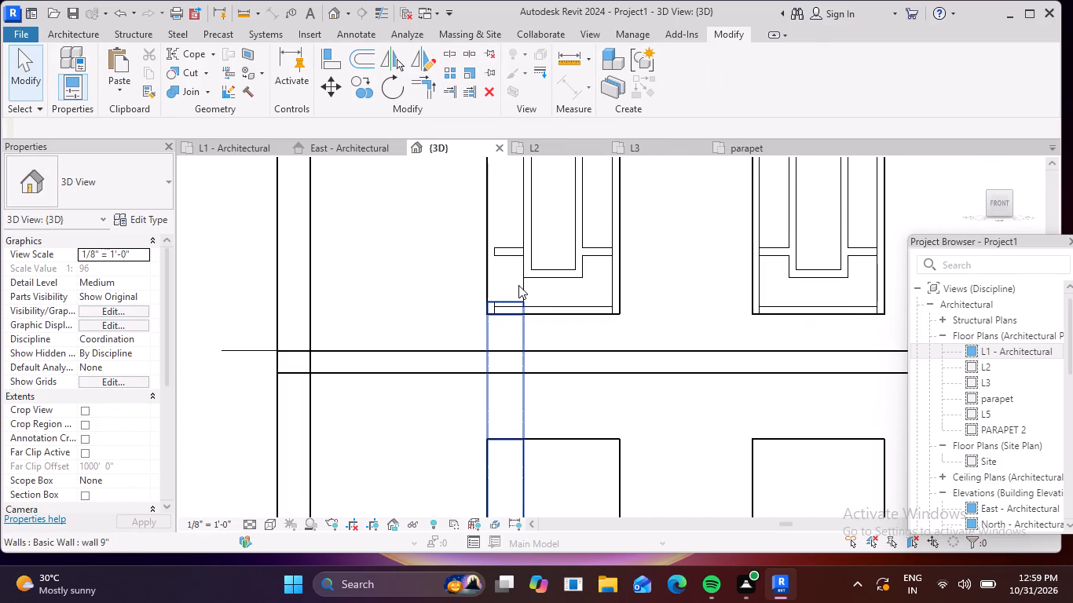
left_click(518, 285)
key("Delete")
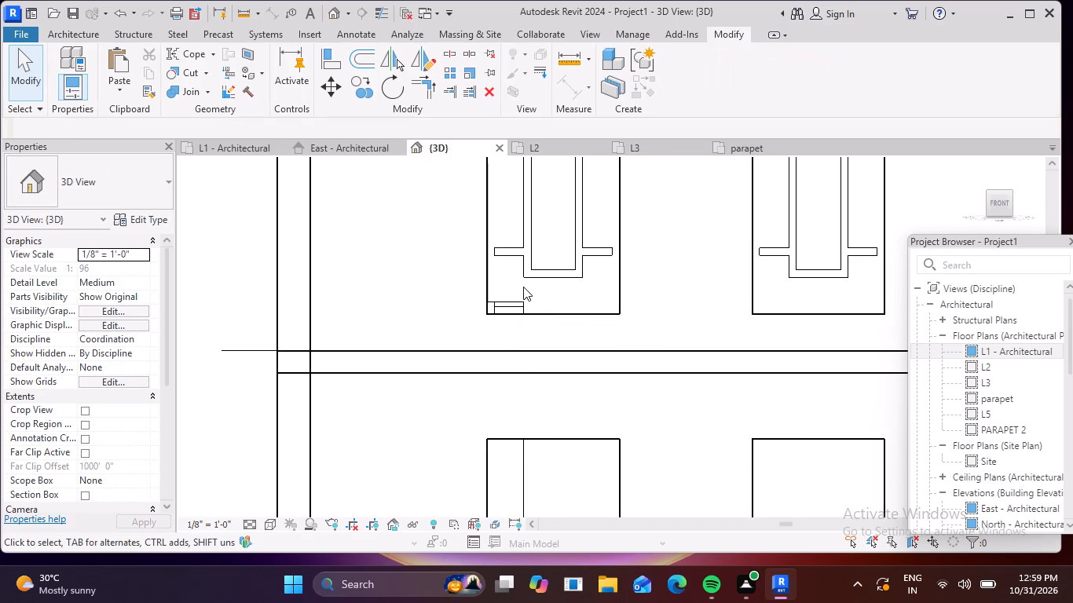
Examine the remaining narrow curtain wall strip between the leftmost upper window's sill and the ground-floor opening.
scroll(520, 305, "up", 5)
left_click(512, 308)
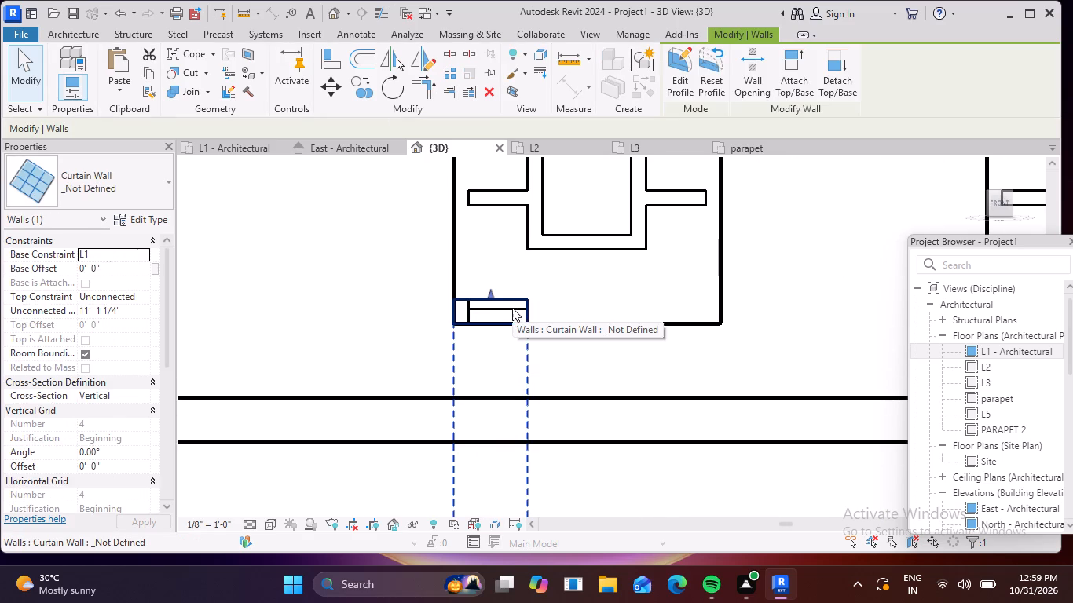
scroll(512, 308, "down", 4)
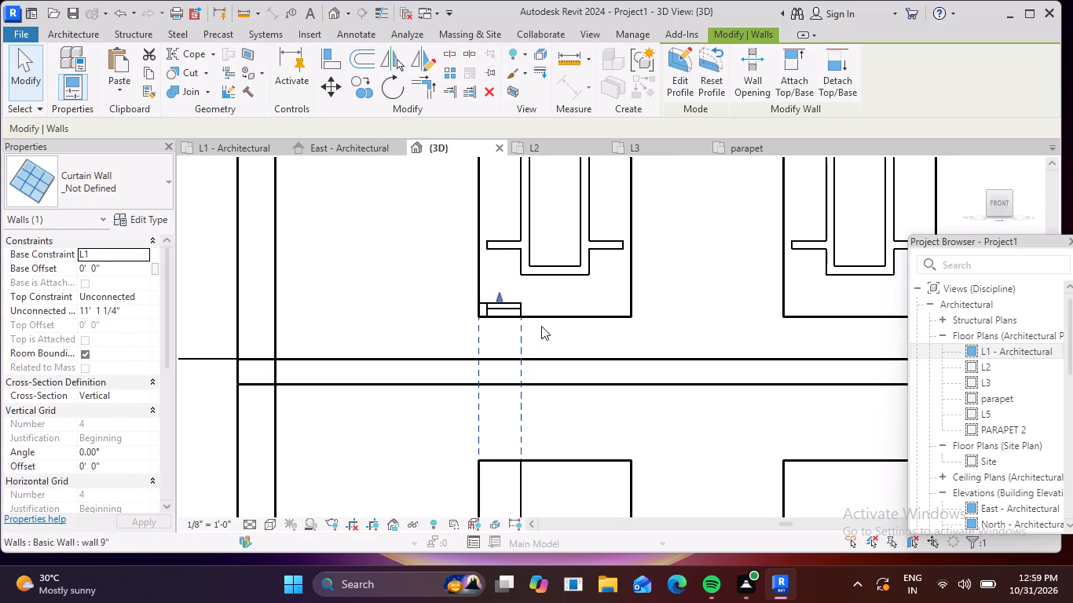
scroll(536, 331, "down", 1)
middle_click_drag(540, 342, 539, 268)
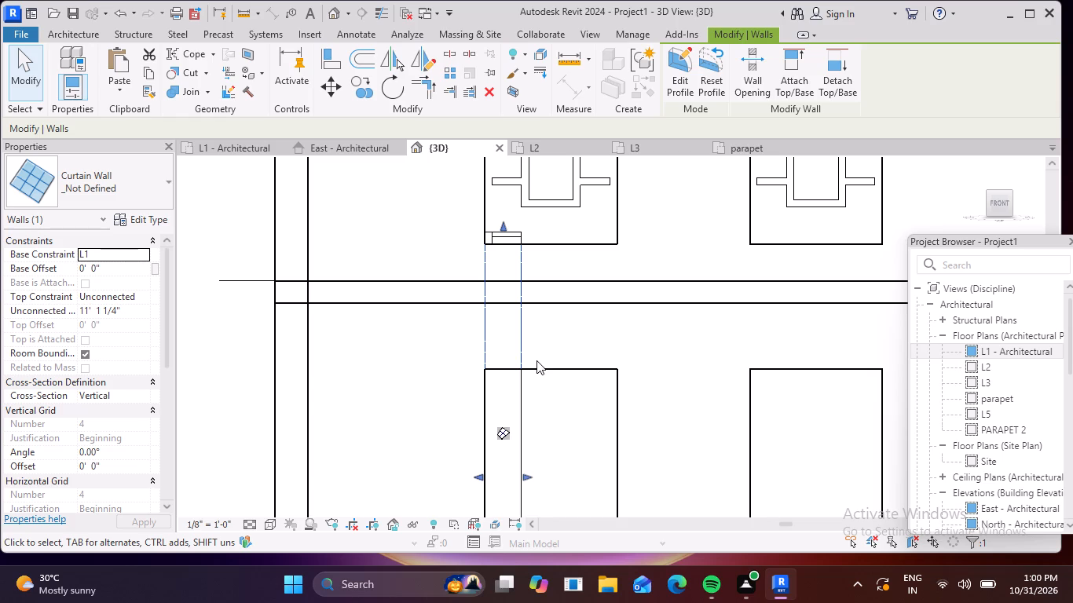
scroll(536, 360, "down", 2)
middle_click_drag(536, 393, 544, 333)
key("Escape")
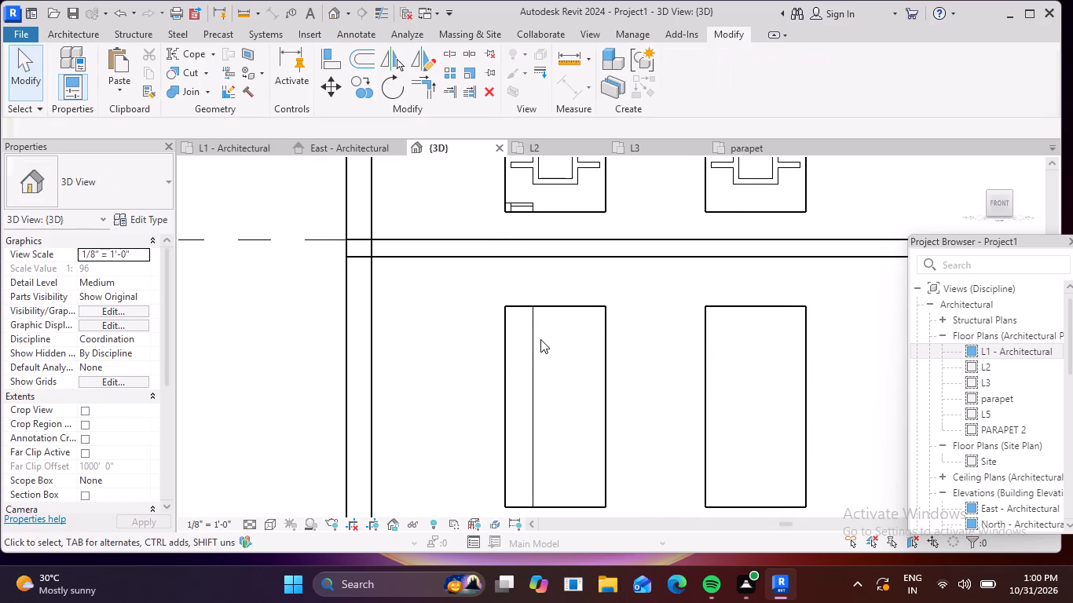
scroll(539, 337, "up", 5)
scroll(530, 318, "down", 4)
middle_click_drag(543, 329, 540, 310)
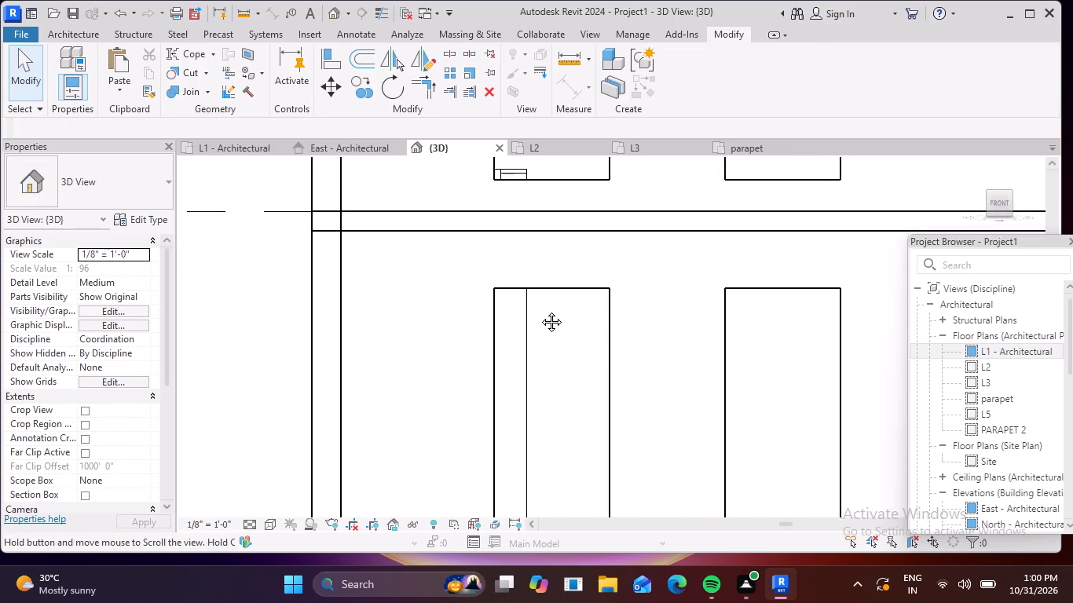
middle_click_drag(540, 310, 536, 261)
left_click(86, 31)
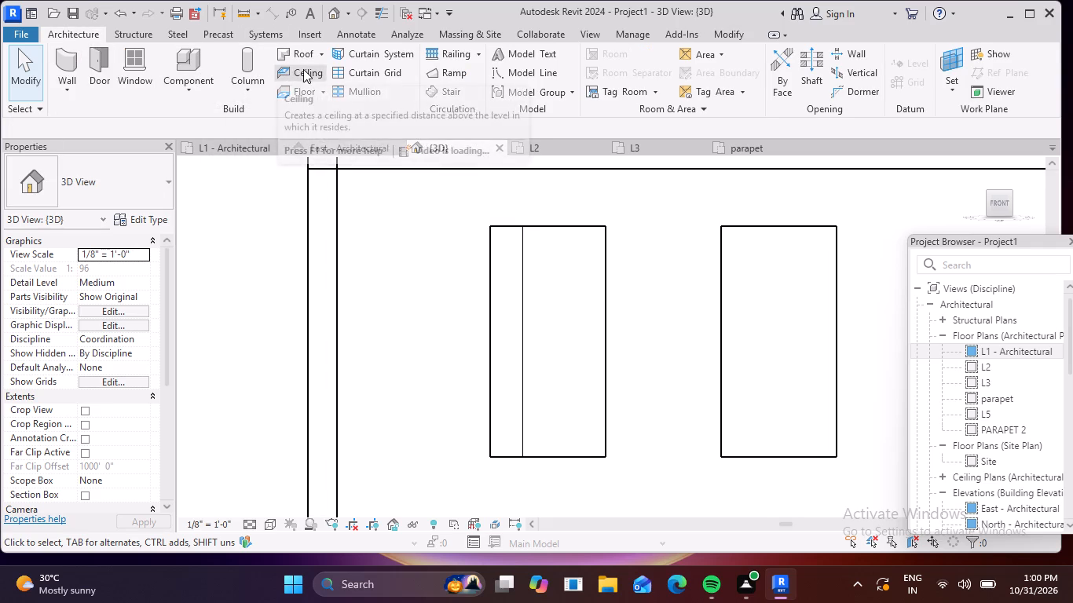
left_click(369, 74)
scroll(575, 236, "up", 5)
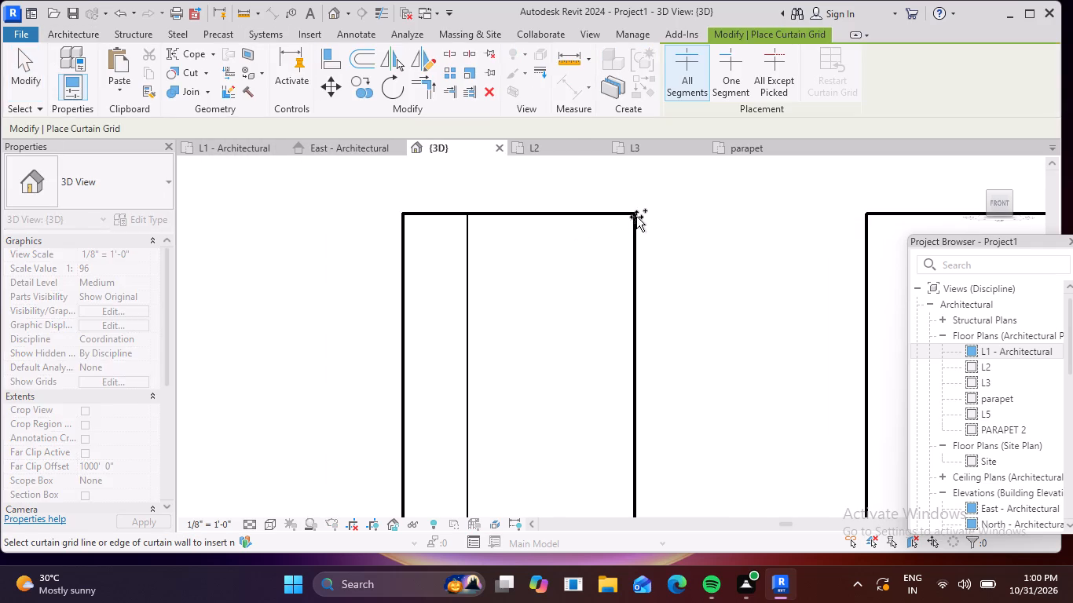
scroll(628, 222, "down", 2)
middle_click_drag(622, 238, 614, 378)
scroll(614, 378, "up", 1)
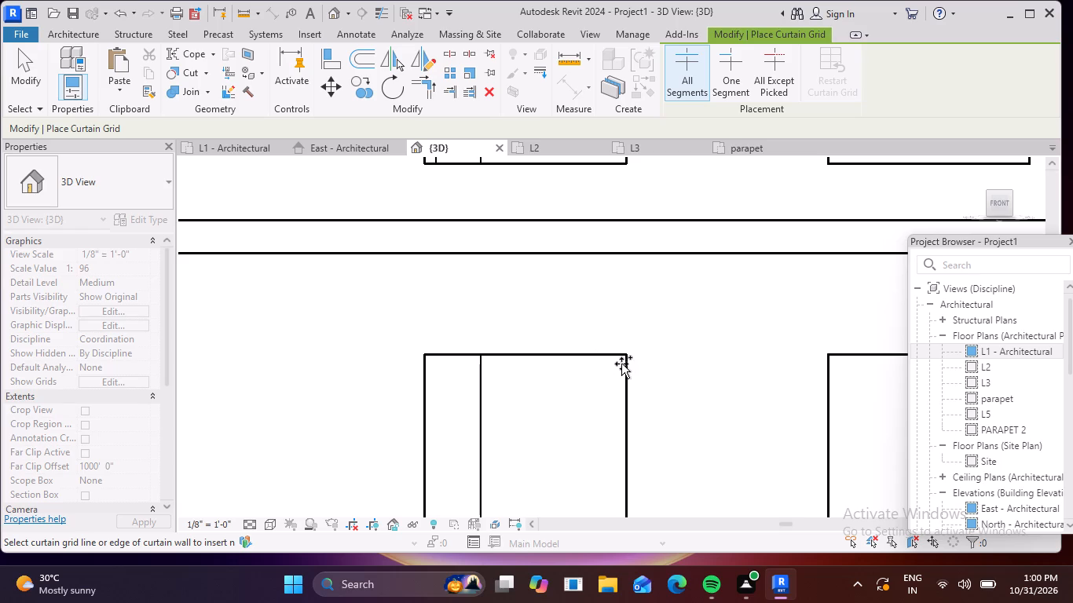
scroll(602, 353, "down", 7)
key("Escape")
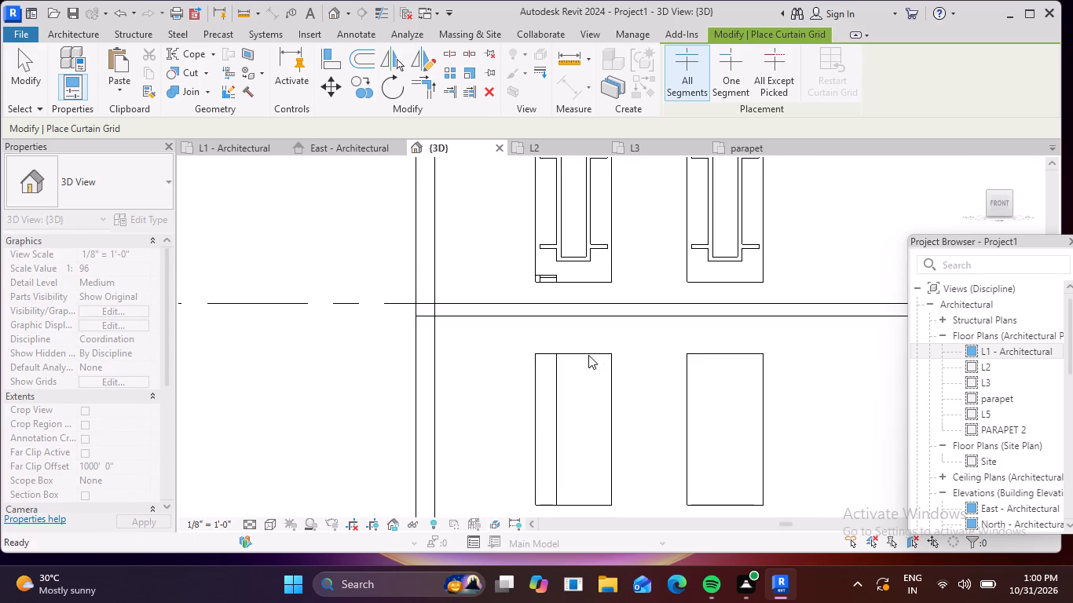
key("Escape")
Set the 3D view's visual style to Consistent Colors.
left_click(266, 521)
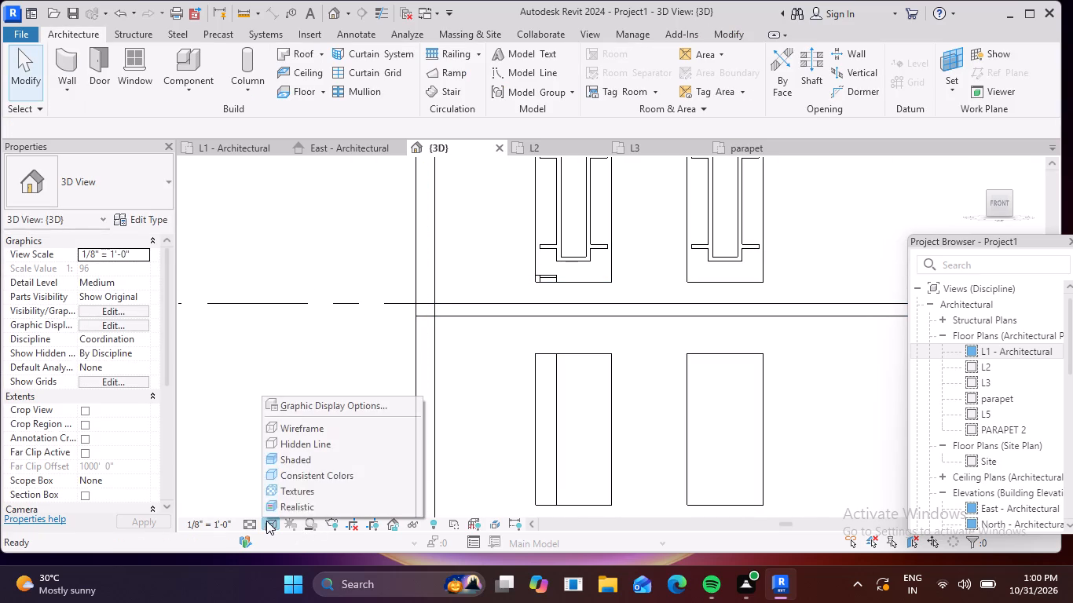
left_click(309, 468)
scroll(488, 405, "down", 3)
middle_click_drag(529, 403, 509, 375)
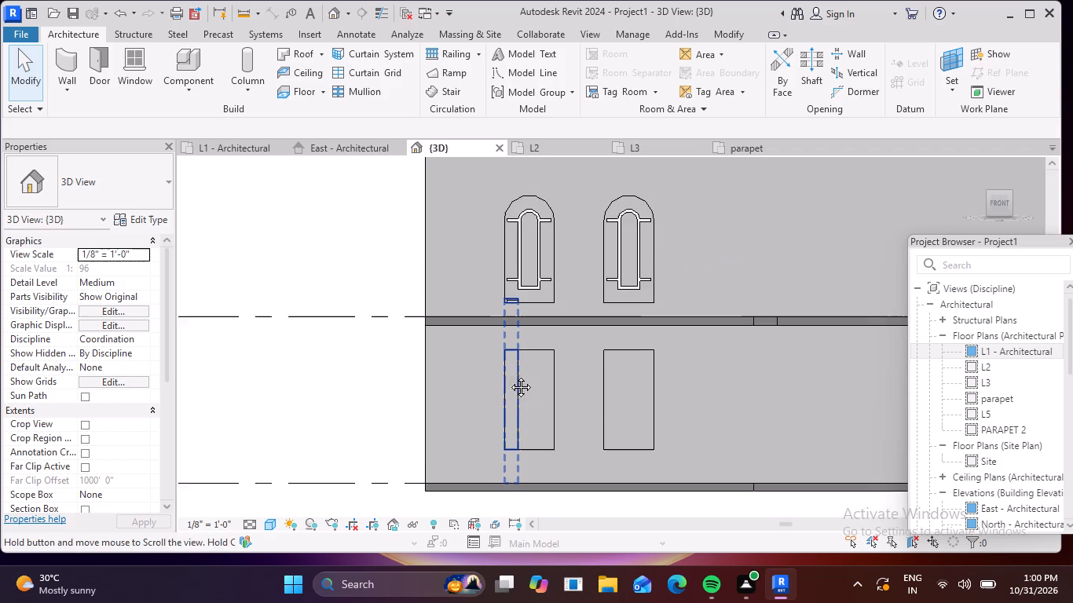
middle_click_drag(509, 375, 509, 375)
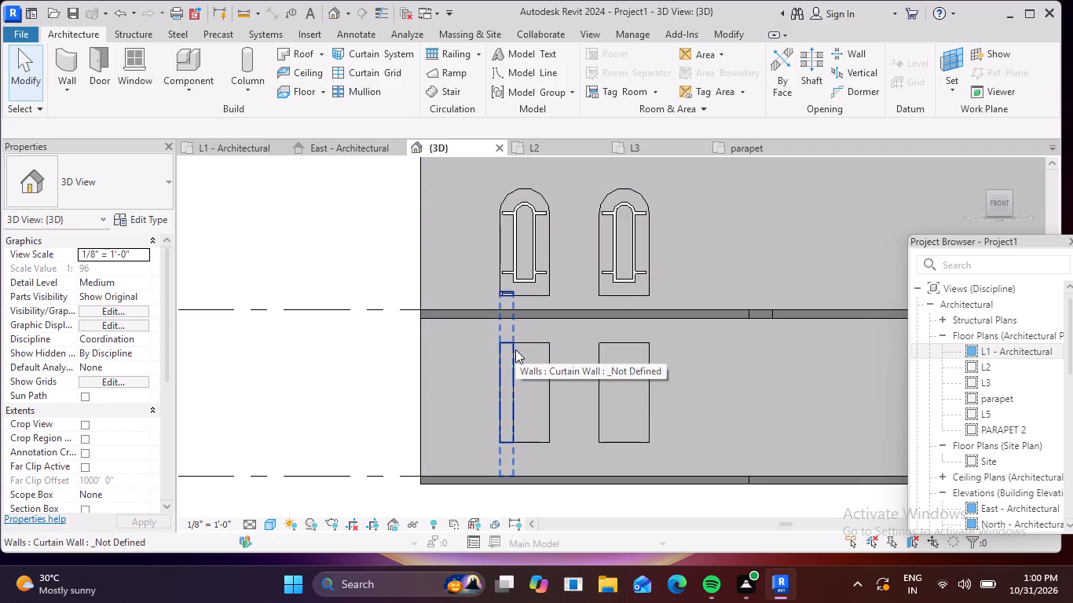
Delete the remaining curtain wall strip at the sill of the leftmost upper arched window.
left_click(388, 70)
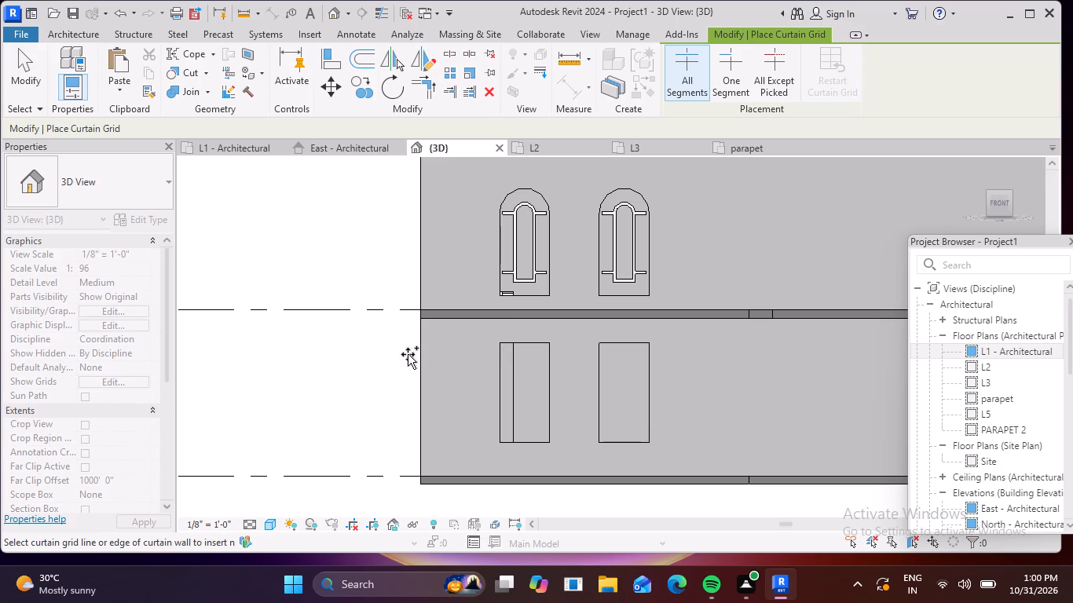
middle_click_drag(302, 366, 335, 409, "shift")
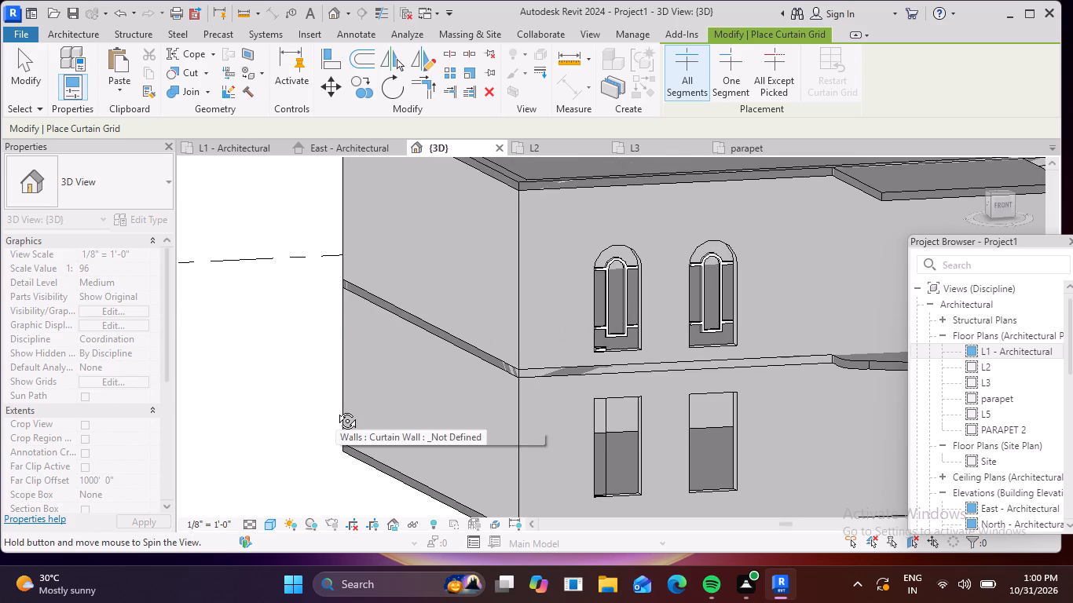
middle_click_drag(335, 409, 335, 411, "shift")
scroll(606, 369, "up", 6)
key("Escape")
scroll(601, 331, "up", 5)
key("Escape")
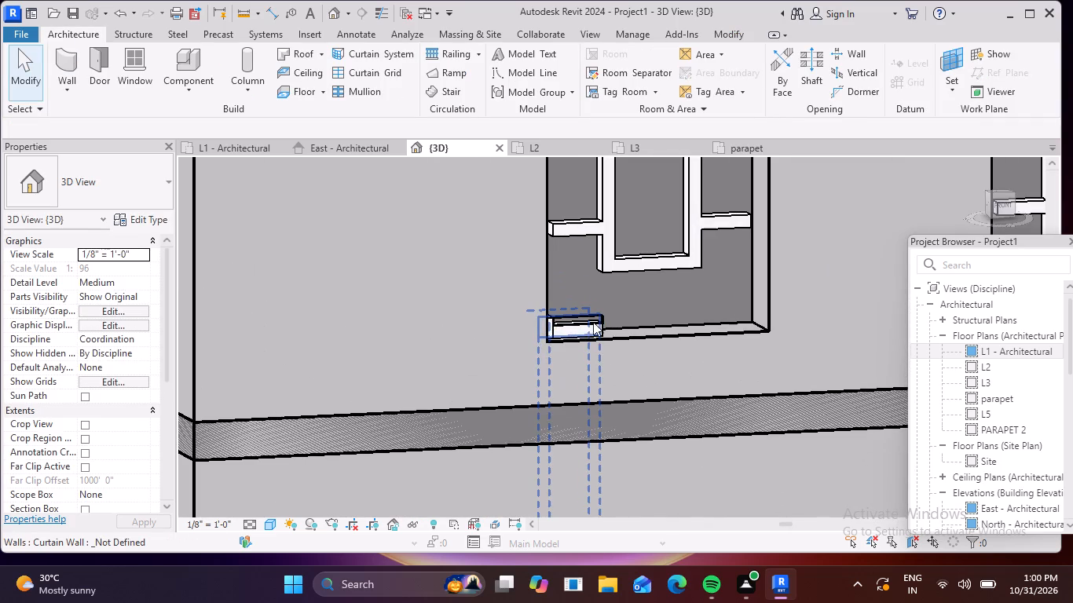
left_click(586, 322)
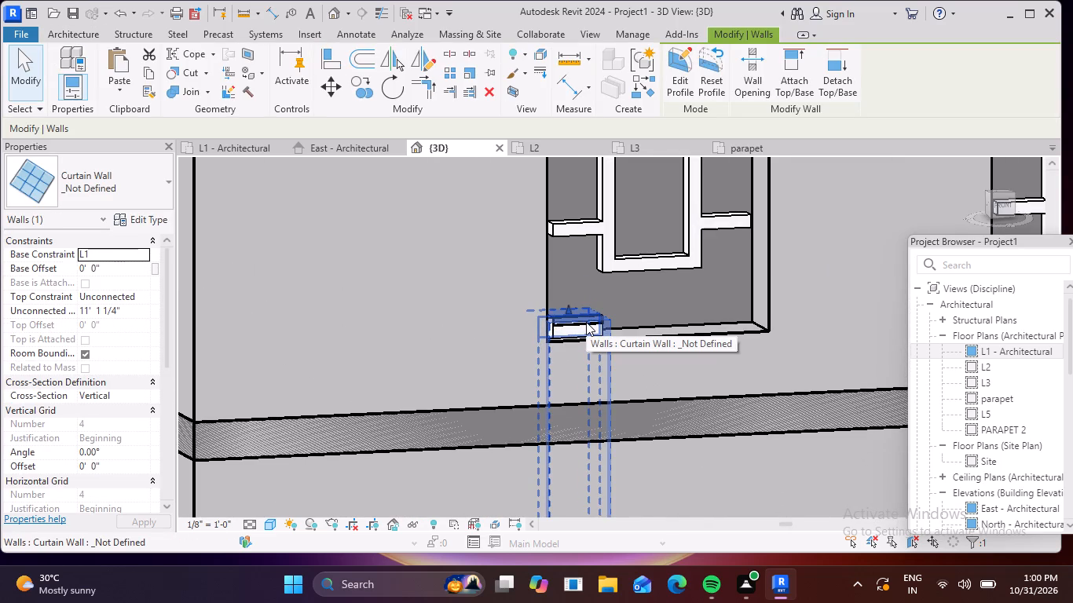
key("Delete")
Examine the front facade's arched upper windows and the ground-floor openings from several angles in 3D.
scroll(582, 330, "down", 13)
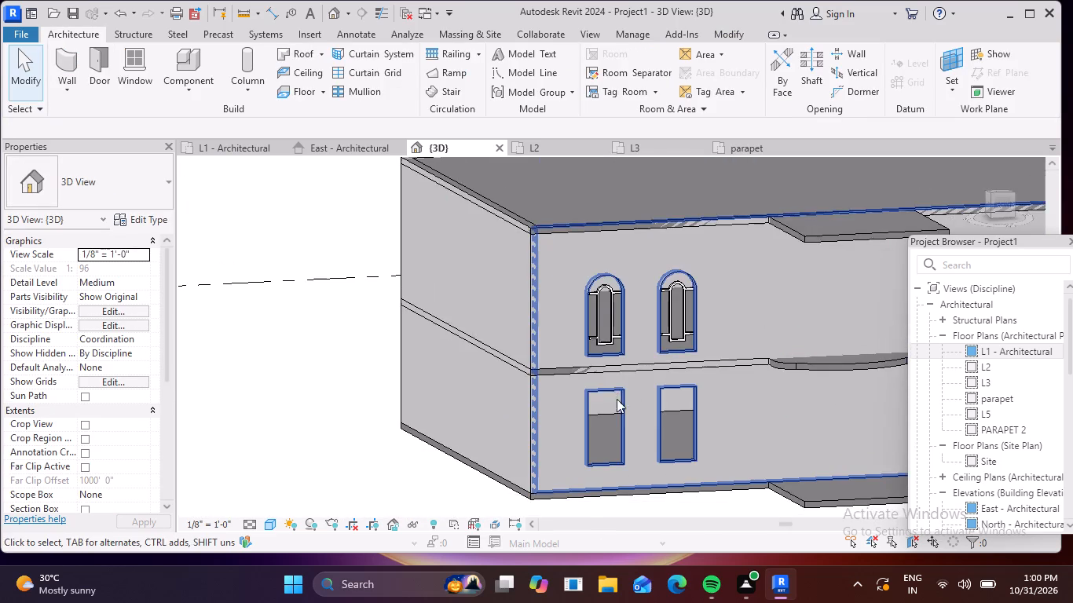
middle_click_drag(617, 399, 544, 331)
scroll(617, 399, "up", 1)
scroll(536, 353, "up", 6)
scroll(516, 323, "down", 4)
middle_click_drag(515, 323, 504, 392)
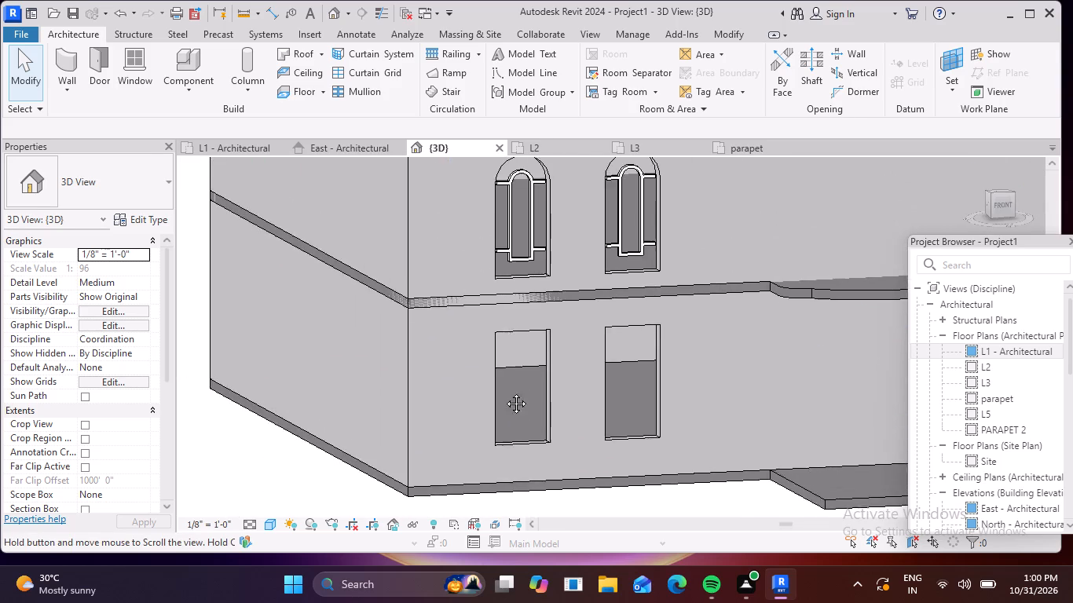
middle_click_drag(504, 392, 490, 421)
scroll(490, 316, "up", 6)
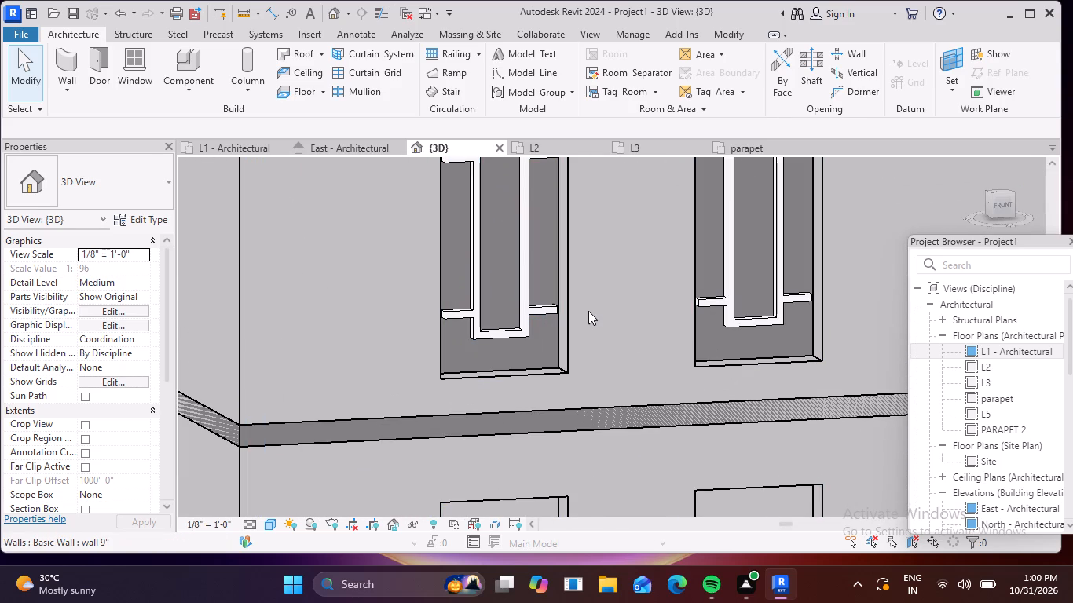
middle_click_drag(592, 323, 629, 429)
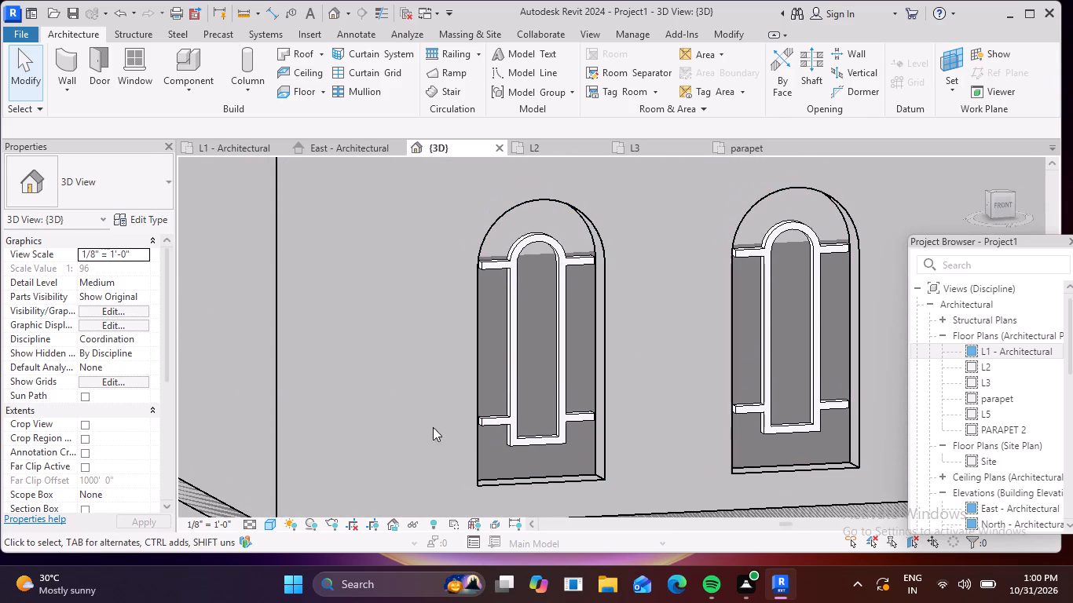
middle_click_drag(319, 335, 366, 385, "shift")
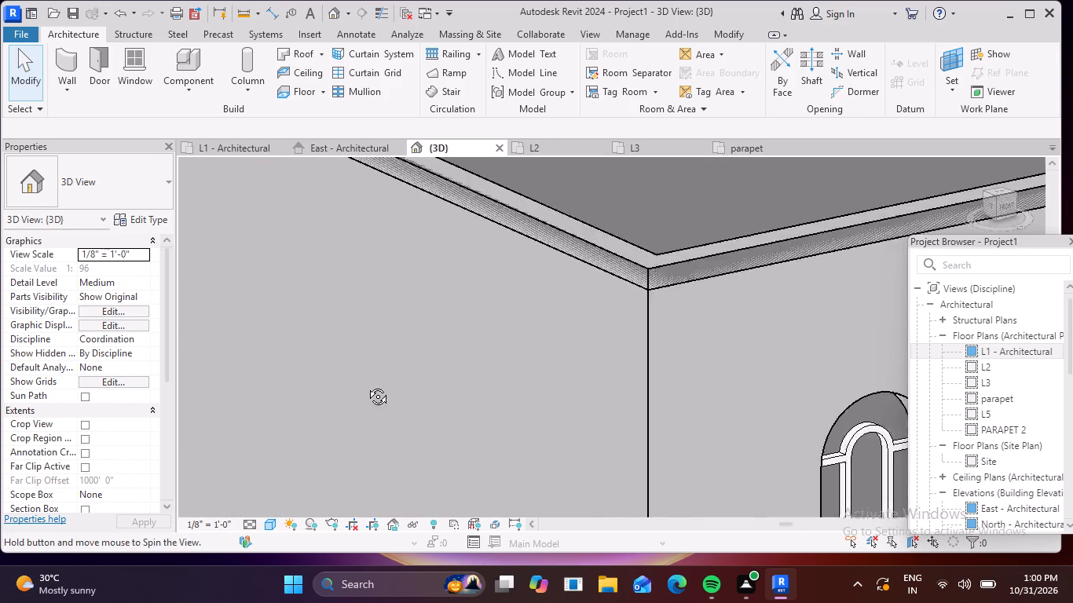
middle_click_drag(366, 385, 335, 367, "shift")
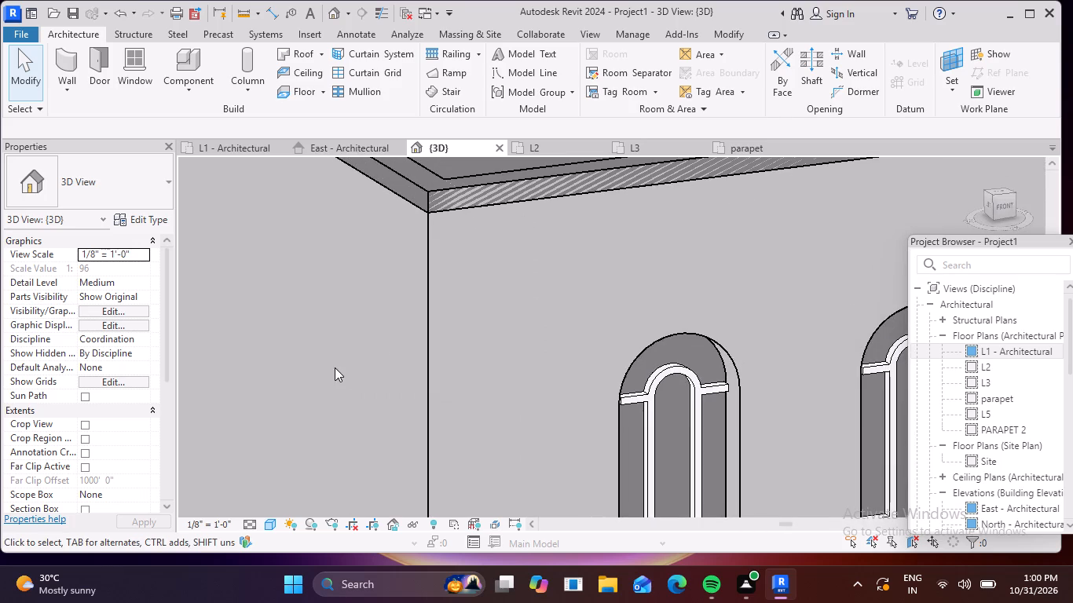
scroll(444, 289, "down", 6)
middle_click_drag(634, 265, 567, 243)
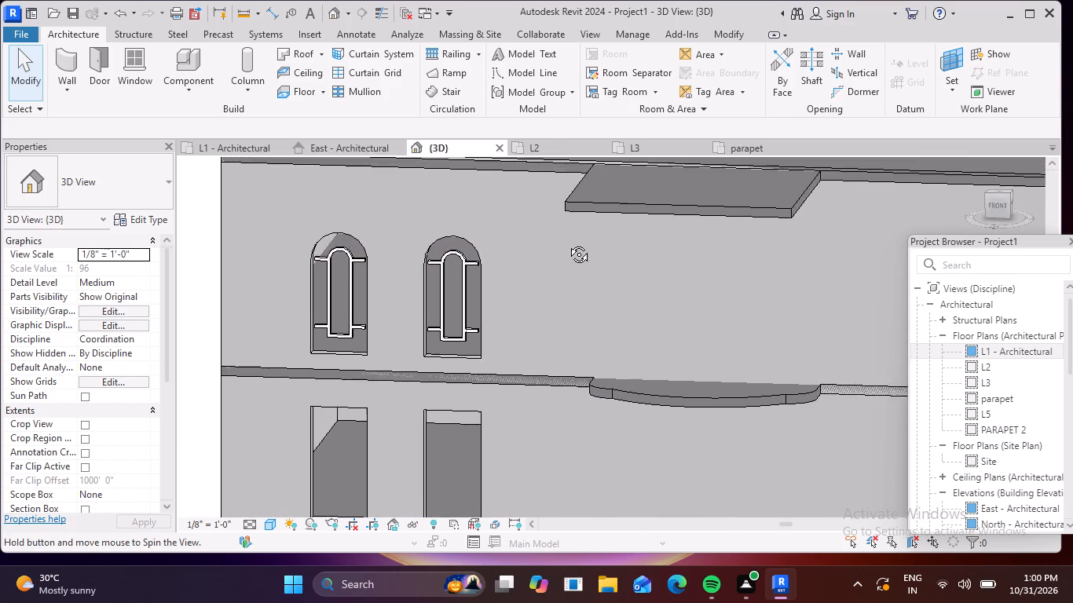
middle_click_drag(567, 243, 559, 243)
scroll(247, 240, "down", 2)
middle_click_drag(381, 218, 390, 225)
middle_click_drag(417, 247, 445, 272, "shift")
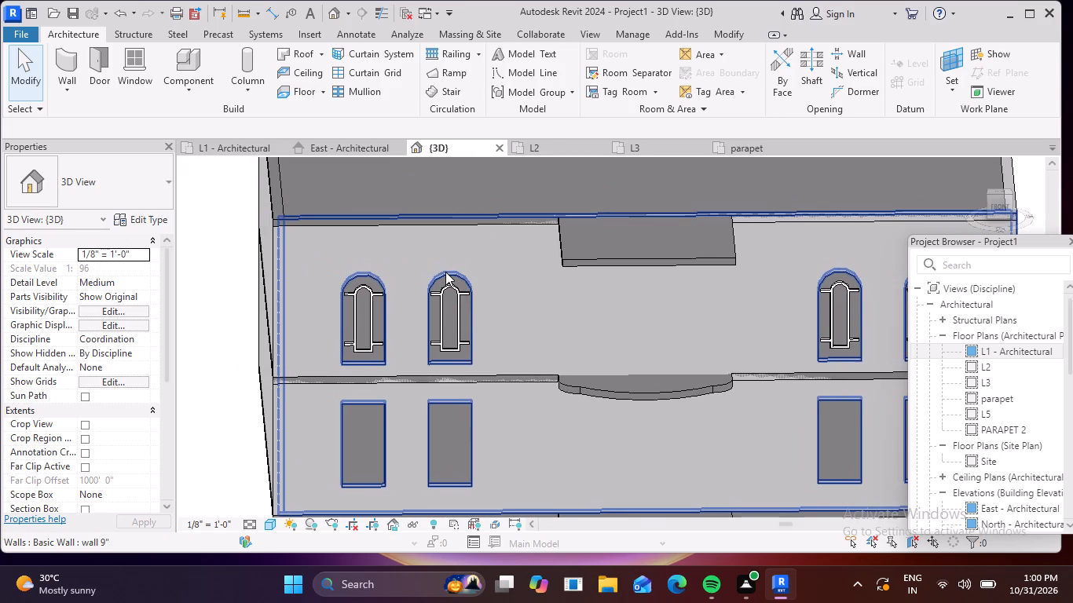
Open the L1 - Architectural floor plan.
left_click(377, 70)
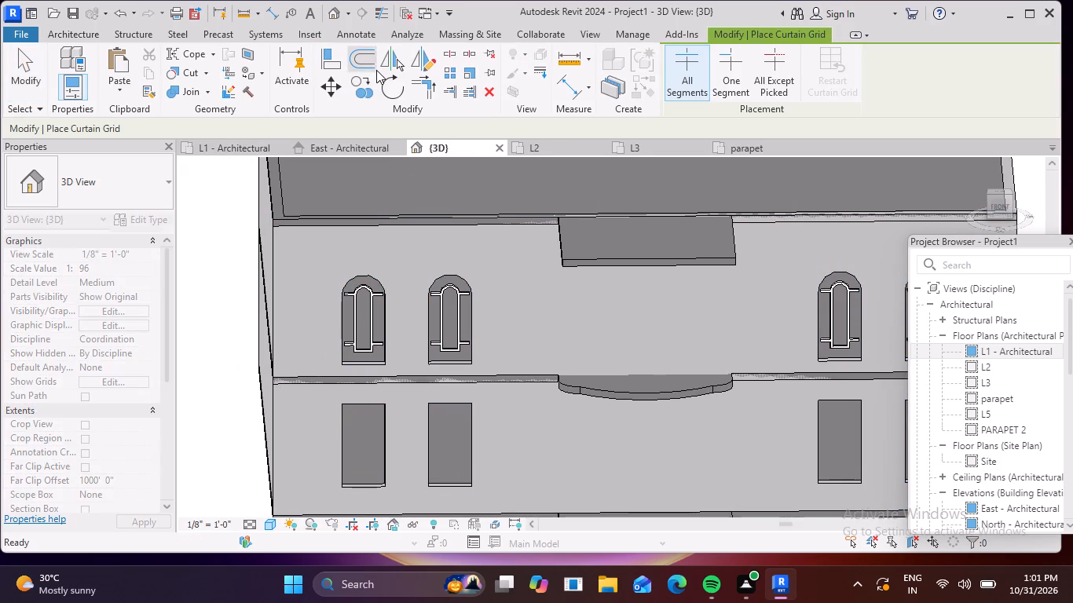
double_click(966, 353)
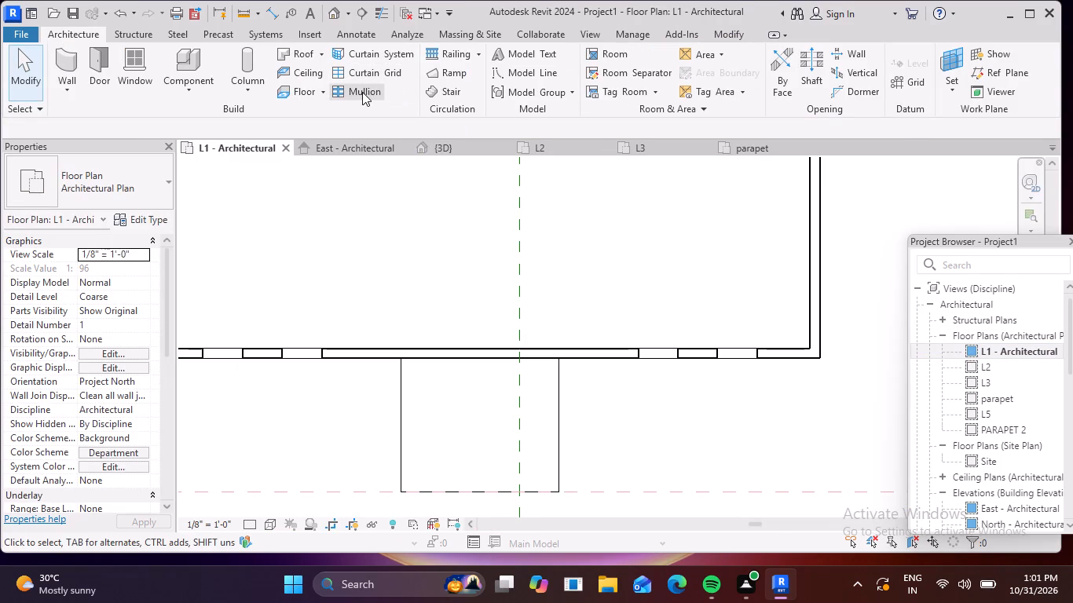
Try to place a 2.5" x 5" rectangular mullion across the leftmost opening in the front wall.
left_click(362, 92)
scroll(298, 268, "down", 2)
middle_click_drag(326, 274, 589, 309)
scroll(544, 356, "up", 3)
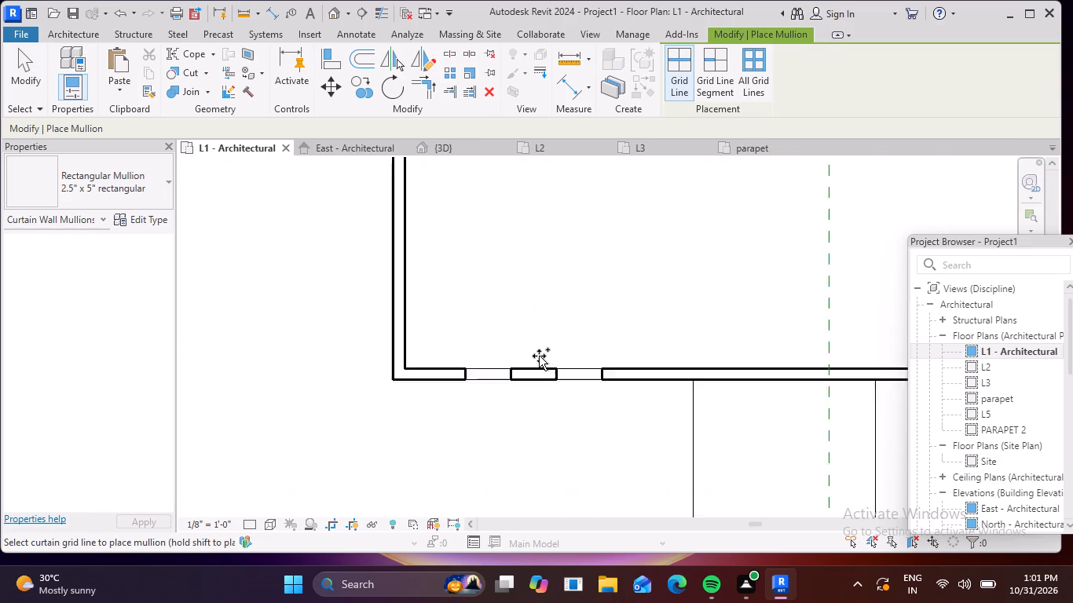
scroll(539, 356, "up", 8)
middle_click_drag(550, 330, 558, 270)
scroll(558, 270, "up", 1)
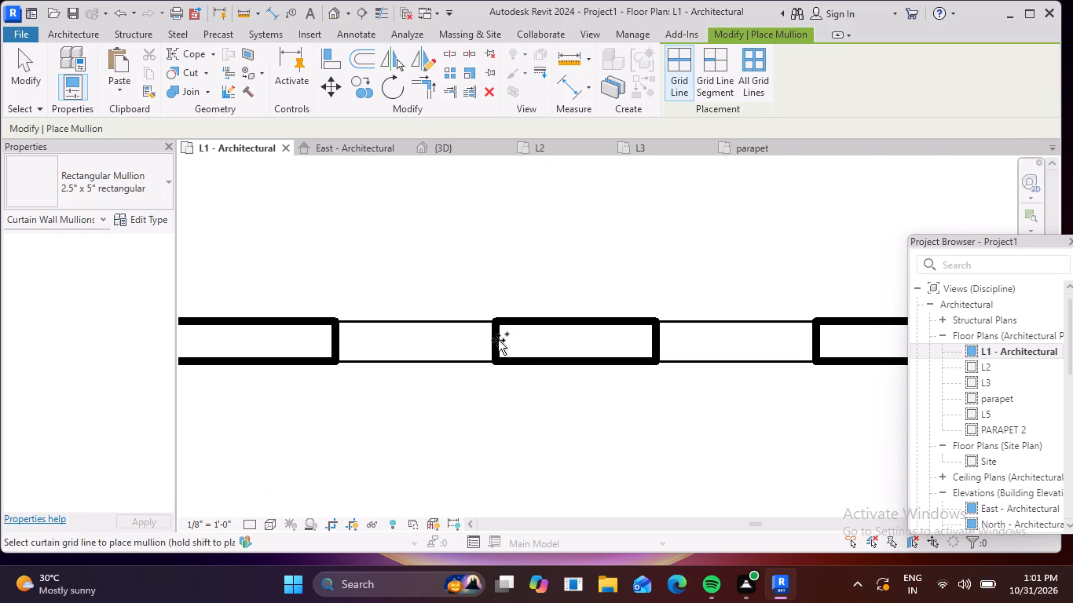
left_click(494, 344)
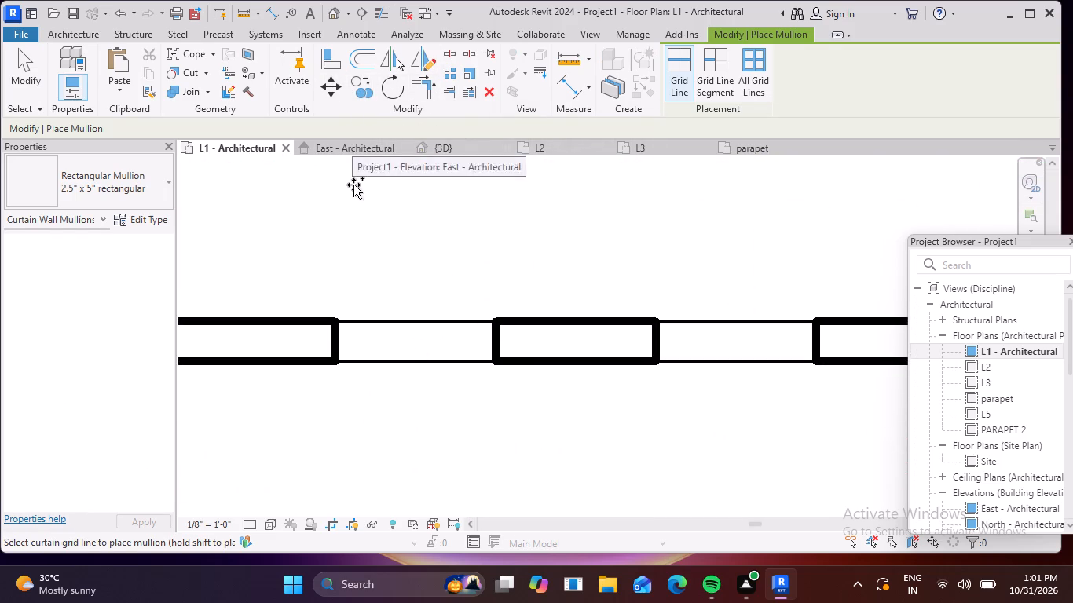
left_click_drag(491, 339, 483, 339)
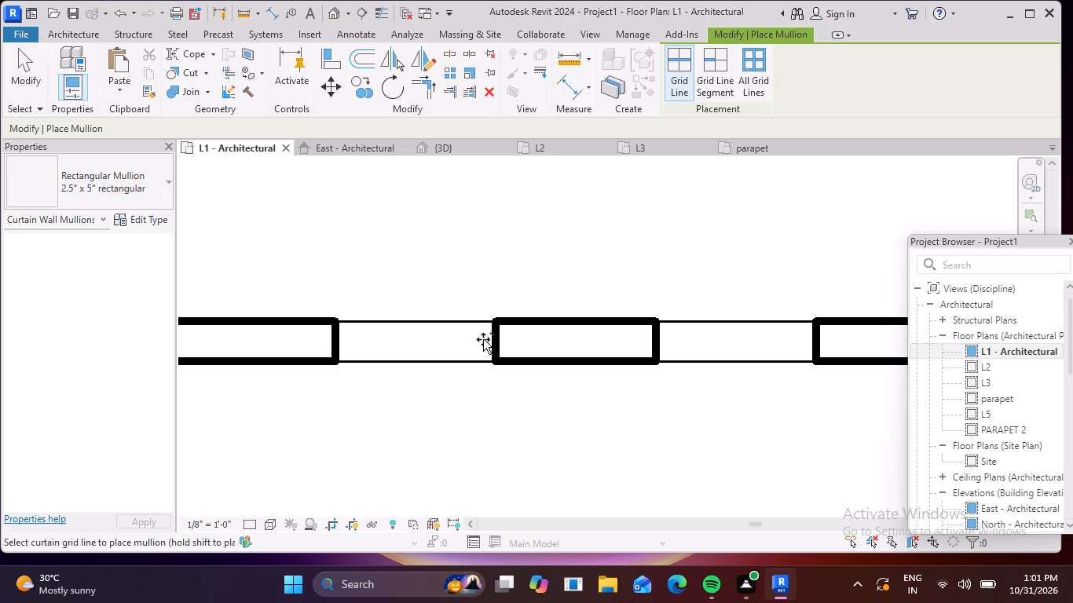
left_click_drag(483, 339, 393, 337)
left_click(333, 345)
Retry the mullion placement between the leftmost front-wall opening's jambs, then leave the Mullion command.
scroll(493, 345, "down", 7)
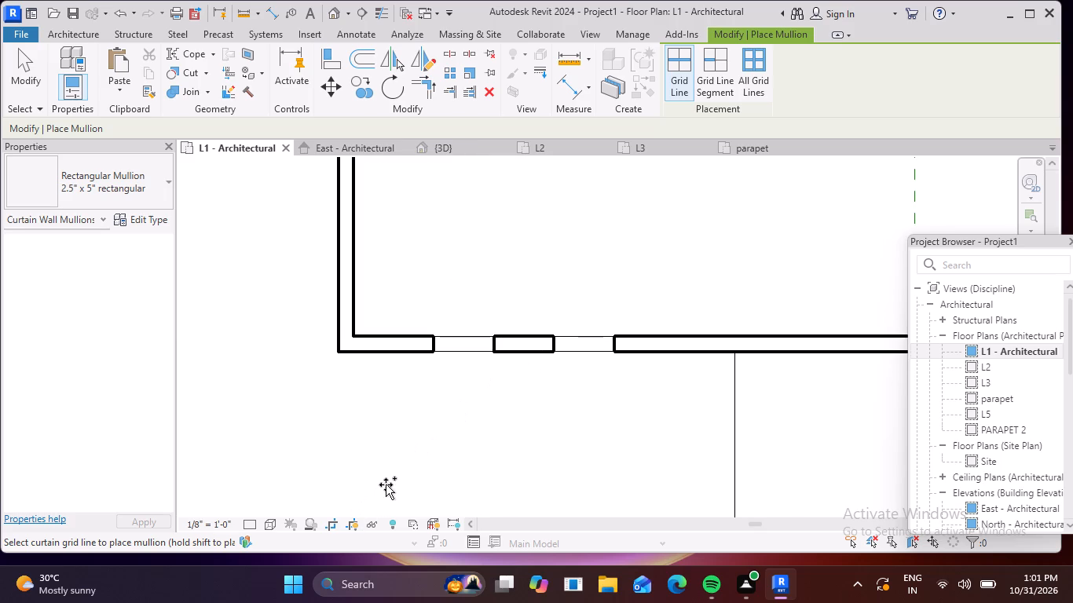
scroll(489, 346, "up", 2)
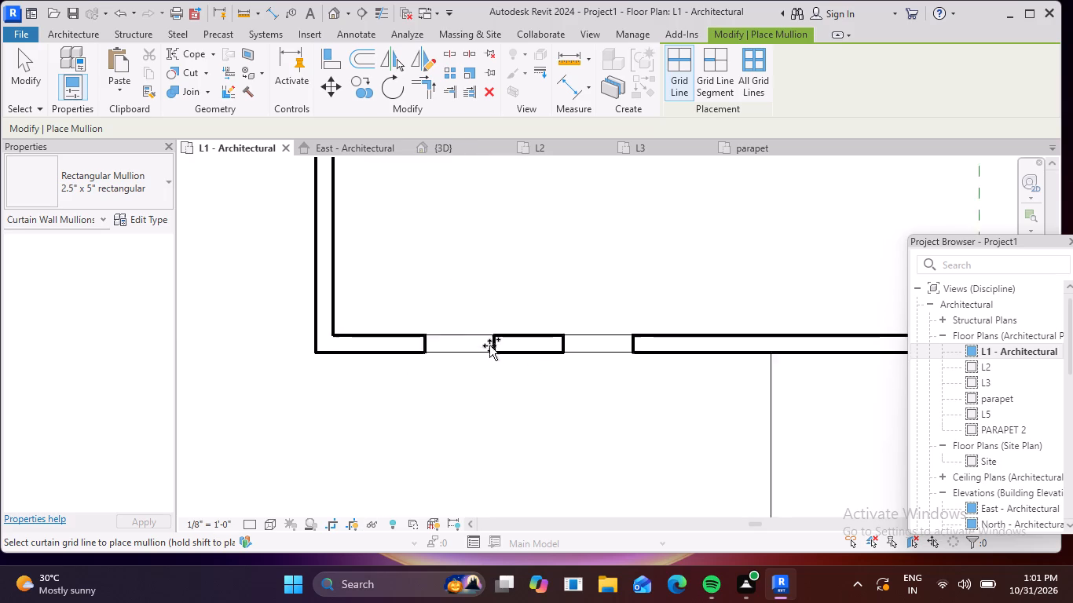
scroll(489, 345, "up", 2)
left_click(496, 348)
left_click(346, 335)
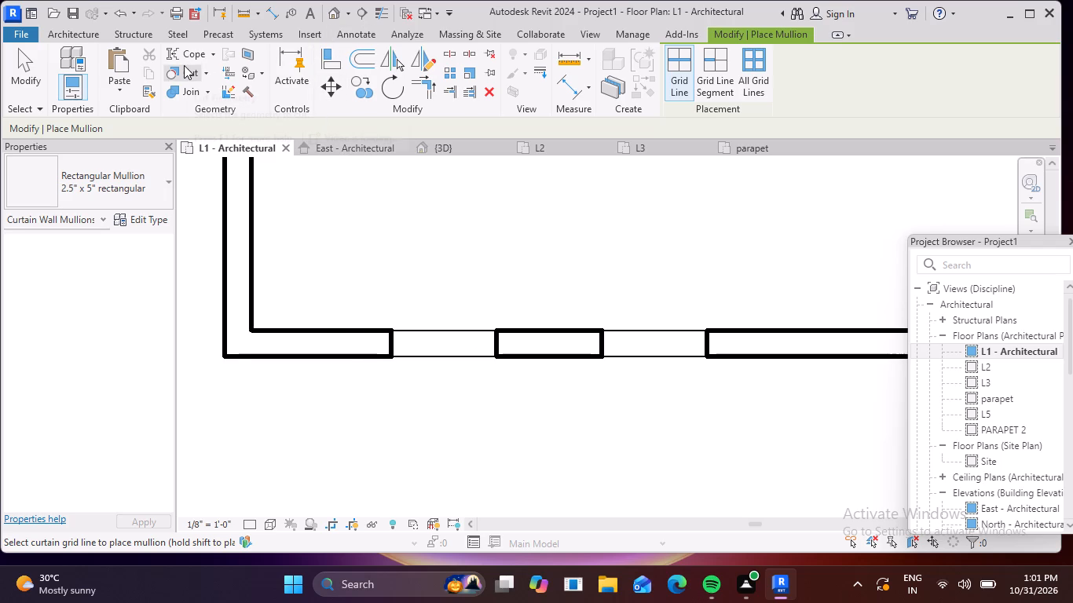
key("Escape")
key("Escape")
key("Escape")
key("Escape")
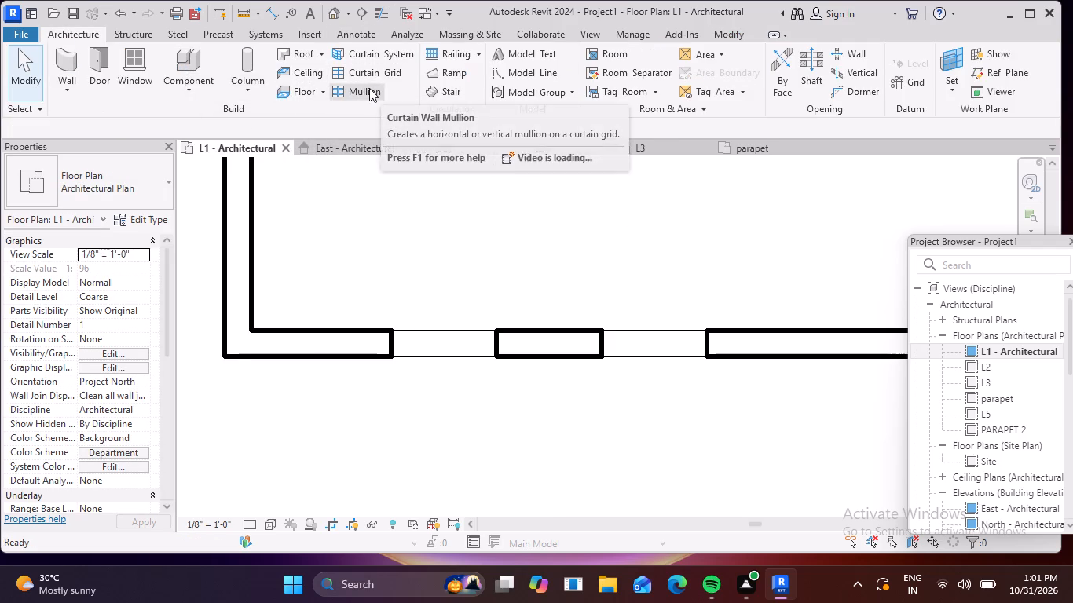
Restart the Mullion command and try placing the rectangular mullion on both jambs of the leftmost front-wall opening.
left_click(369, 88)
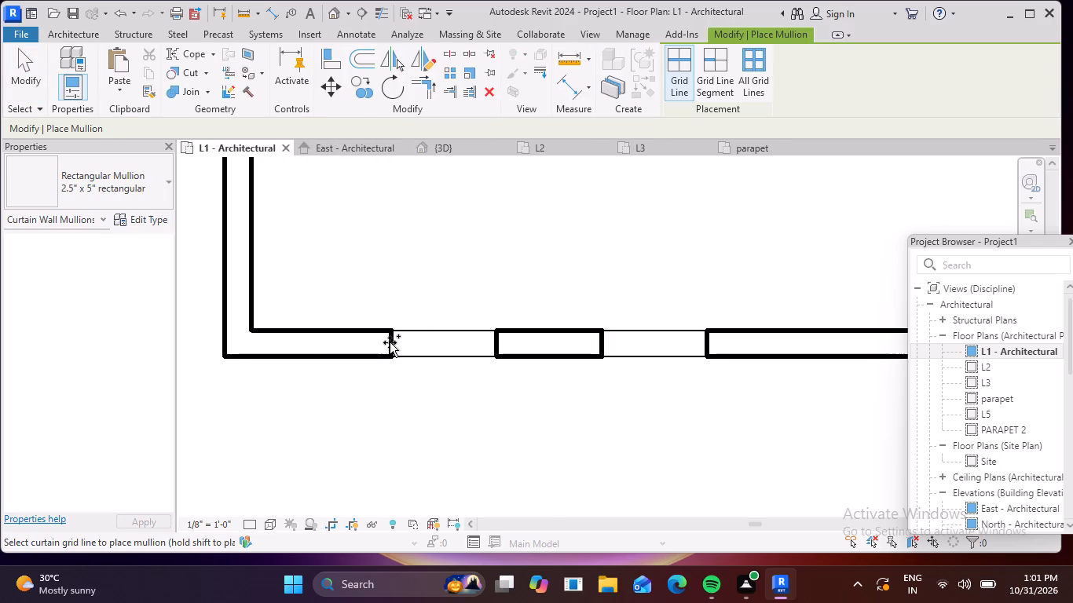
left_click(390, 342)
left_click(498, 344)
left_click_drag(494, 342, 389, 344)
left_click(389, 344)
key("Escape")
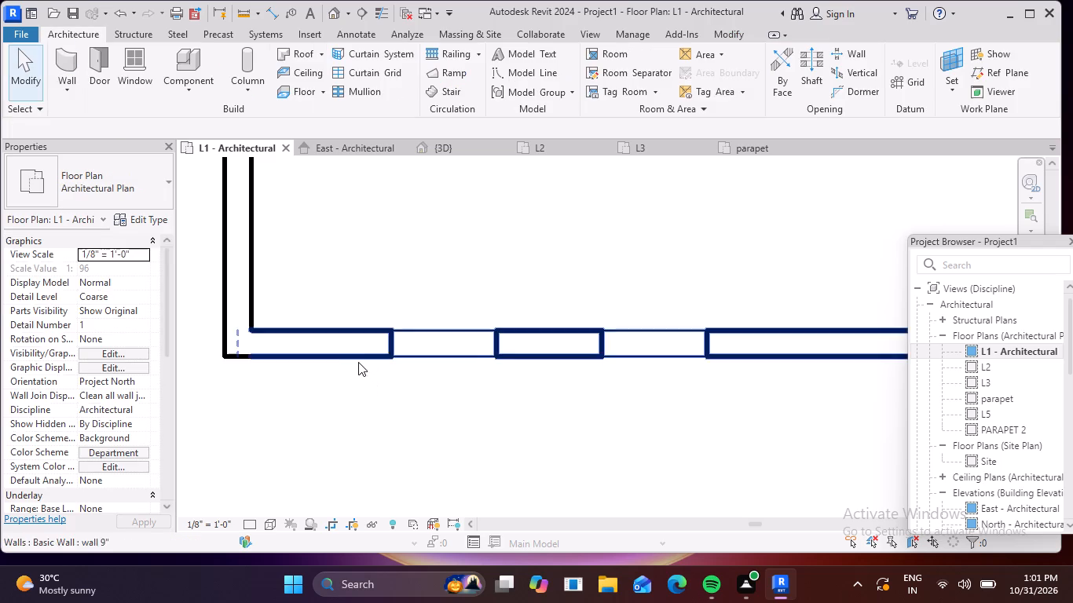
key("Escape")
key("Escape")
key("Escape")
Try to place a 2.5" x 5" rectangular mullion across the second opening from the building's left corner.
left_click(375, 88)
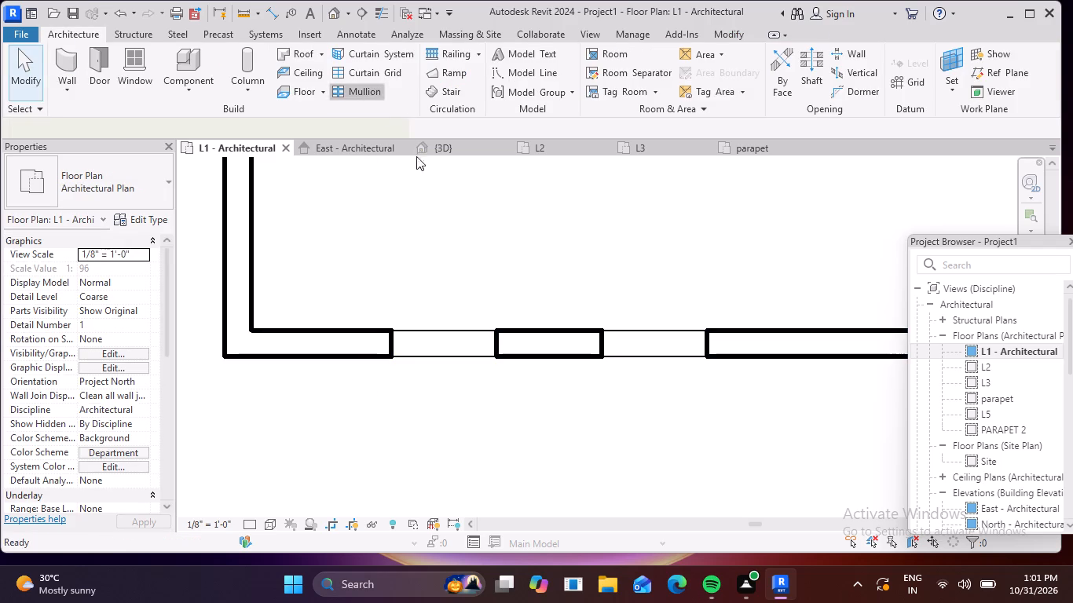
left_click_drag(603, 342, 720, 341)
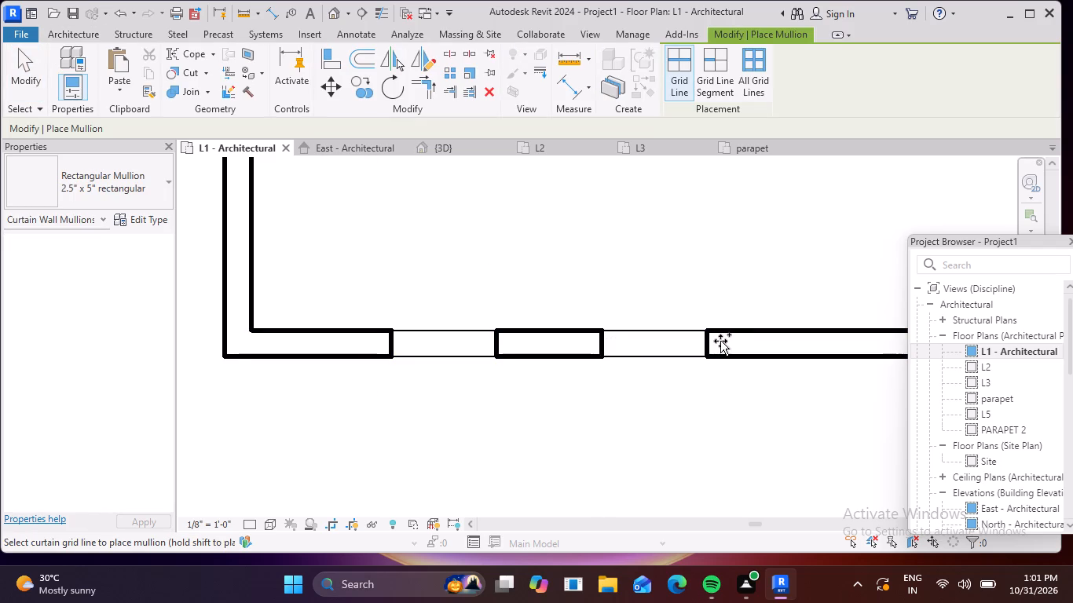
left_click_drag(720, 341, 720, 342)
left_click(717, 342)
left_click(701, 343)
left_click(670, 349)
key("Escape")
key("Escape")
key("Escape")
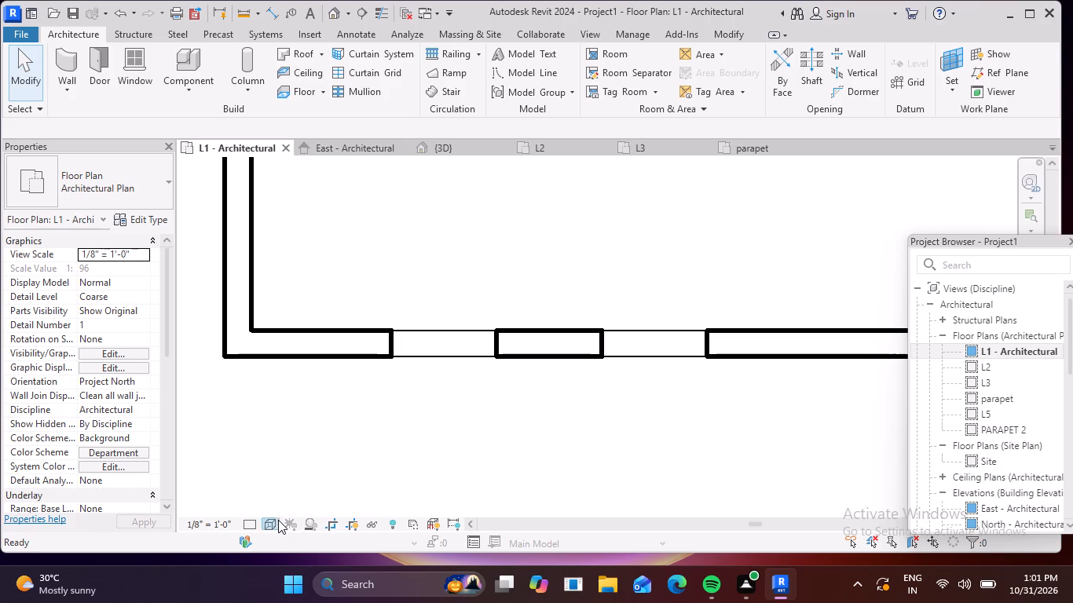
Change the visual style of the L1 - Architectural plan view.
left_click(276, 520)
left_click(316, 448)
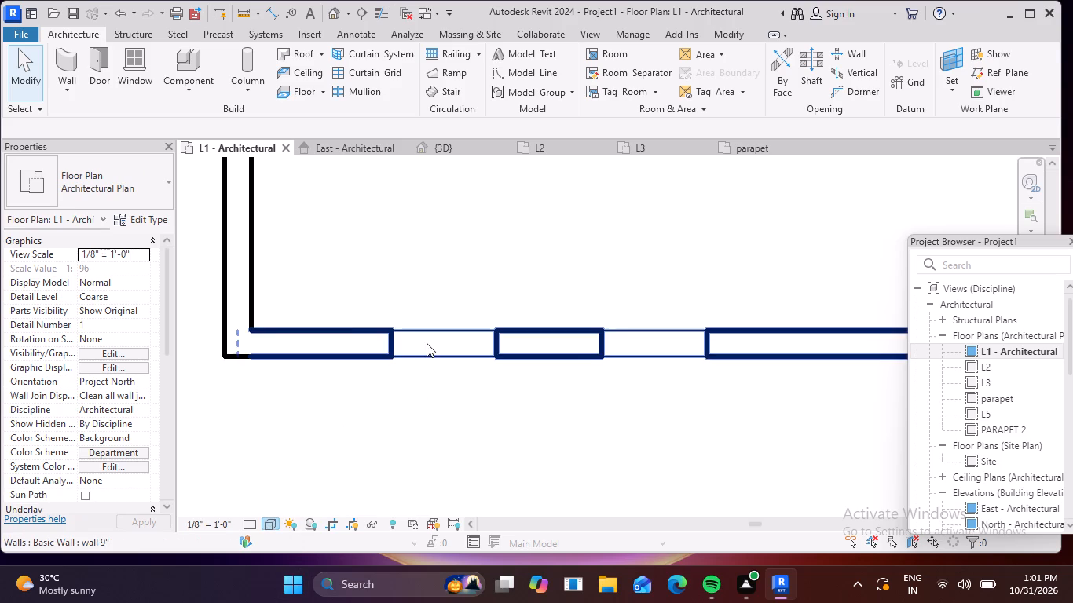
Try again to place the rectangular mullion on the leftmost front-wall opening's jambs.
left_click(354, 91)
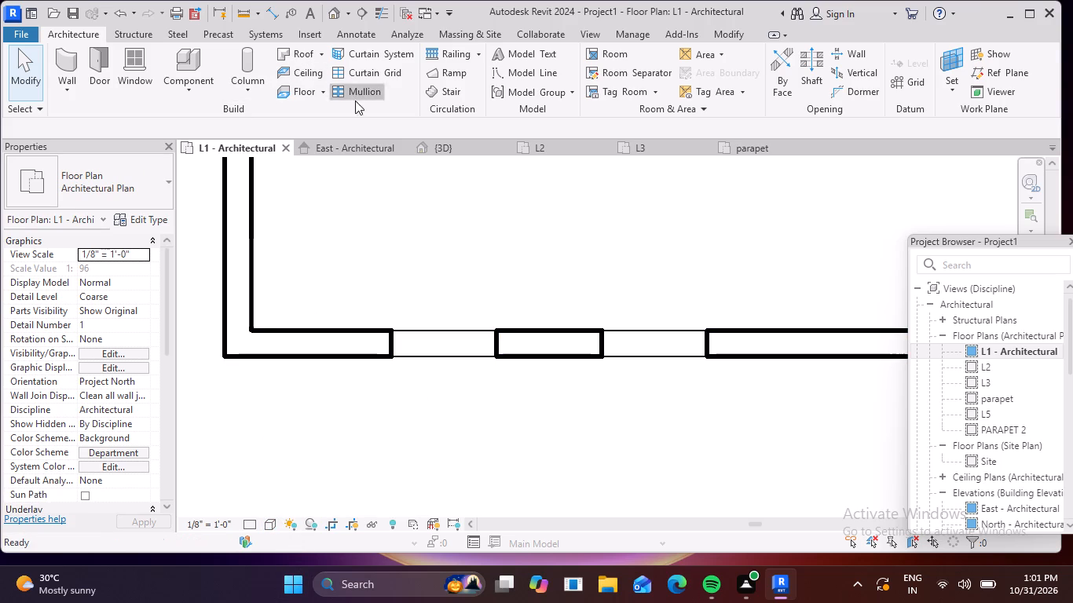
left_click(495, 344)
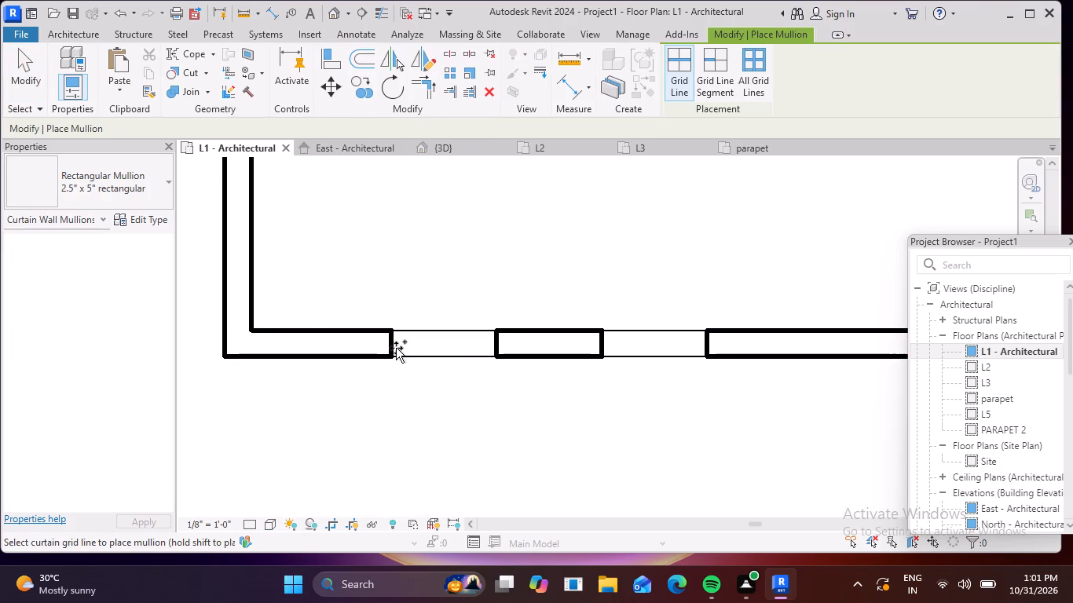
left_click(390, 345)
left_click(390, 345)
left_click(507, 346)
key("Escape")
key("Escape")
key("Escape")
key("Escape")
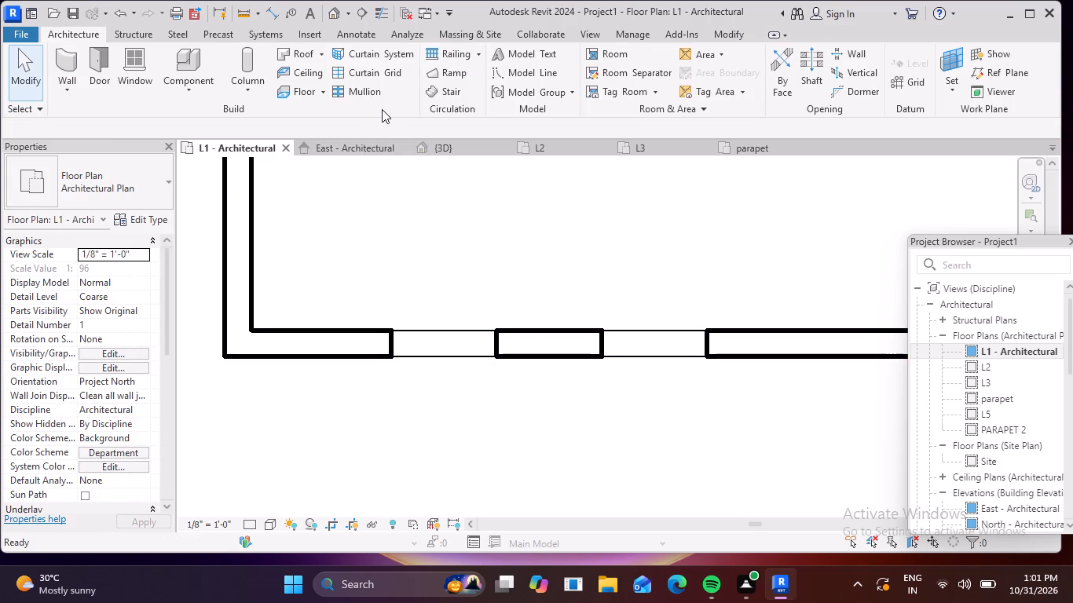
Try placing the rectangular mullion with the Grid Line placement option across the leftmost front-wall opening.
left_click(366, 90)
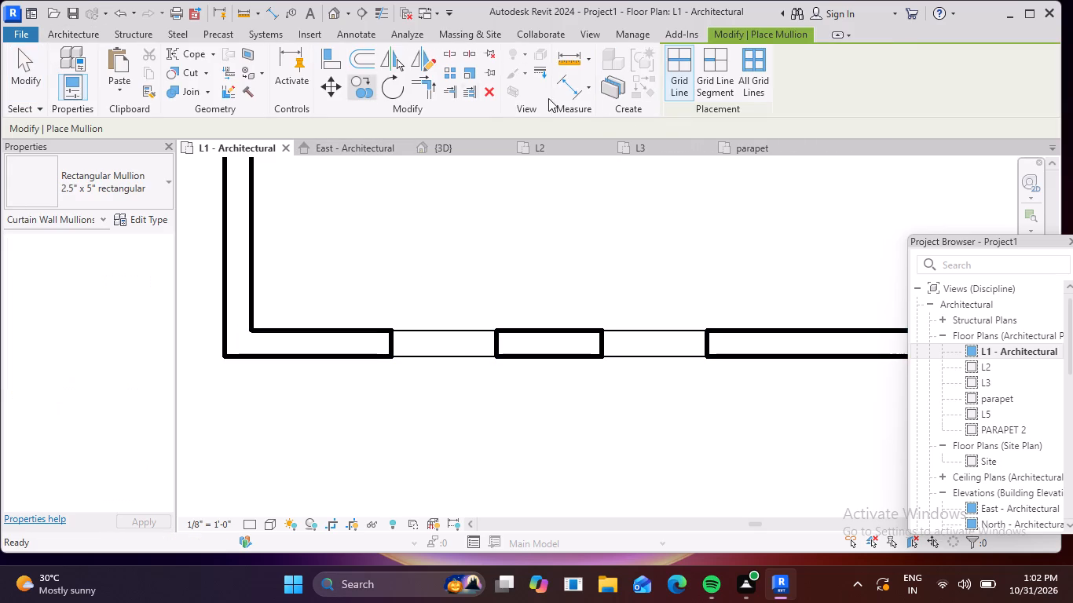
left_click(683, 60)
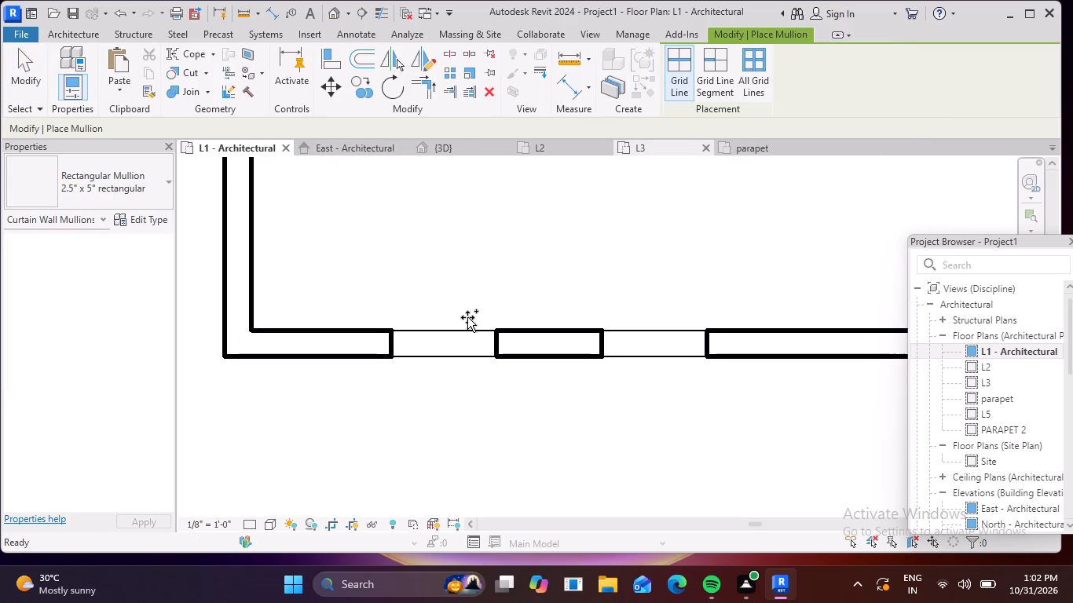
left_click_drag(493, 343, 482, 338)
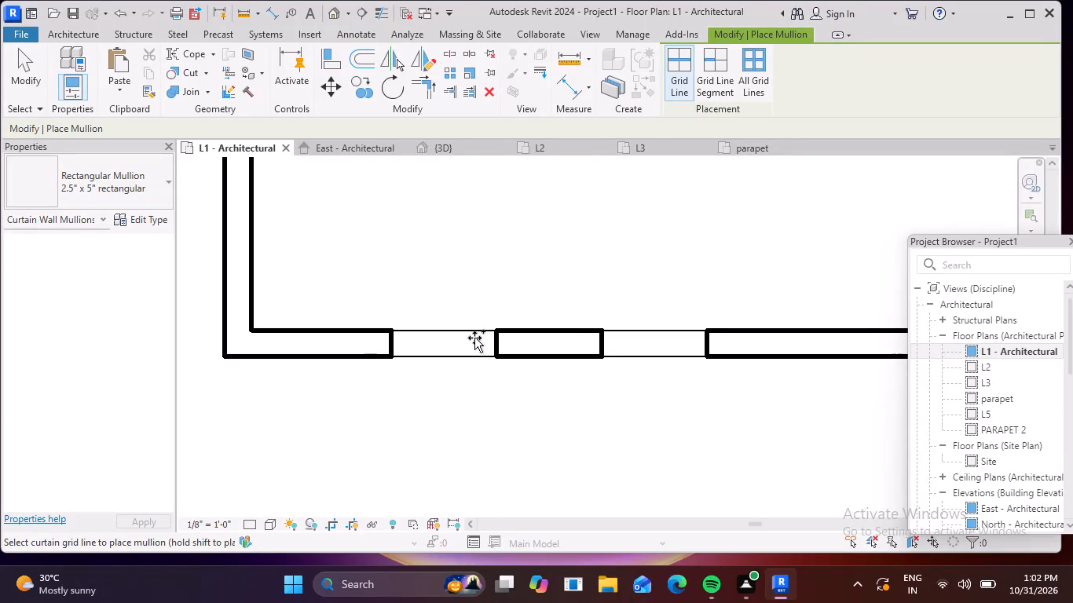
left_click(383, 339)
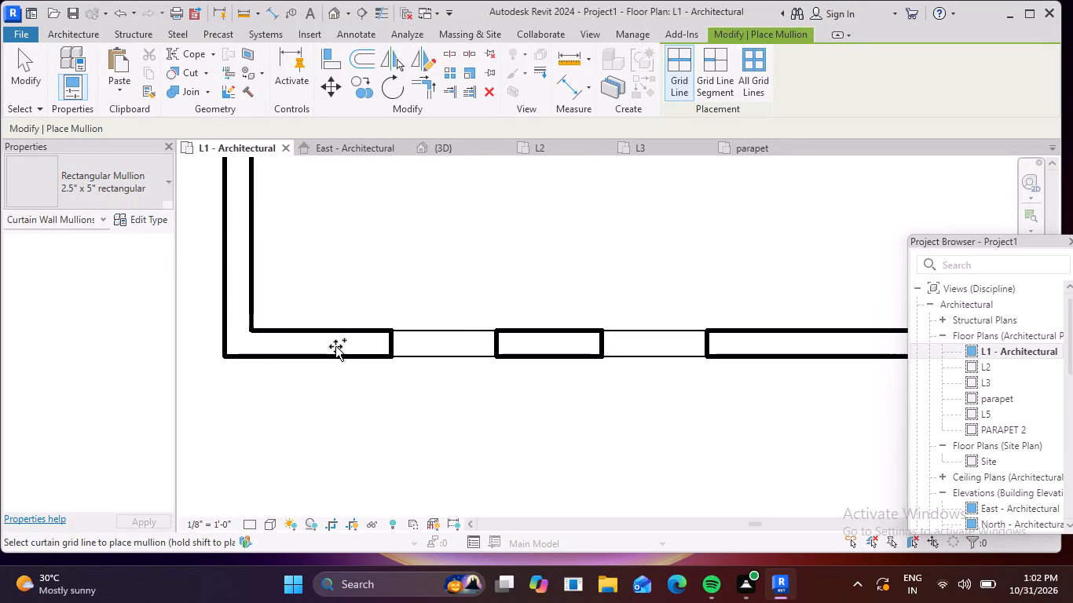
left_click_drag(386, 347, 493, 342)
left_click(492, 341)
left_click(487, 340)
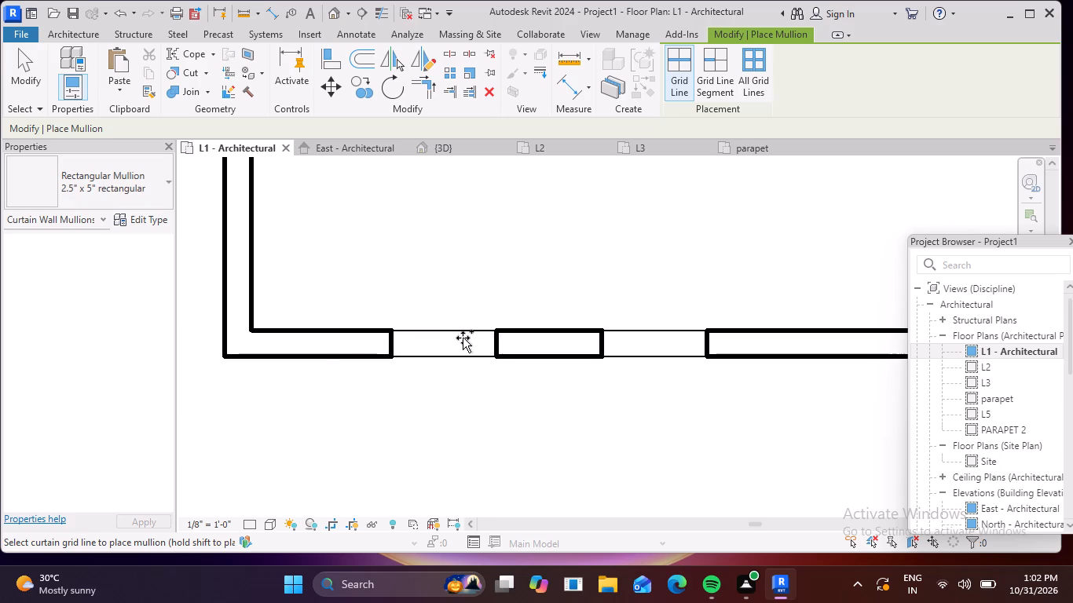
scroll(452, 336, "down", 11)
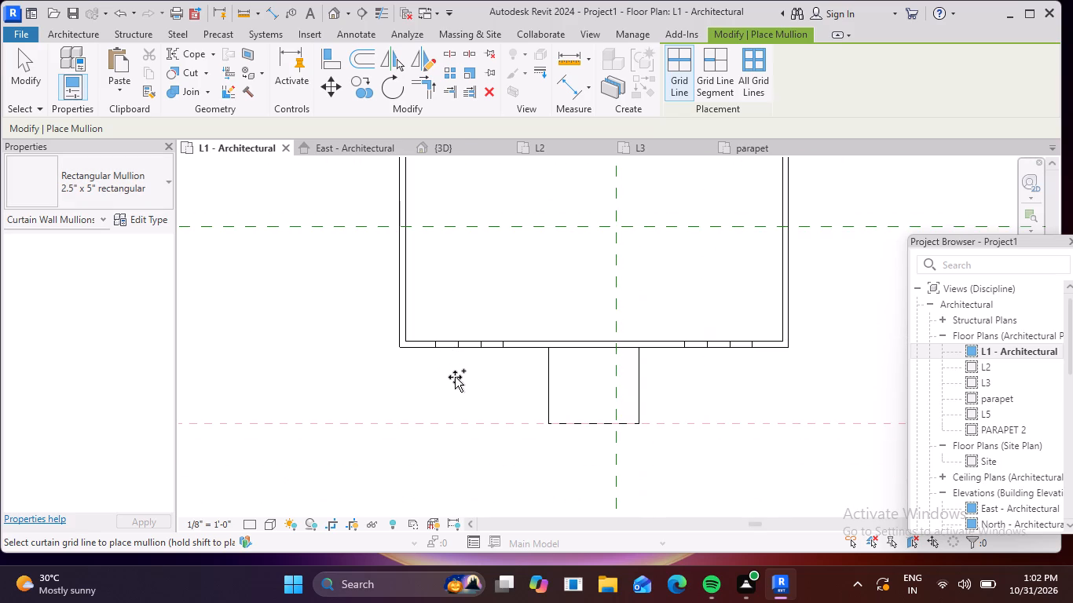
Undo the recent visual style changes and the curtain wall deletions in the front wall's openings.
key("ctrl+z")
key("ctrl+z")
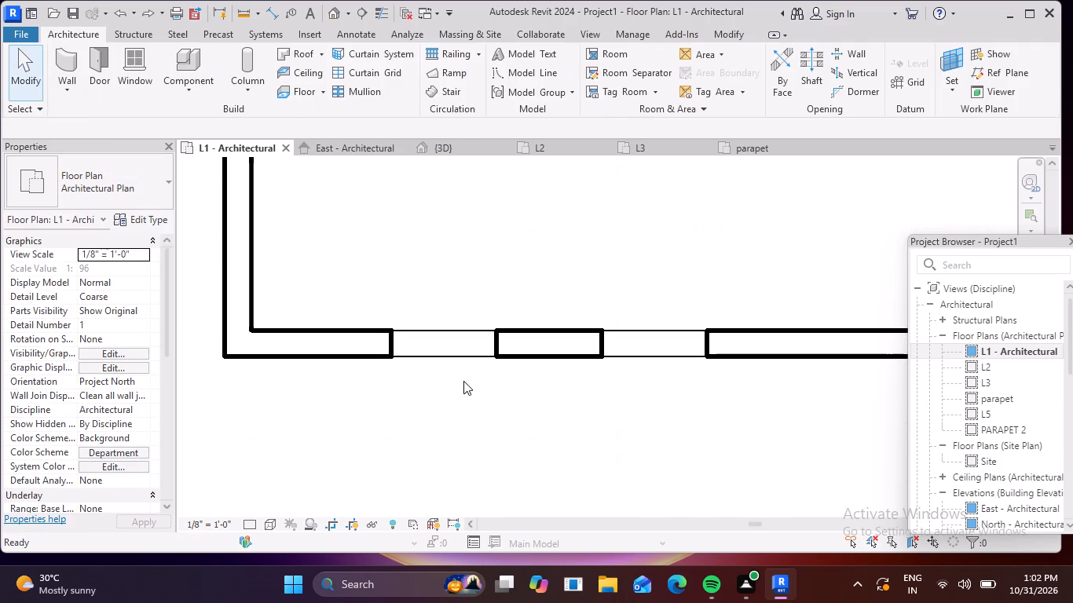
key("ctrl+z")
key("ctrl+z")
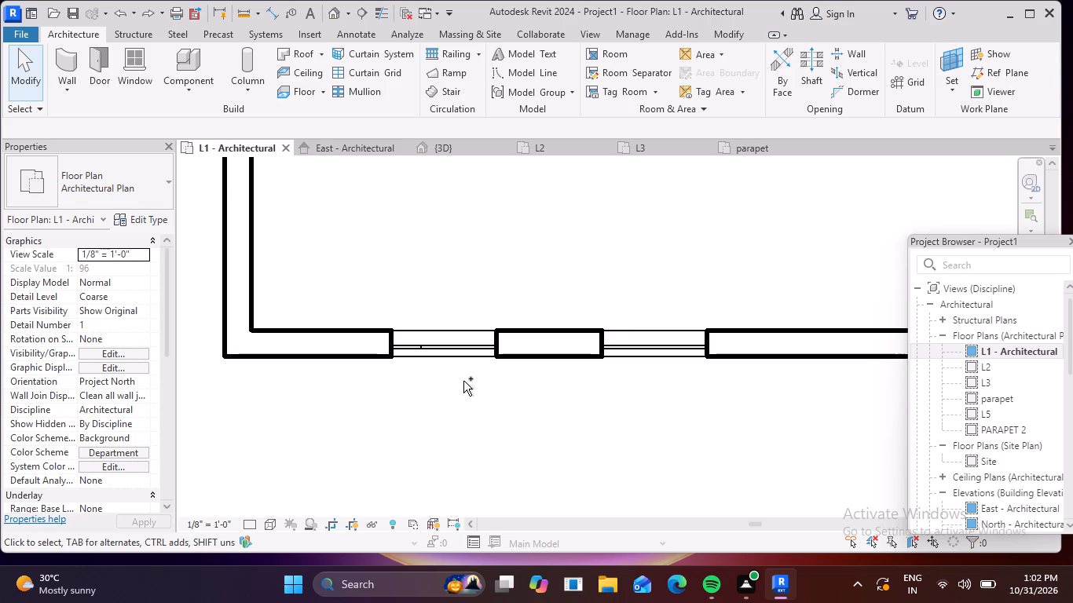
key("ctrl+z")
key("ctrl+z")
Open the default 3D view and bring the building's front windows into sight.
middle_click_drag(556, 398, 561, 334, "shift")
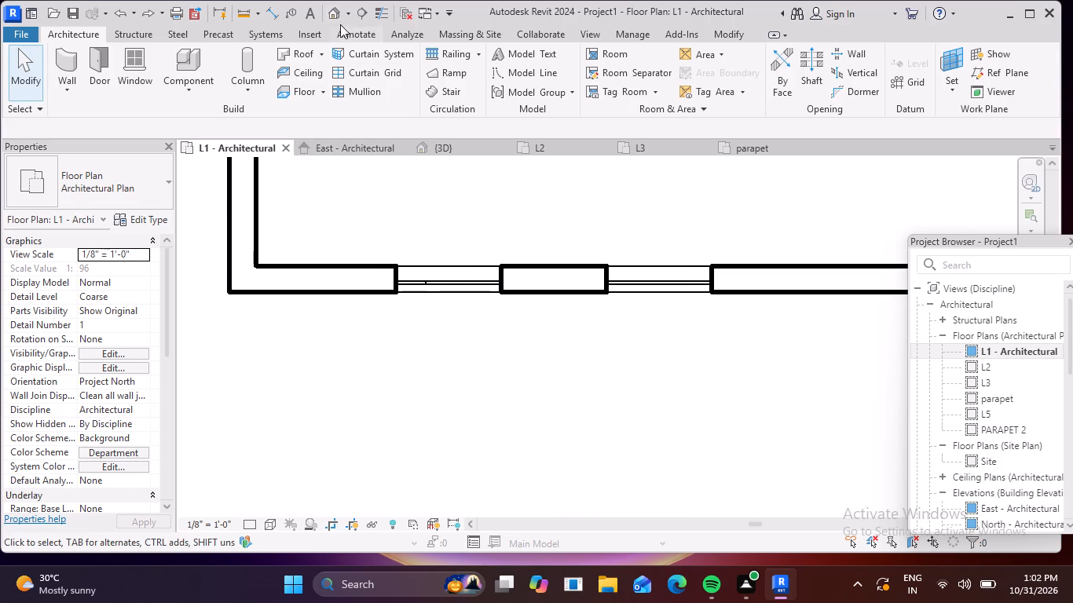
left_click(338, 13)
scroll(577, 430, "down", 3)
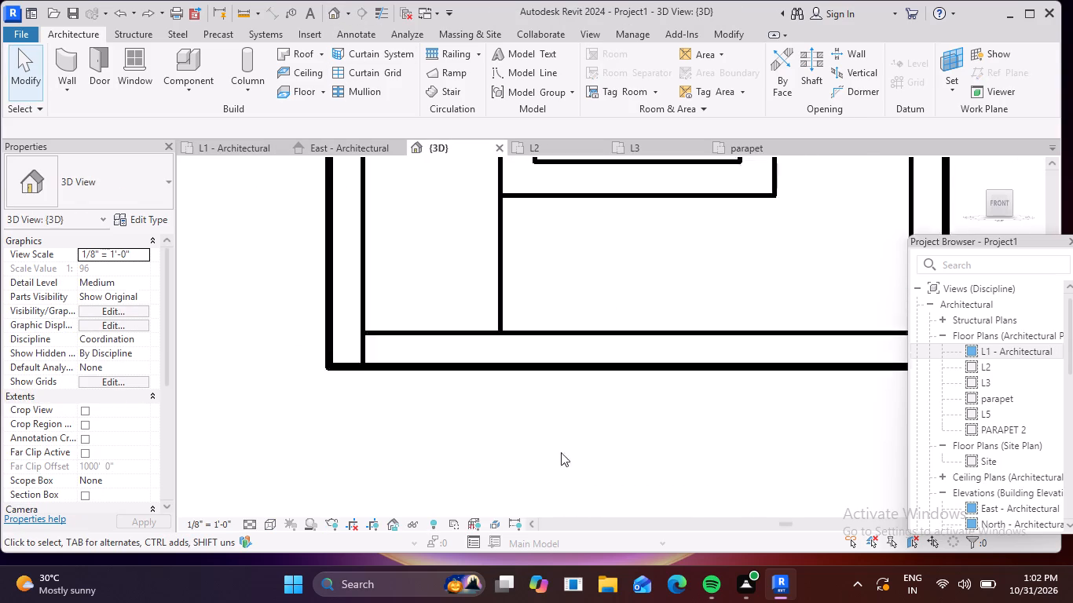
scroll(561, 452, "down", 10)
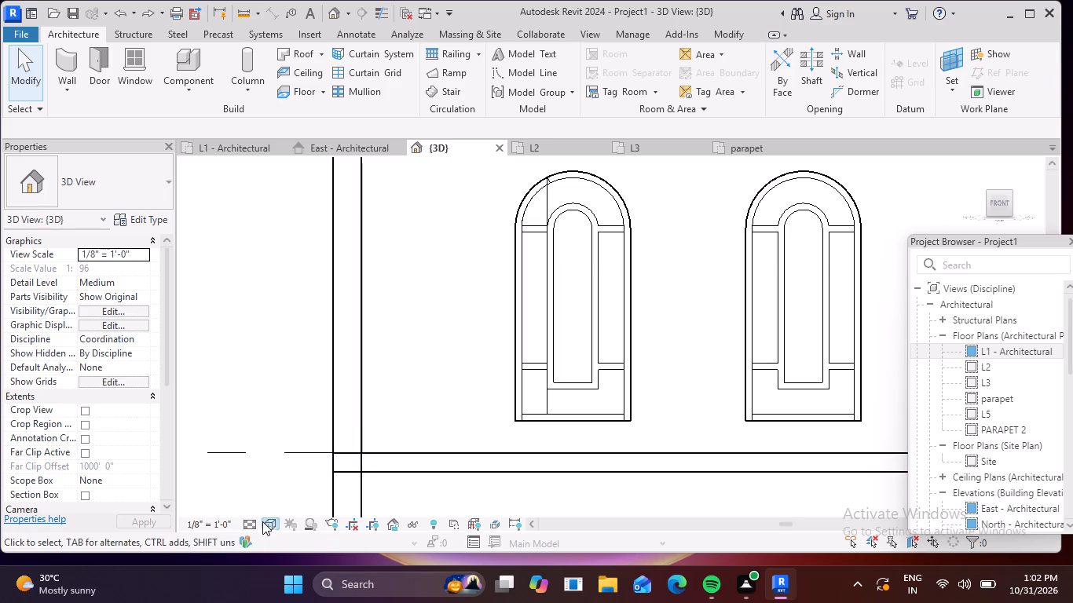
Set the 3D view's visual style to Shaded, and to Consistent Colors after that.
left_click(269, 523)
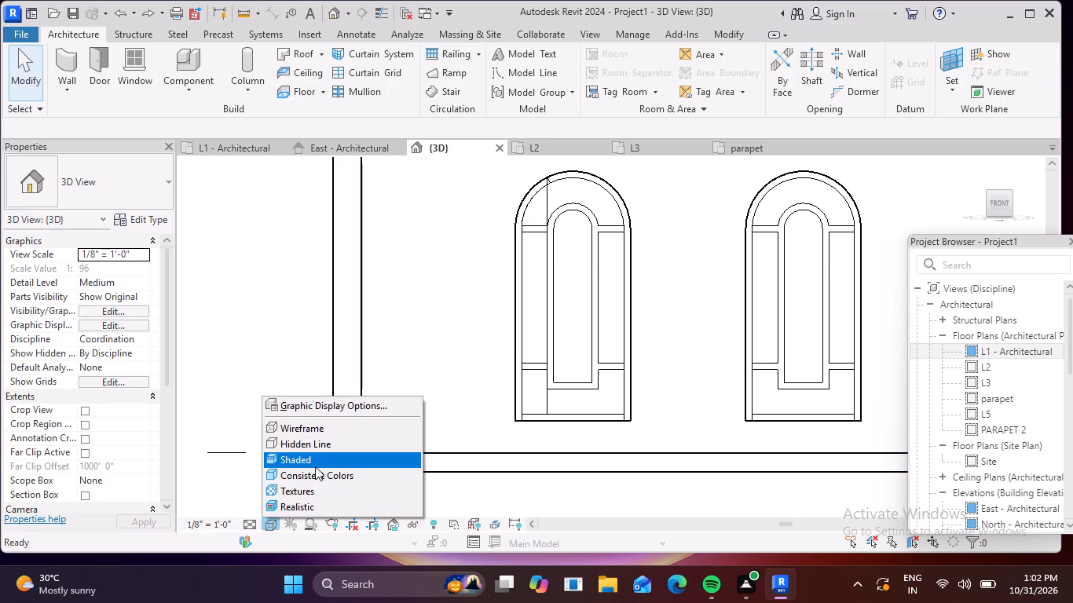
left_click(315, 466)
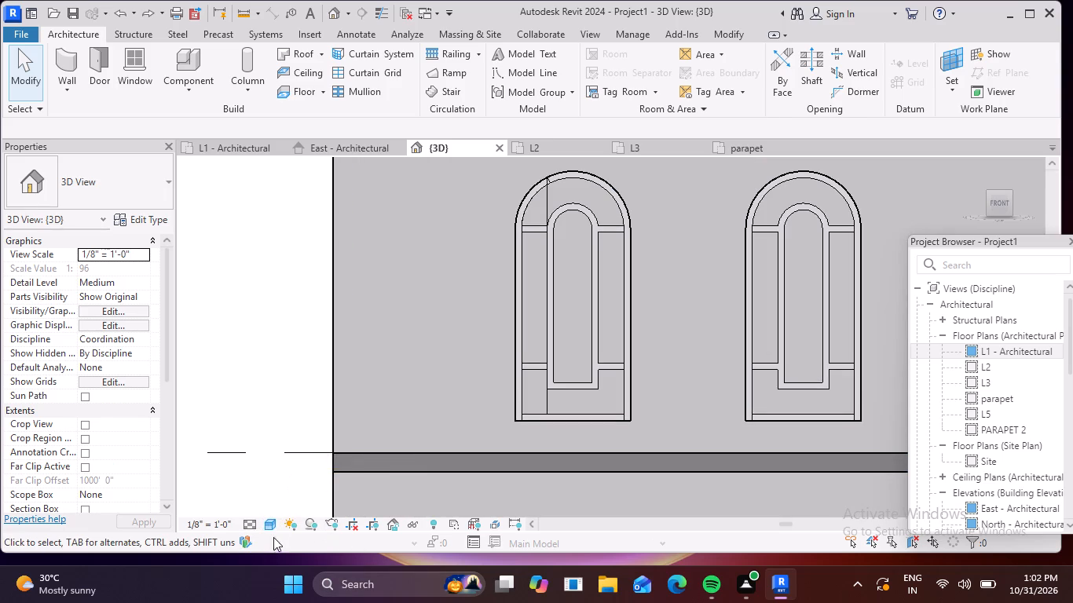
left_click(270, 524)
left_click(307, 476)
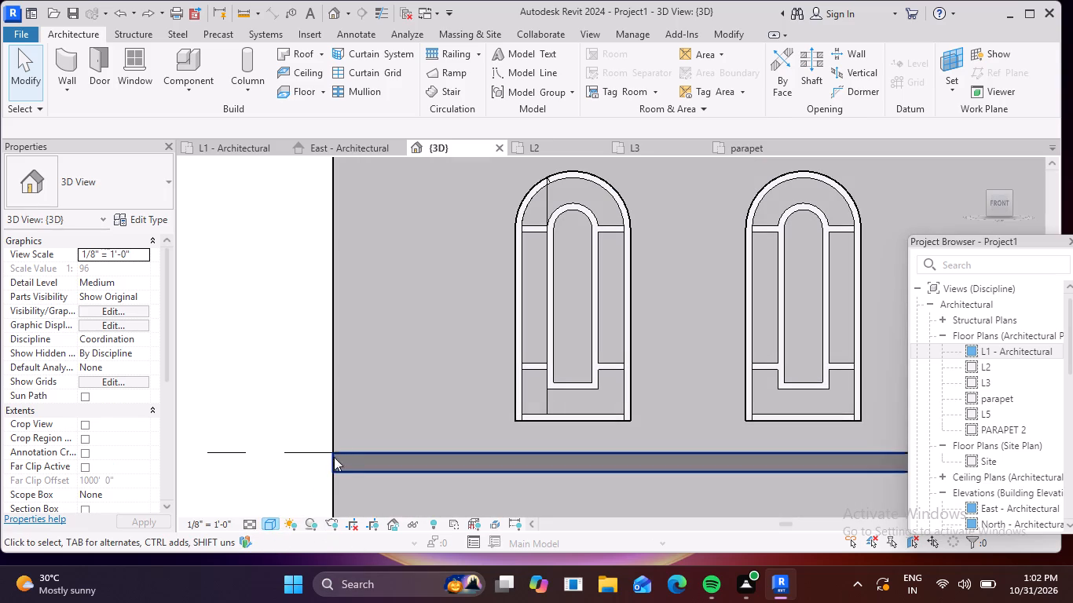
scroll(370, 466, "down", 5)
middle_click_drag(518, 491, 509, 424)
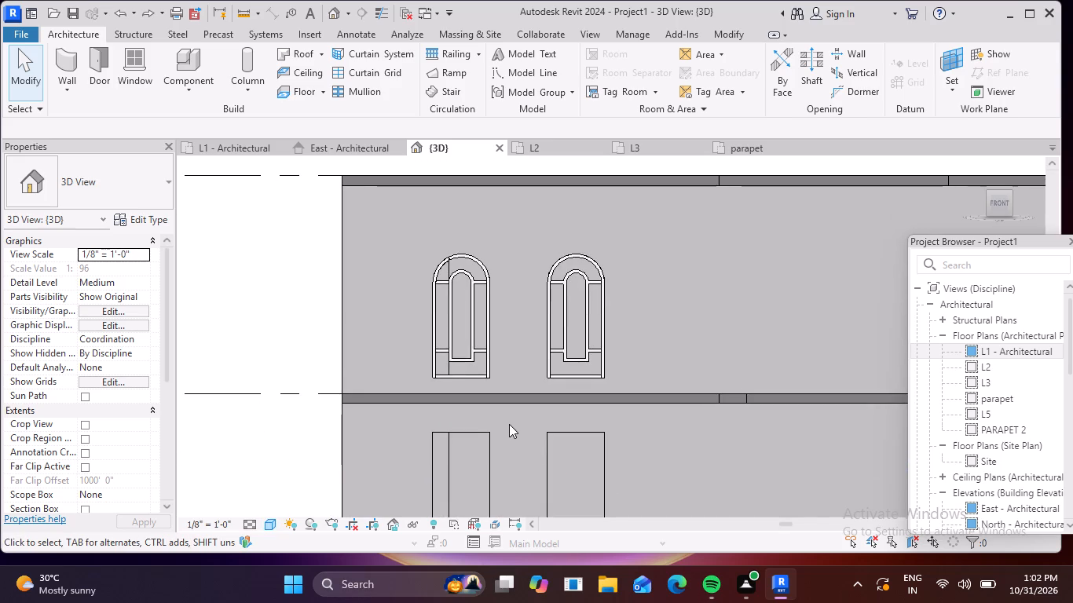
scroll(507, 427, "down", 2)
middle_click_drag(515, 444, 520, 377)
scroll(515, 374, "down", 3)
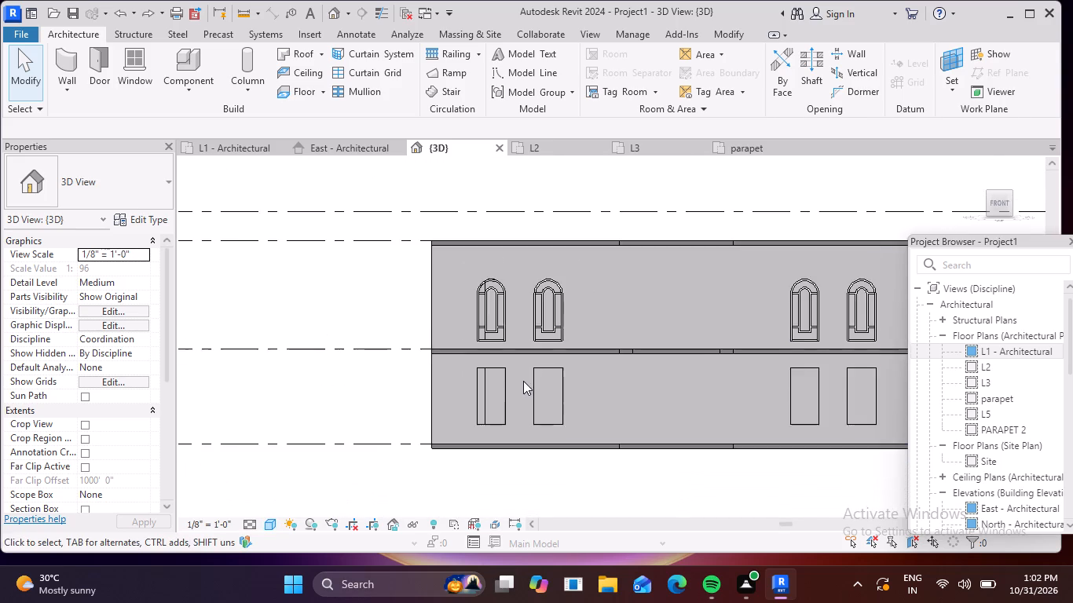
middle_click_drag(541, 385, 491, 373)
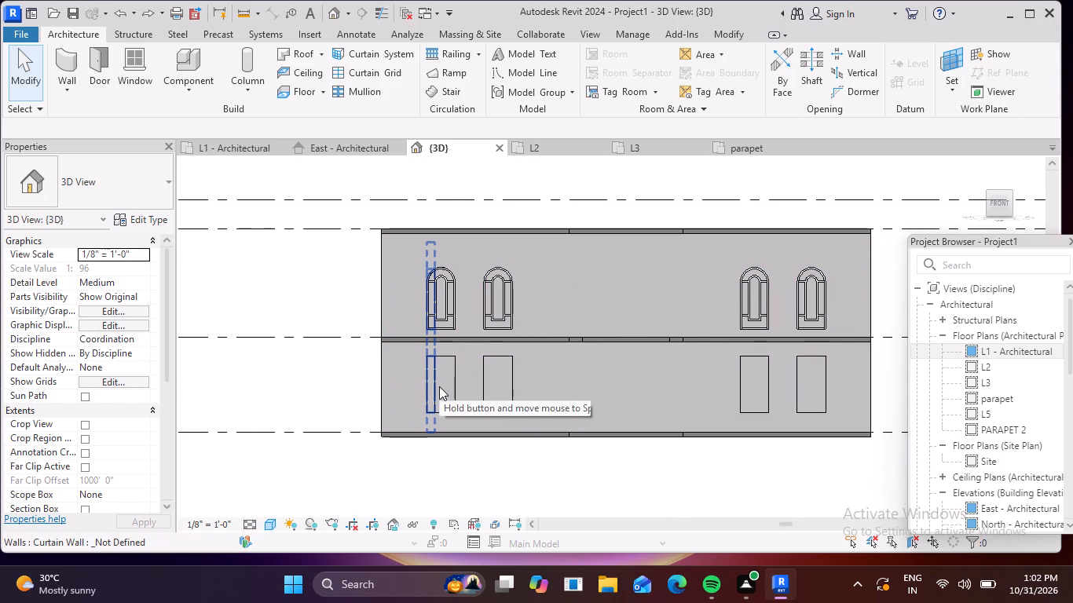
Undo the visual style changes and the edits that removed the frame mullions from the ground-floor front openings.
key("ctrl+z")
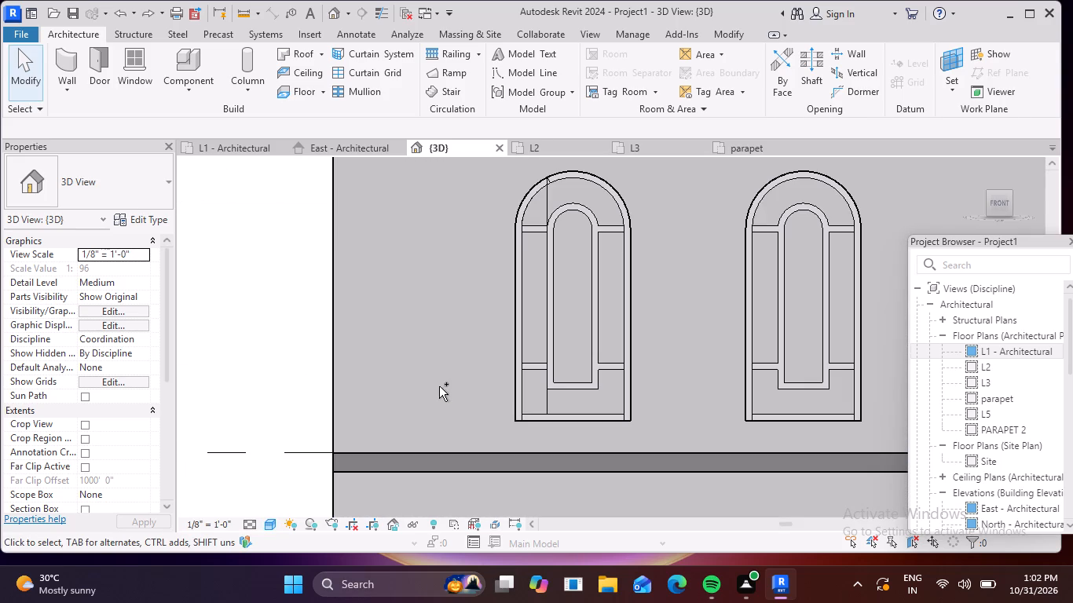
key("ctrl+z")
scroll(439, 386, "down", 13, "ctrl")
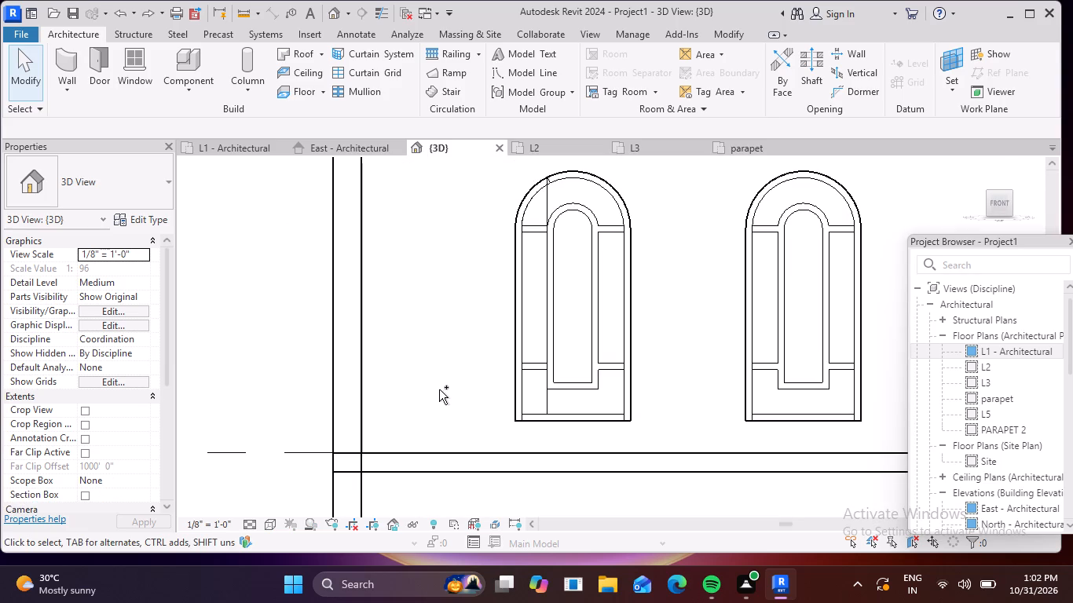
key("ctrl+z")
key("ctrl+z")
key("ctrl+z")
key("ctrl+z")
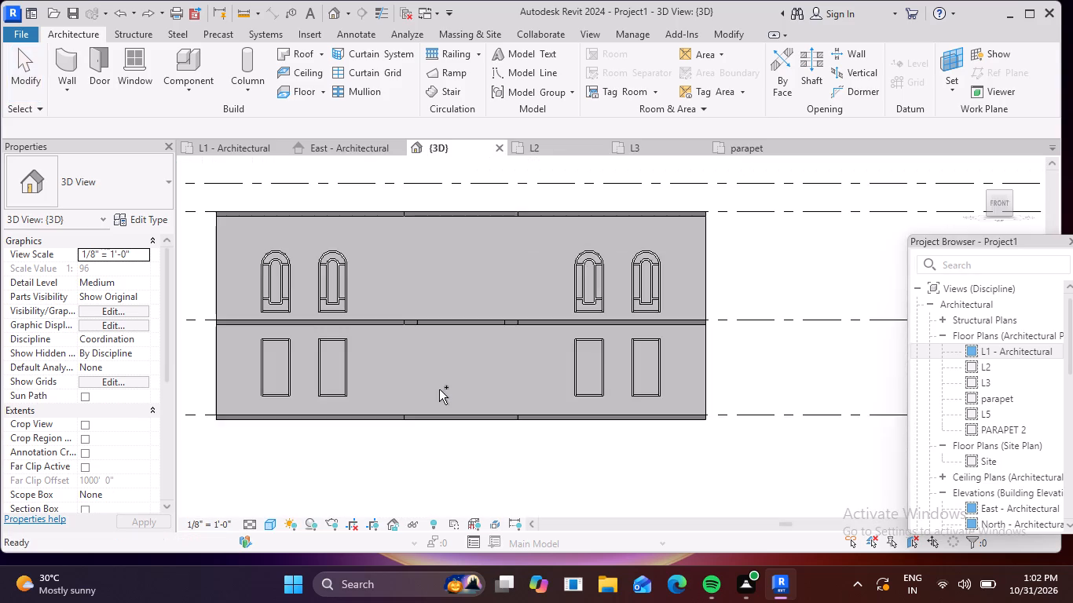
Keep undoing, stepping back through the frame mullions placed in the rightmost ground-floor front opening.
key("ctrl+z")
key("ctrl+z")
key("ctrl+z")
key("ctrl+z")
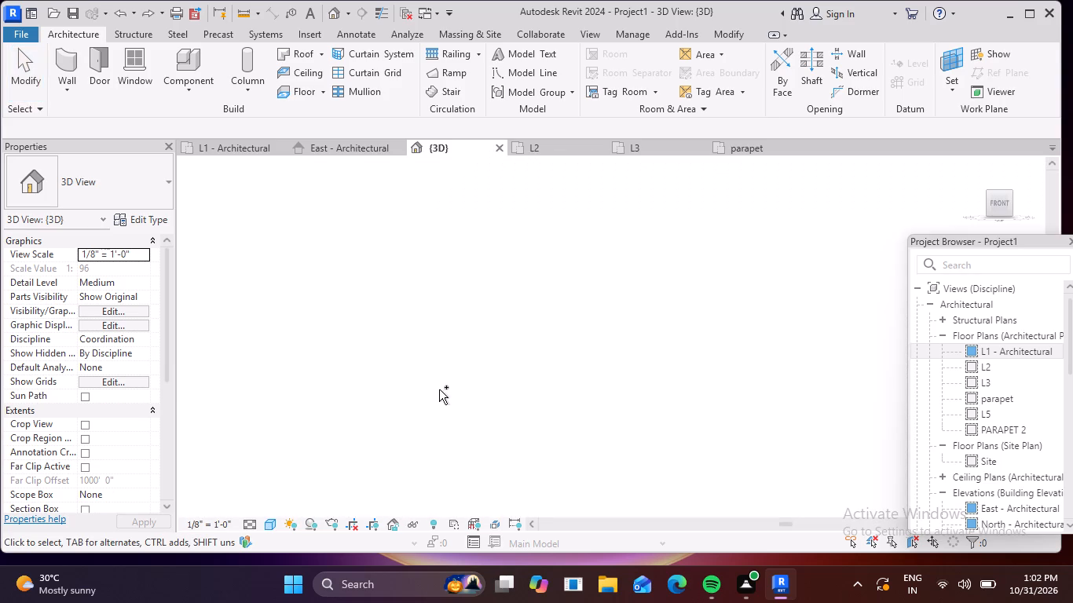
scroll(439, 389, "down", 20)
scroll(441, 393, "down", 4)
middle_click_drag(441, 393, 650, 417)
key("ctrl+z")
key("ctrl+z")
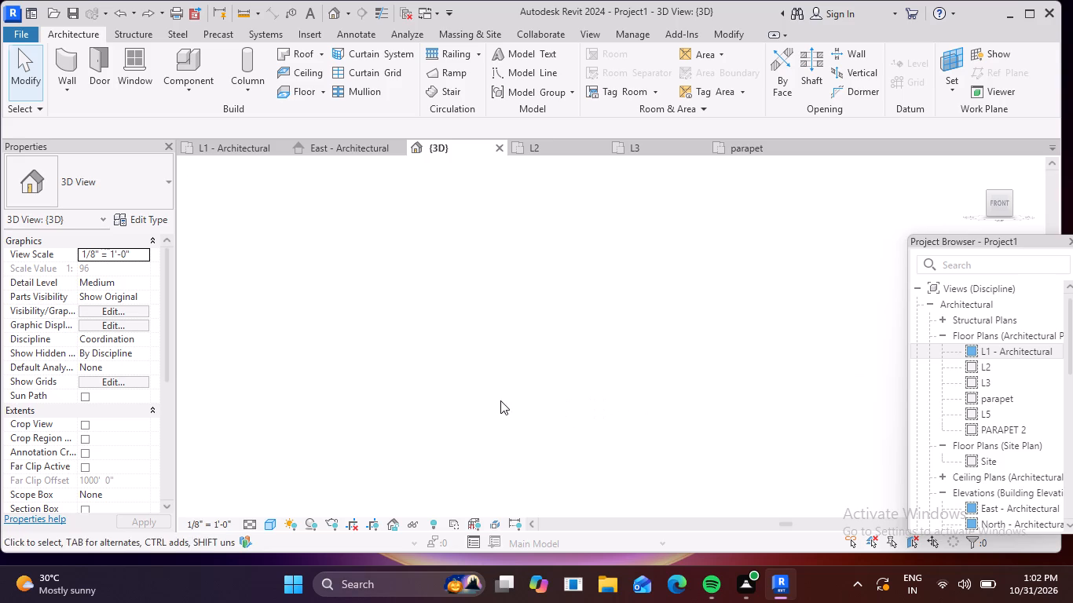
key("ctrl+z")
key("ctrl+z")
scroll(500, 400, "down", 12)
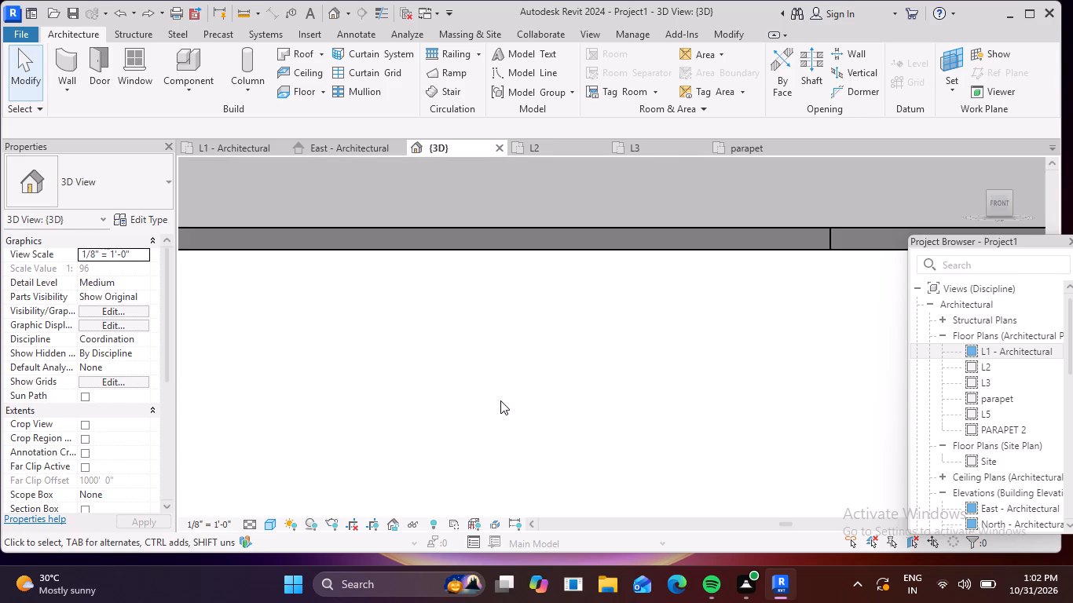
scroll(500, 400, "down", 11)
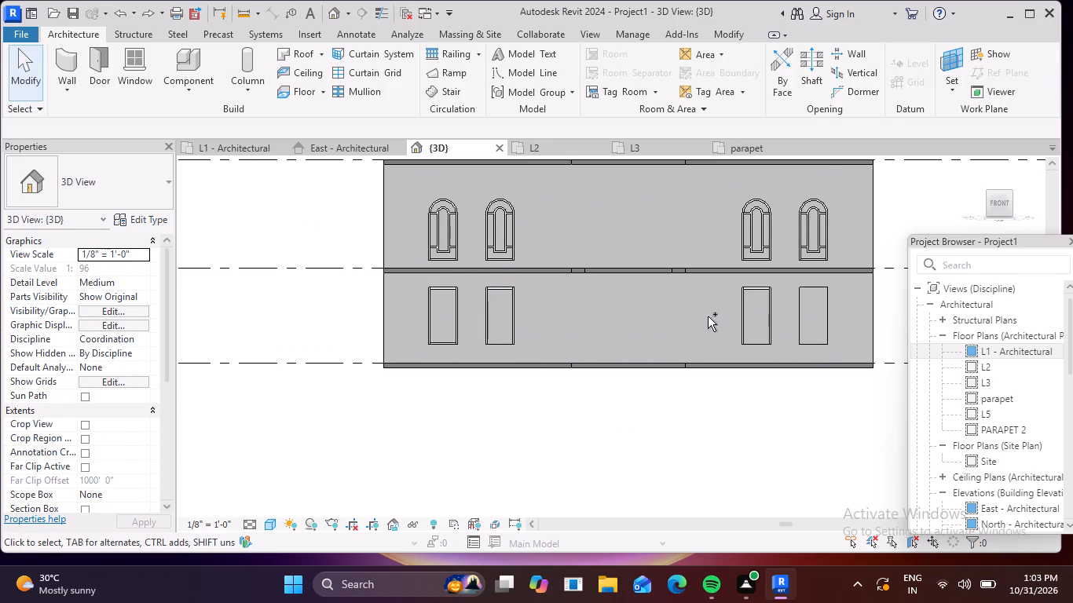
Undo the frame mullions placed in the remaining ground-floor front openings.
key("ctrl+z")
key("ctrl+z")
key("ctrl+z")
key("ctrl+z")
key("ctrl+z")
key("ctrl+z")
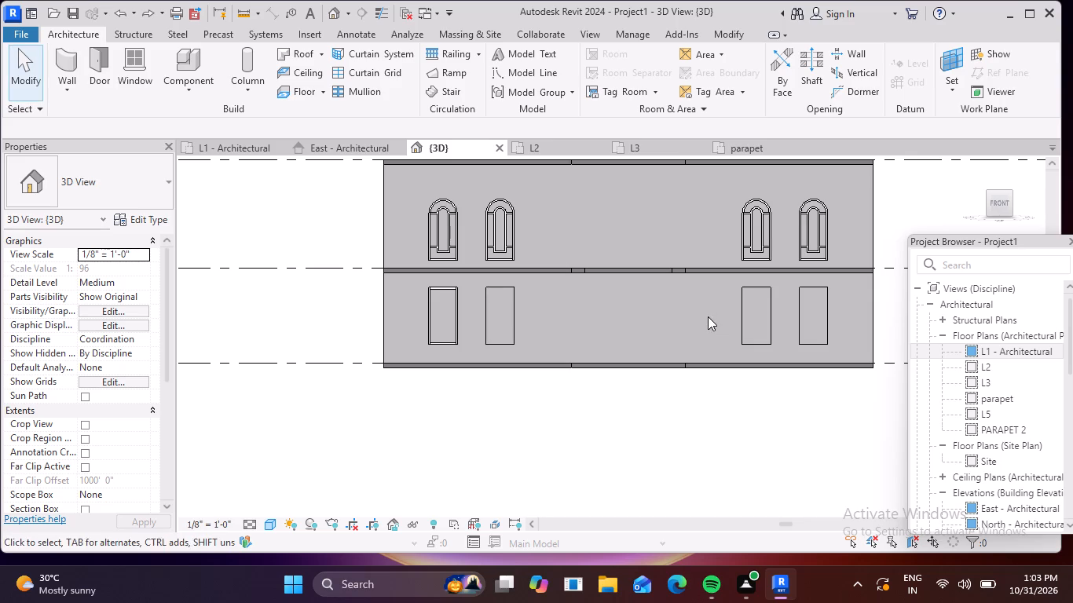
key("ctrl+z")
key("ctrl+z")
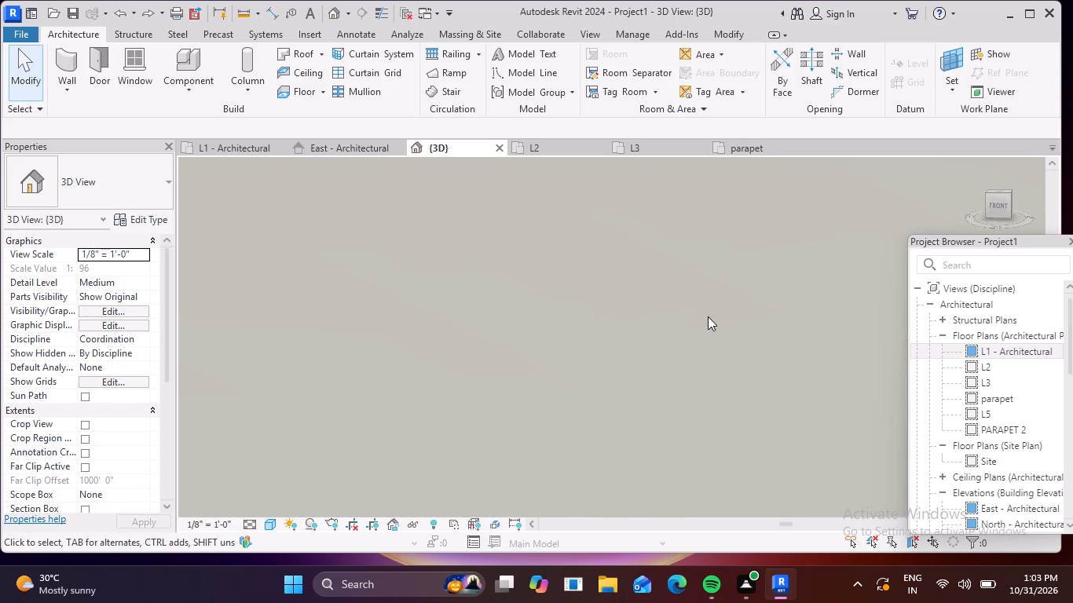
Undo the earlier visual style change and mullion removals affecting the two leftmost ground-floor front openings.
scroll(708, 316, "down", 18)
middle_click_drag(685, 354, 598, 458)
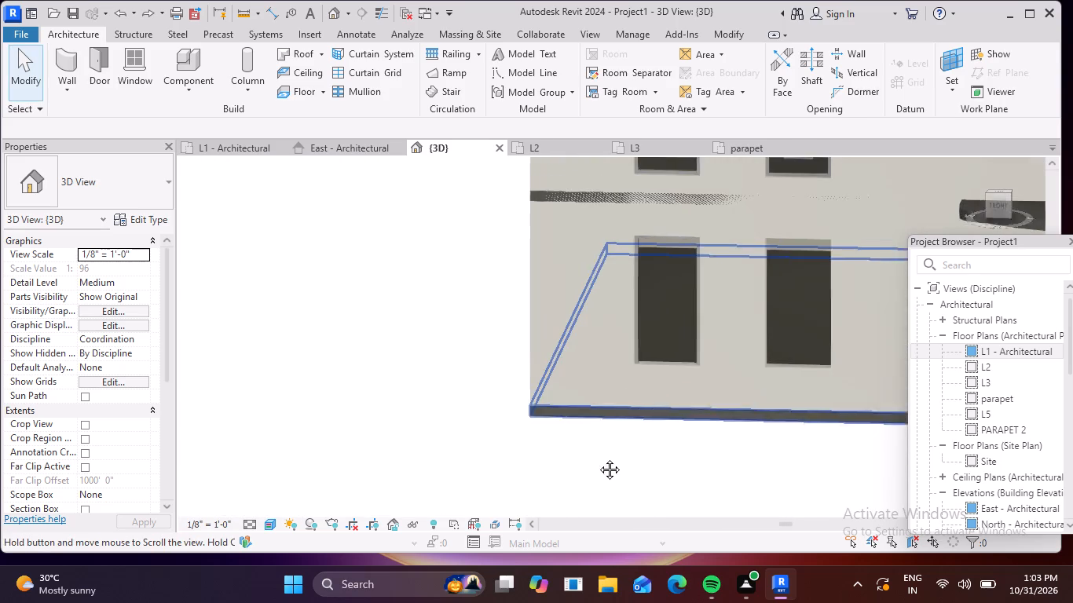
middle_click_drag(598, 458, 580, 473)
key("ctrl+z")
key("ctrl+z")
key("ctrl+z")
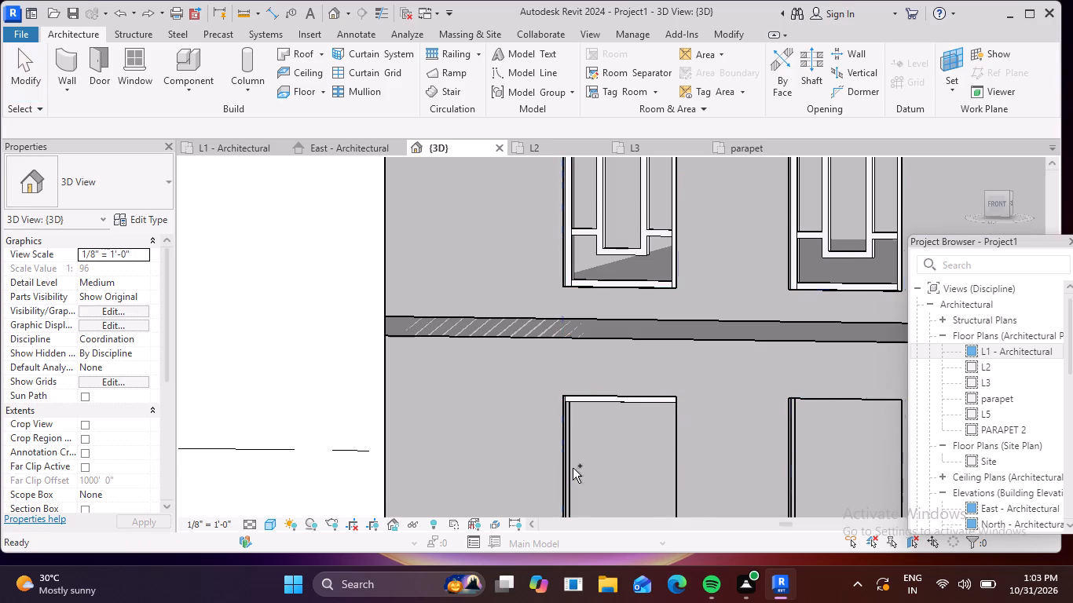
key("ctrl+z")
key("ctrl+z")
key("ctrl+z")
key("ctrl+z")
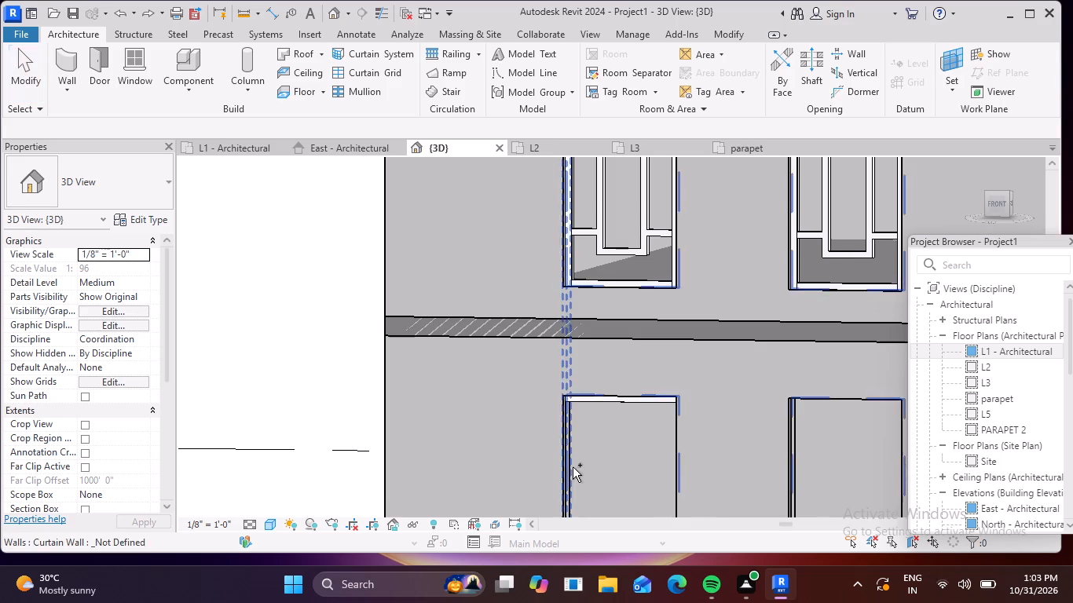
key("ctrl+z")
key("ctrl+z")
key("ctrl+z")
key("ctrl+z")
key("ctrl+z")
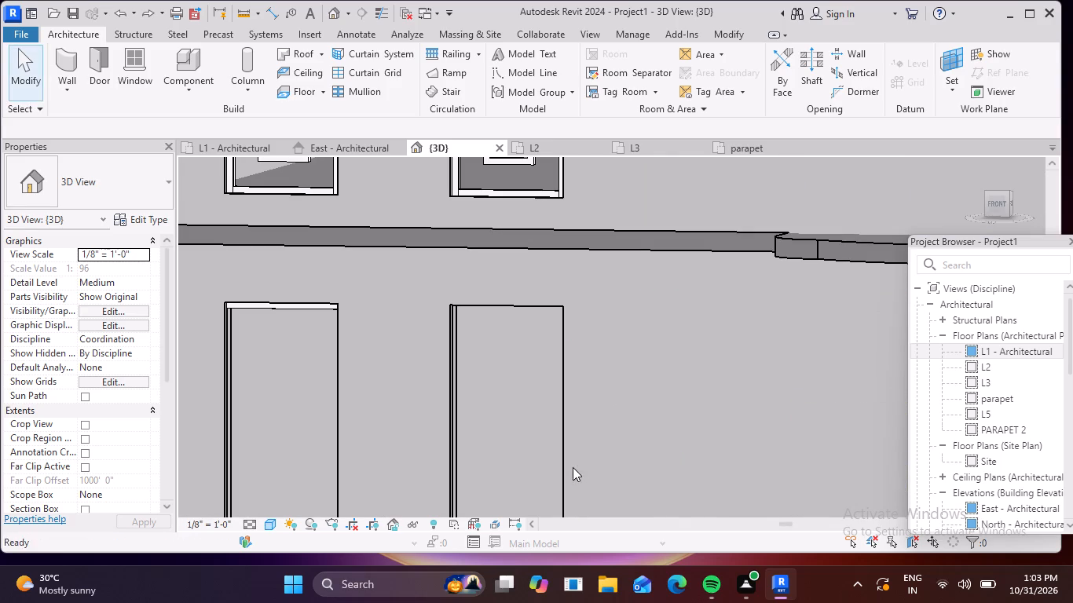
Continue undoing mullion edits back to the ground-floor openings' full frames and the horizontal grid lines near their heads.
key("ctrl+z")
key("ctrl+z")
key("ctrl+z")
key("ctrl+z")
key("ctrl+z")
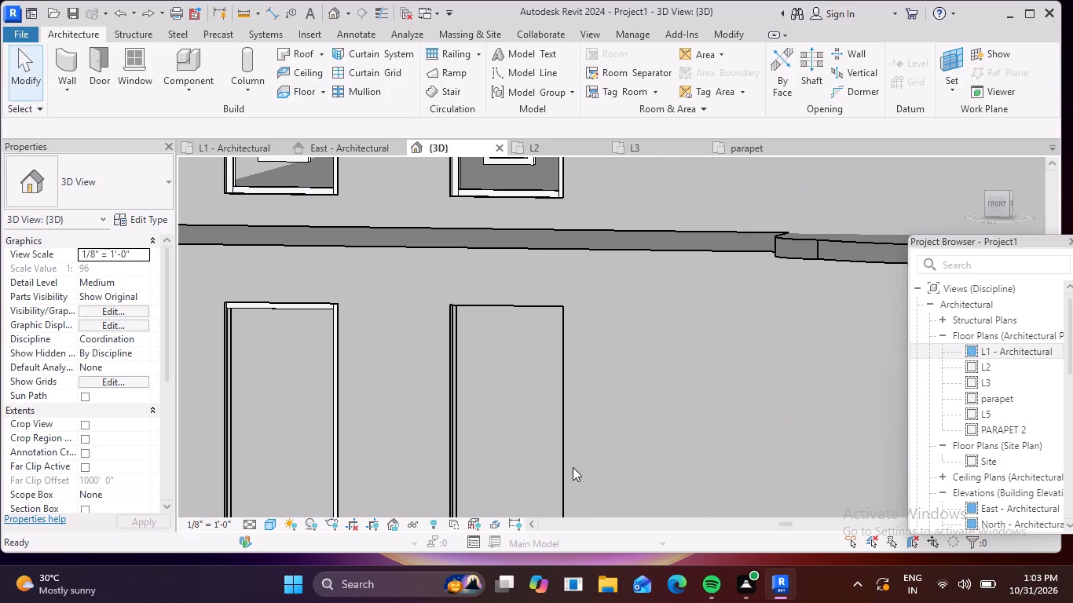
key("ctrl+z")
key("ctrl+z")
key("ctrl+z")
key("ctrl+z")
key("ctrl+z")
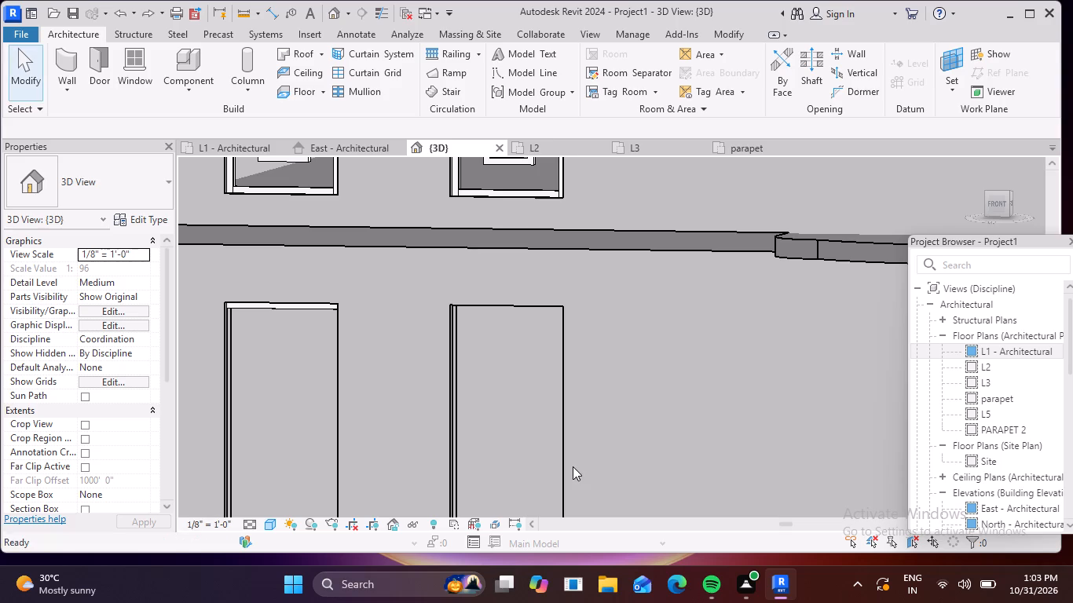
key("ctrl+z")
key("ctrl+z")
key("ctrl+z")
key("ctrl+z")
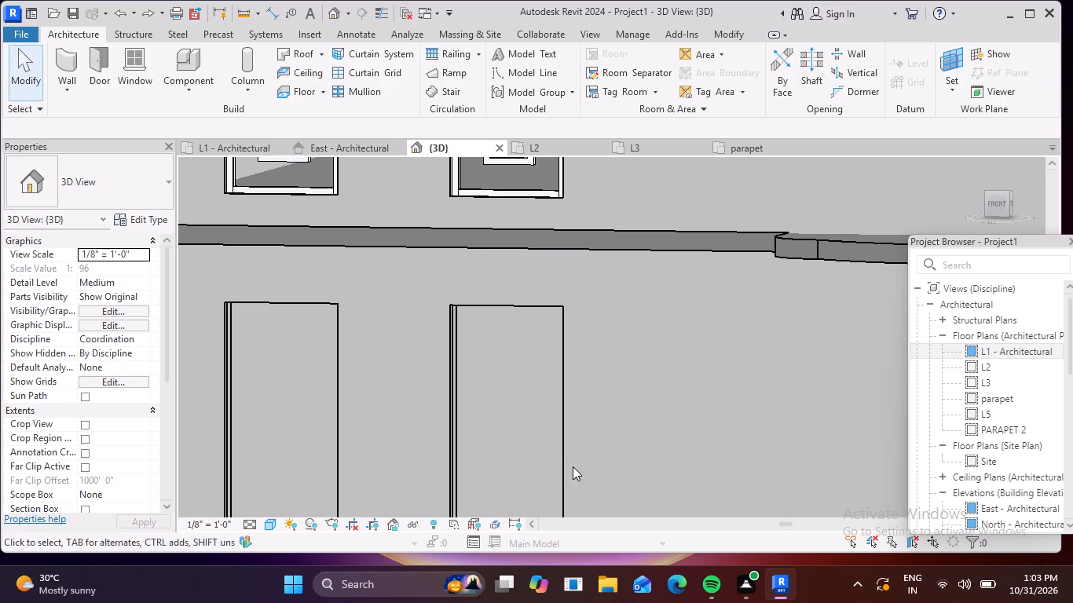
key("ctrl+z")
key("ctrl+z")
key("ctrl+z")
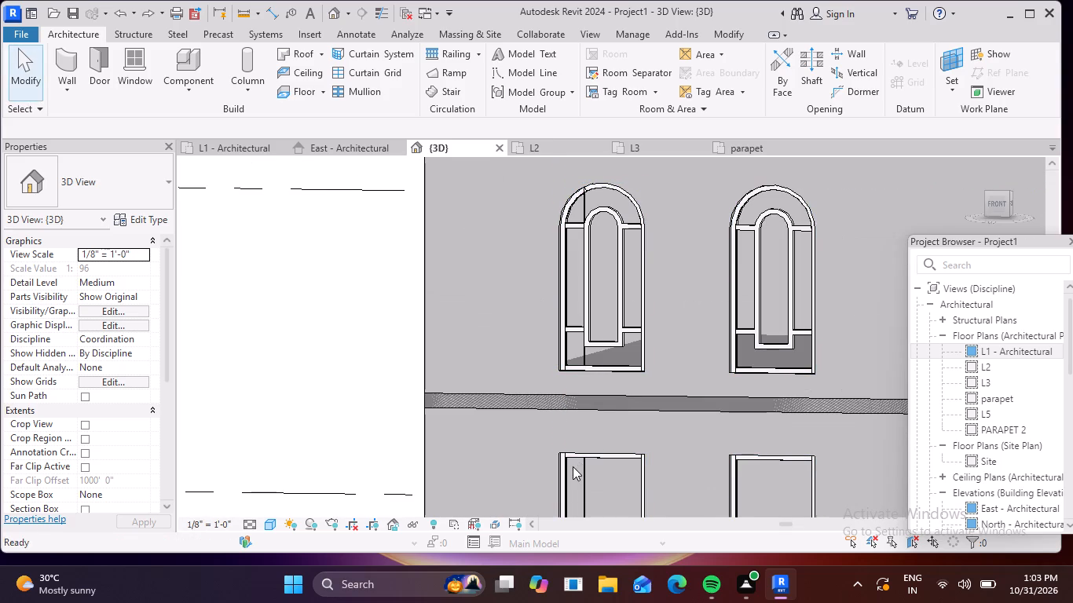
Examine the front facade's ground-floor windows, orienting the 3D view to Front and comparing them with the arched windows above.
scroll(573, 466, "down", 4)
middle_click_drag(544, 429, 494, 308)
middle_click_drag(705, 393, 357, 358)
middle_click_drag(410, 375, 479, 418)
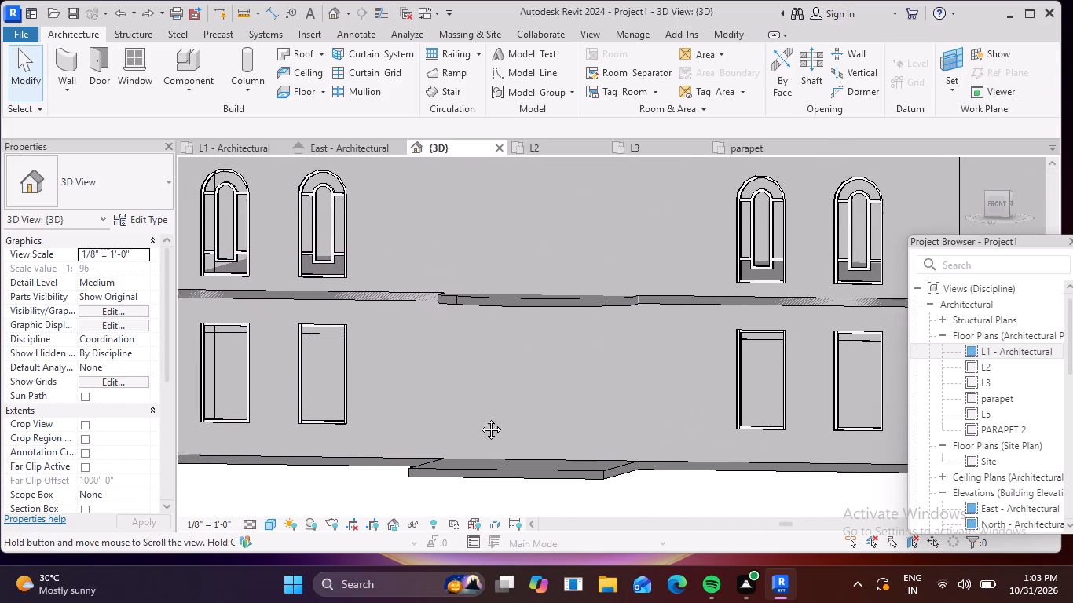
middle_click_drag(479, 418, 550, 444)
key("Escape")
key("Escape")
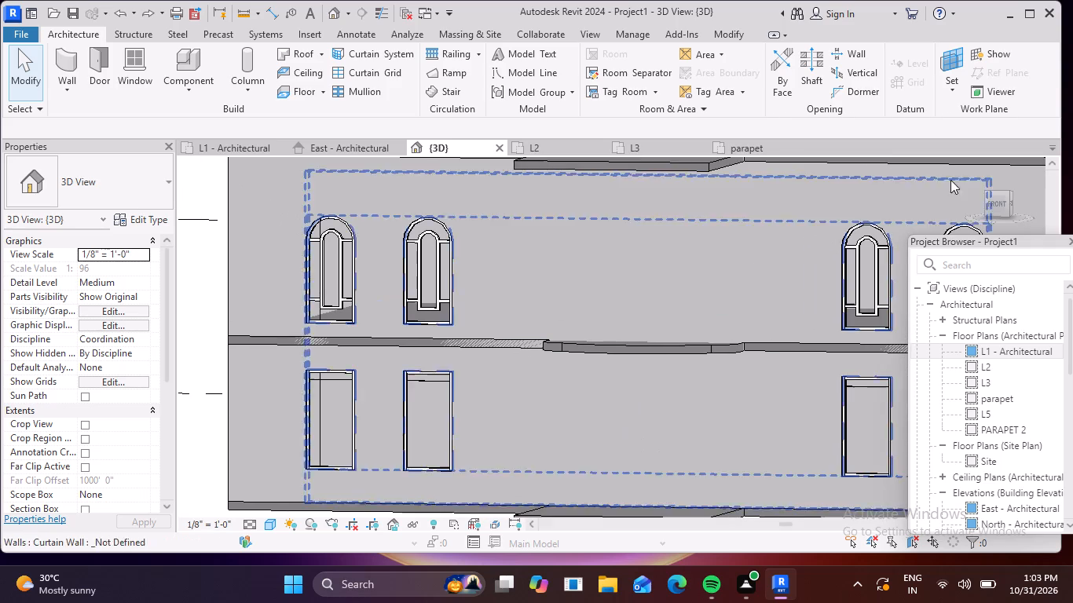
left_click(997, 203)
scroll(736, 228, "up", 6)
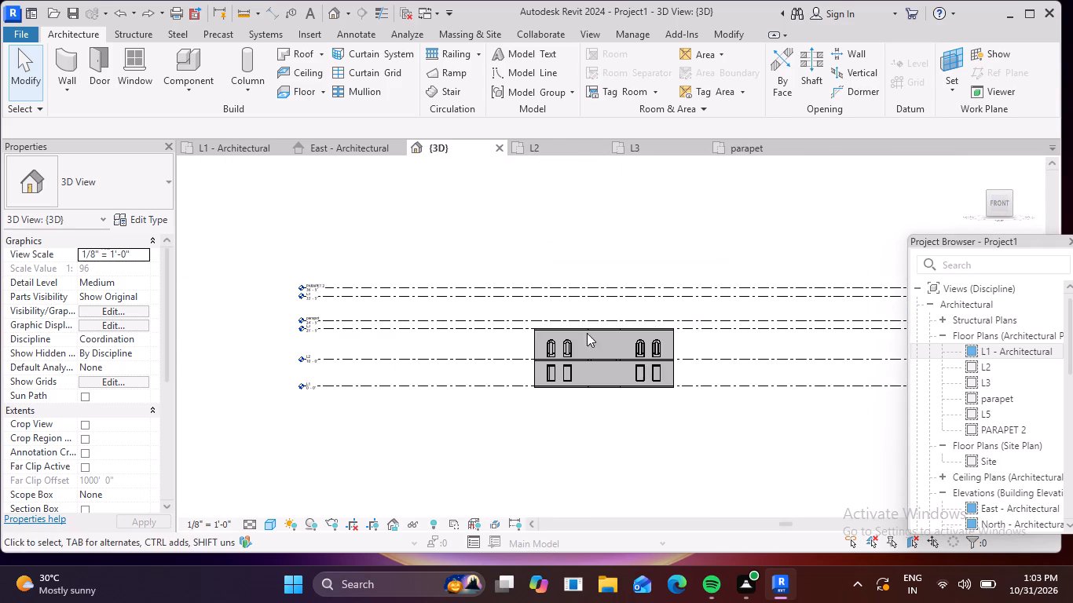
scroll(504, 392, "up", 13)
scroll(674, 316, "up", 1)
middle_click_drag(674, 316, 423, 407)
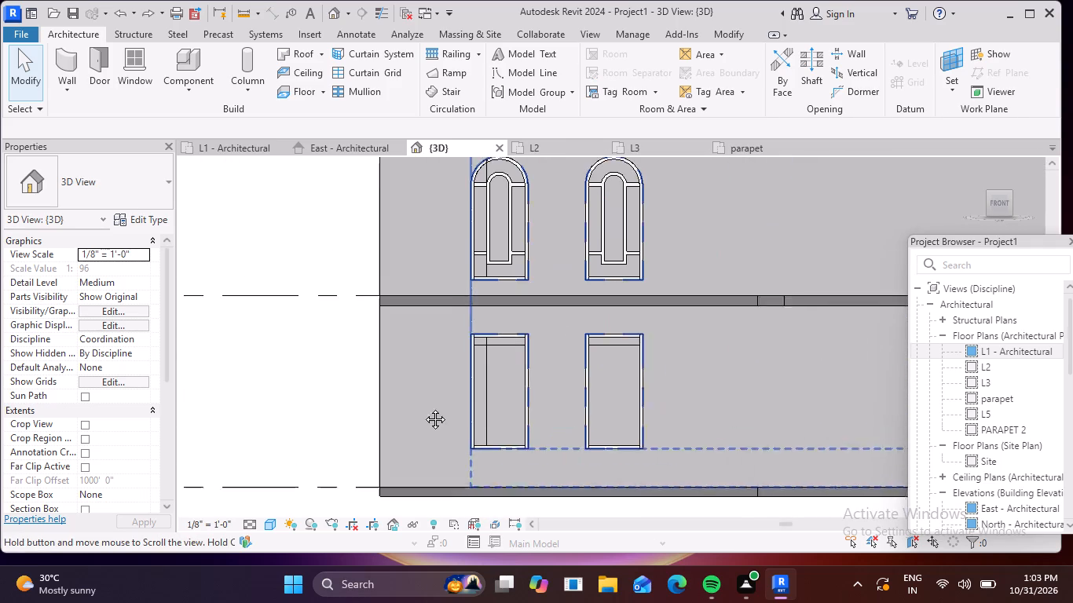
middle_click_drag(423, 407, 418, 414)
scroll(478, 377, "up", 4)
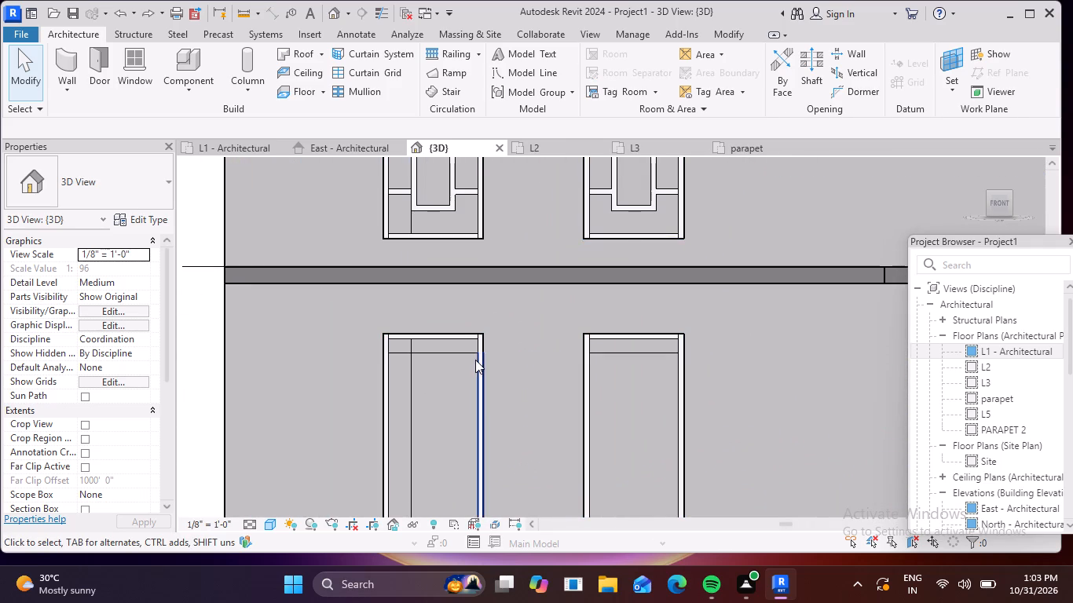
scroll(475, 360, "down", 2)
middle_click_drag(474, 367, 476, 340)
middle_click_drag(452, 347, 463, 397)
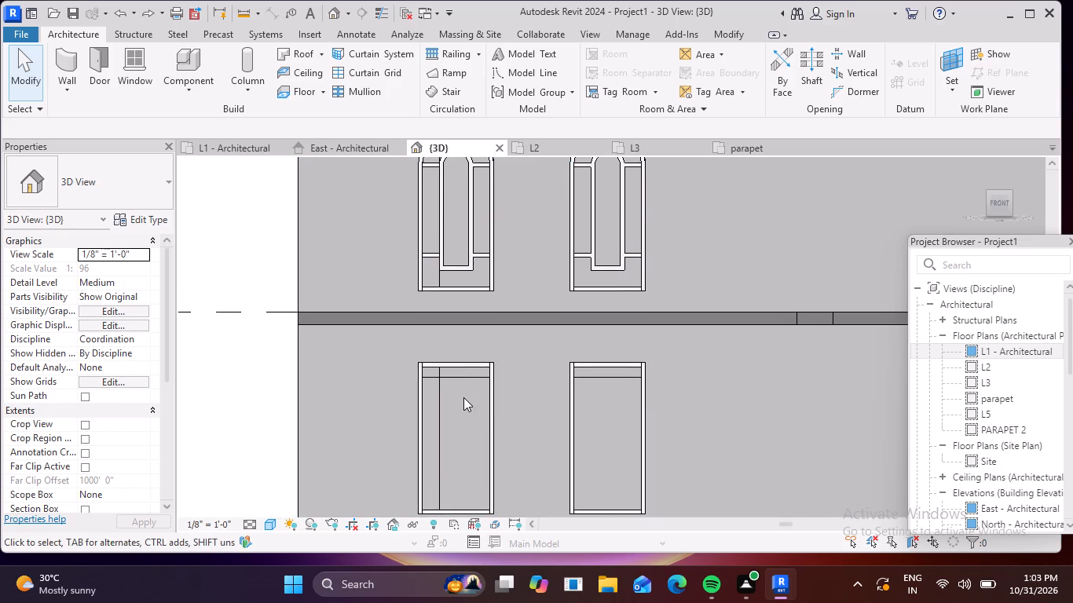
Add a horizontal curtain grid line 0'-10" above the base of the ground-floor front openings, across all segments.
scroll(453, 384, "up", 4)
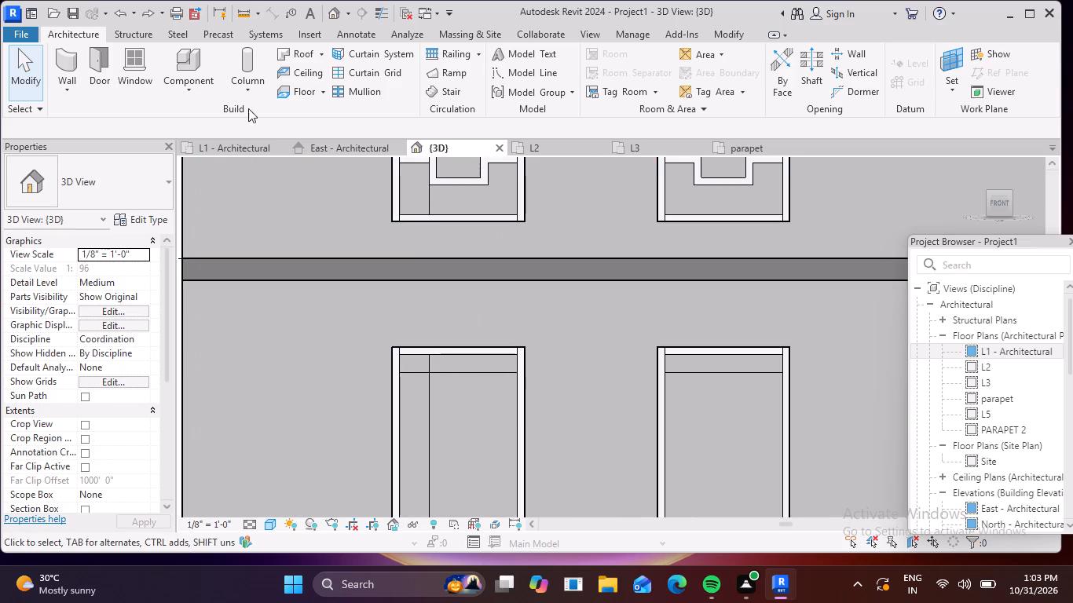
left_click(387, 71)
scroll(503, 352, "up", 3)
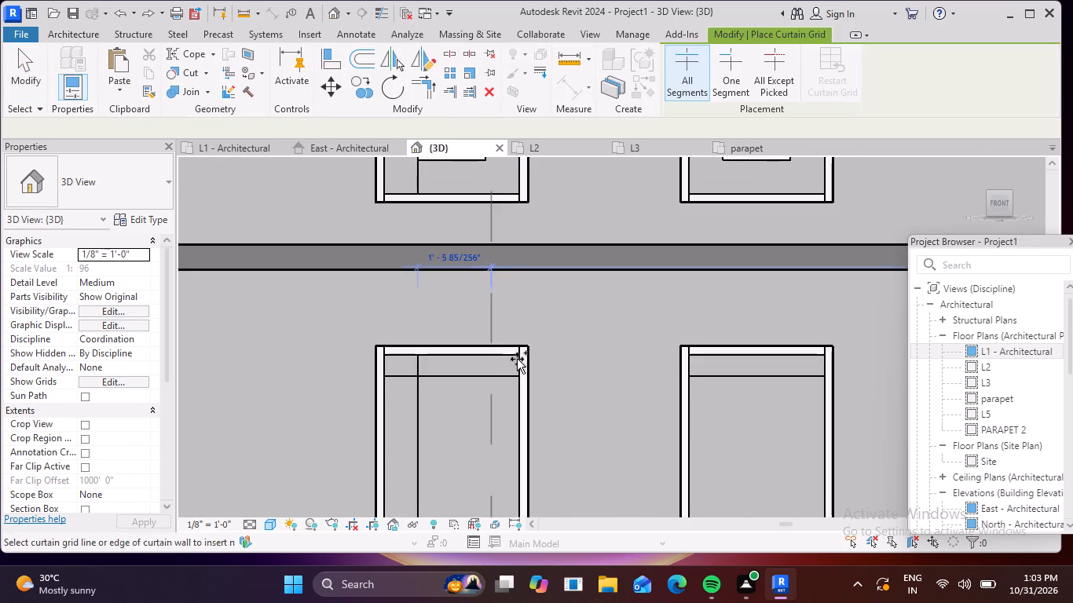
scroll(516, 350, "up", 1)
middle_click_drag(517, 350, 500, 438)
scroll(500, 438, "up", 4)
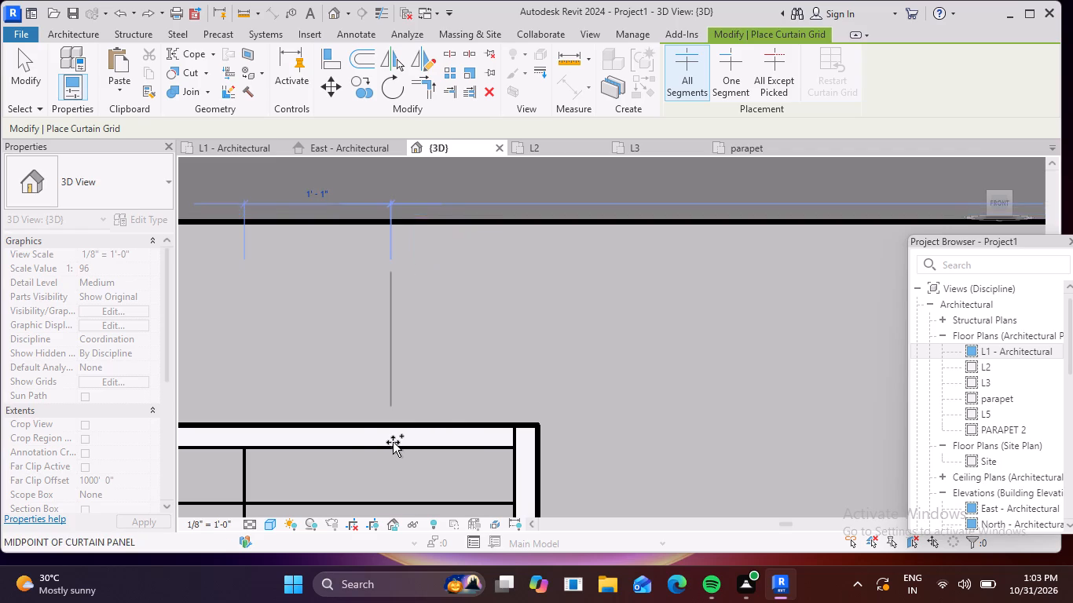
scroll(352, 442, "down", 2)
middle_click_drag(352, 442, 415, 444)
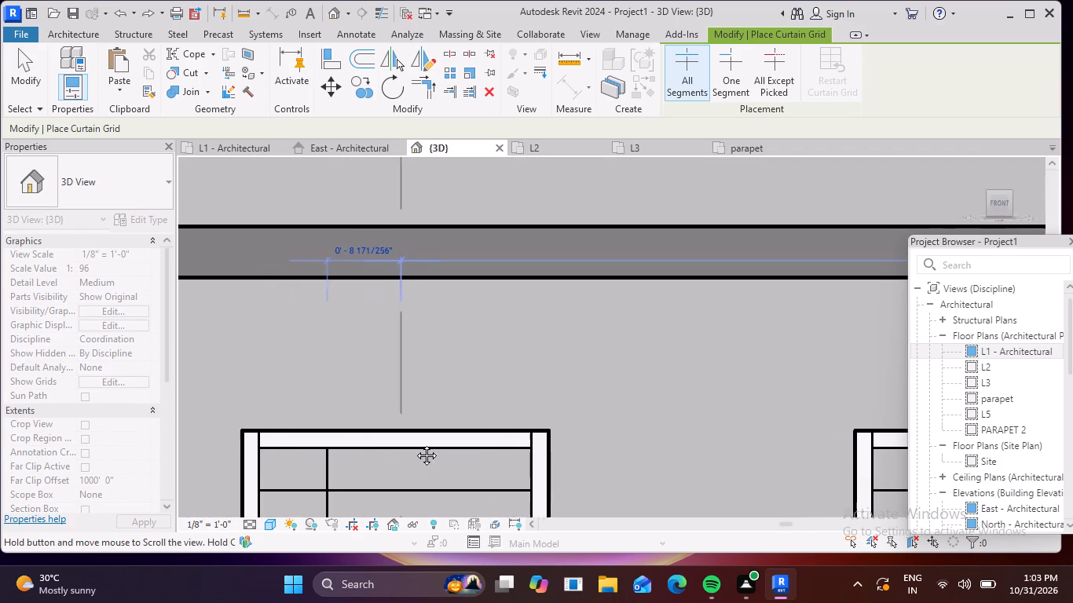
middle_click_drag(415, 444, 440, 441)
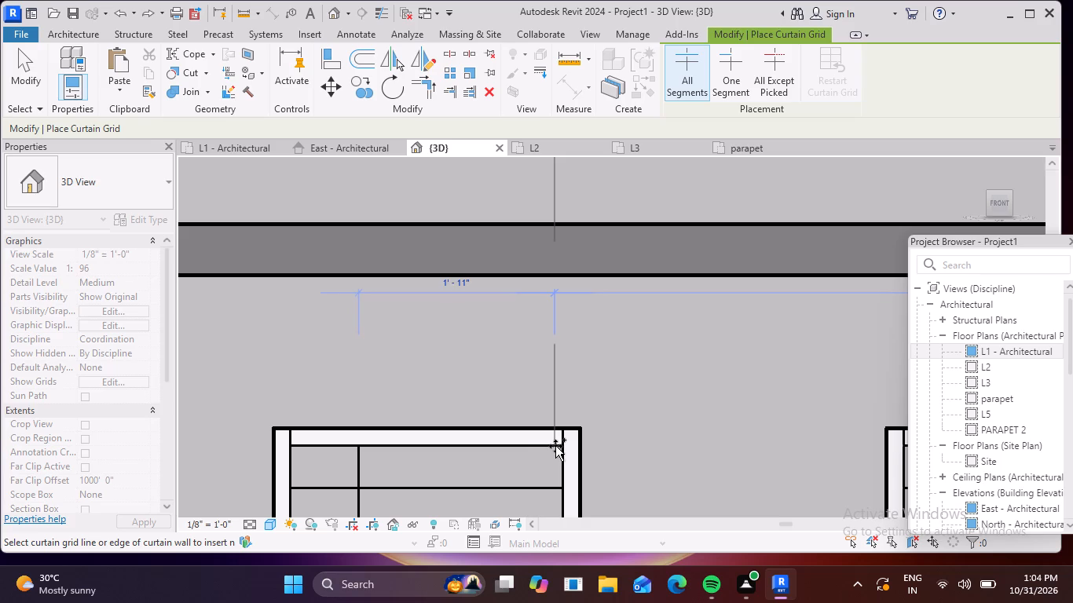
scroll(560, 451, "up", 3)
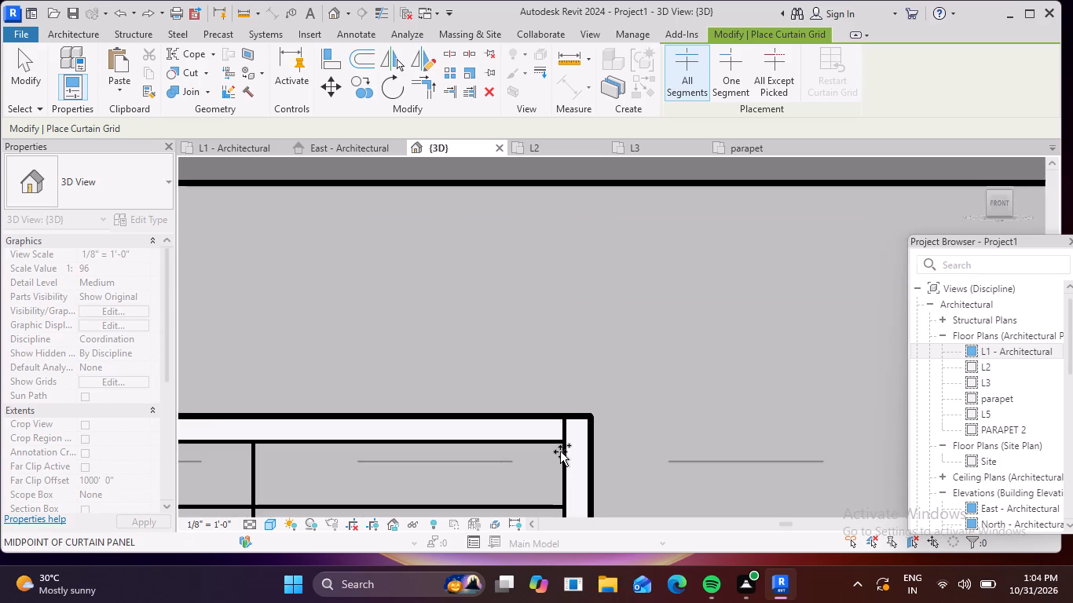
scroll(560, 451, "down", 8)
middle_click_drag(544, 451, 557, 476)
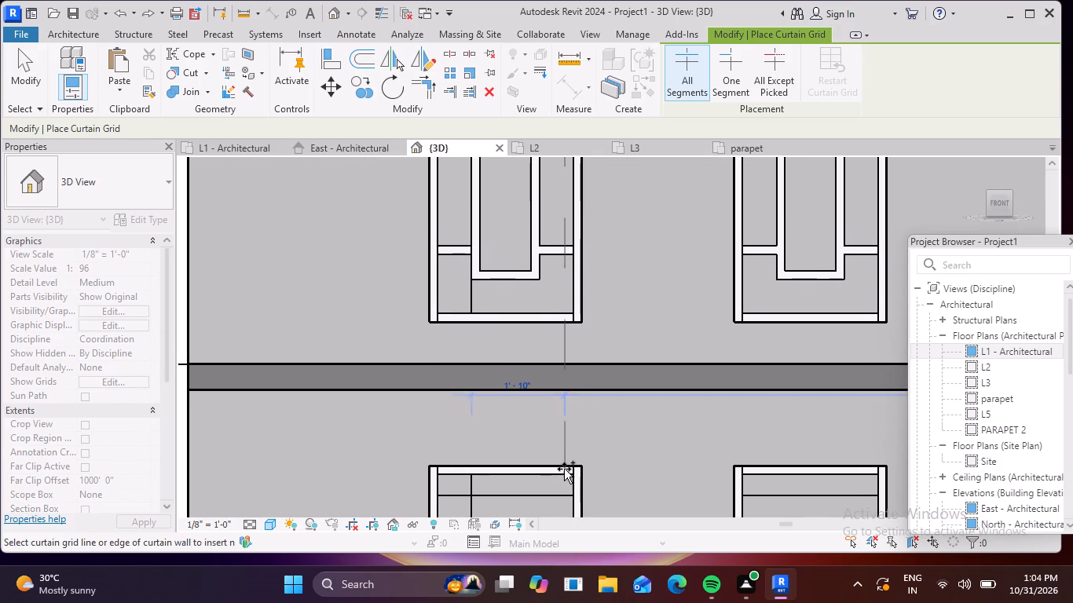
scroll(624, 432, "down", 3)
middle_click_drag(608, 465, 593, 285)
scroll(538, 474, "up", 5)
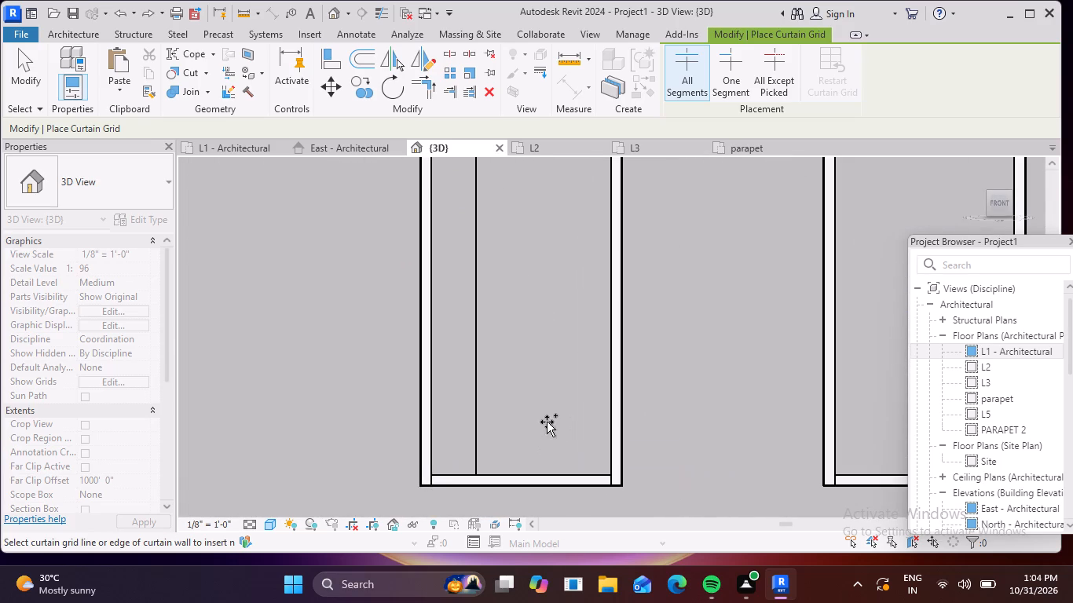
scroll(429, 474, "down", 3)
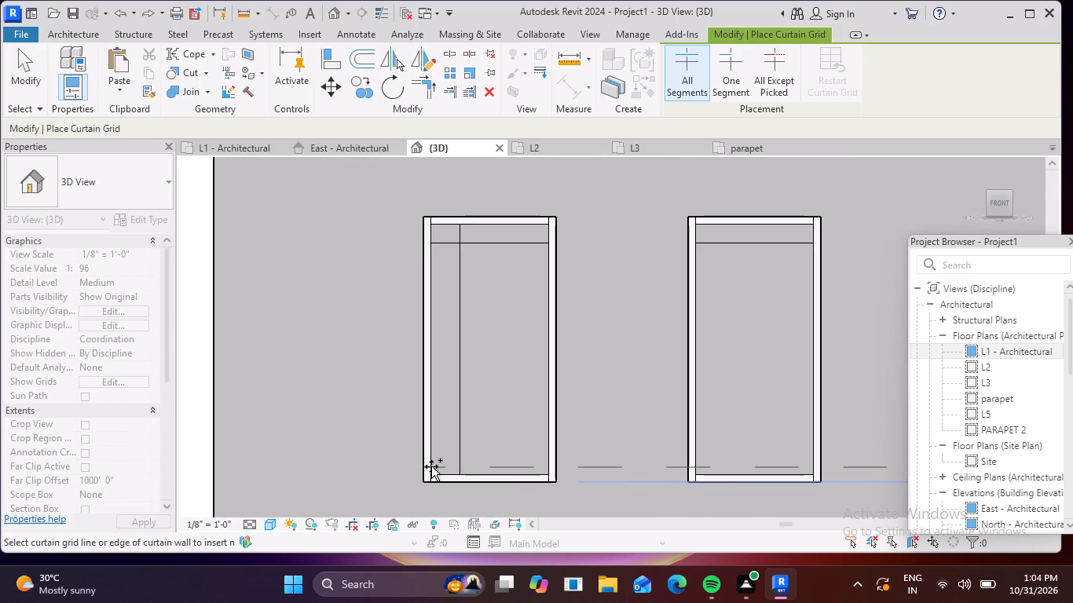
scroll(434, 451, "down", 6)
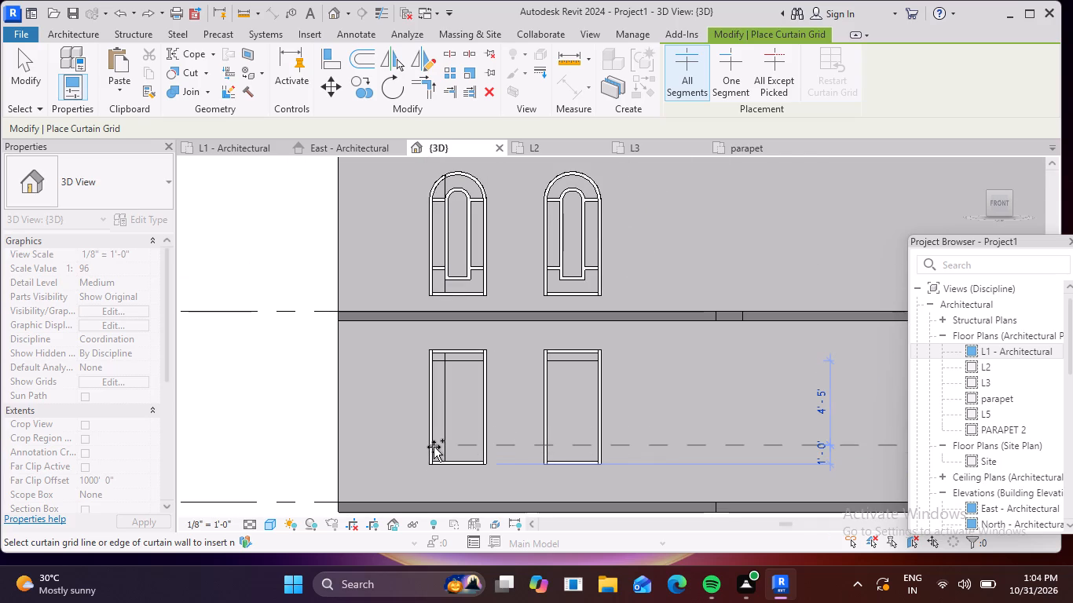
scroll(434, 447, "up", 1)
middle_click_drag(434, 447, 375, 427)
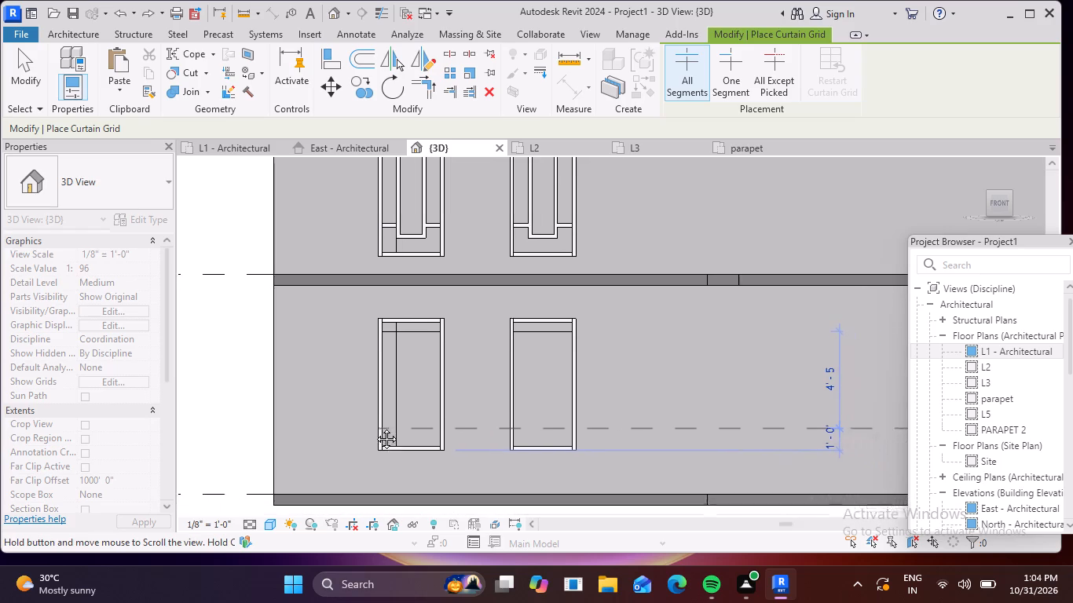
middle_click_drag(375, 427, 301, 423)
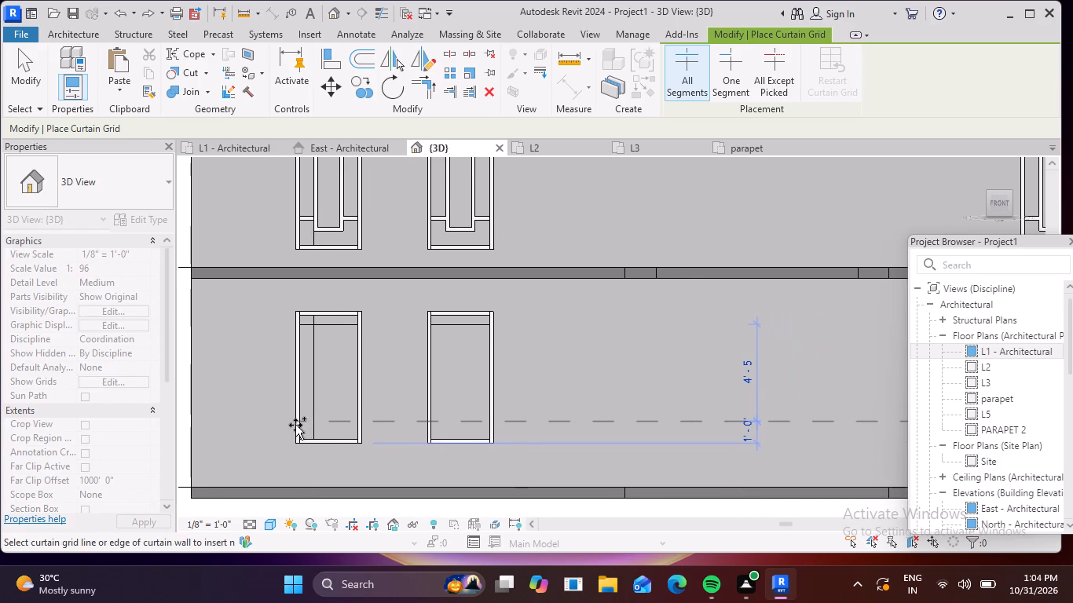
scroll(295, 423, "up", 3)
middle_click_drag(295, 422, 211, 404)
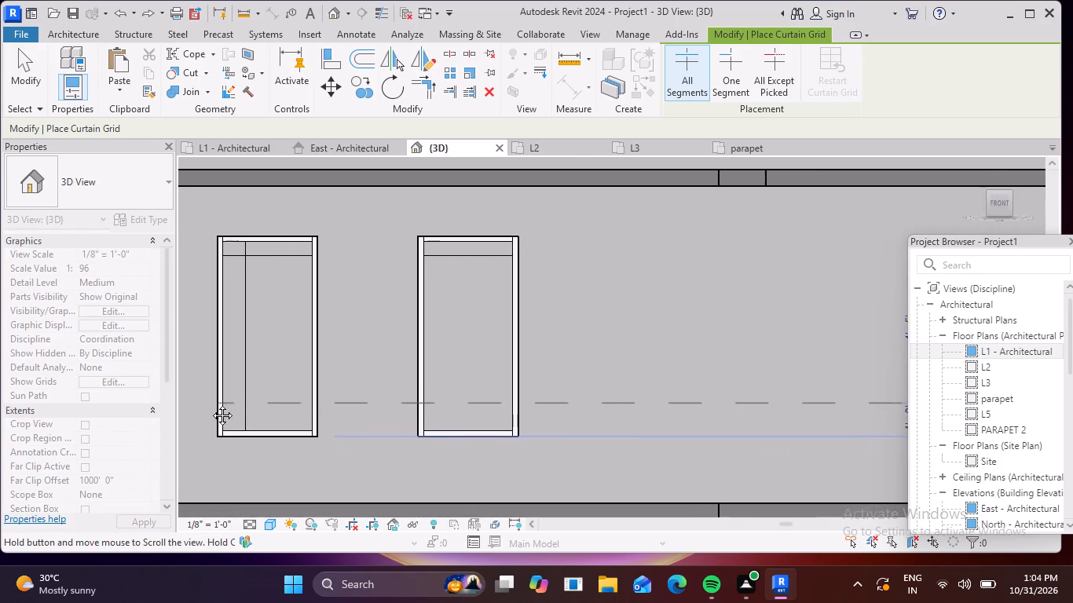
middle_click_drag(211, 404, 196, 401)
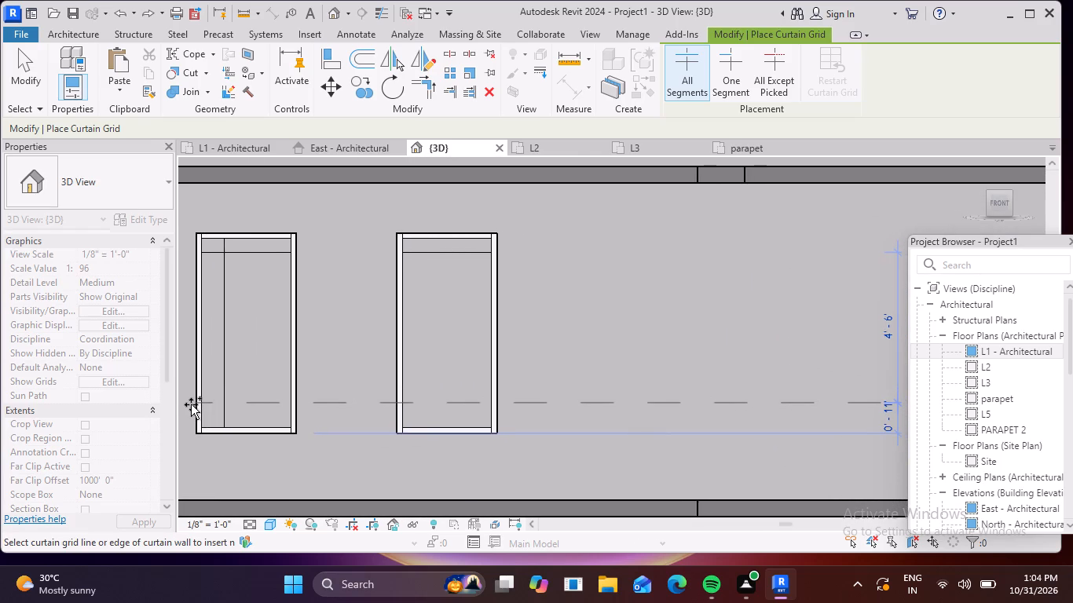
left_click(191, 404)
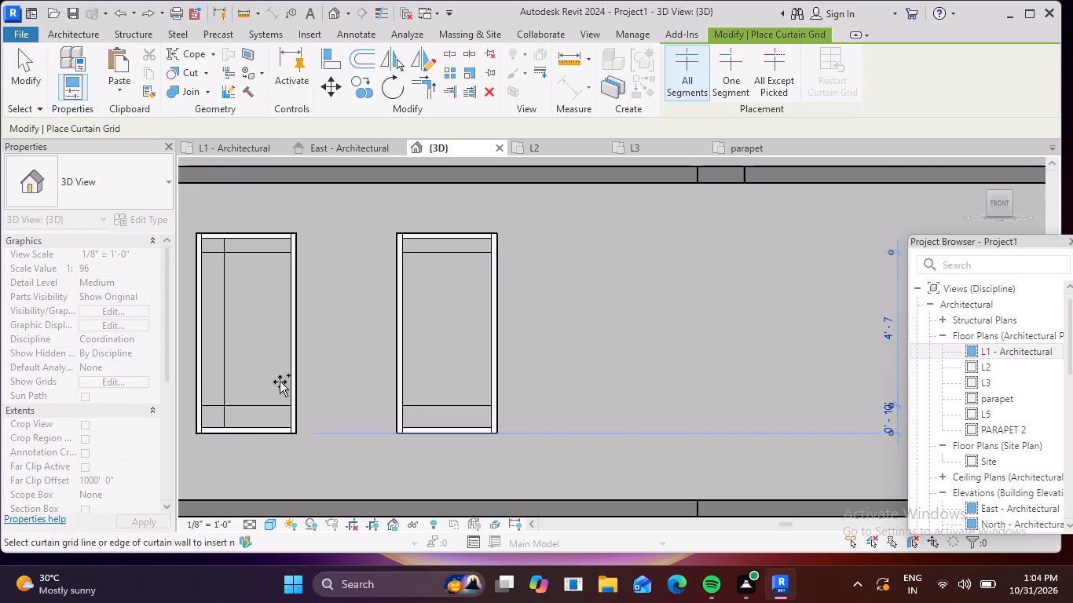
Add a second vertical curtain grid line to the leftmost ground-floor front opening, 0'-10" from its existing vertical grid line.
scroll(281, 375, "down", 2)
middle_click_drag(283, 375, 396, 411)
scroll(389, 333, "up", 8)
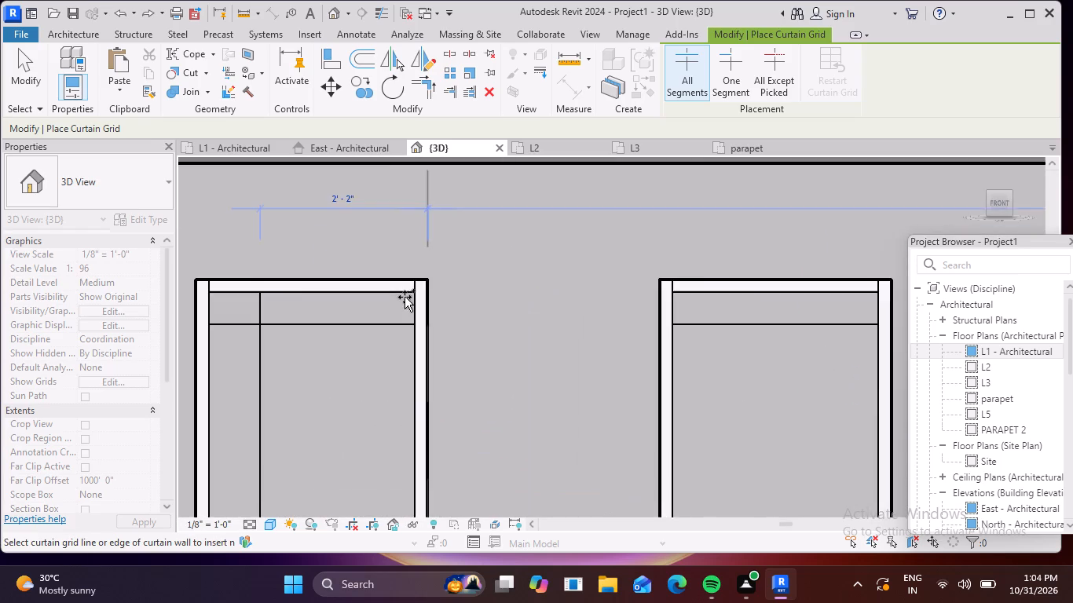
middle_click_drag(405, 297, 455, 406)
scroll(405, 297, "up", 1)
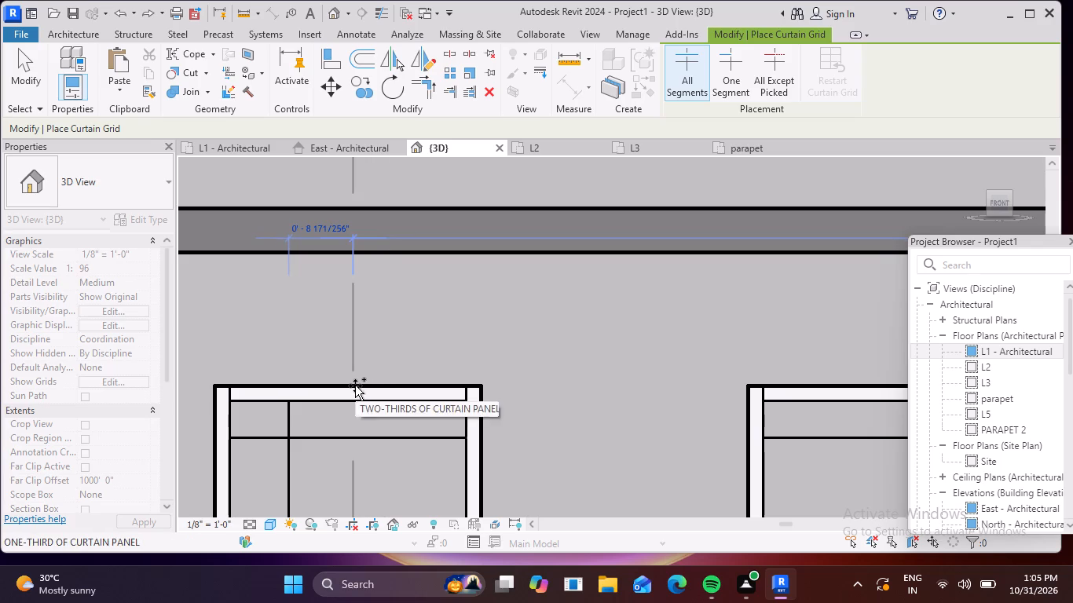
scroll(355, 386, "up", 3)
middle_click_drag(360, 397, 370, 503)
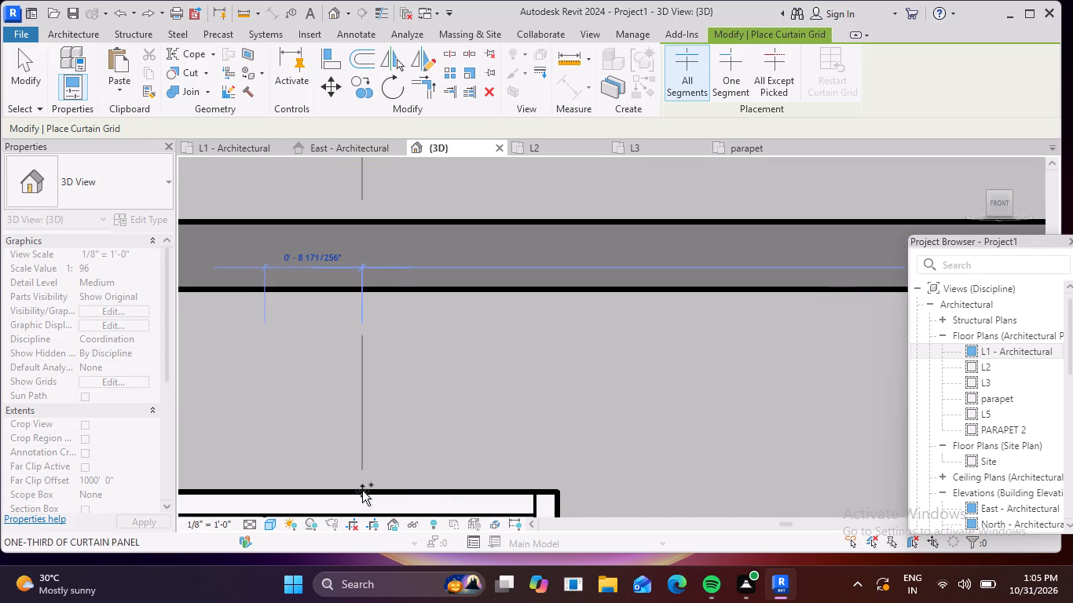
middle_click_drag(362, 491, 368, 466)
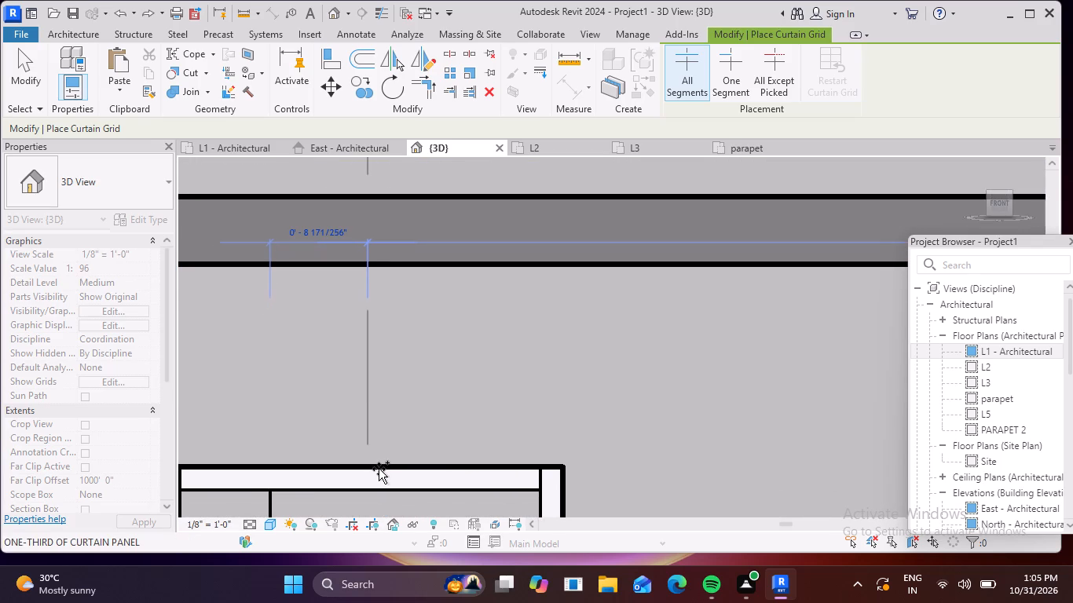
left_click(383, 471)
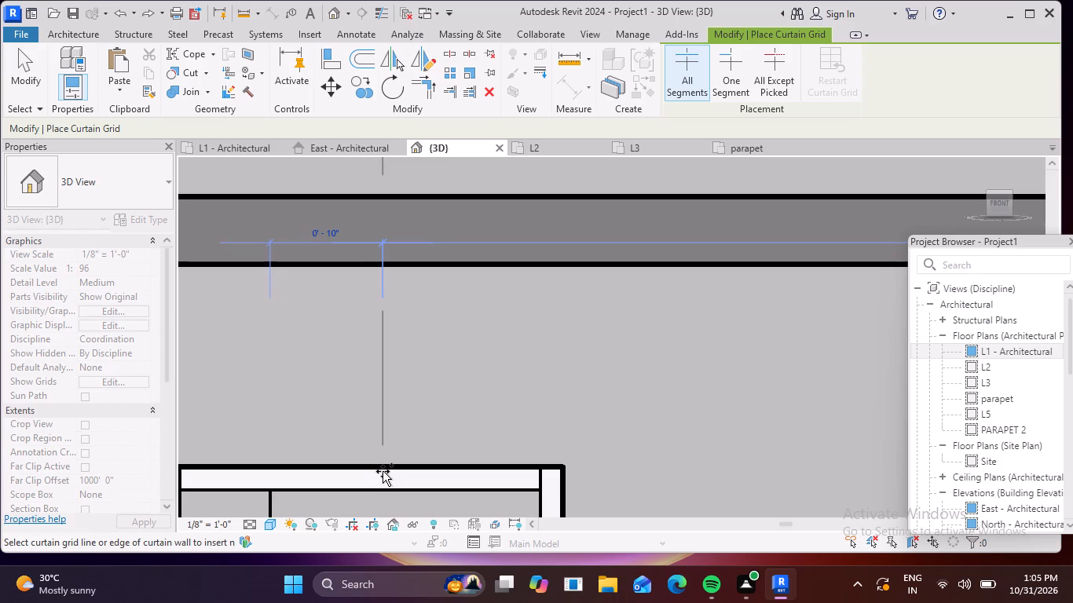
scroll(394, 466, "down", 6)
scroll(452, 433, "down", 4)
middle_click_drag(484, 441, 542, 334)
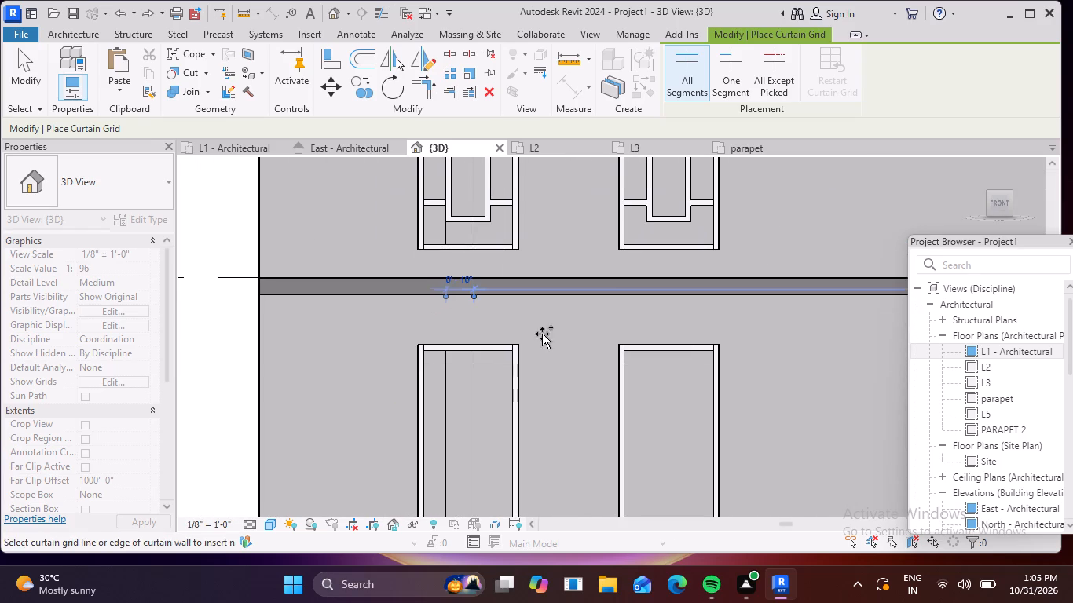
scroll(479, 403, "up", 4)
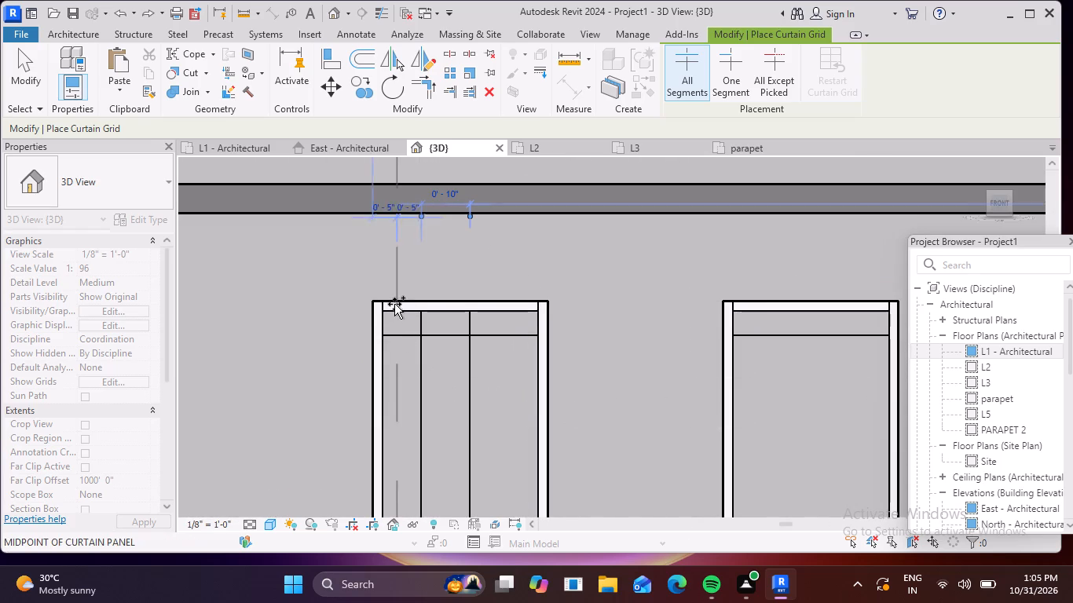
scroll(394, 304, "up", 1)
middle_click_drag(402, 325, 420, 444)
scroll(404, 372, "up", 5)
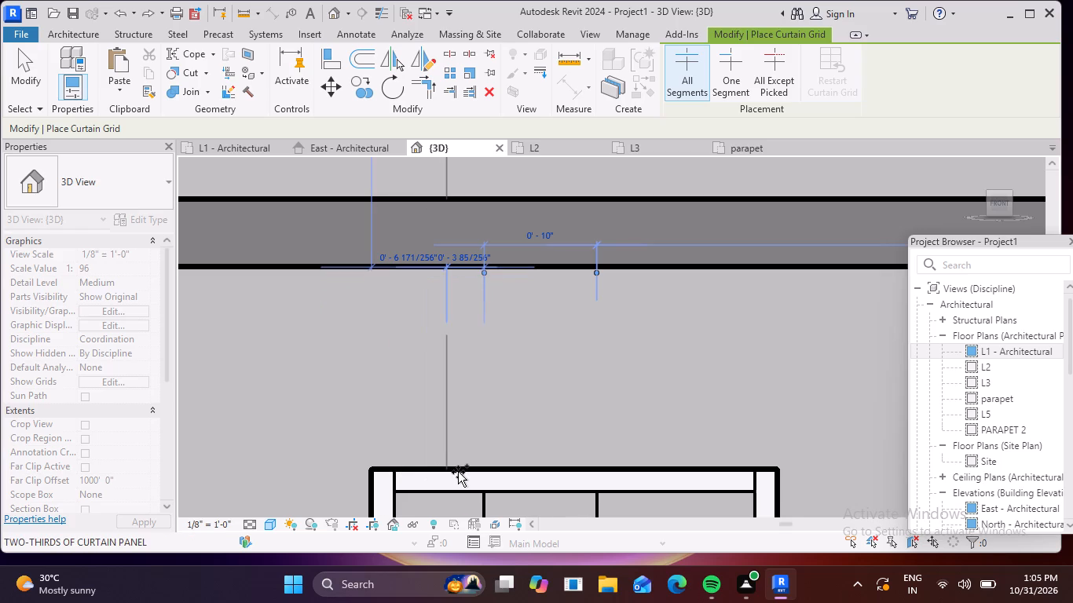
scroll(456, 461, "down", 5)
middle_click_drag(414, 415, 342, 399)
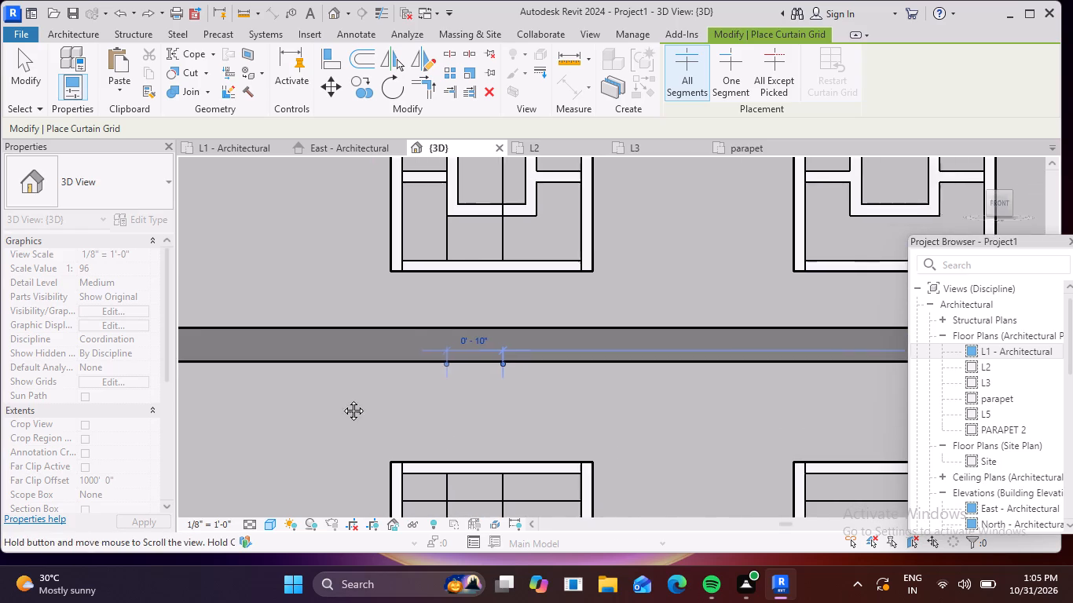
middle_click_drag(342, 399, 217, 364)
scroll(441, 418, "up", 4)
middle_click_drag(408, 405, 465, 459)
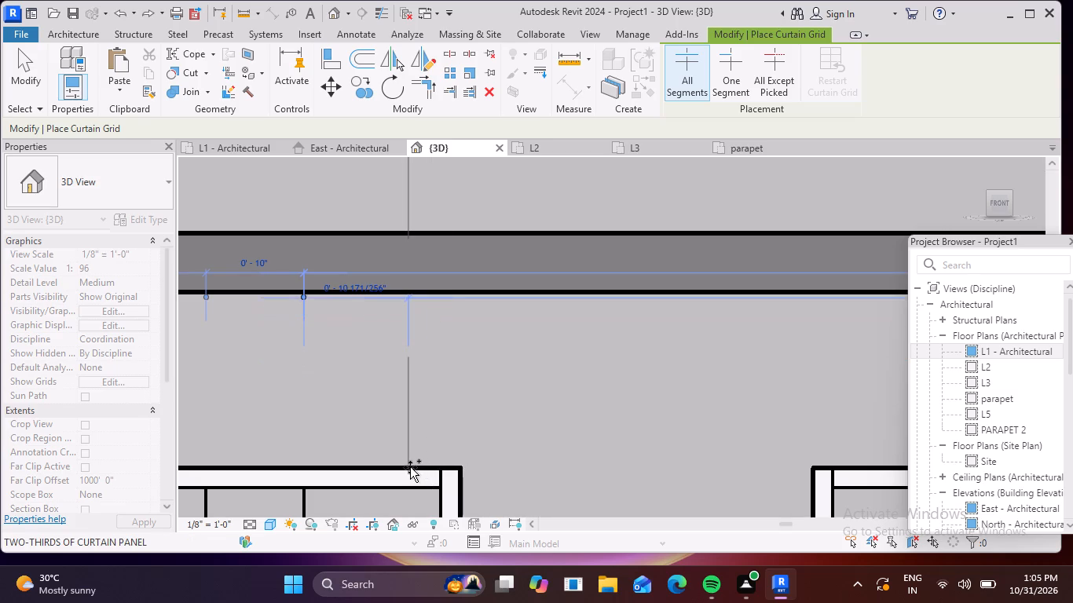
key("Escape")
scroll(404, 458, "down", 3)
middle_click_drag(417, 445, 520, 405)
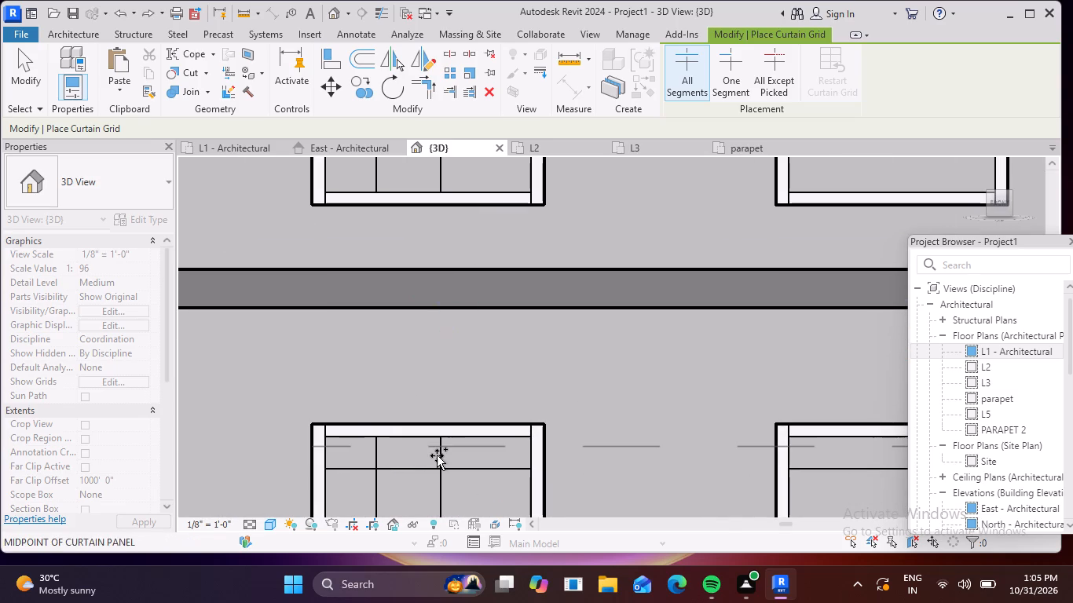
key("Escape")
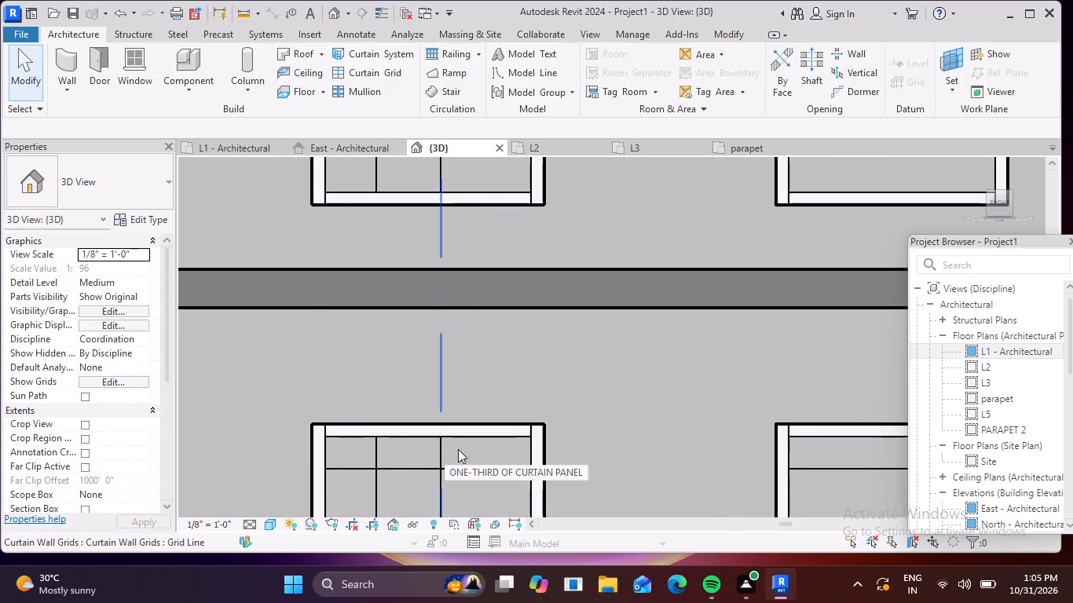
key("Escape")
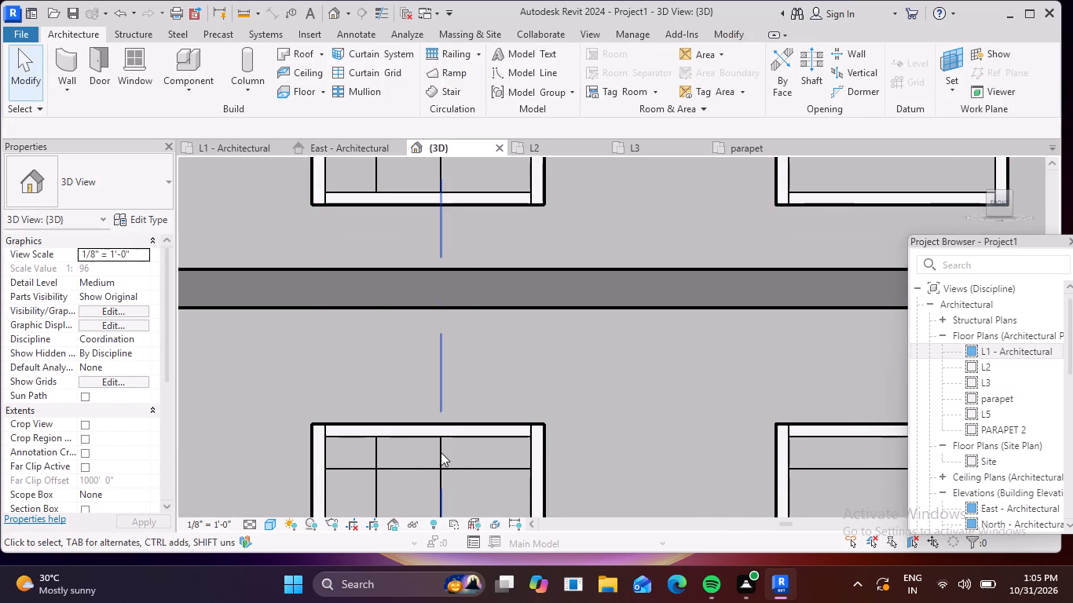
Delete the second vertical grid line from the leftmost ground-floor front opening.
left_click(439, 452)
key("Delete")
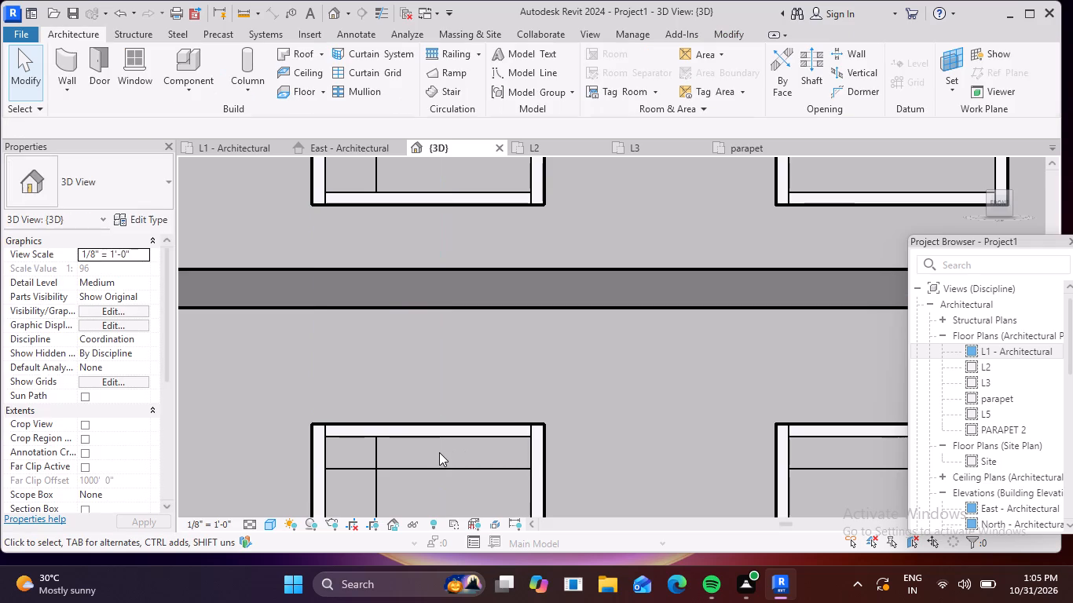
Add a vertical curtain grid line in the leftmost ground-floor front opening, 1'-4" to the right of its existing vertical grid line.
left_click(386, 75)
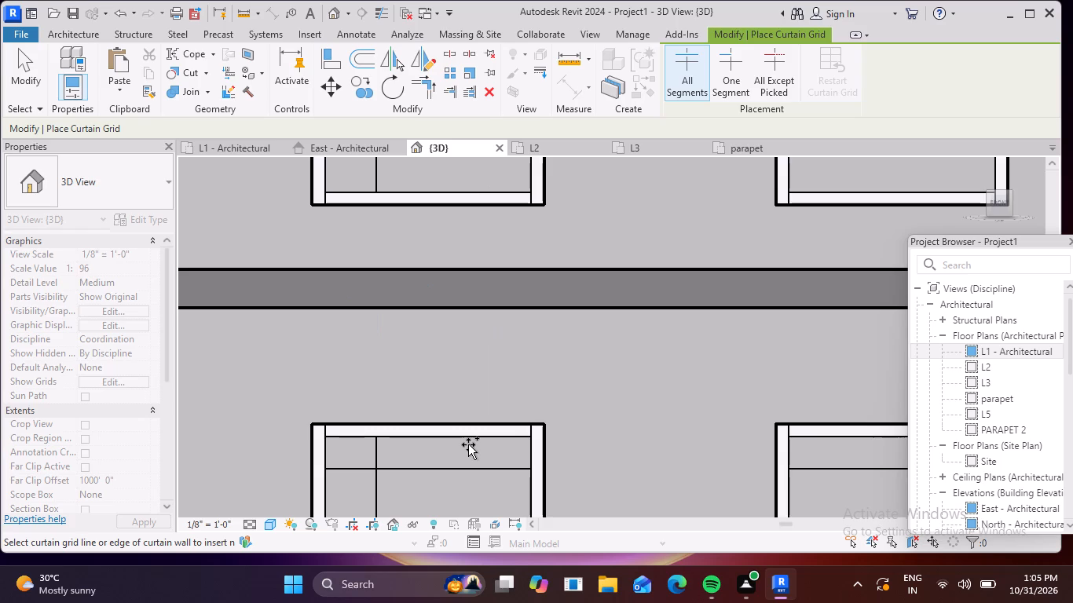
scroll(473, 445, "up", 4)
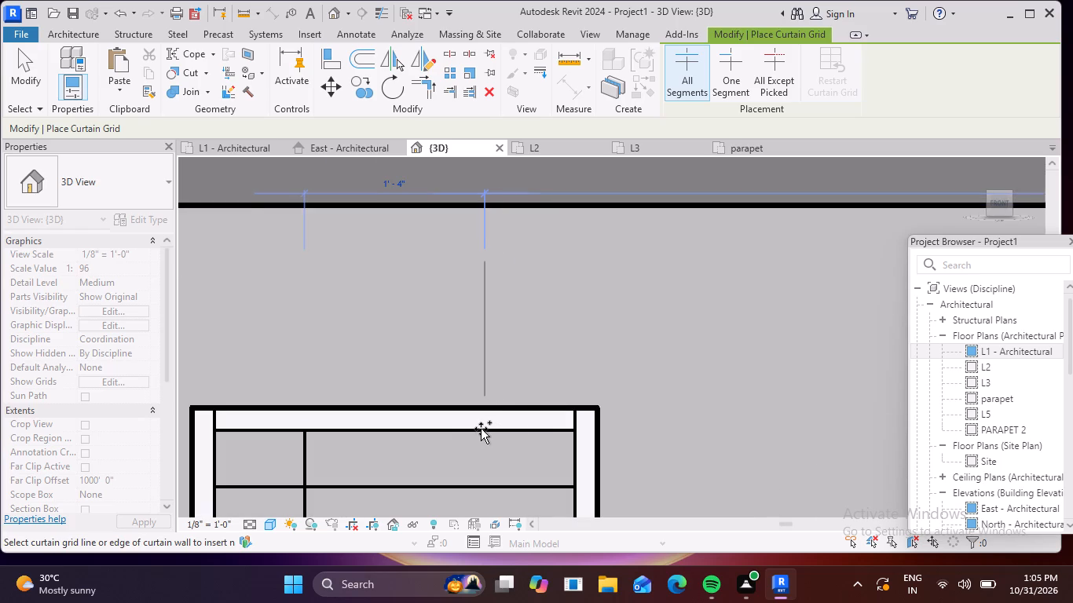
left_click(480, 429)
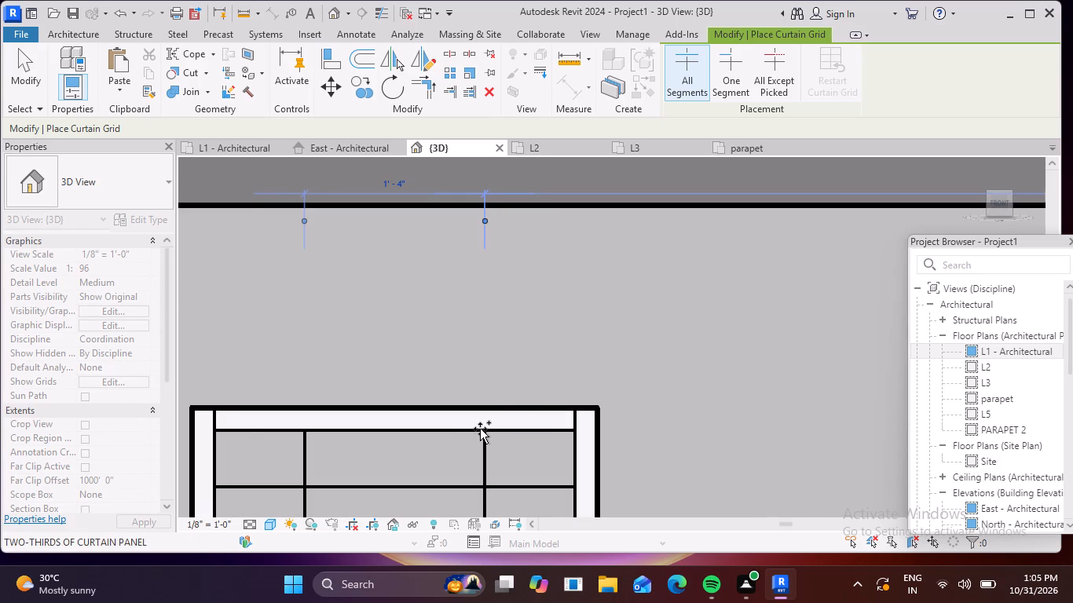
scroll(480, 429, "down", 6)
scroll(567, 413, "down", 1)
middle_click_drag(569, 423, 617, 290)
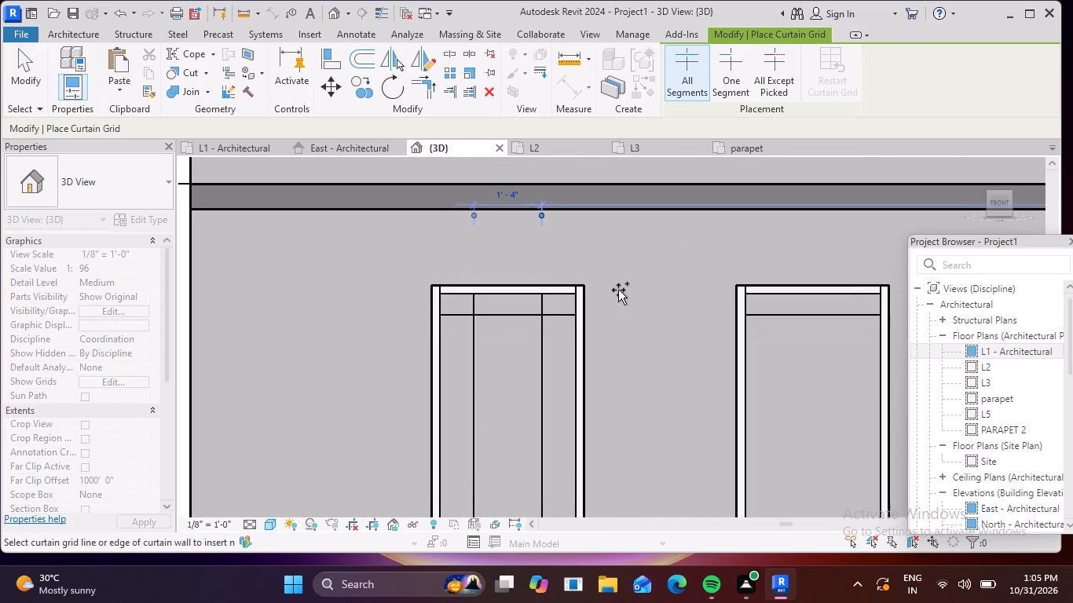
scroll(590, 330, "down", 3)
scroll(561, 338, "up", 4)
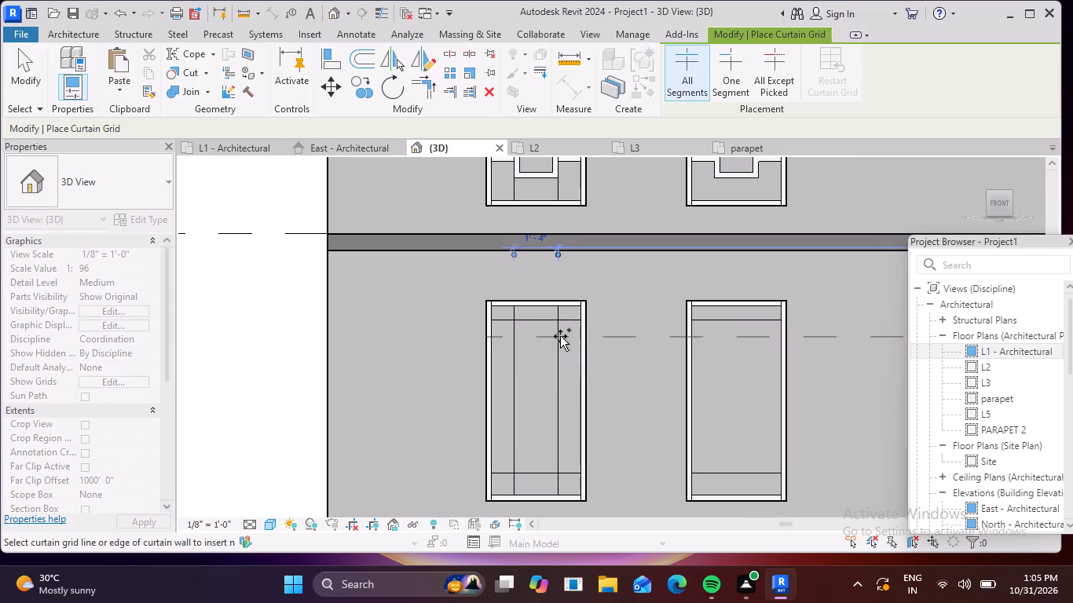
scroll(560, 336, "up", 1)
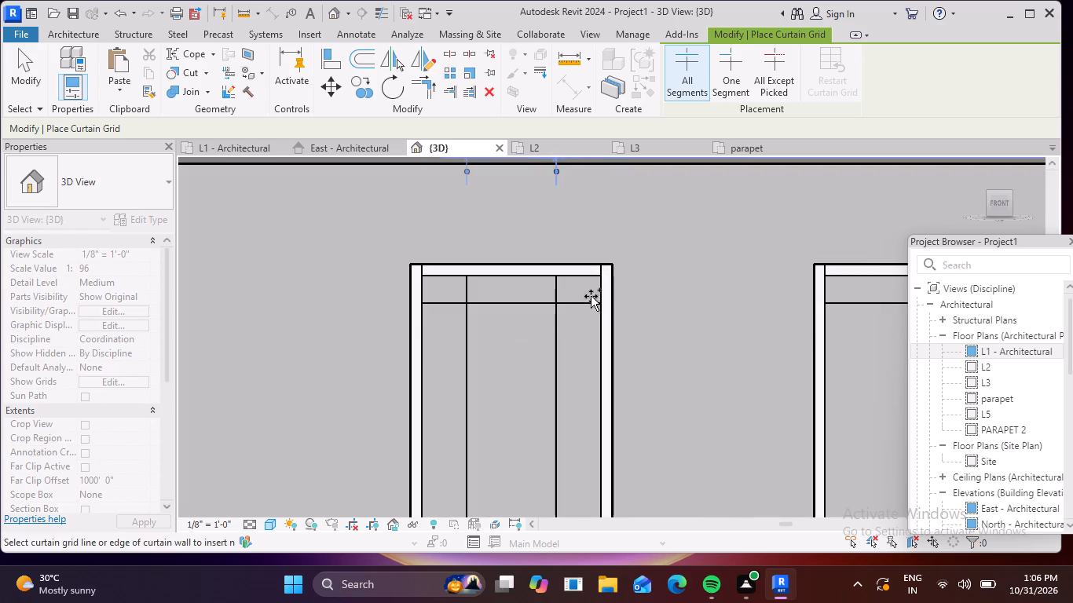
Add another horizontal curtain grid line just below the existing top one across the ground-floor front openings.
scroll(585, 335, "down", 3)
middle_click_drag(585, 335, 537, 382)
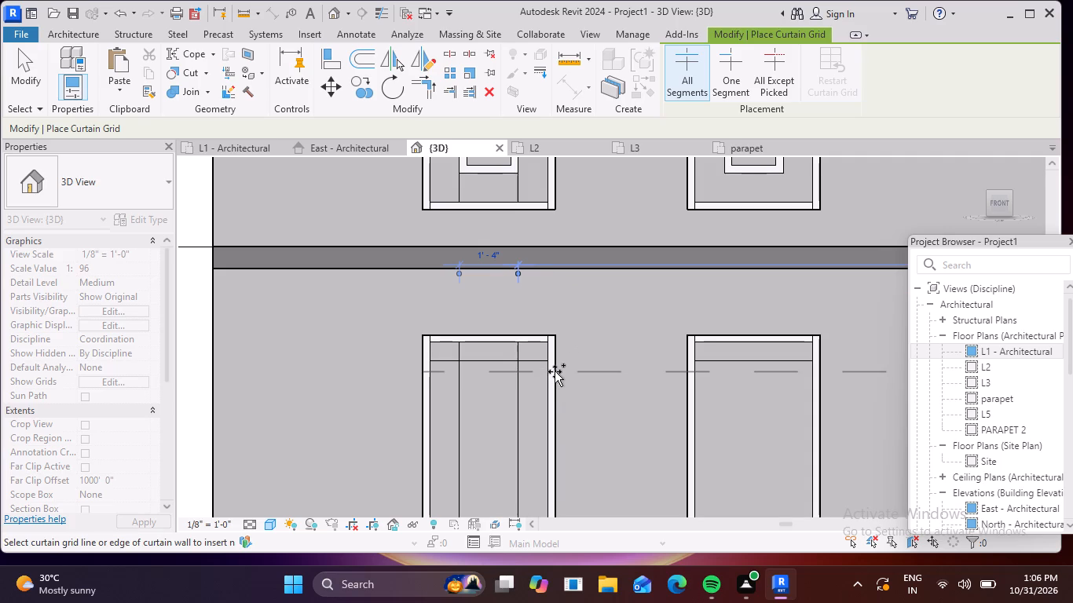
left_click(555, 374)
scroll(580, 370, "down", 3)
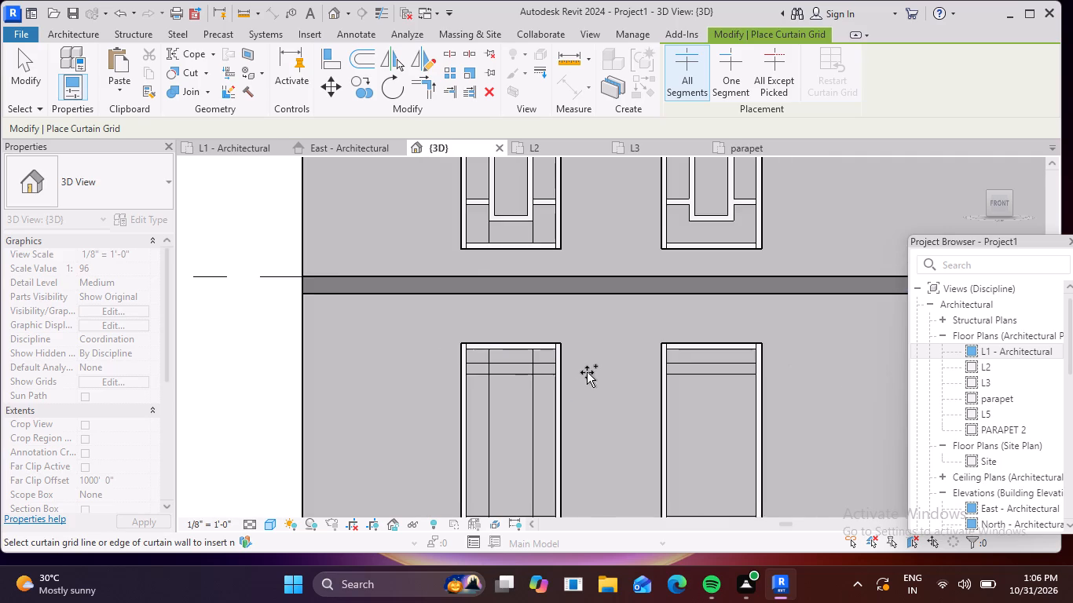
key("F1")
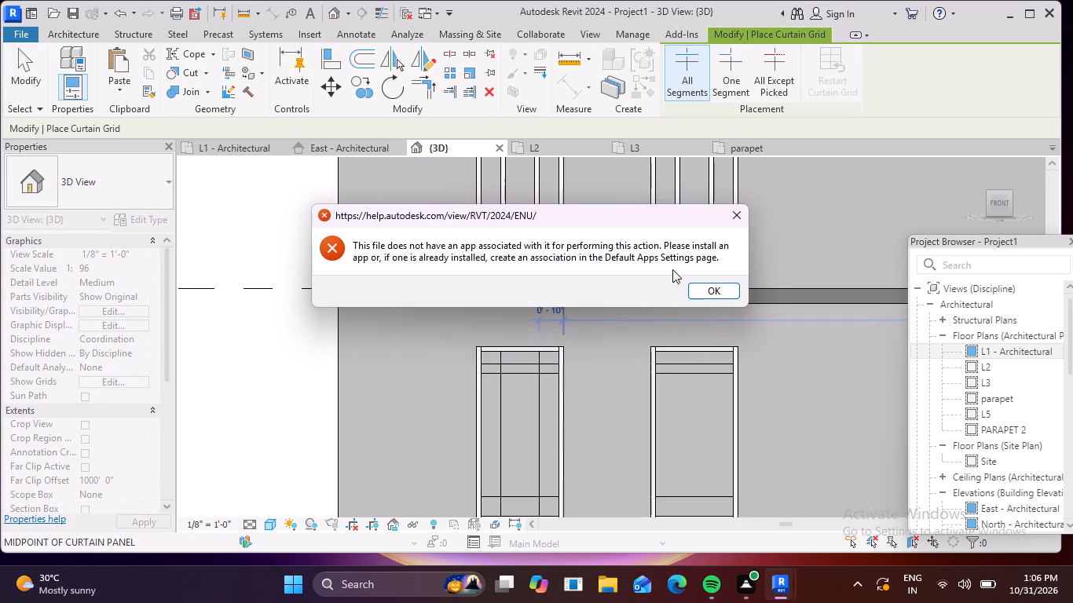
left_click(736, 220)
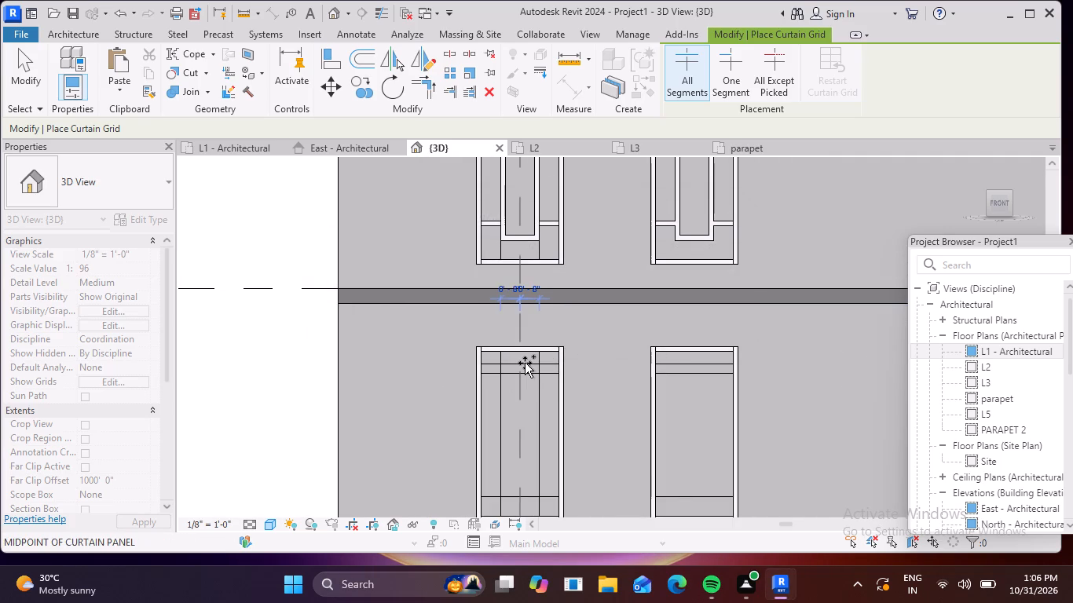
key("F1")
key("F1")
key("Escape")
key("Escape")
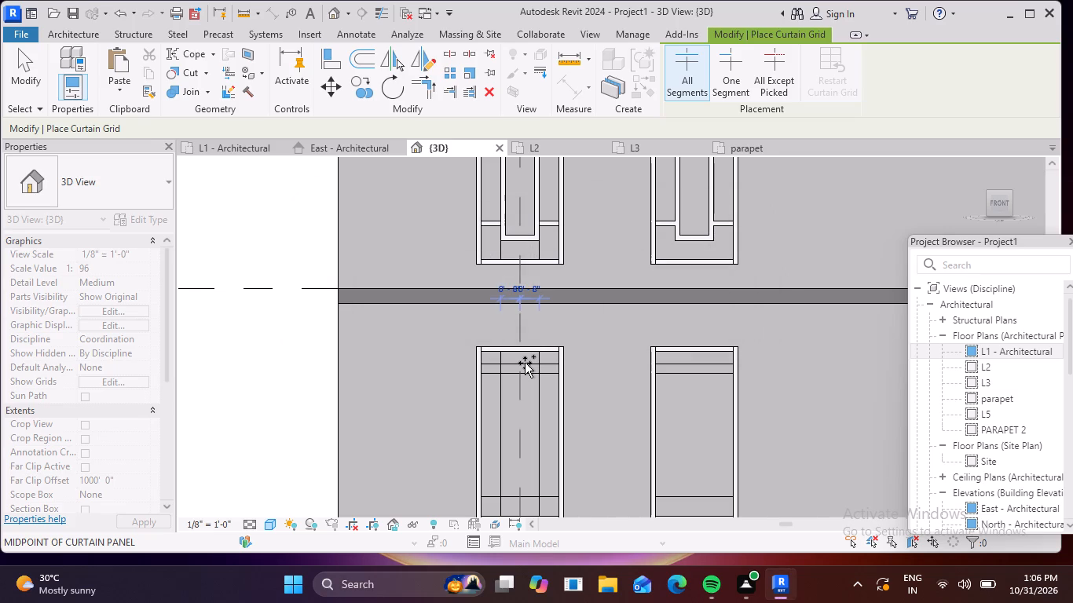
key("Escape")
Delete the upper of the two closely spaced horizontal grid lines near the top of the ground-floor front openings.
left_click(525, 363)
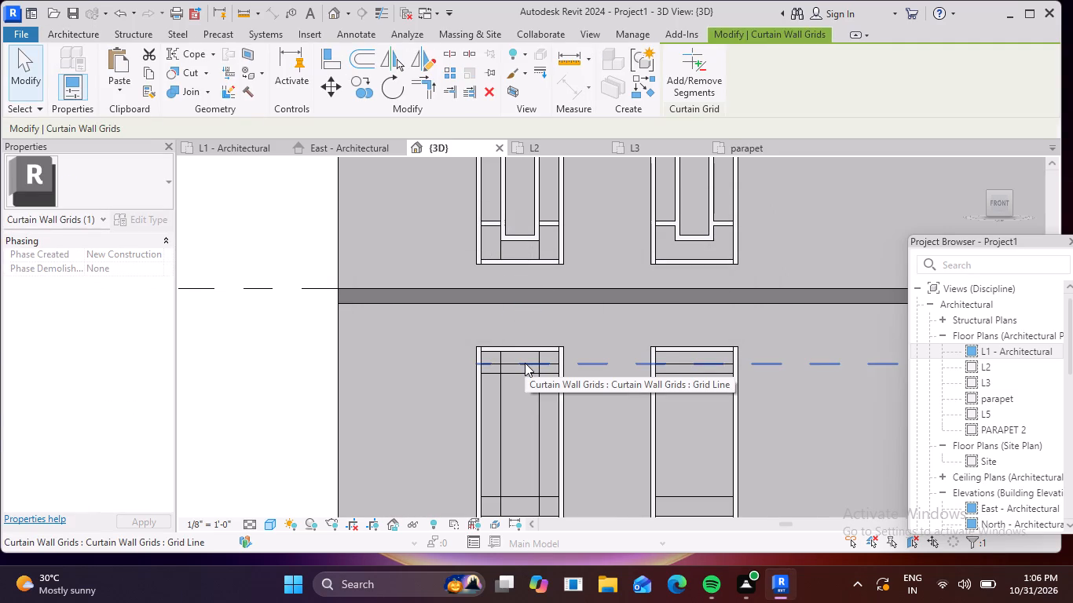
key("Delete")
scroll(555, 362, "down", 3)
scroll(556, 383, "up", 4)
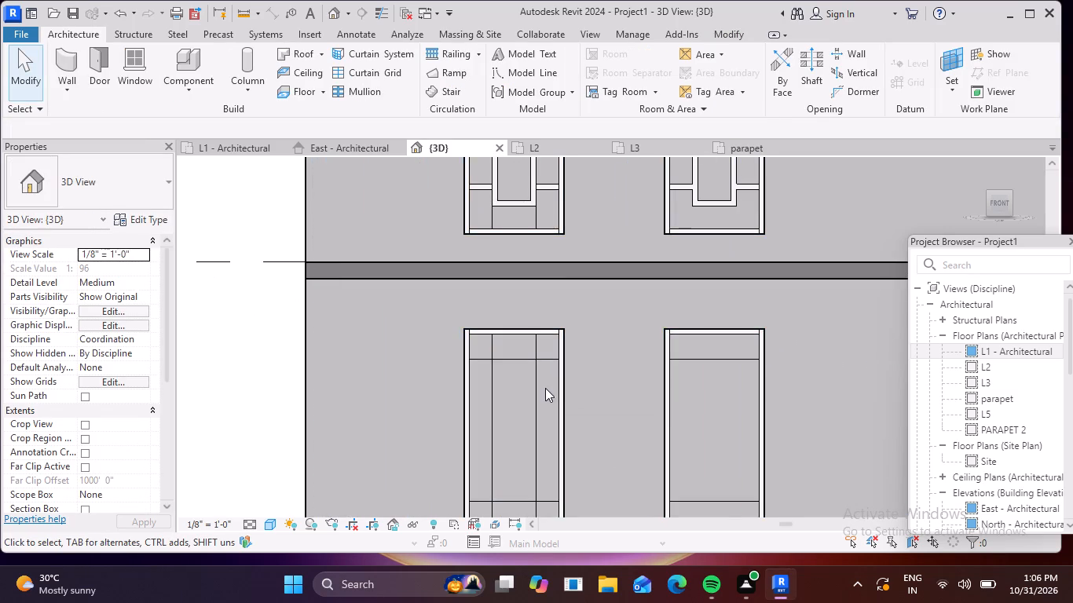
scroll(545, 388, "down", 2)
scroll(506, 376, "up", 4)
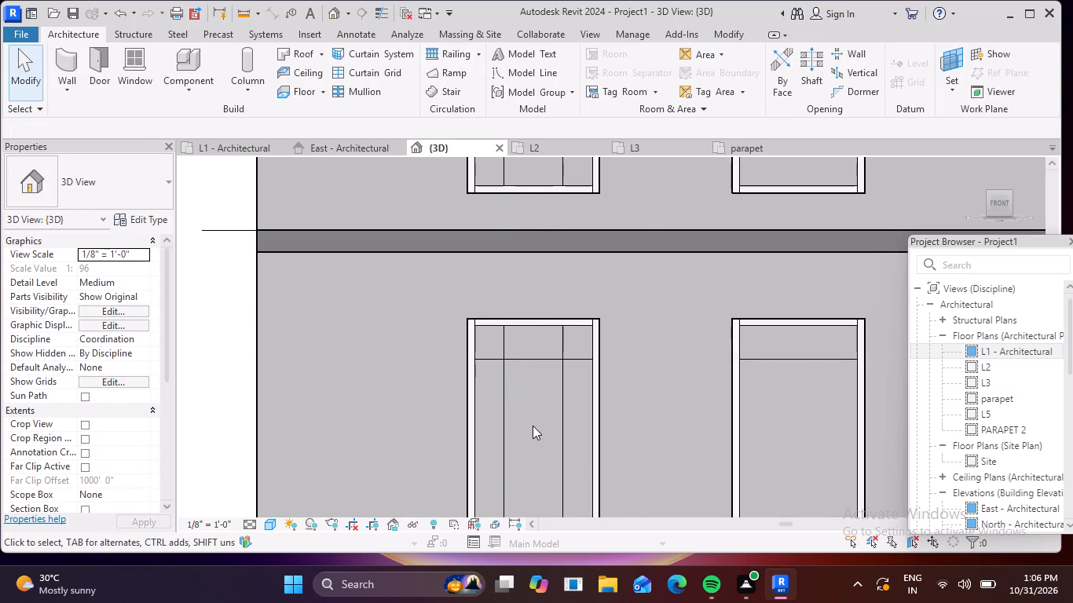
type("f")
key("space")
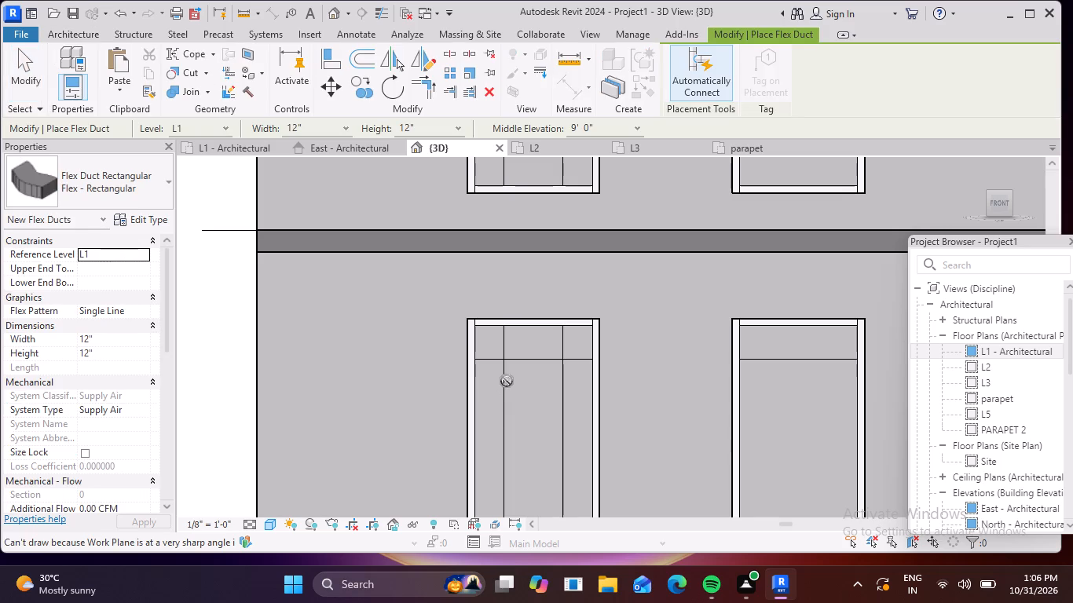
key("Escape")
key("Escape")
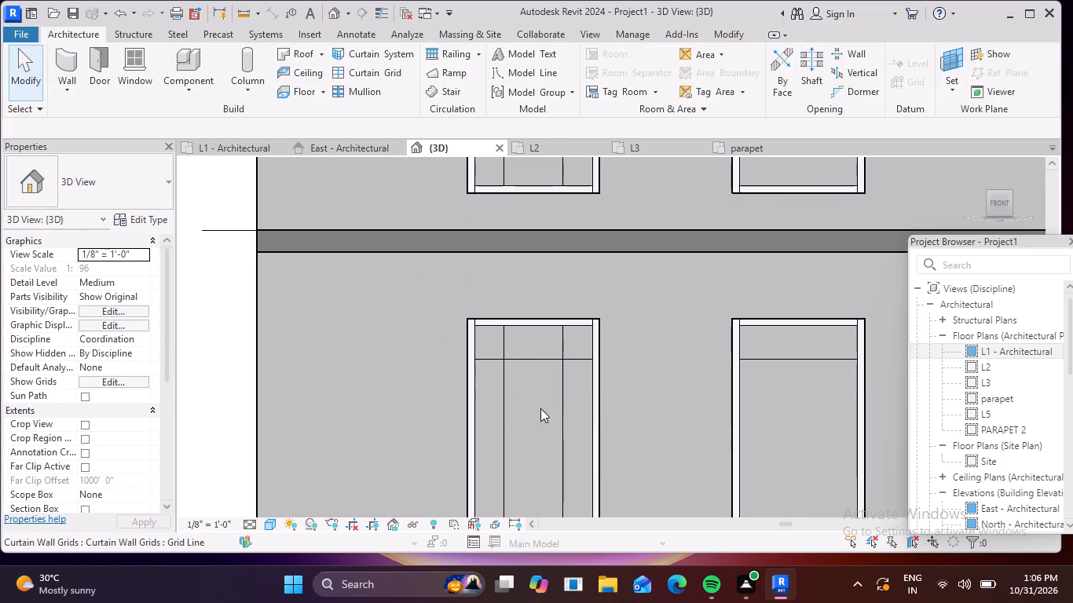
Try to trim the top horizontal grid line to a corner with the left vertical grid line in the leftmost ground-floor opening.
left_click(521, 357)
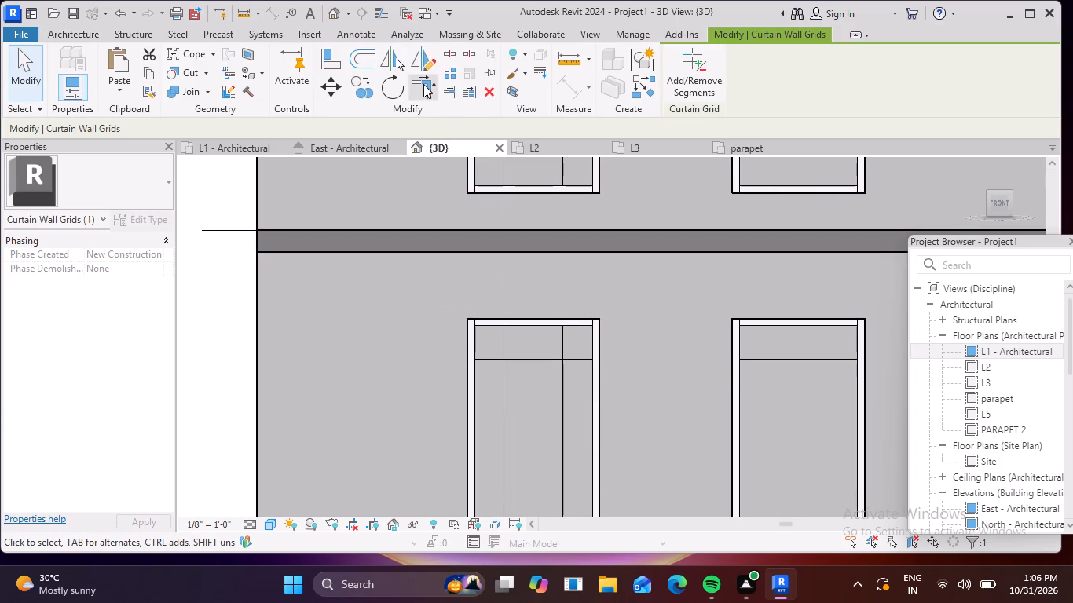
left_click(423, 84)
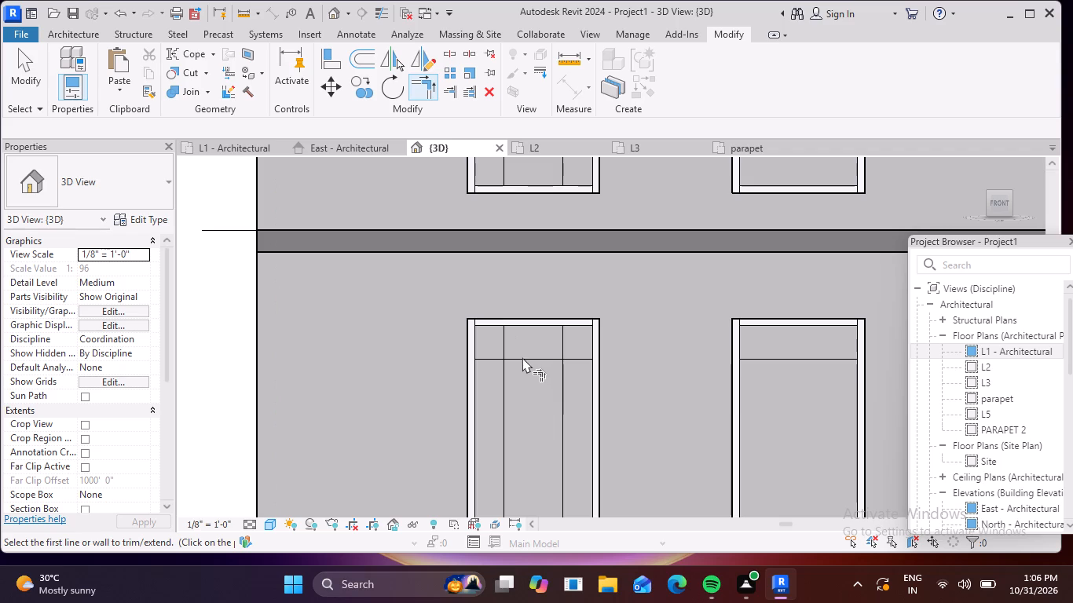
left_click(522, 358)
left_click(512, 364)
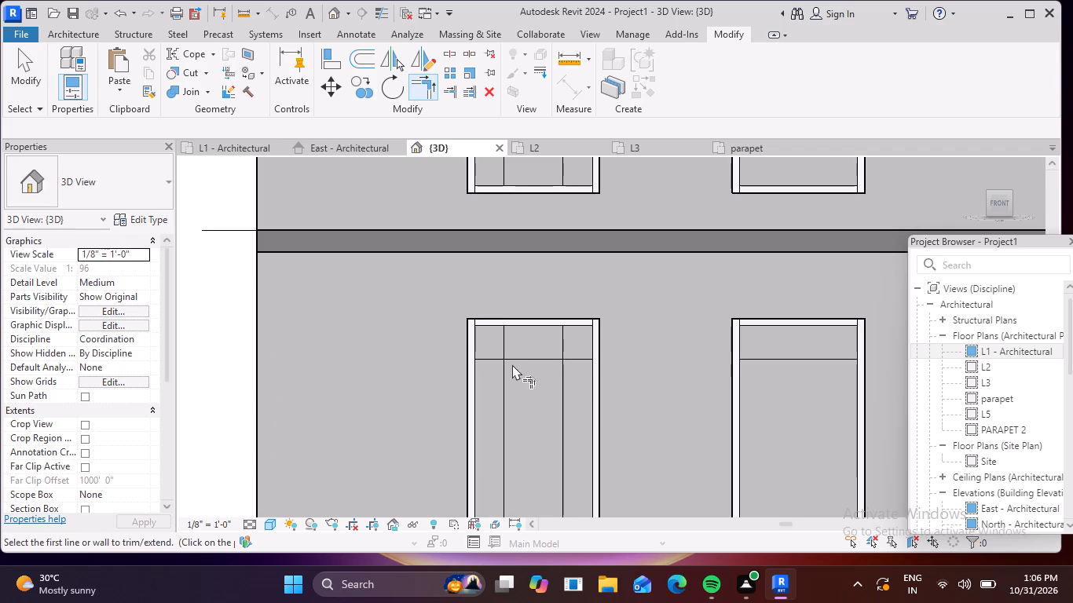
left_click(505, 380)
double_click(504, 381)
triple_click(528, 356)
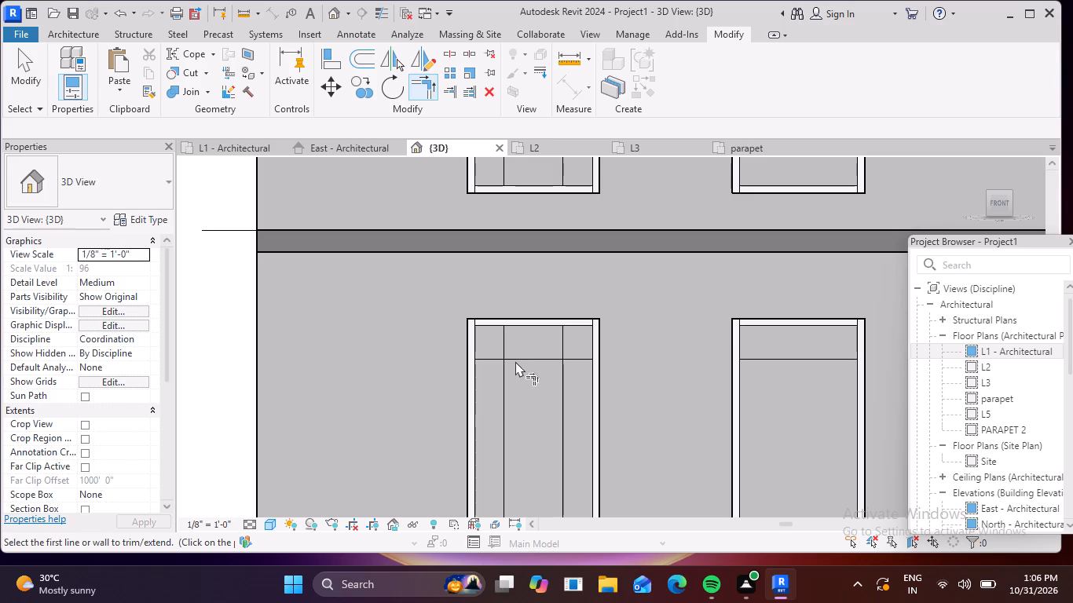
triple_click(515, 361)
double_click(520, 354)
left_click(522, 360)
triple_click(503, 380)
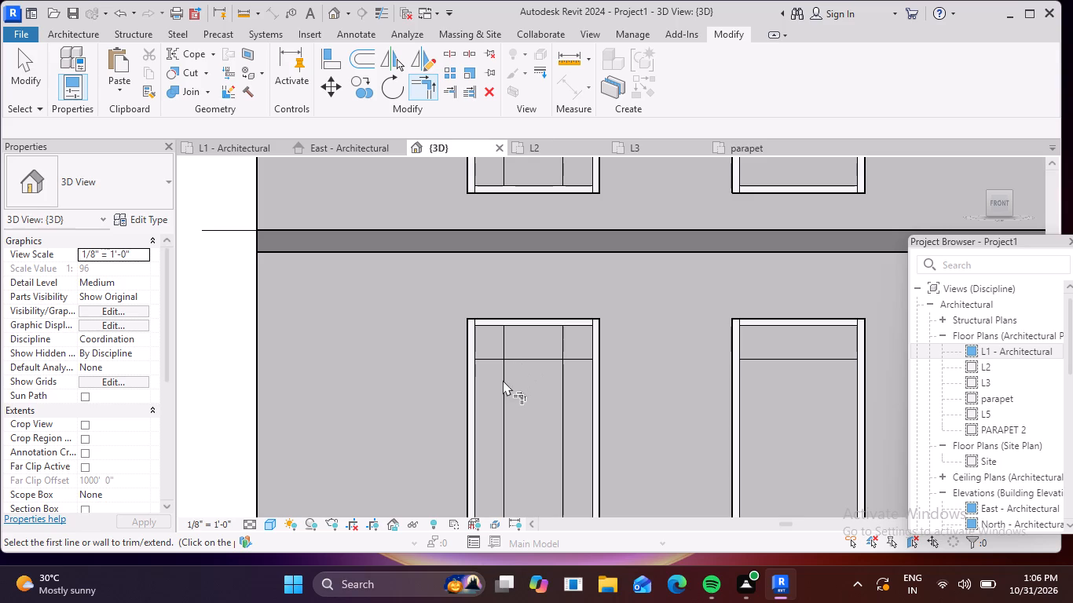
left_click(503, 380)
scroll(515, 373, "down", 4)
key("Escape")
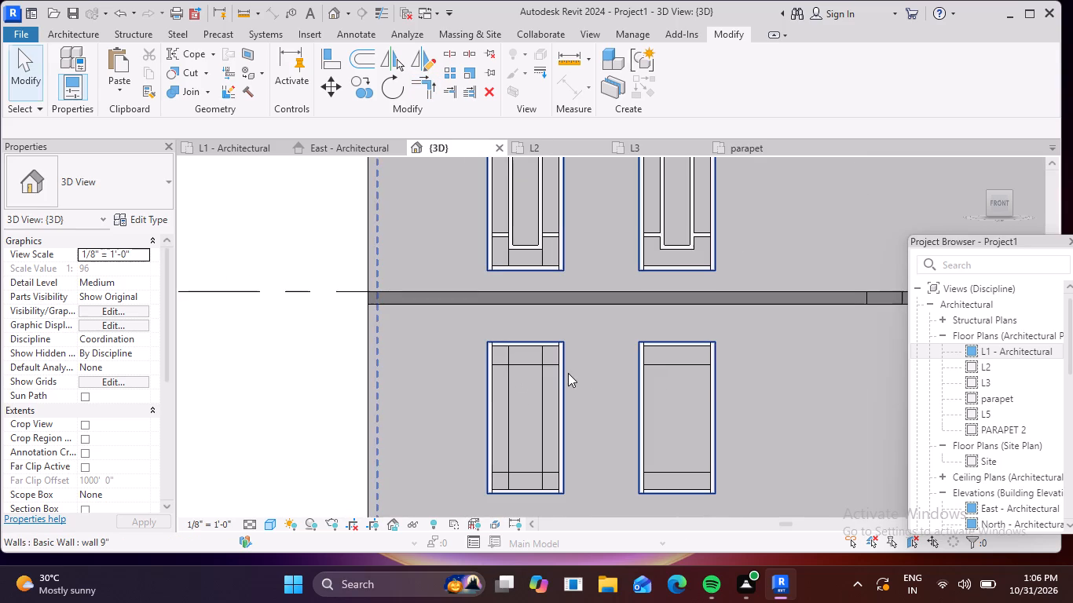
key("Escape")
Delete the remaining top and bottom horizontal curtain grid lines from the ground-floor front openings.
left_click(674, 360)
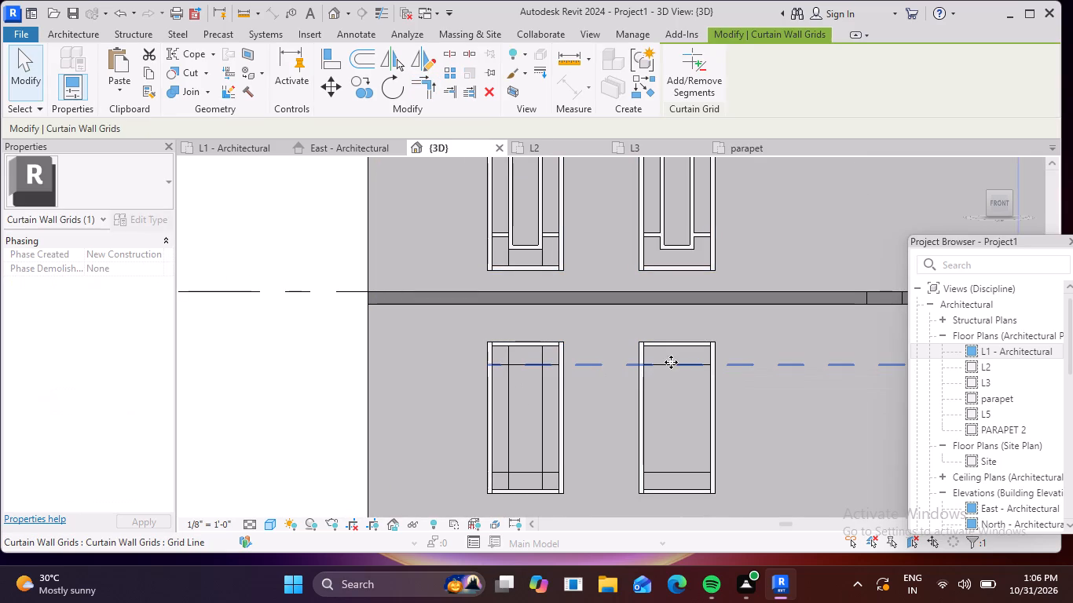
key("Delete")
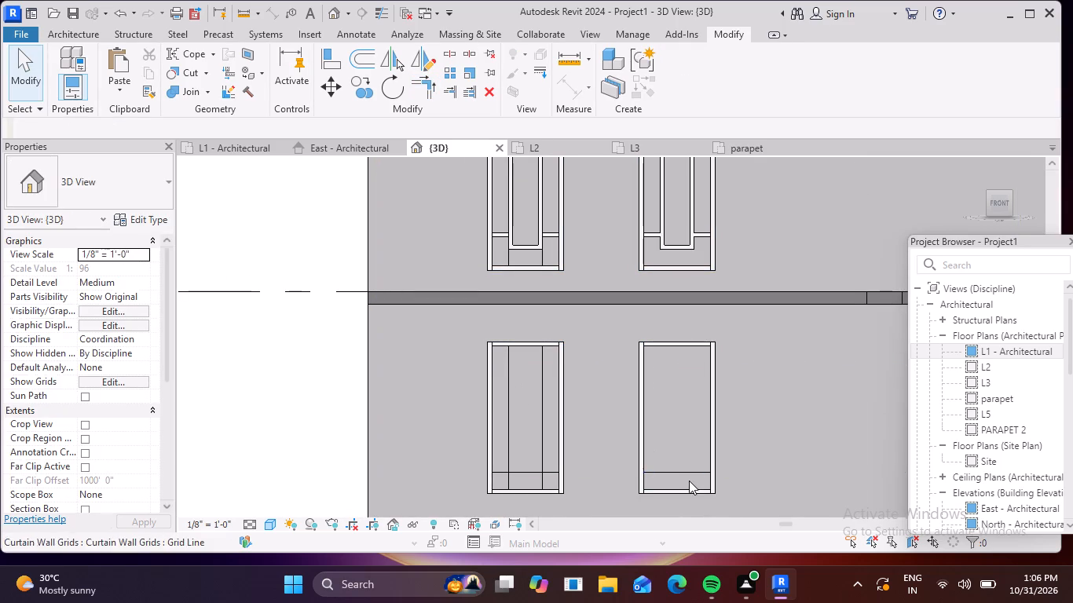
left_click(683, 475)
left_click(683, 475)
key("Delete")
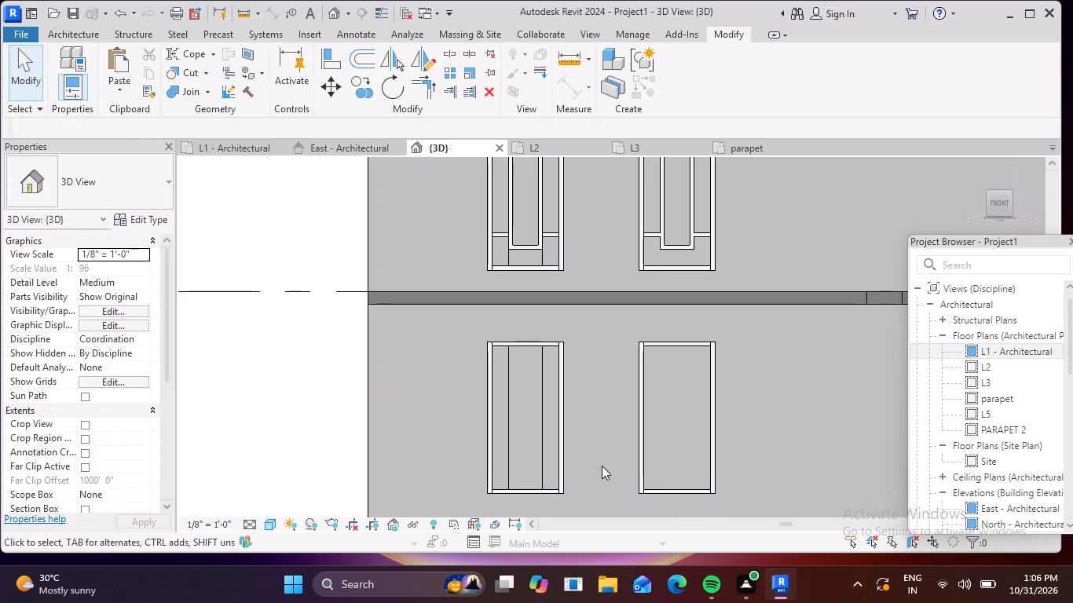
Delete both vertical curtain grid lines from the leftmost ground-floor front opening.
left_click(540, 428)
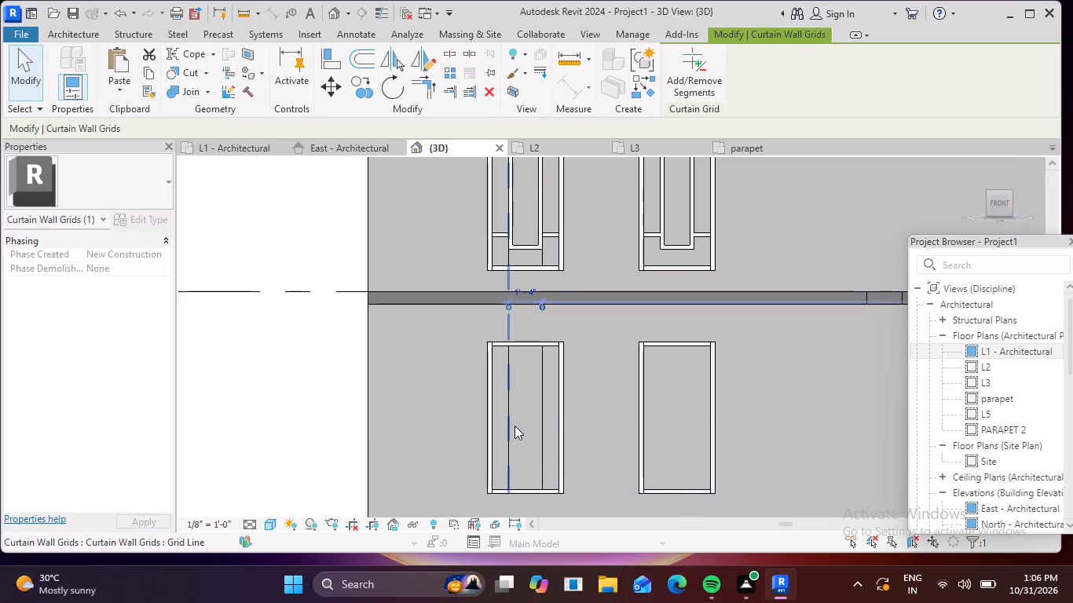
key("Delete")
left_click(506, 422)
key("Delete")
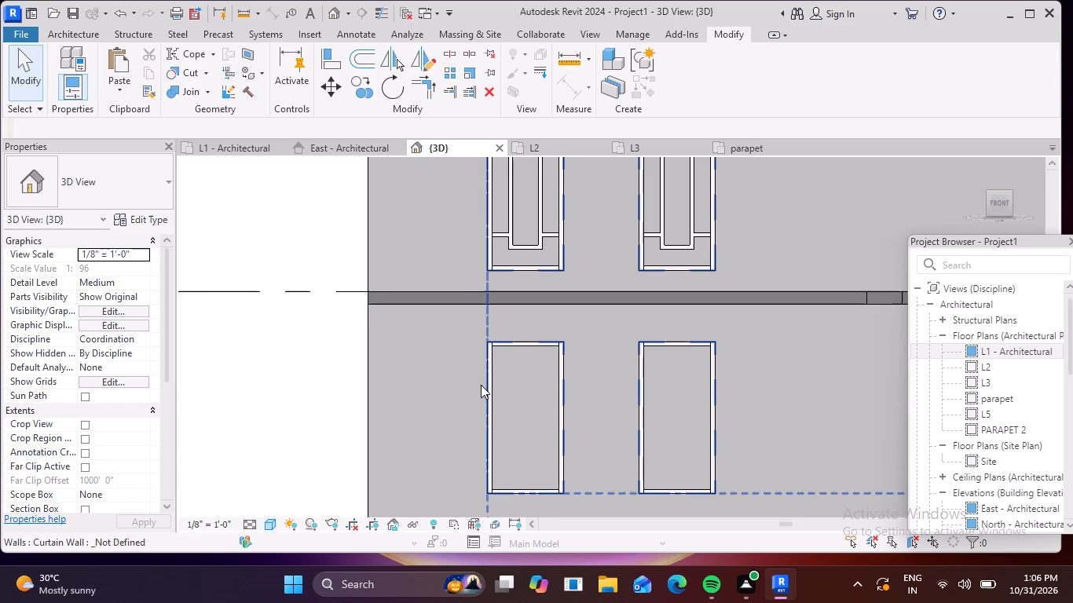
scroll(546, 390, "down", 4)
key("Escape")
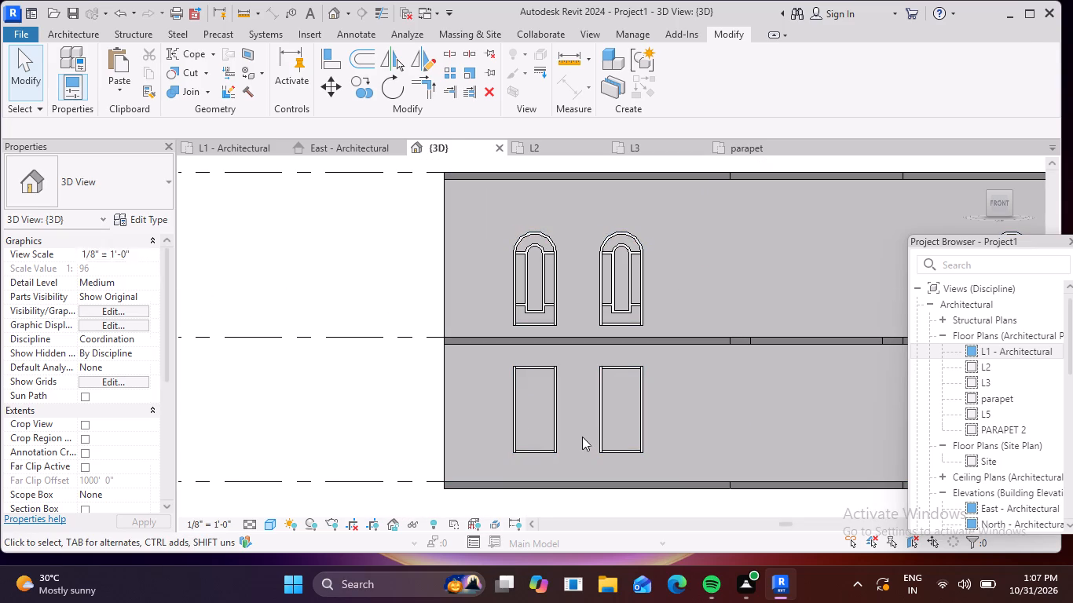
key("Escape")
middle_click_drag(477, 434, 203, 418)
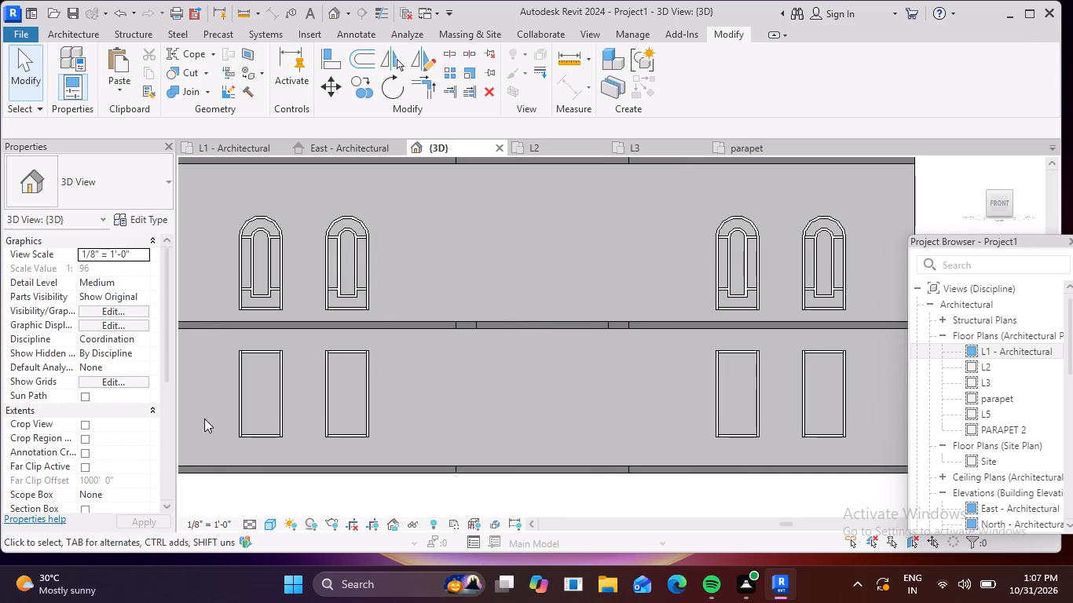
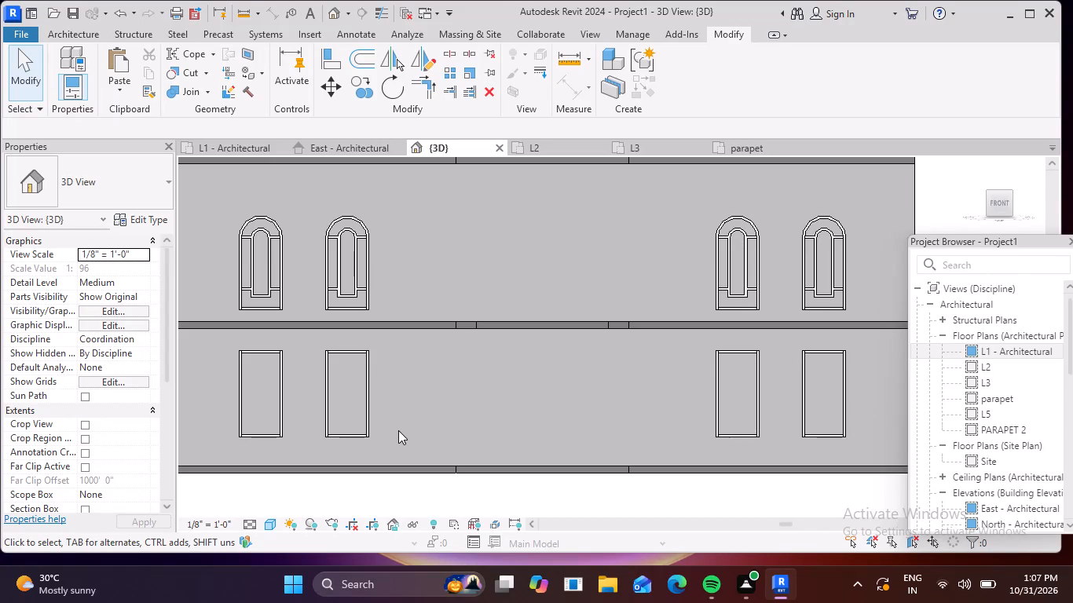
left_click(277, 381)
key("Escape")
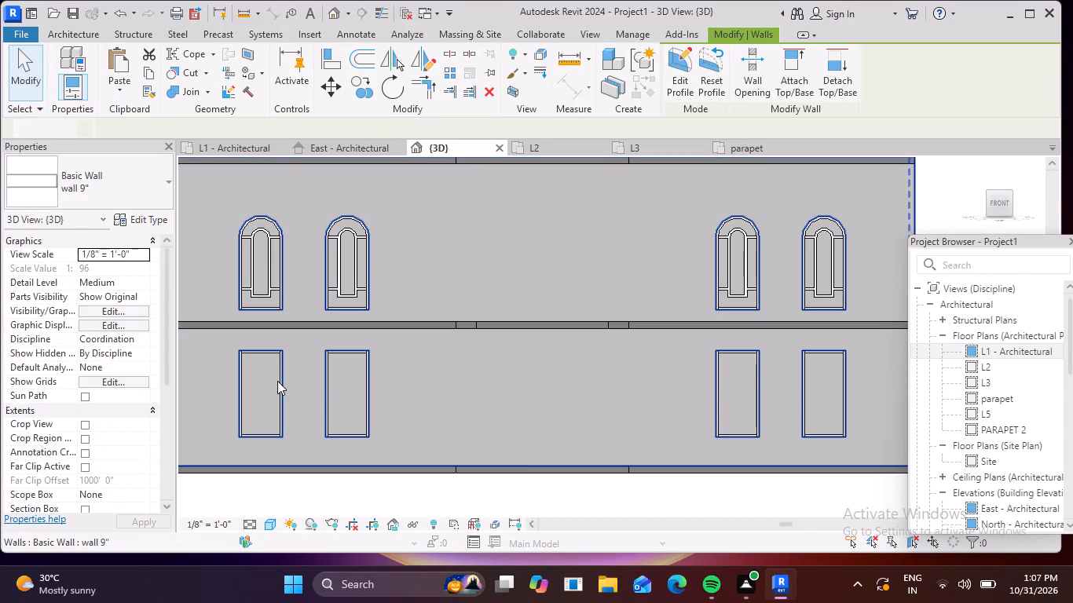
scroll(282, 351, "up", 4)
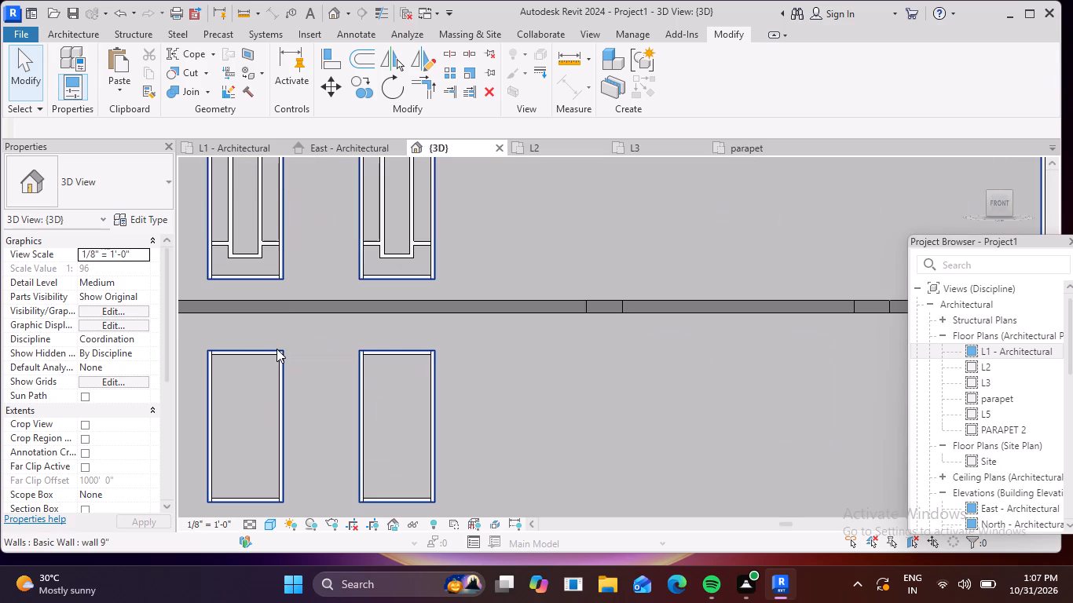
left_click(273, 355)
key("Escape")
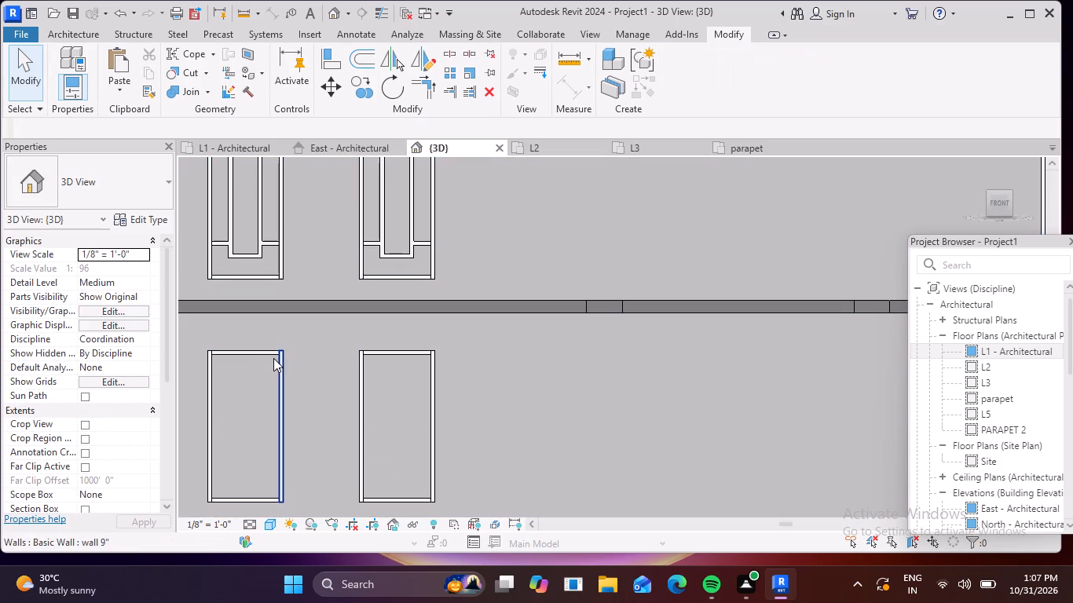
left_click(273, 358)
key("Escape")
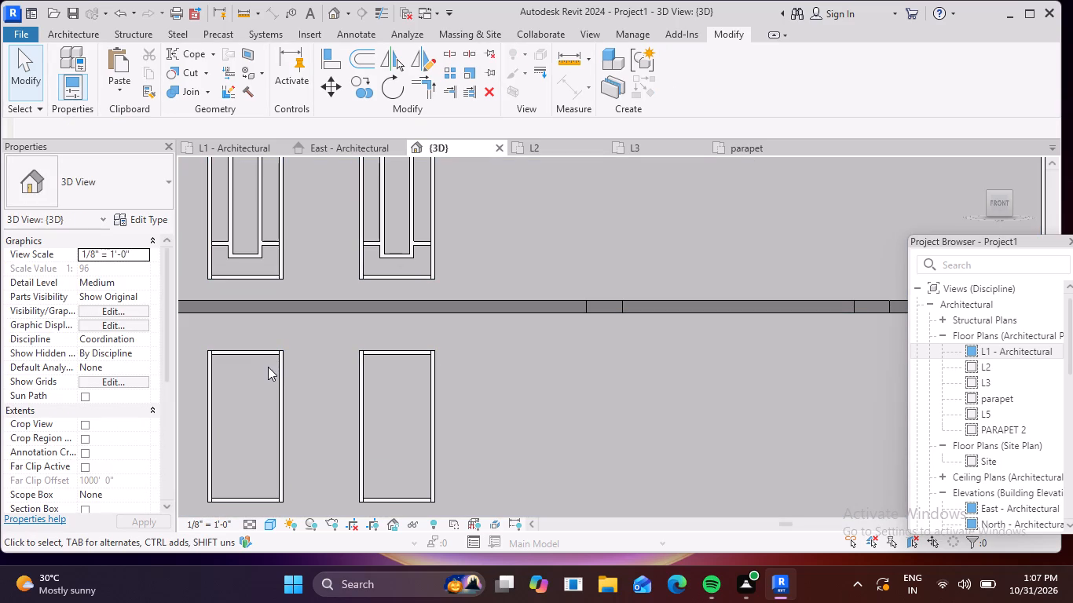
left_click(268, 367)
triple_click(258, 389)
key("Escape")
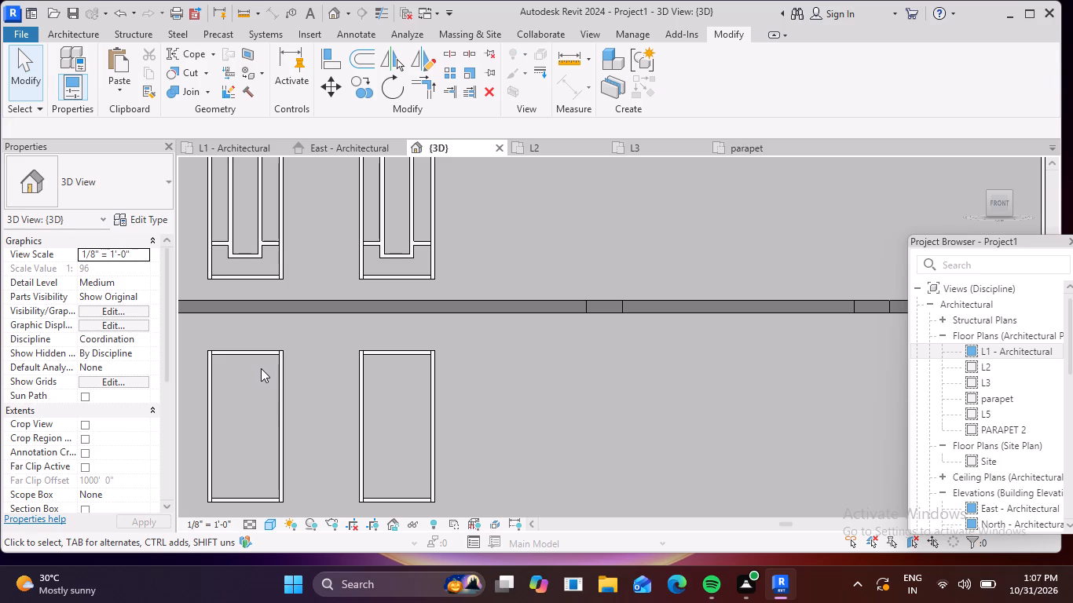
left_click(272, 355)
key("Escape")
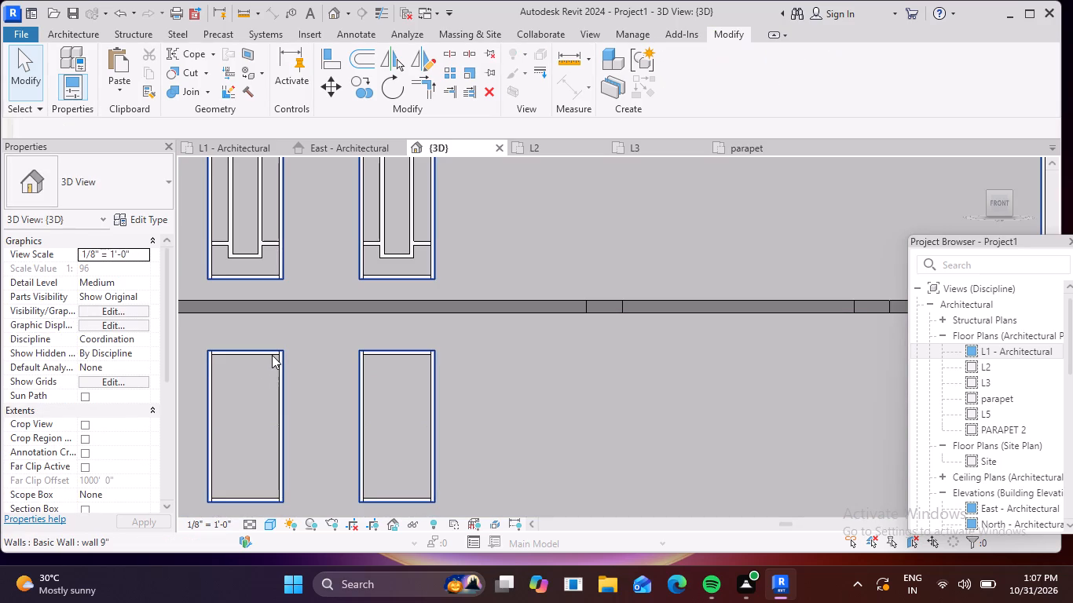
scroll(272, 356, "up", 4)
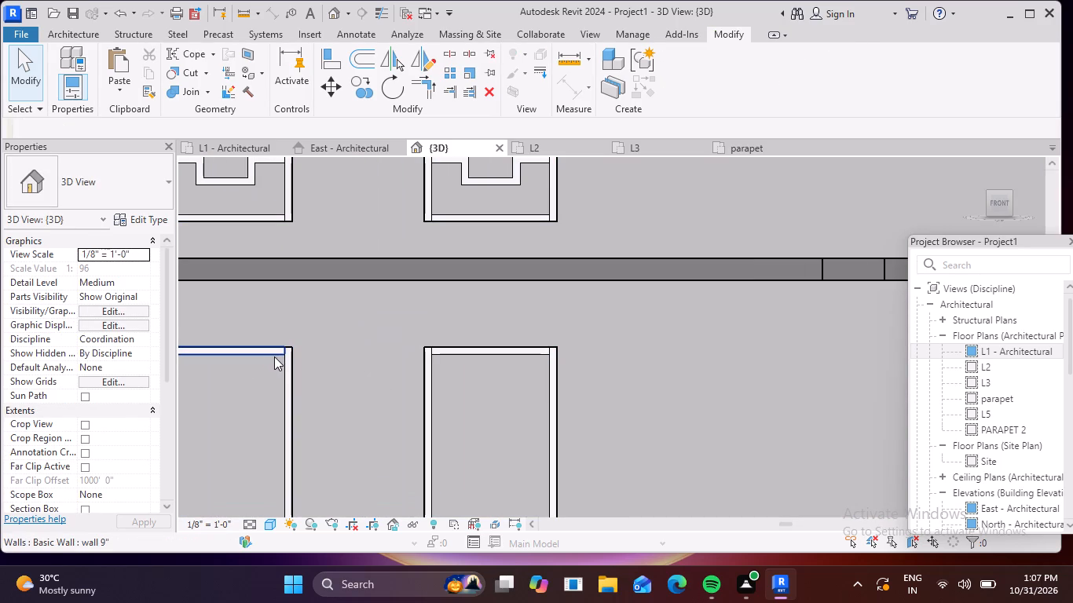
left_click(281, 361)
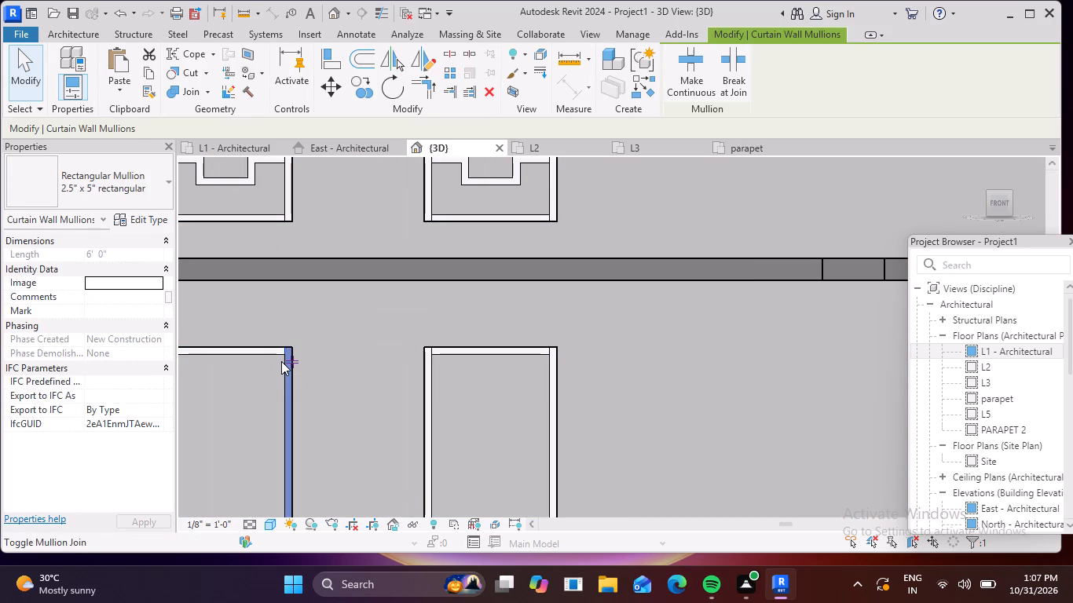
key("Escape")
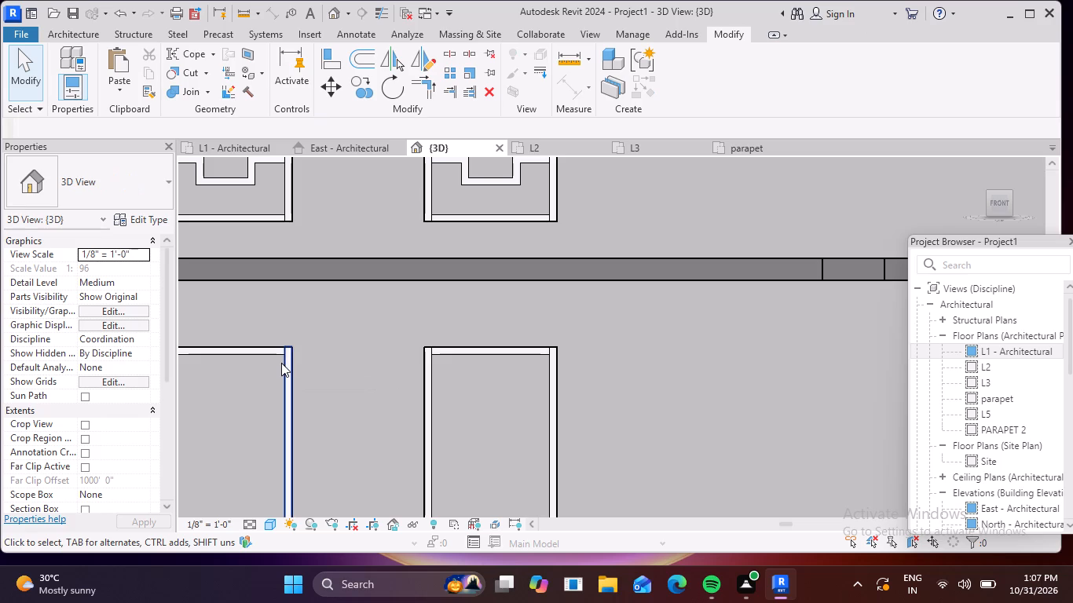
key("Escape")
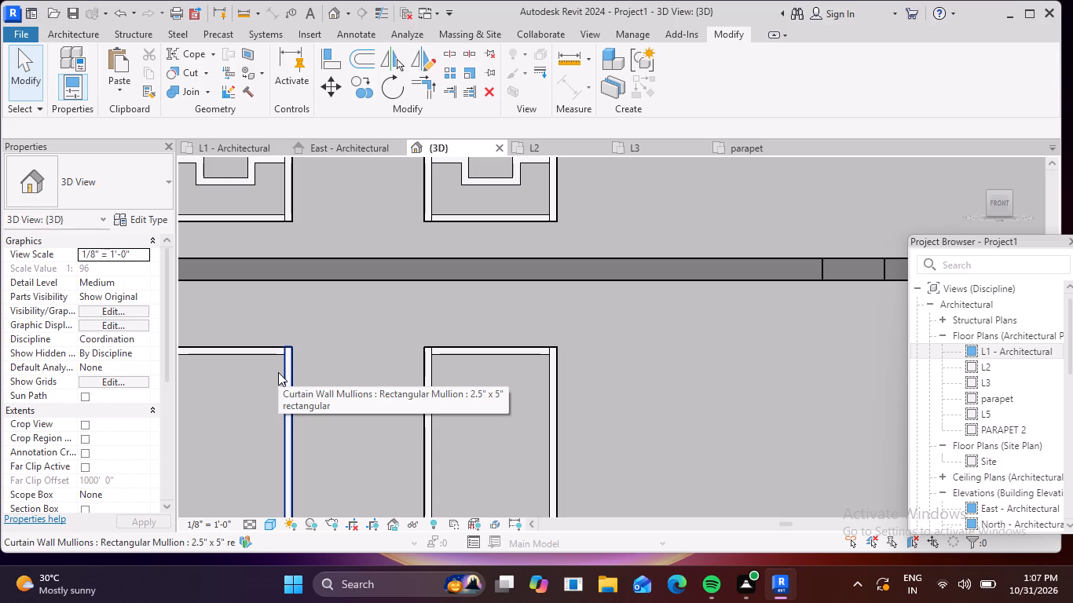
Place two one-segment vertical curtain grid lines in the leftmost ground-floor front opening, the first about 10 inches from its left edge.
scroll(287, 360, "down", 4)
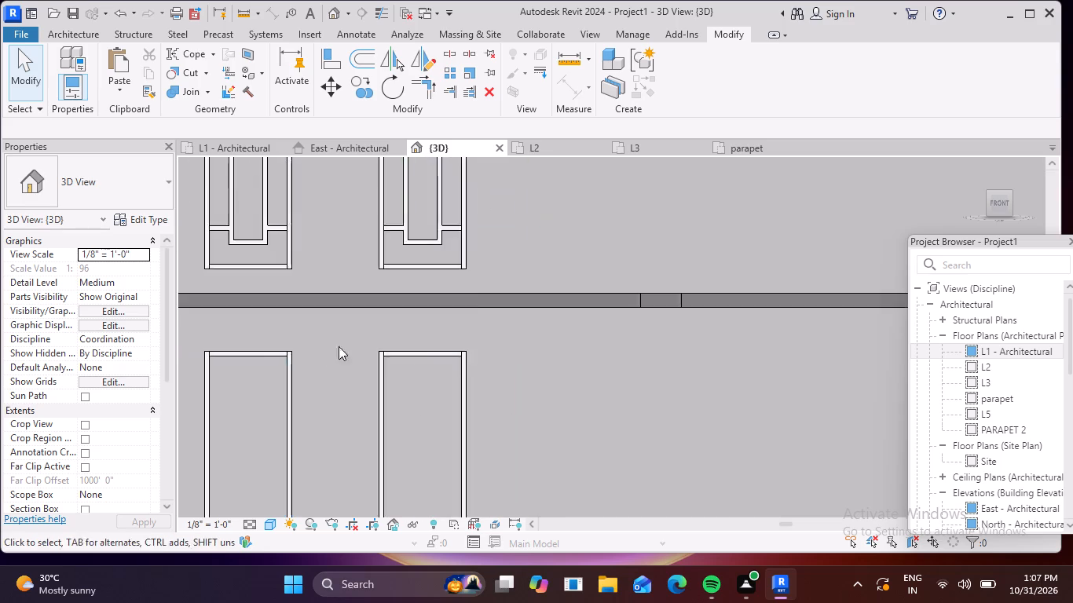
scroll(472, 301, "down", 3)
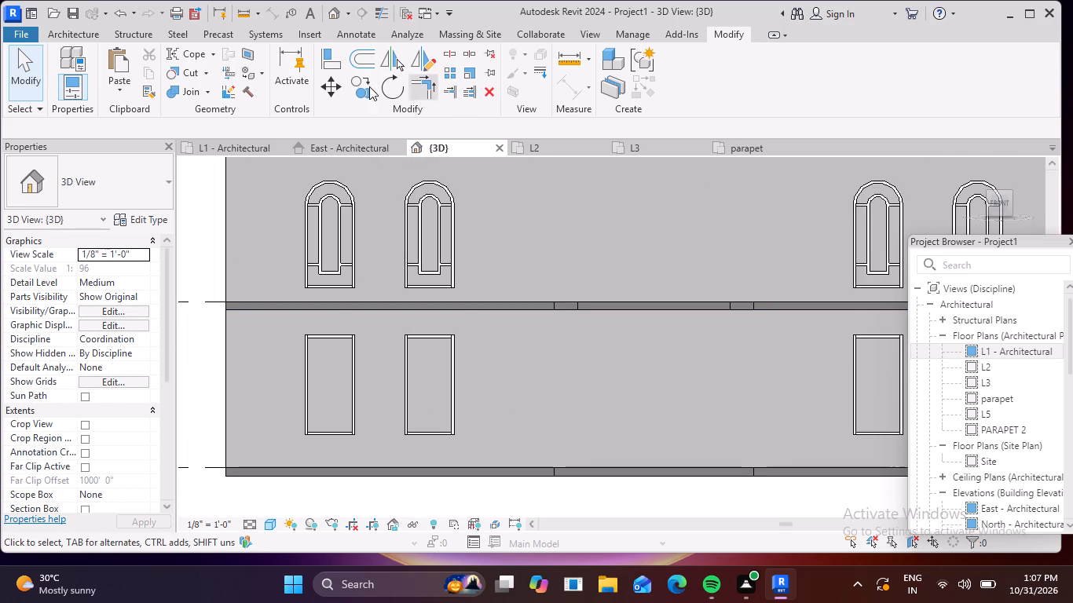
left_click(86, 29)
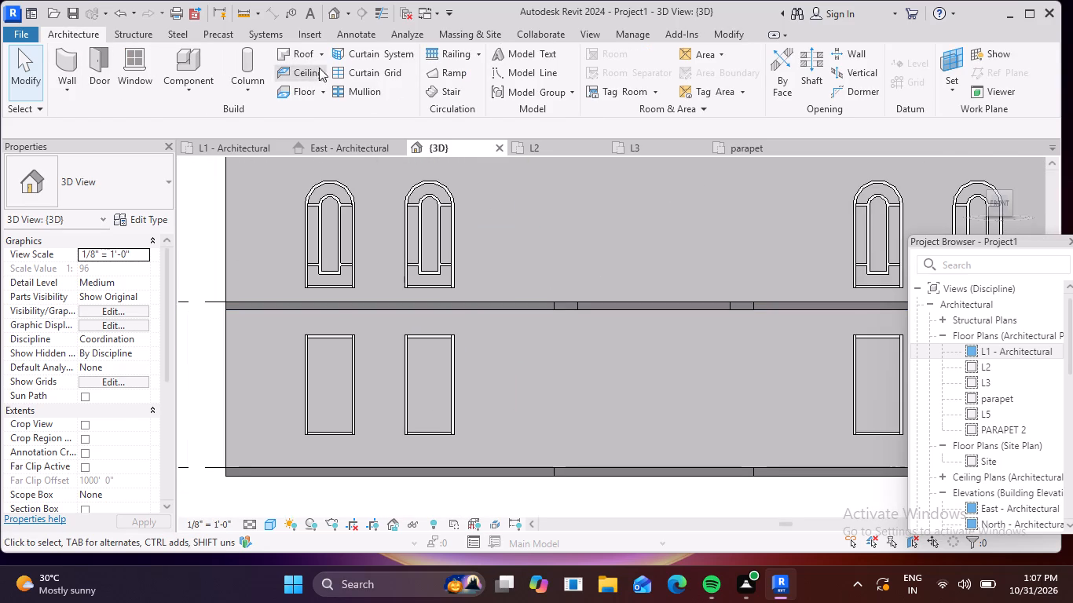
left_click(357, 79)
left_click(731, 75)
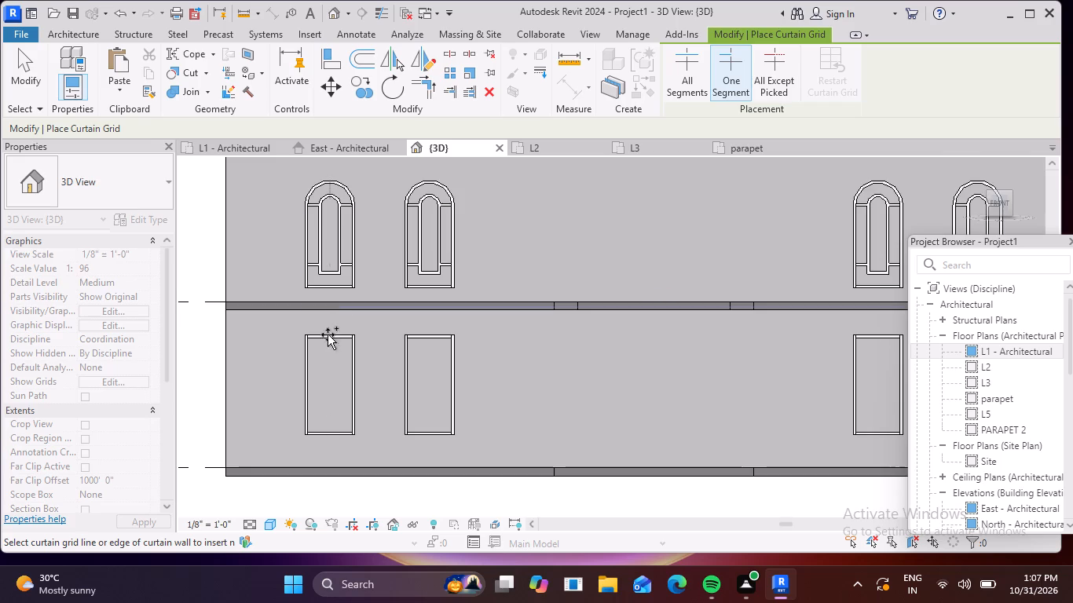
scroll(319, 371, "up", 6)
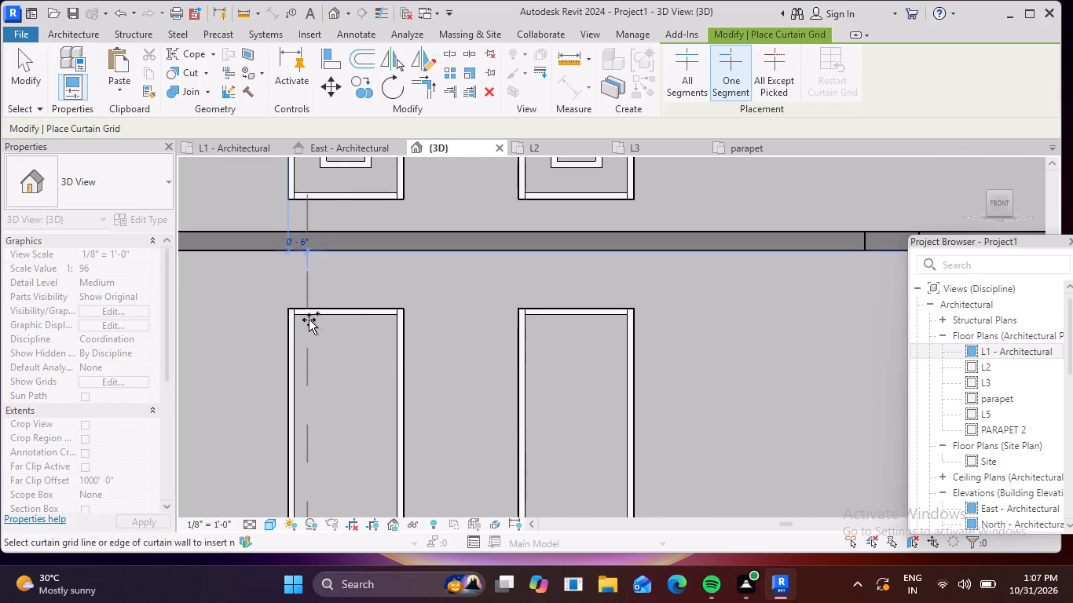
scroll(309, 320, "up", 3)
middle_click_drag(309, 320, 350, 371)
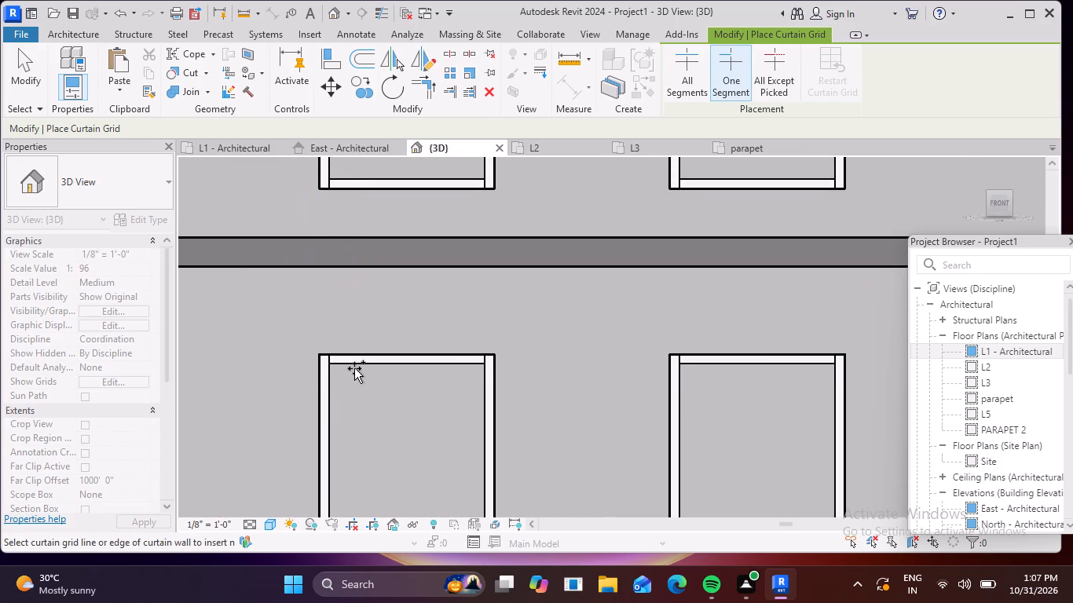
scroll(361, 358, "up", 3)
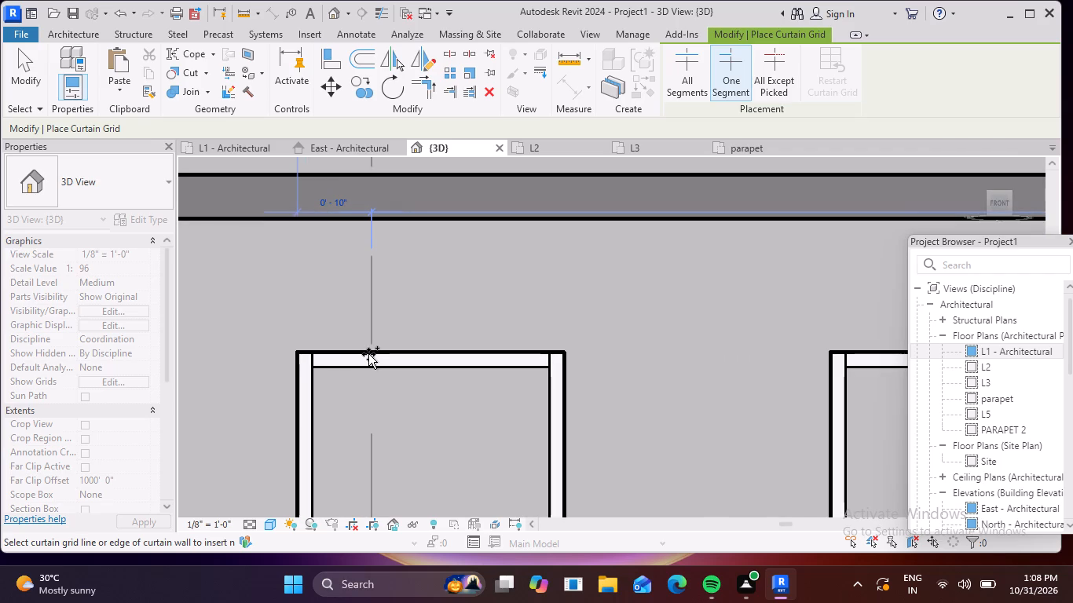
left_click(368, 354)
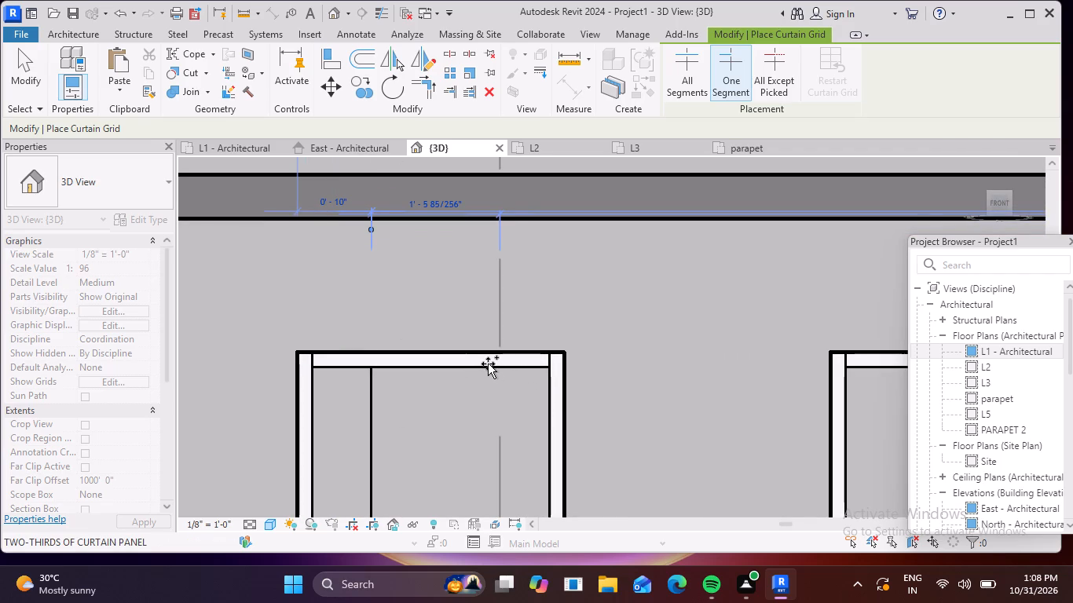
scroll(485, 368, "up", 3)
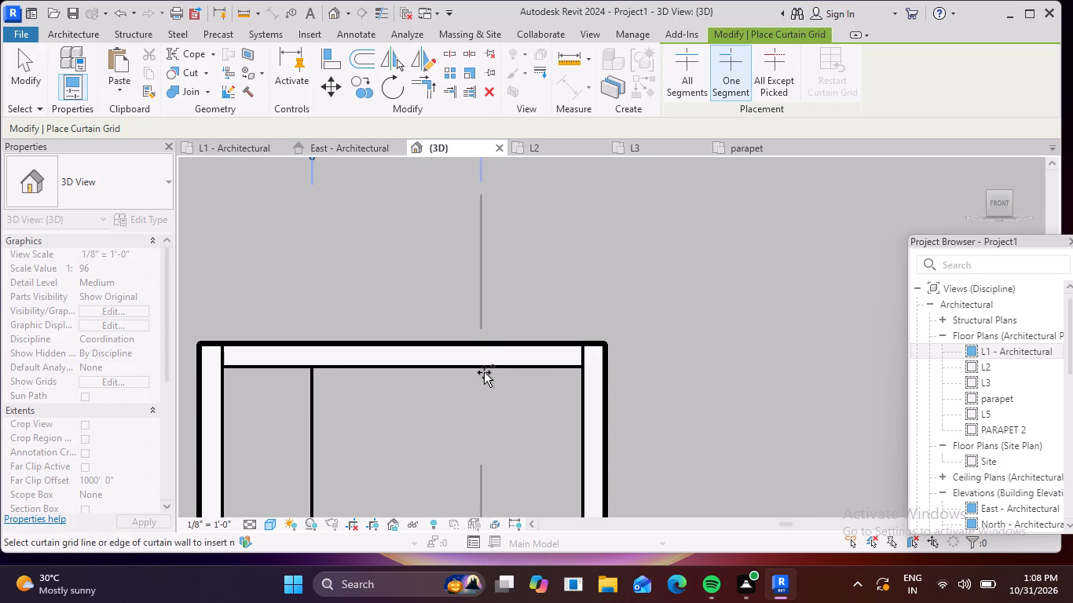
left_click(484, 372)
Add a one-segment horizontal curtain grid line across the left strip of the leftmost ground-floor opening, near its bottom.
scroll(487, 379, "down", 13)
middle_click_drag(512, 439, 511, 382)
scroll(490, 451, "up", 10)
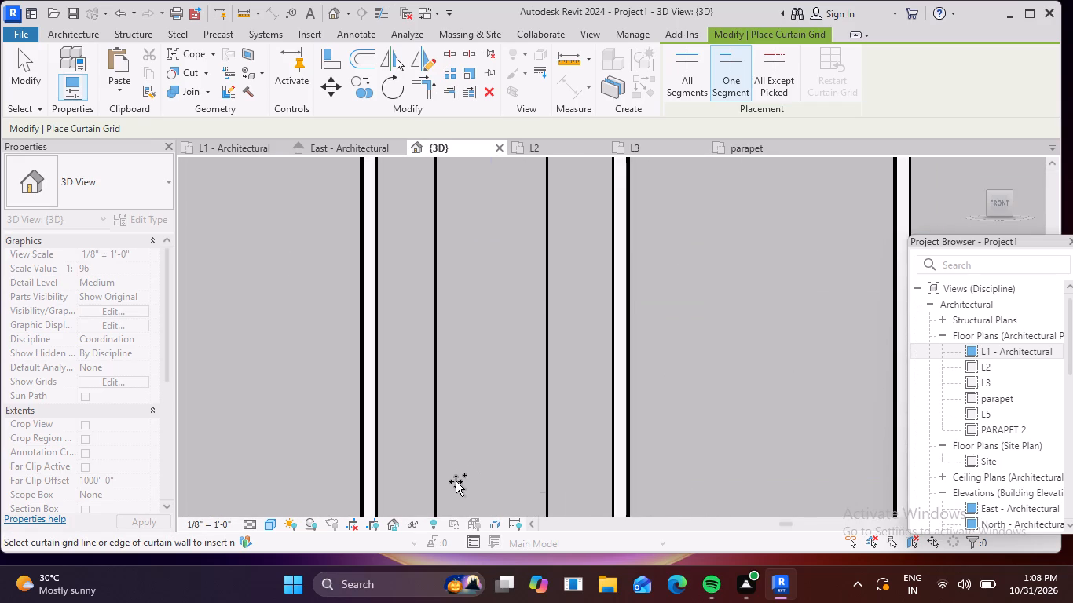
scroll(419, 502, "down", 1)
middle_click_drag(420, 496, 426, 434)
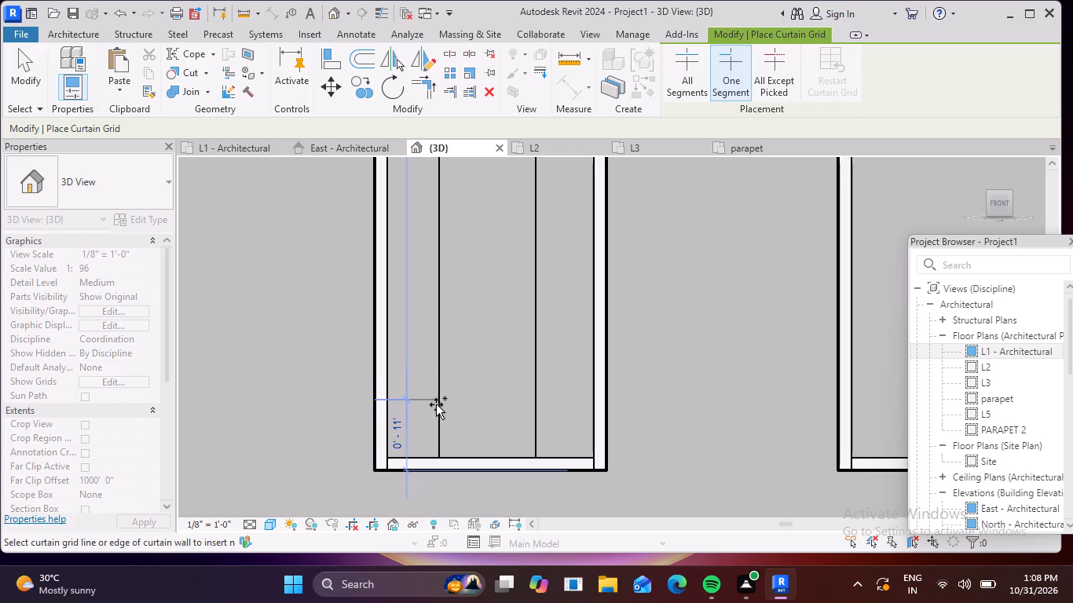
left_click(436, 404)
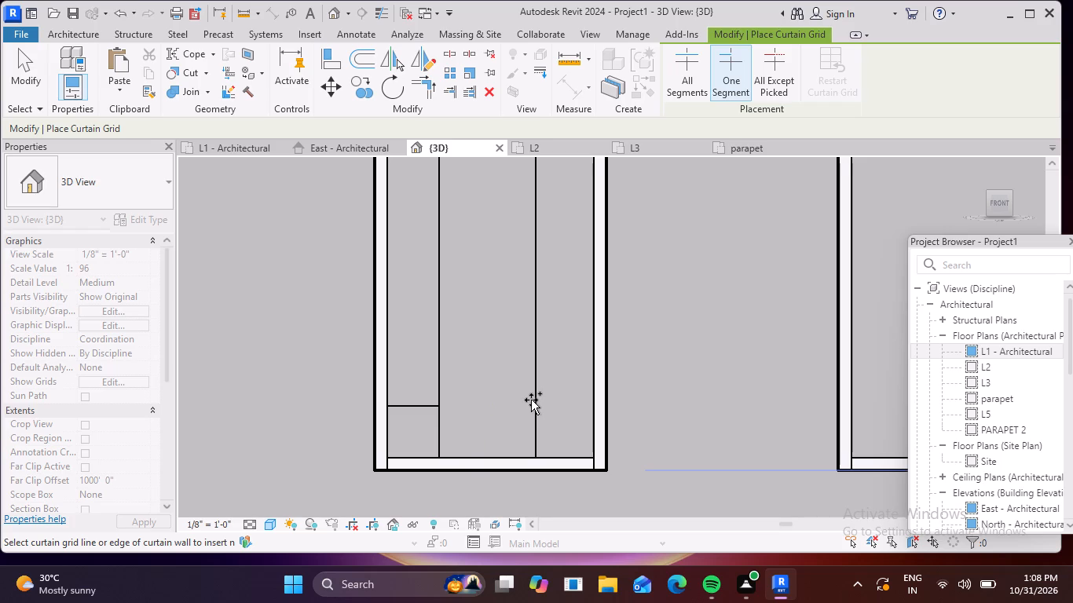
Add two one-segment horizontal grid lines across the opening's central strip near the bottom, both slightly below the left strip's horizontal line.
left_click(531, 403)
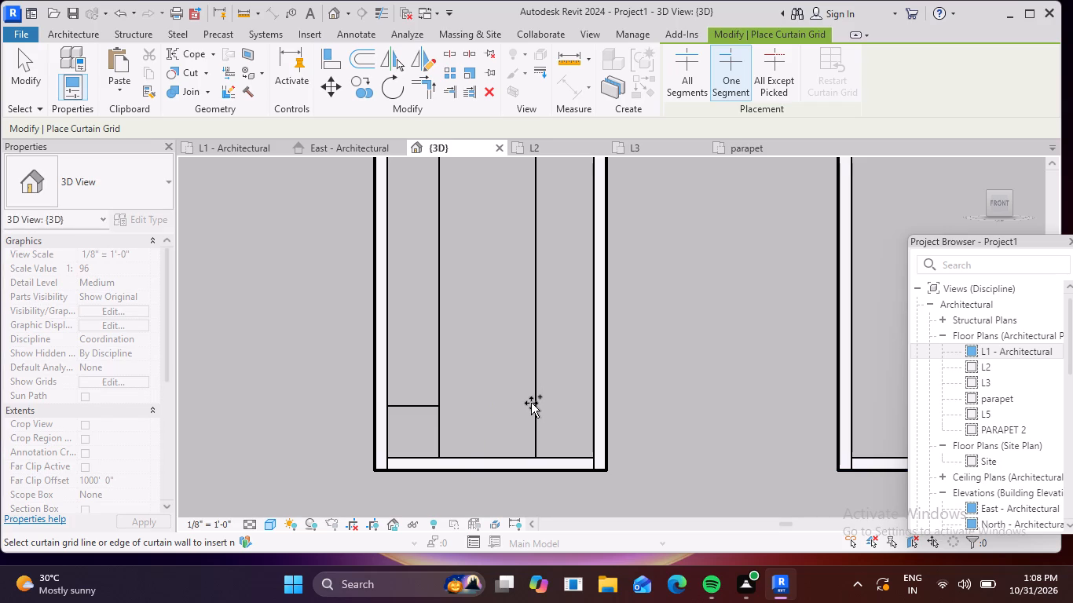
scroll(438, 403, "up", 4)
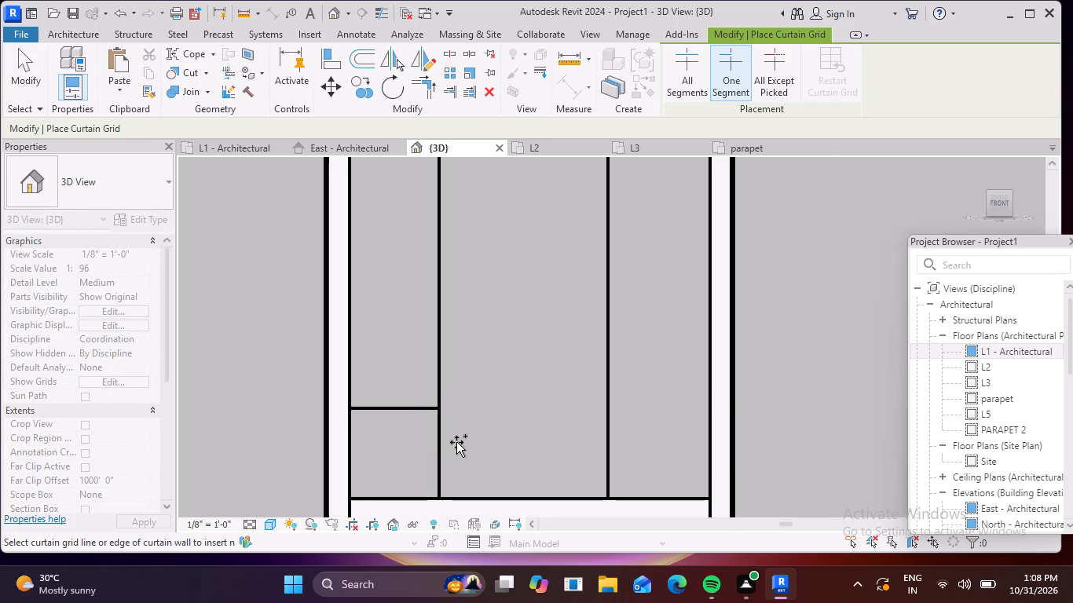
scroll(461, 451, "down", 2)
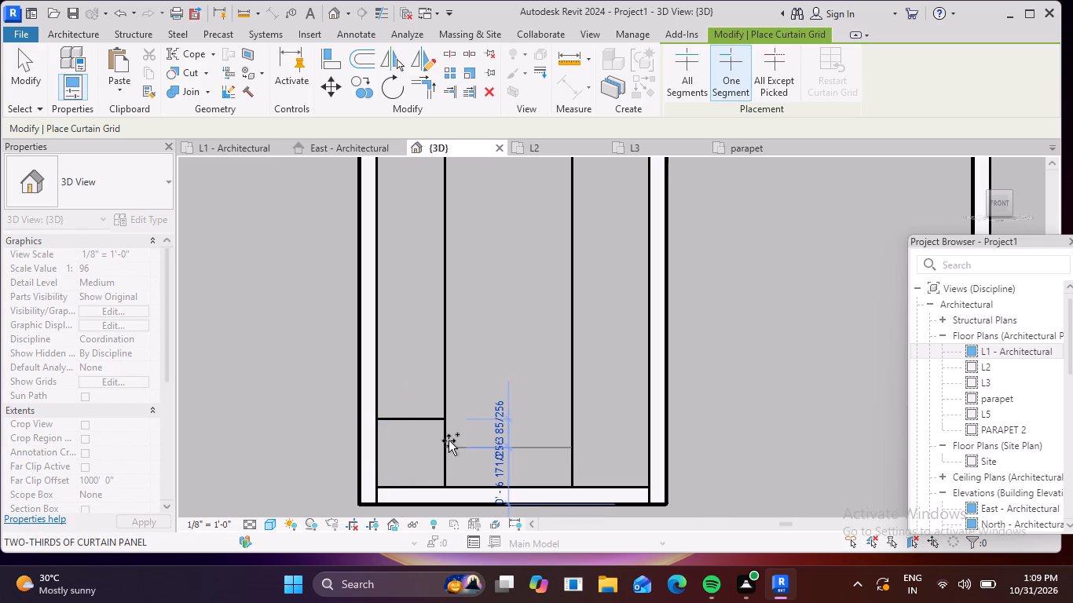
scroll(452, 423, "up", 3)
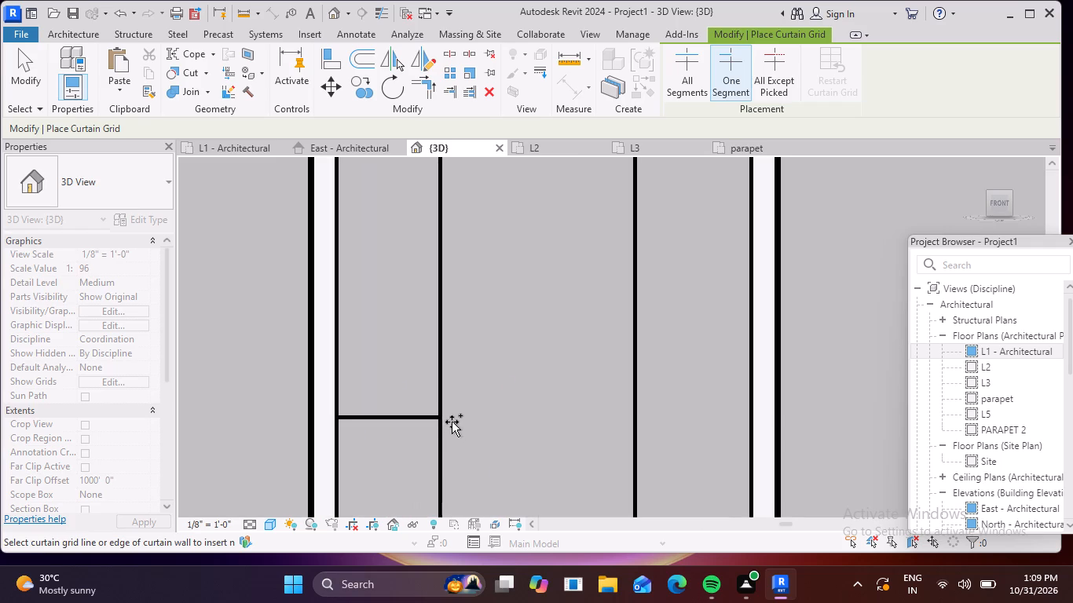
scroll(447, 411, "down", 1)
middle_click_drag(441, 410, 435, 352)
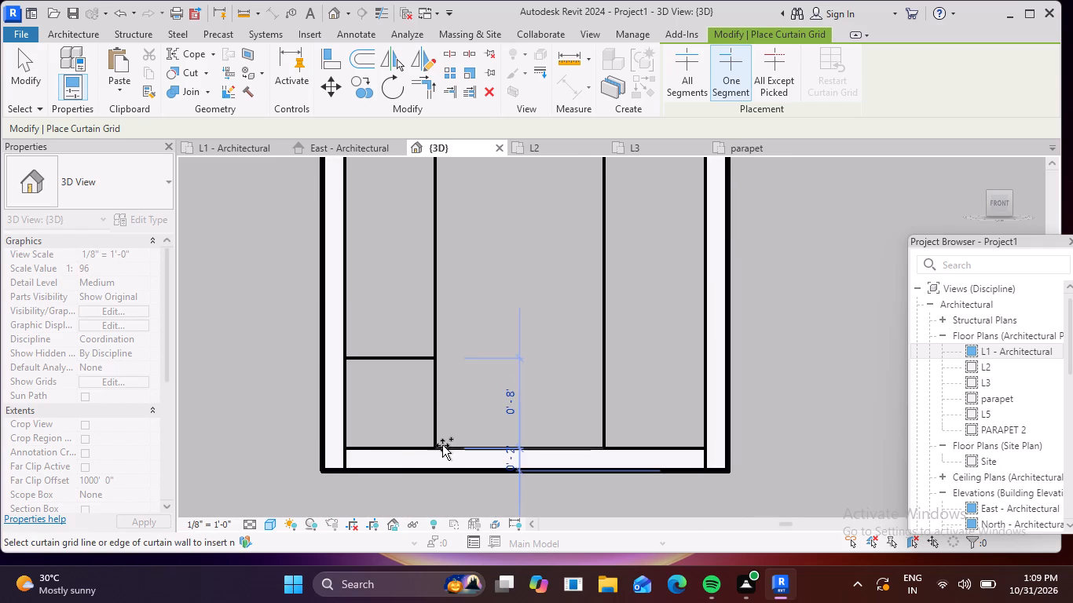
left_click(434, 358)
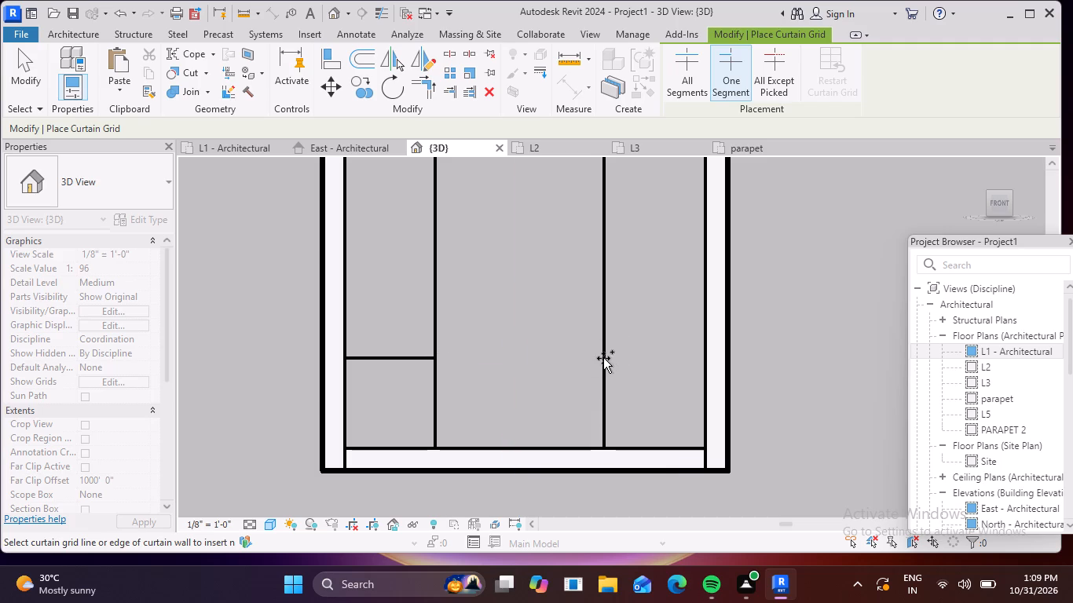
left_click(602, 360)
left_click(599, 415)
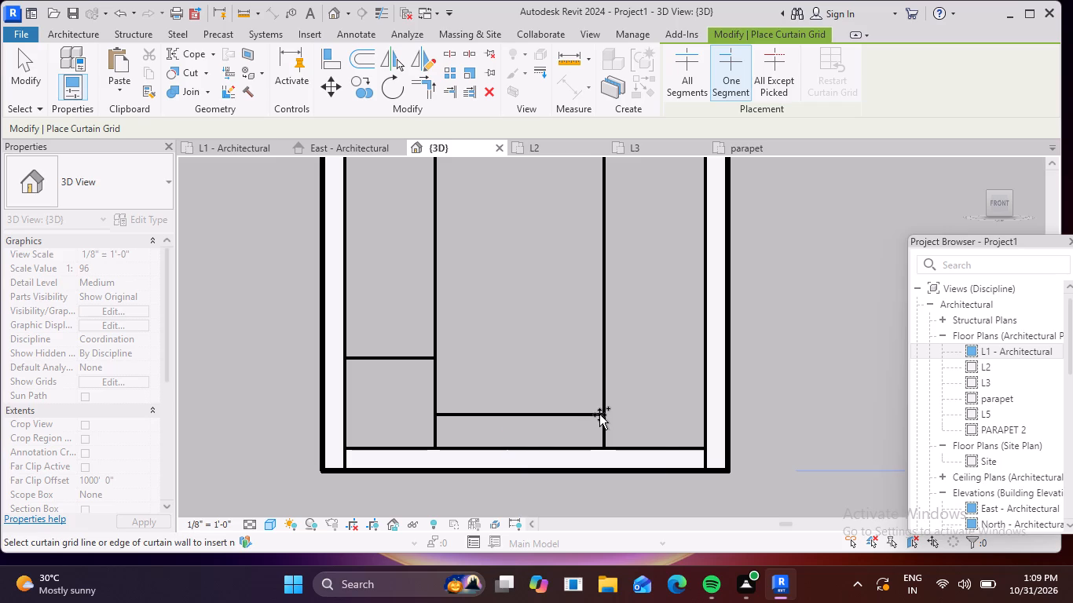
left_click(602, 368)
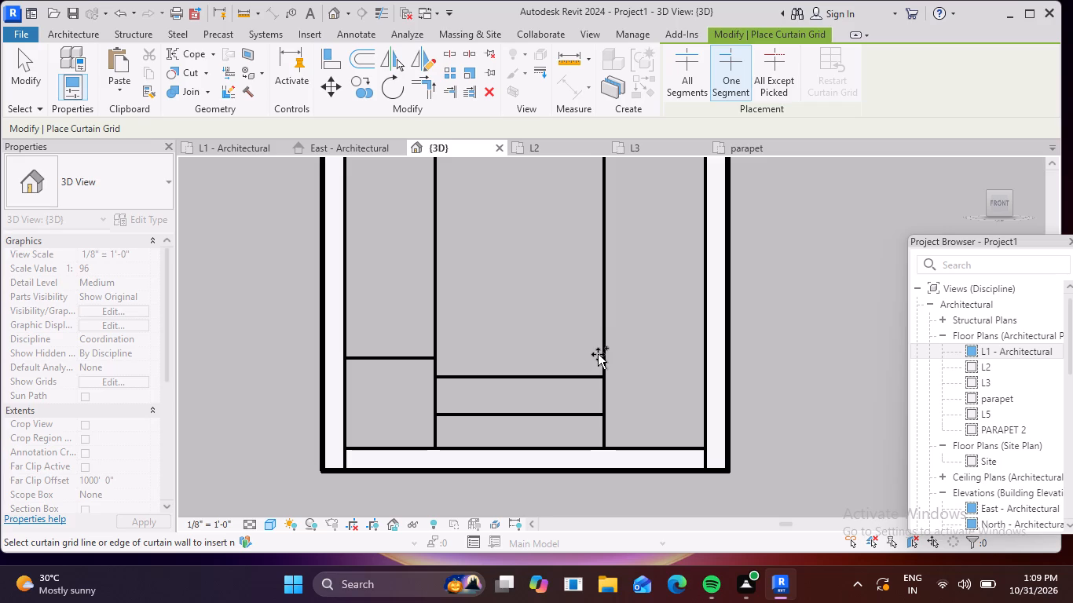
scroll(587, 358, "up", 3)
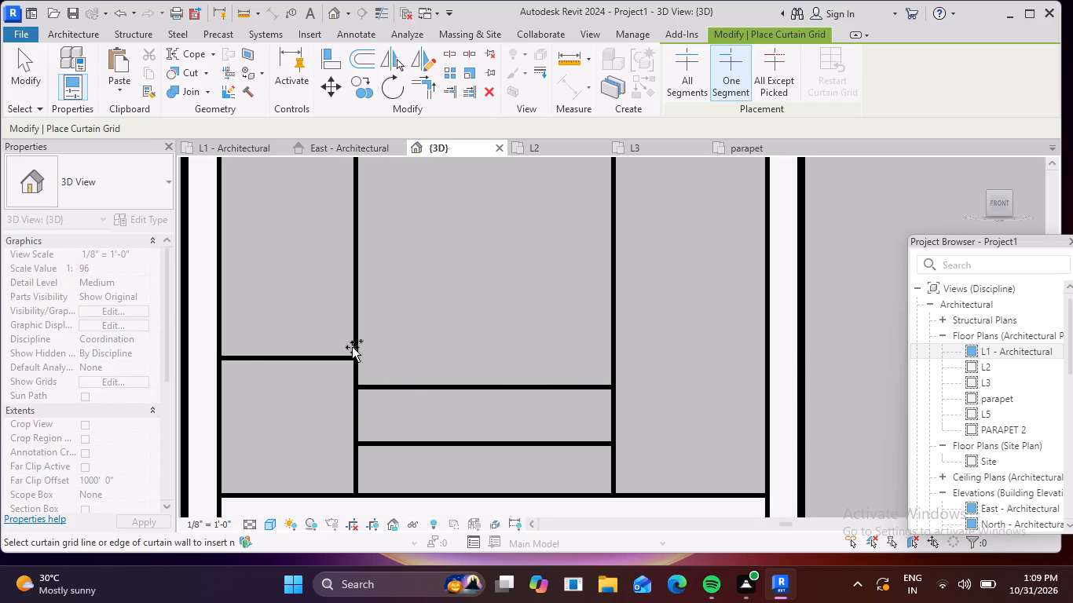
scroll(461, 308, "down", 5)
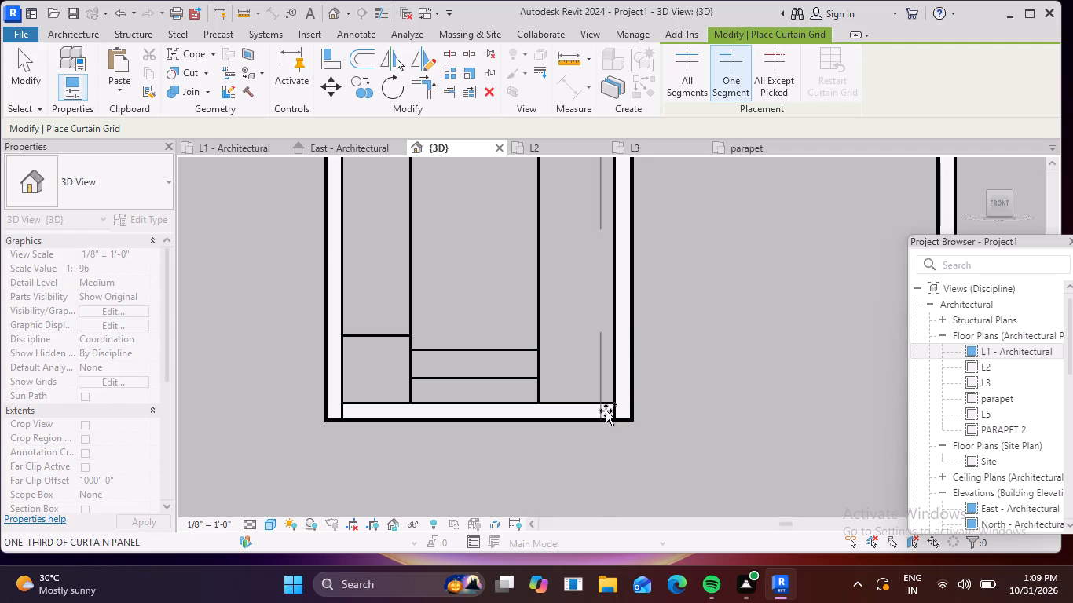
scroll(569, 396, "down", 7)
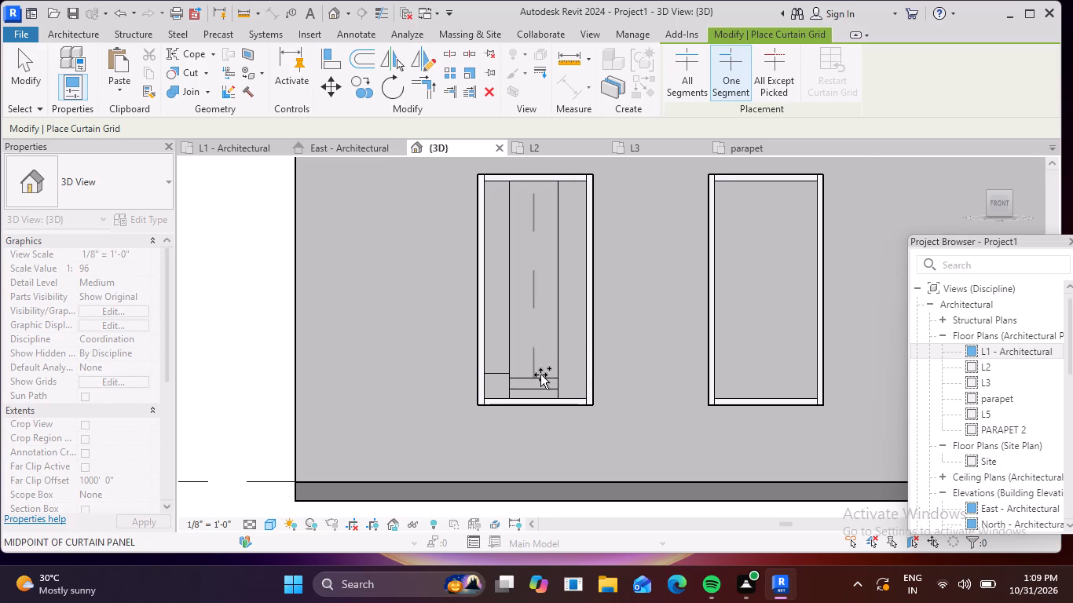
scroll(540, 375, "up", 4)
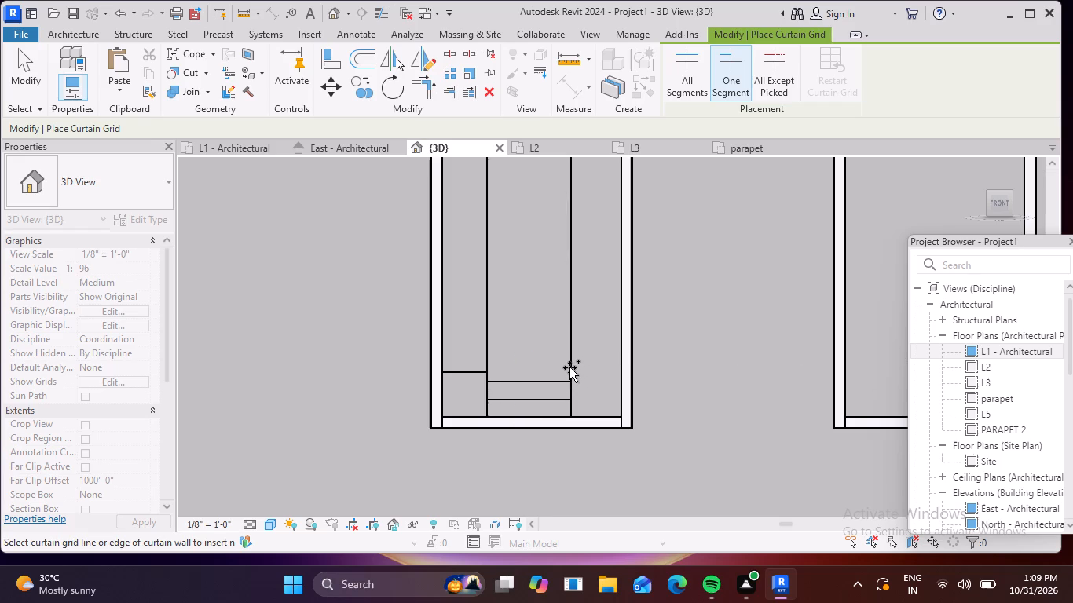
Delete both horizontal curtain grid lines from the central strip of the leftmost ground-floor opening.
left_click(569, 367)
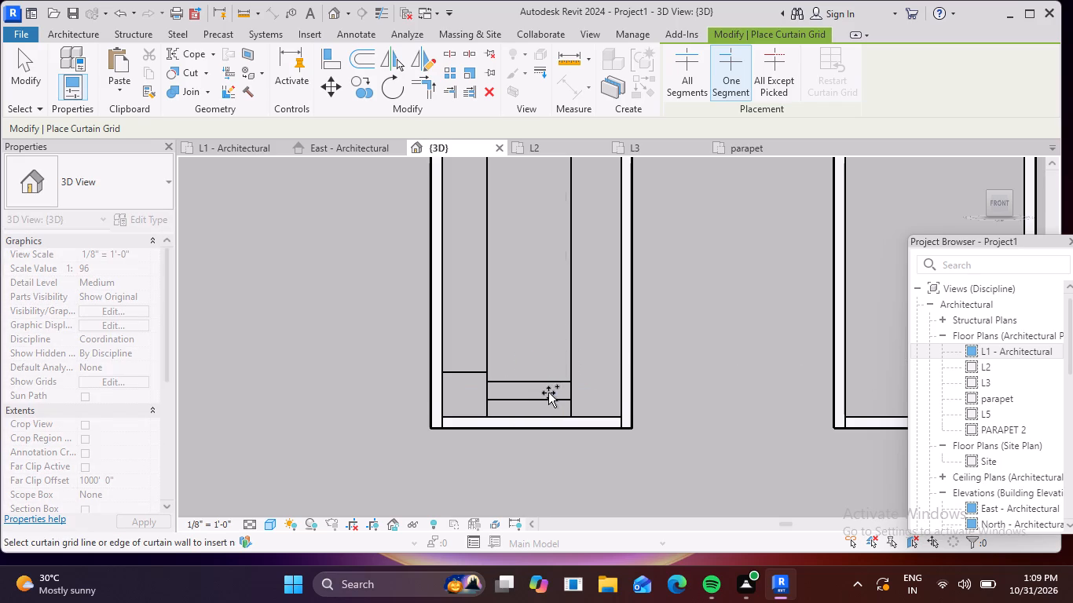
key("Escape")
left_click(555, 401)
key("Delete")
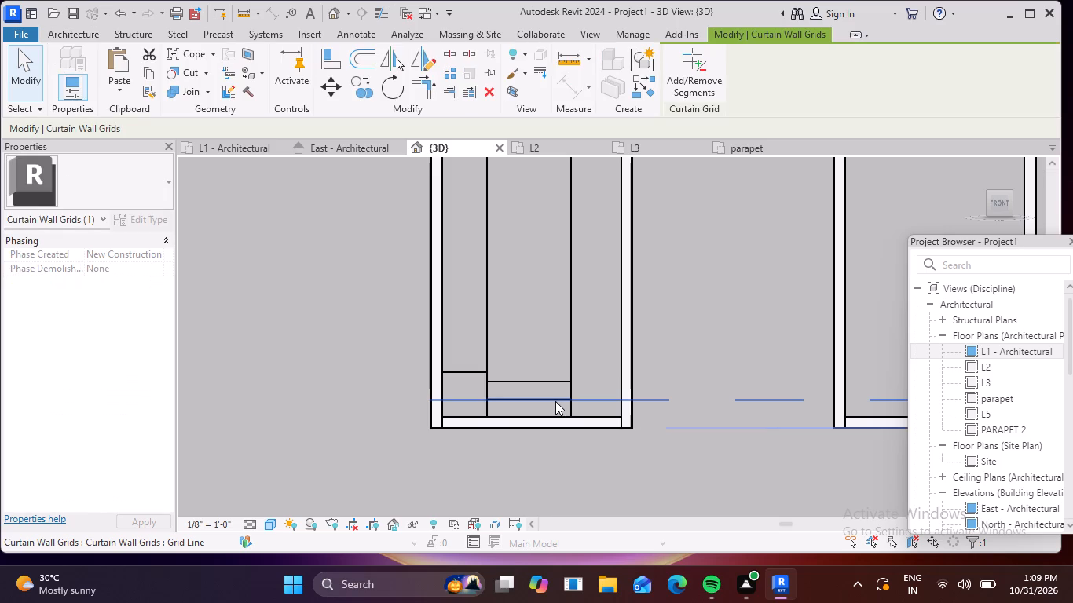
left_click(541, 384)
key("Delete")
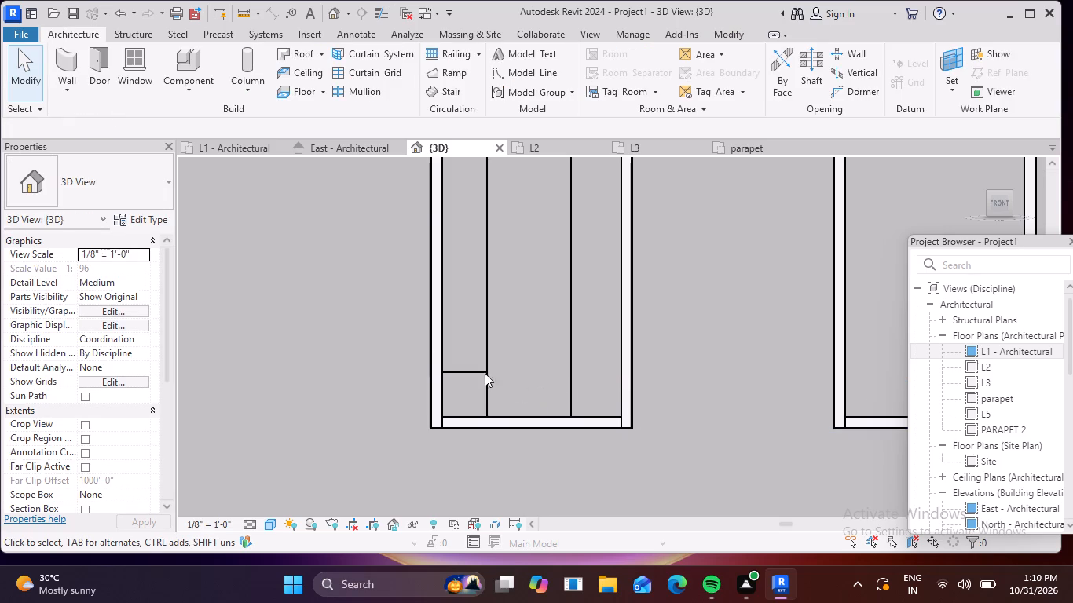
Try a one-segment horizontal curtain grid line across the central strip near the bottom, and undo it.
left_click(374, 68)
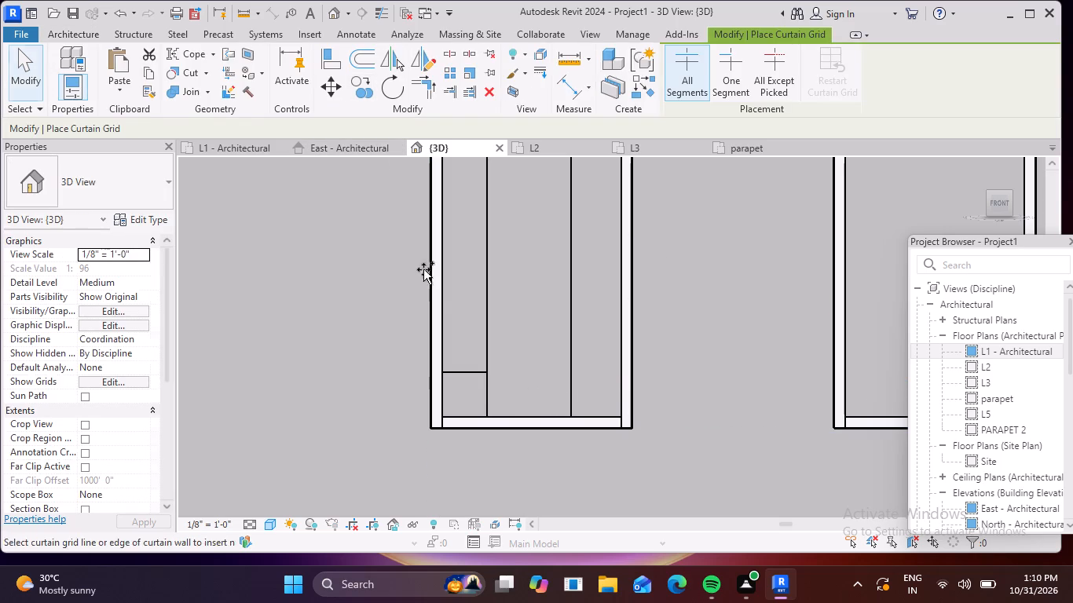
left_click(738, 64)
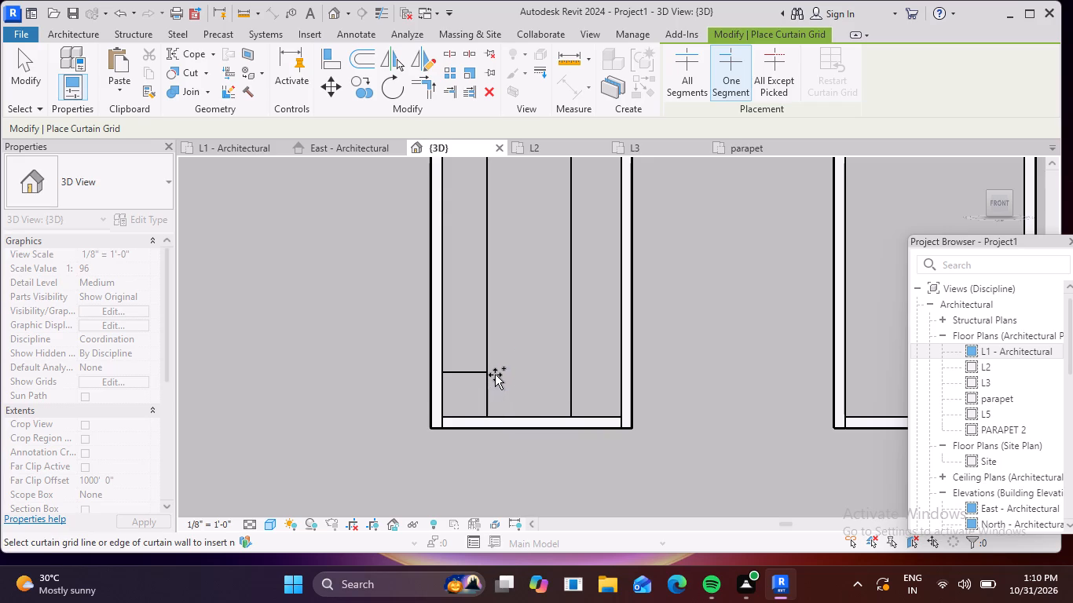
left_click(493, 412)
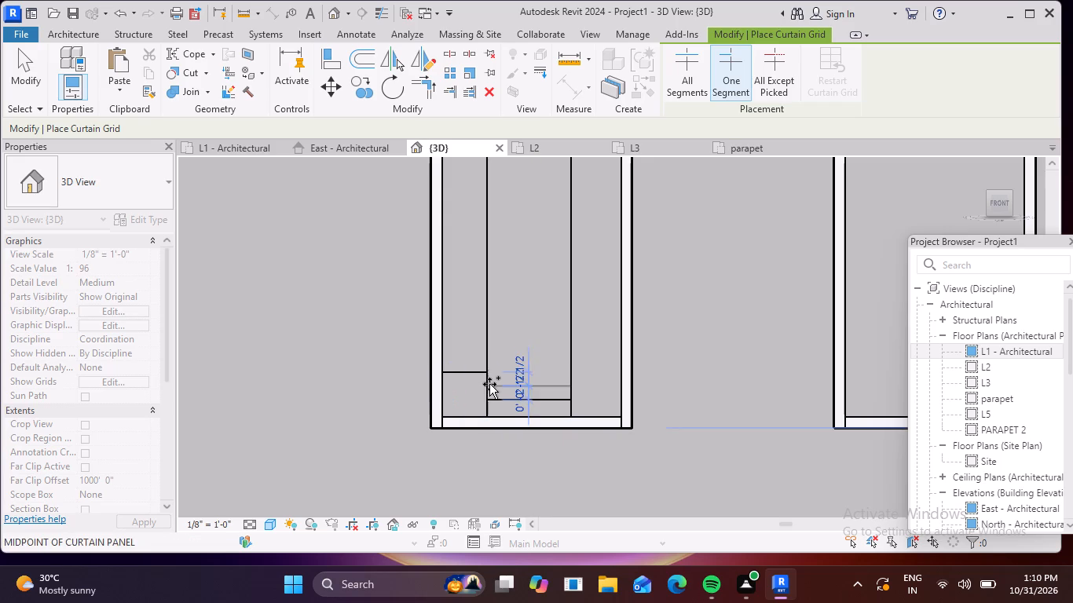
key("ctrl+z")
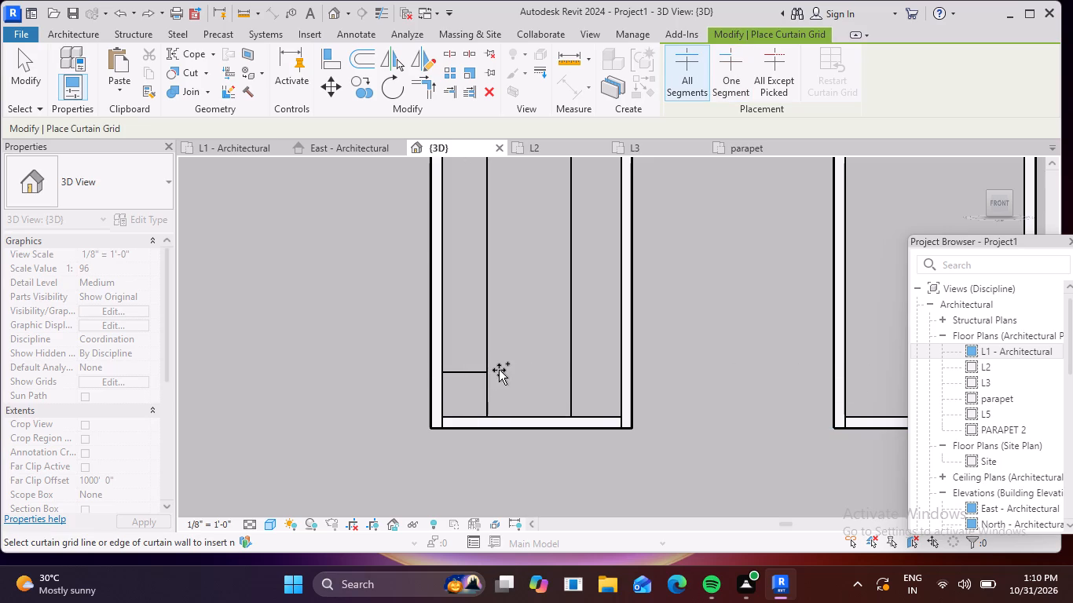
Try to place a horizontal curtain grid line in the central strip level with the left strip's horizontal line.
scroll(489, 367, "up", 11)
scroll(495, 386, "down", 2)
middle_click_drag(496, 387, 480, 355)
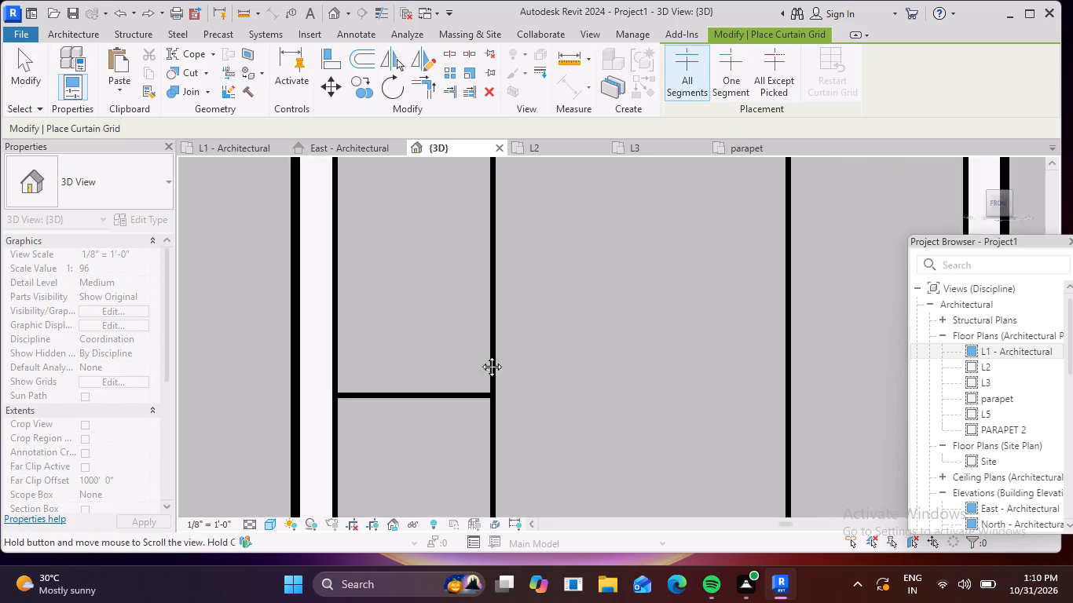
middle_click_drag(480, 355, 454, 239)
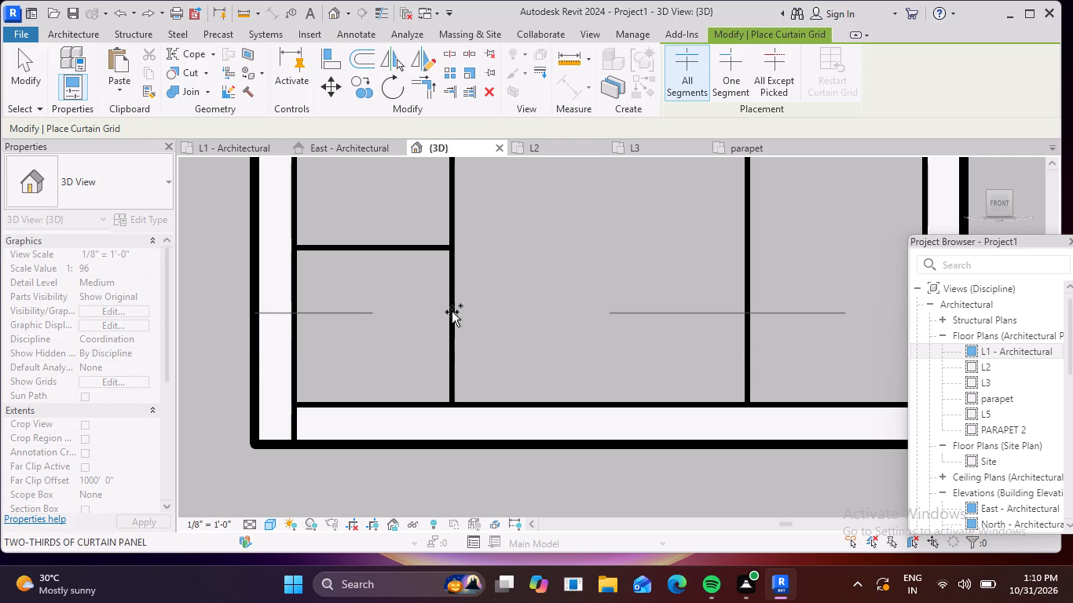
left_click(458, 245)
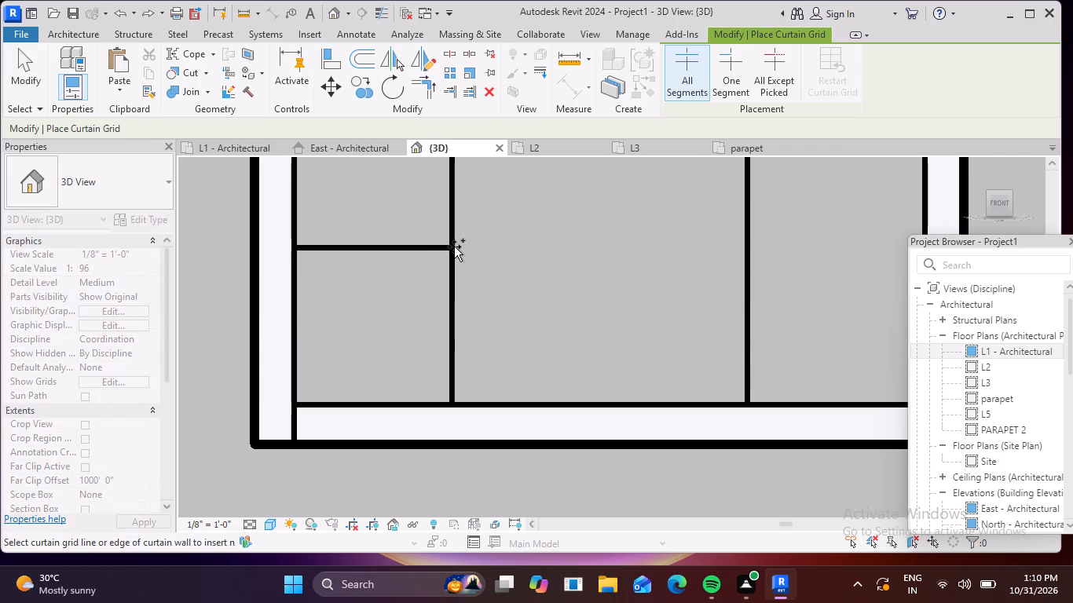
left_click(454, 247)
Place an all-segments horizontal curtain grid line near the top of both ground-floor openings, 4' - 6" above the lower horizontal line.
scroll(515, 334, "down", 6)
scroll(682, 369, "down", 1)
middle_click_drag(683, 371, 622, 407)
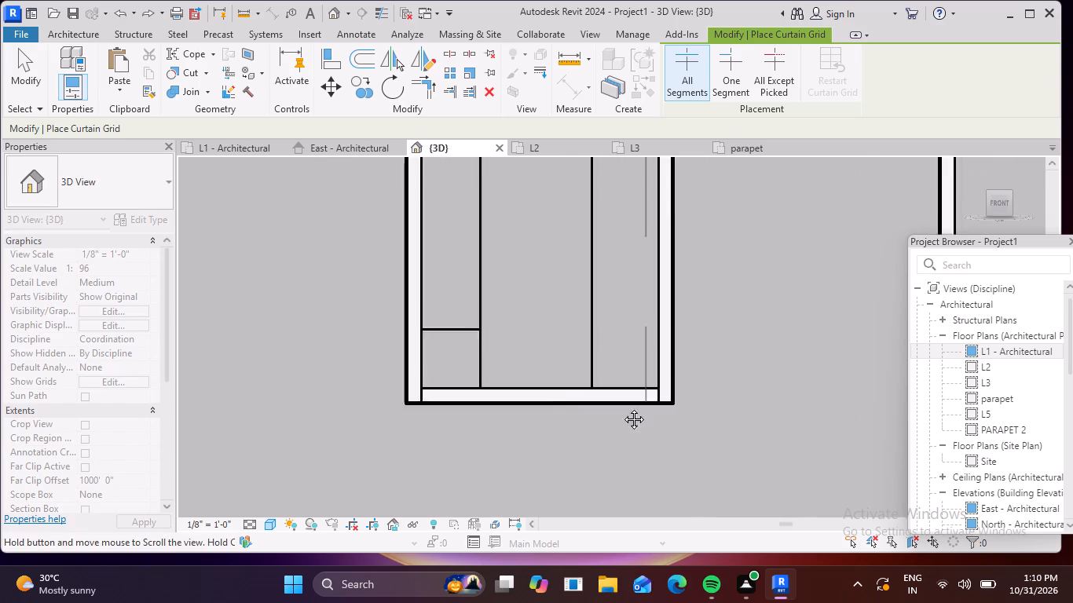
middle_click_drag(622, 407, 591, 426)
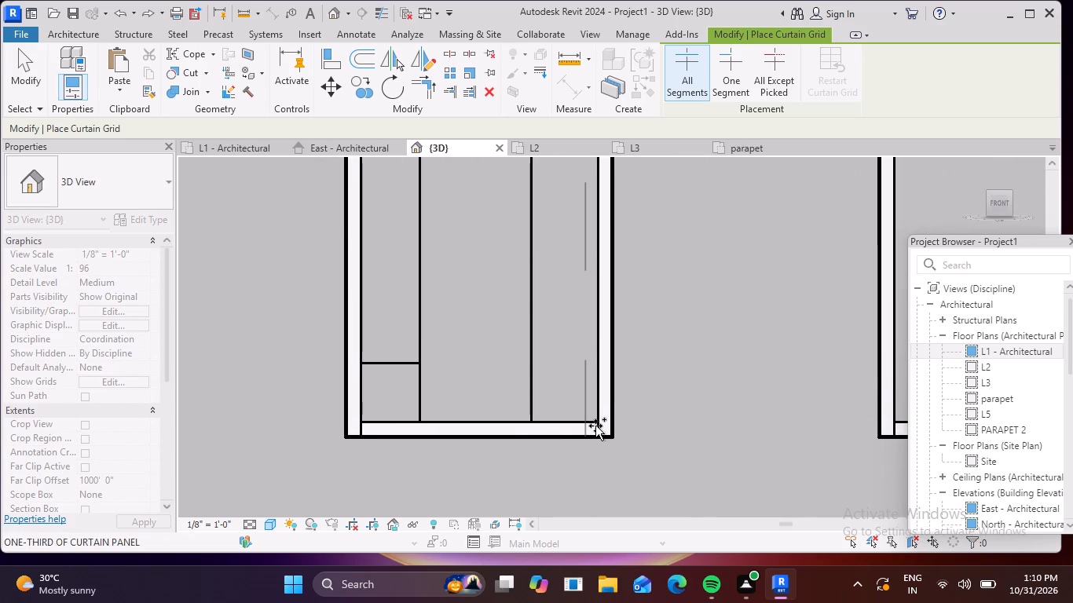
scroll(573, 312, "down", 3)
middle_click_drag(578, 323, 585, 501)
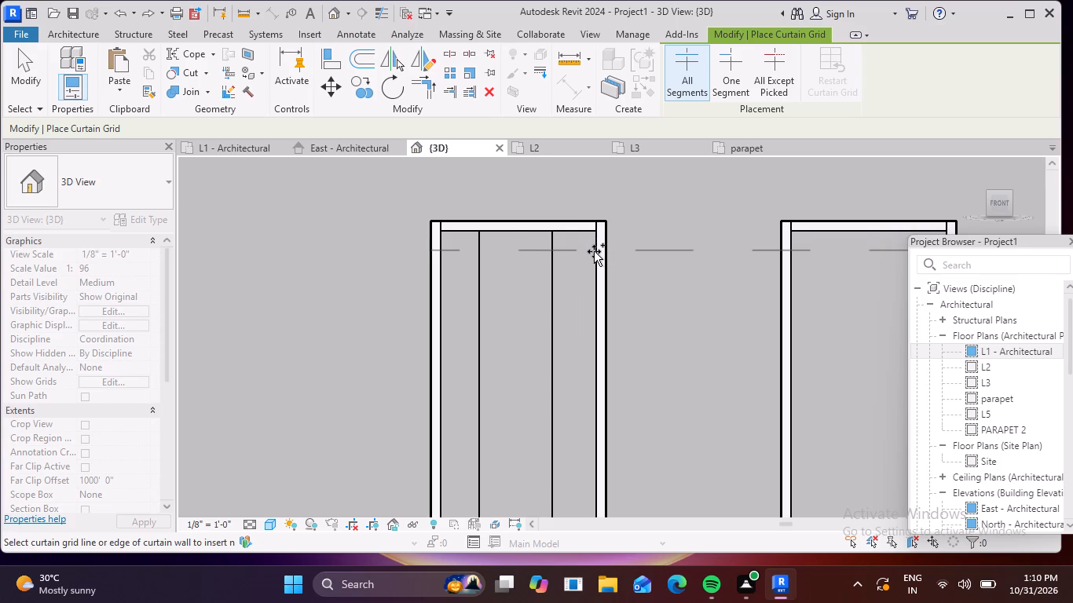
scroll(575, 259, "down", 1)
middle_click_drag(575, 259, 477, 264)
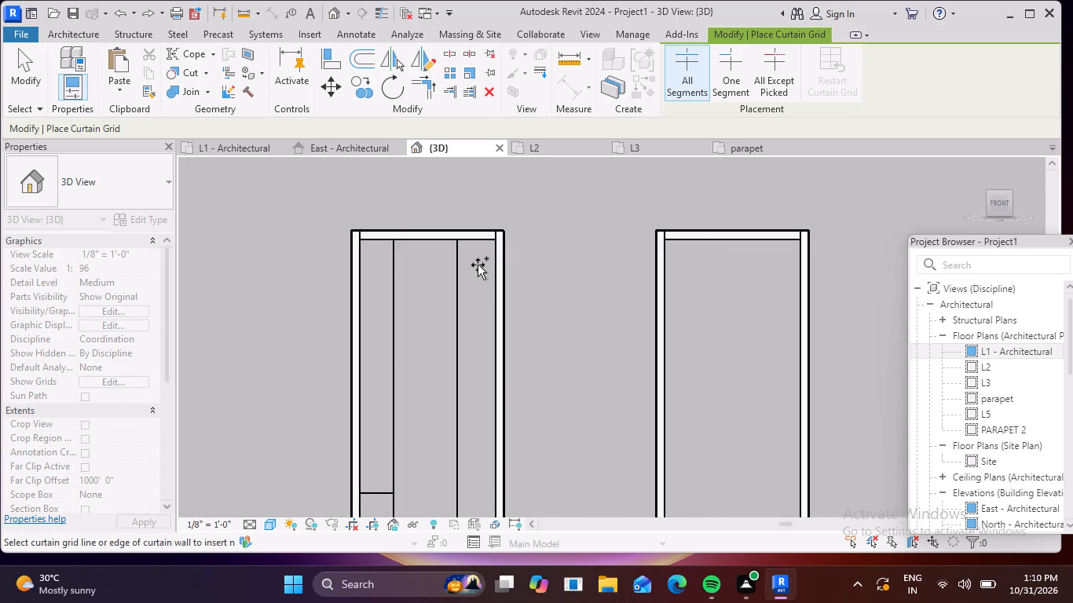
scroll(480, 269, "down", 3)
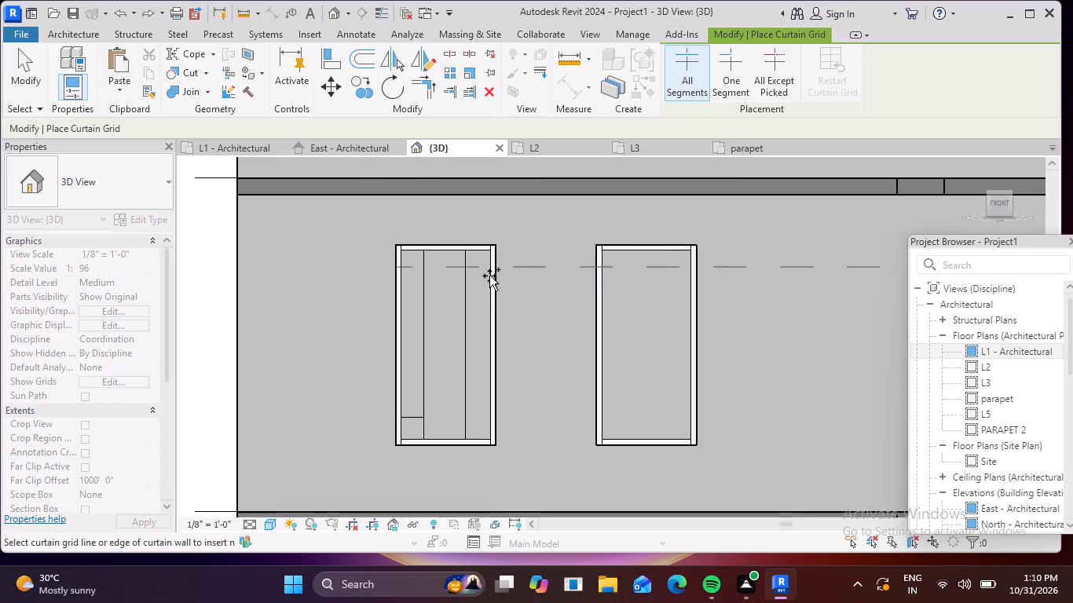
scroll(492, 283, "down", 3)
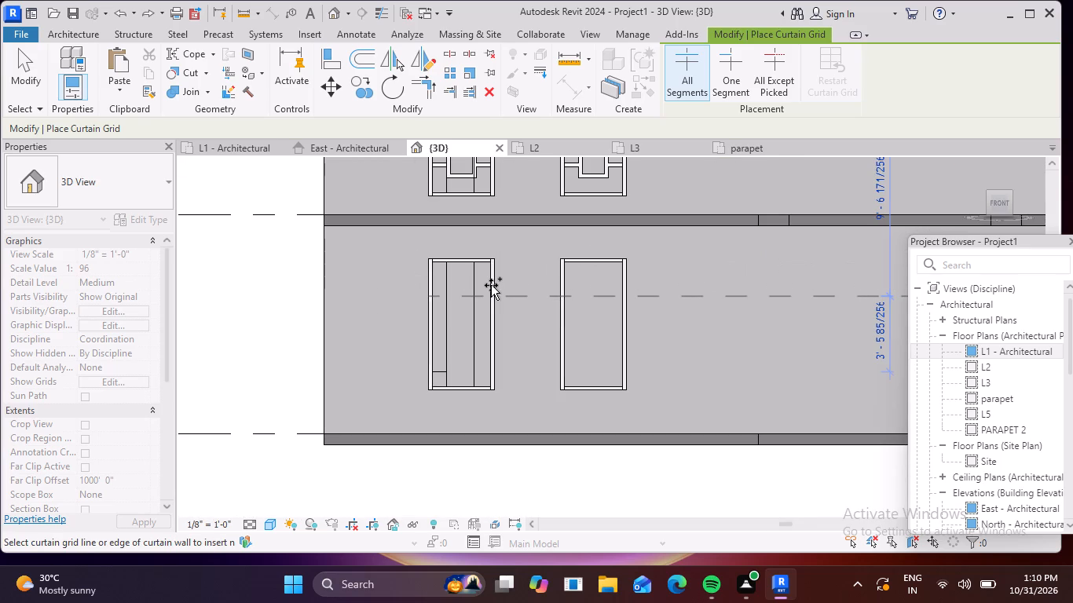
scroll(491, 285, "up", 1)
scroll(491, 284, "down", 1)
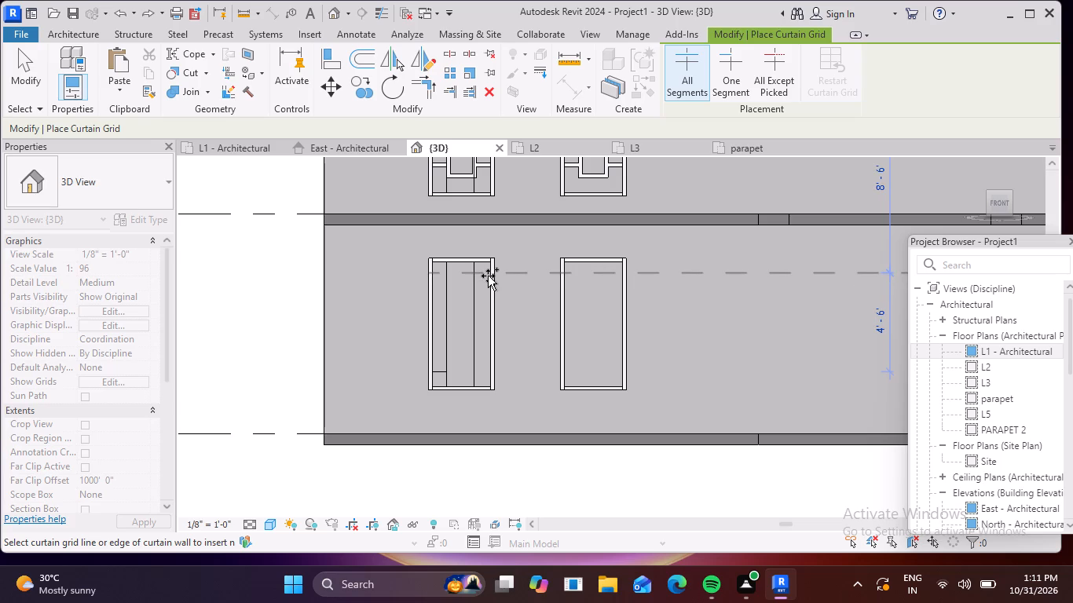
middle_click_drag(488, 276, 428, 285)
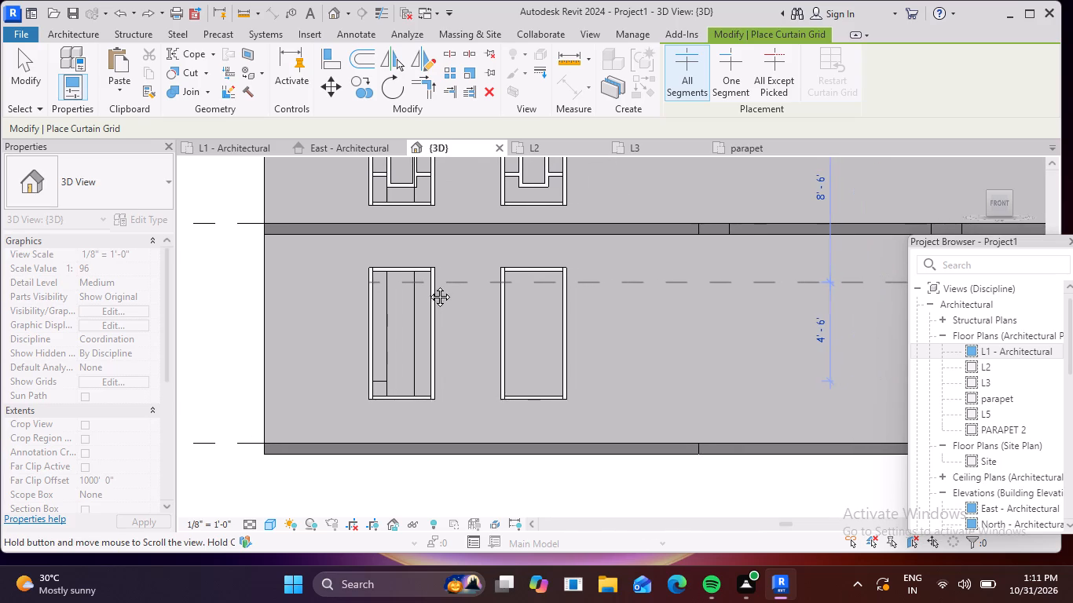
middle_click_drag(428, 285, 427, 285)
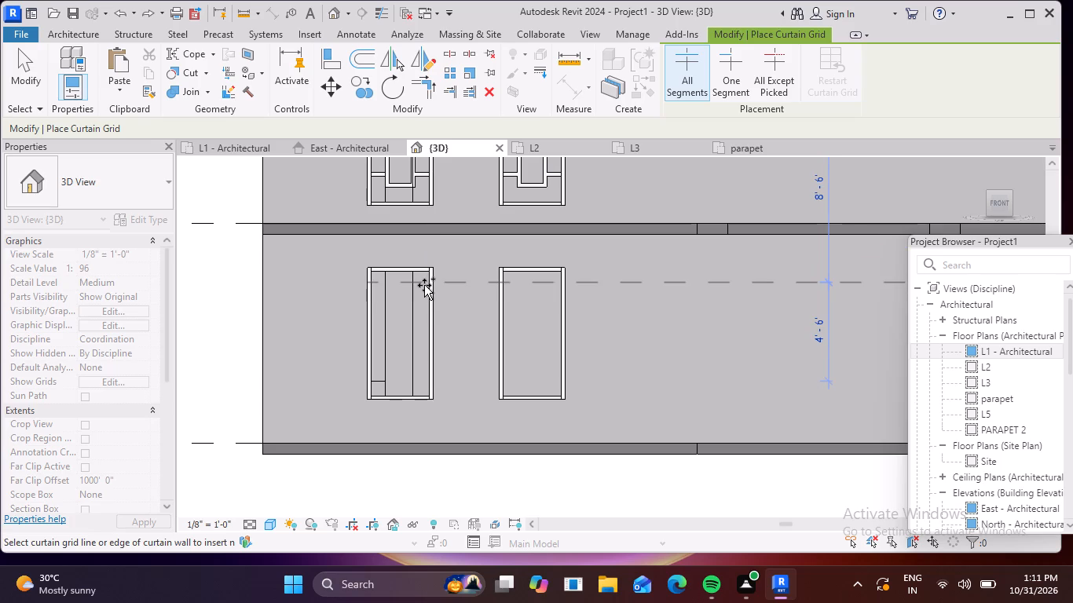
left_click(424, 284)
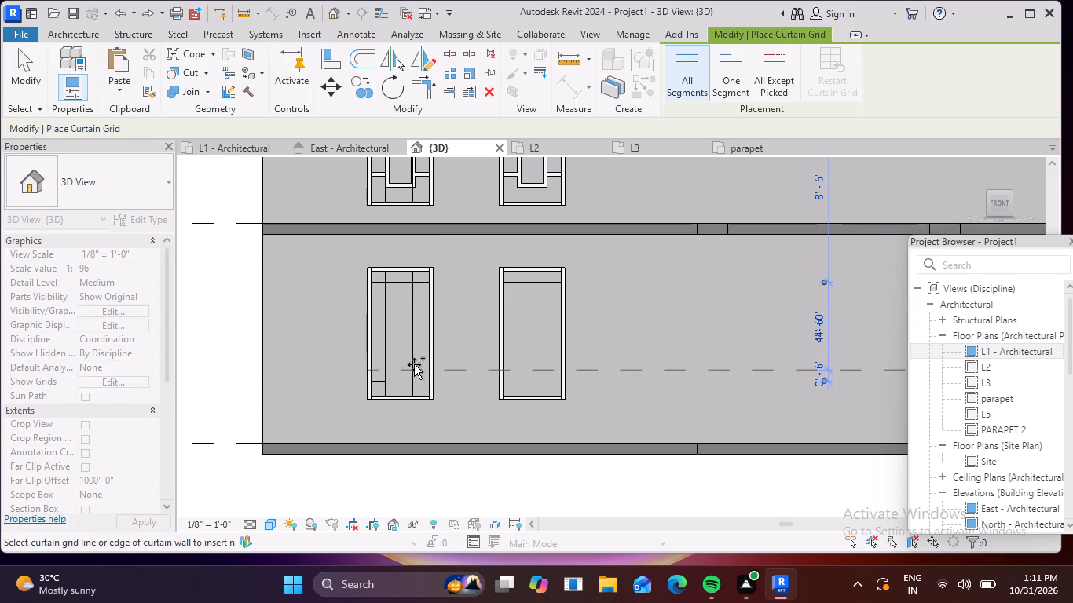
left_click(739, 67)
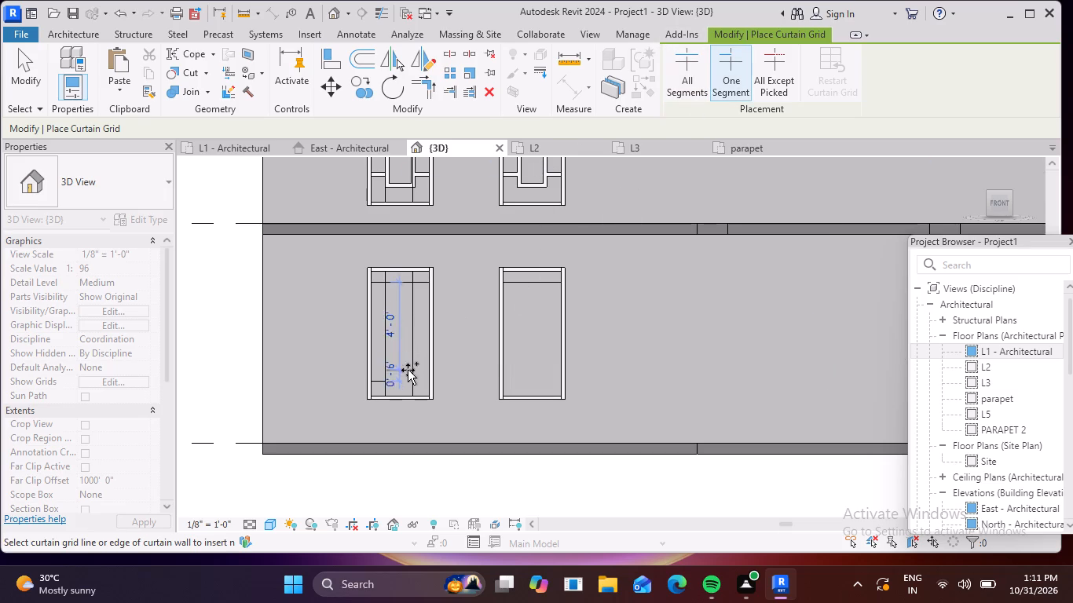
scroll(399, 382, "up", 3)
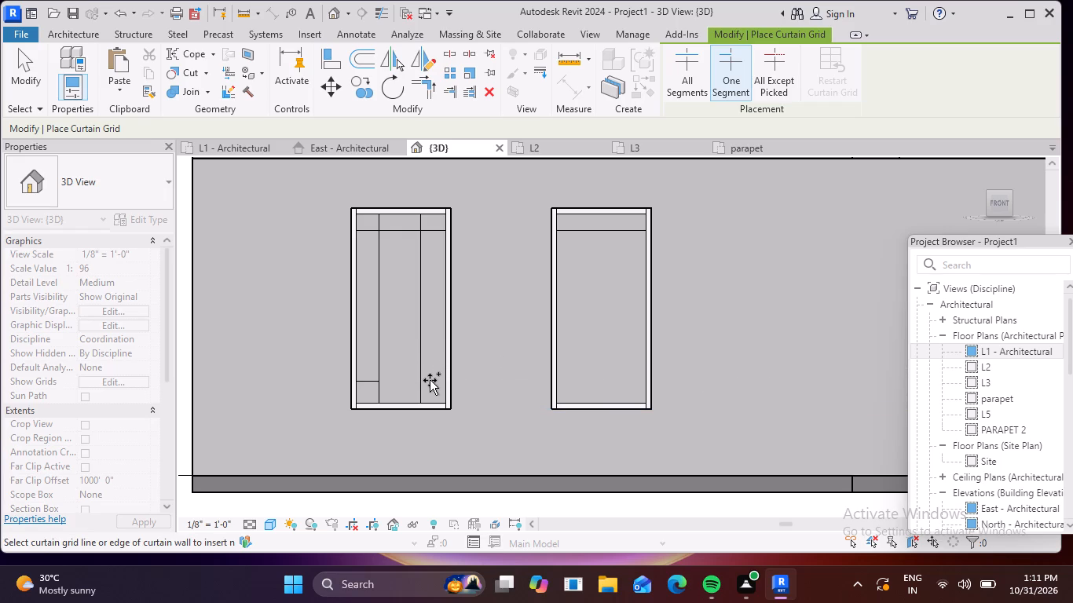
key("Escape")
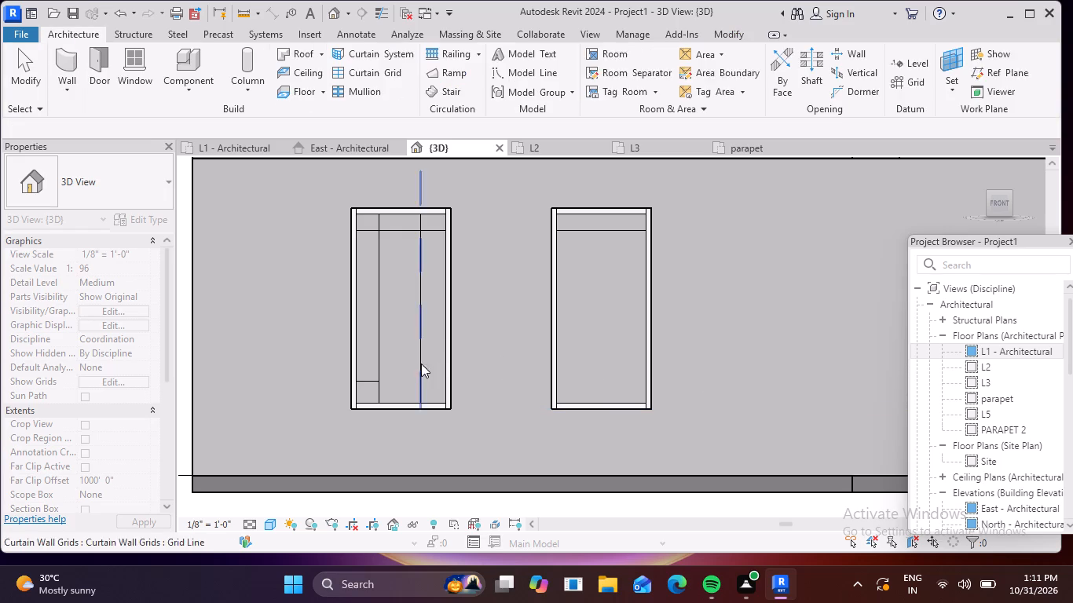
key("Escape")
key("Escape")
Delete both vertical and both horizontal curtain grid lines so the ground-floor front openings are undivided.
left_click(426, 274)
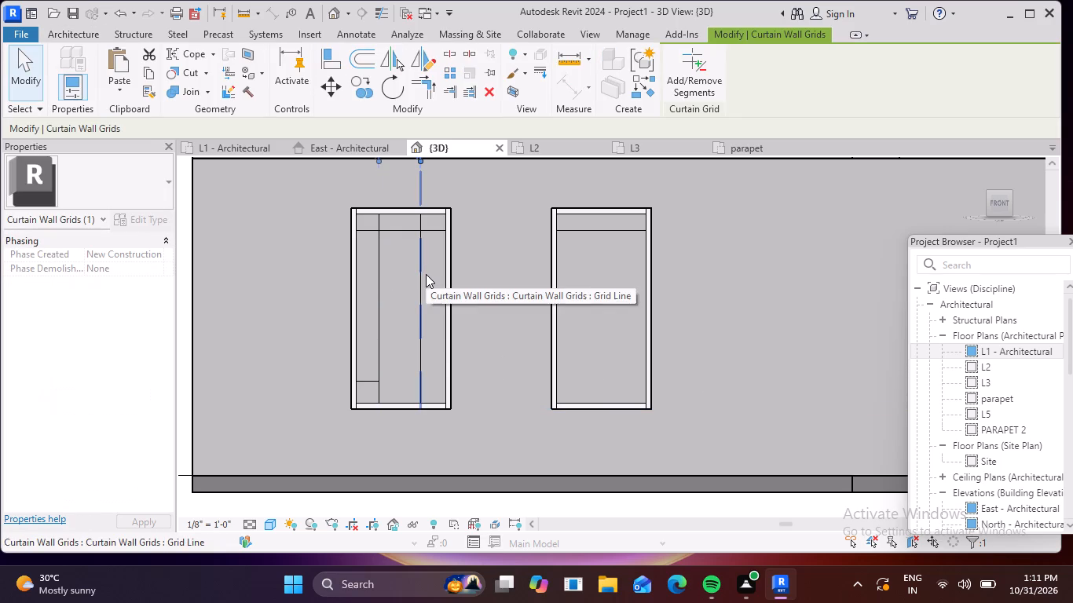
key("Delete")
left_click(397, 226)
key("Delete")
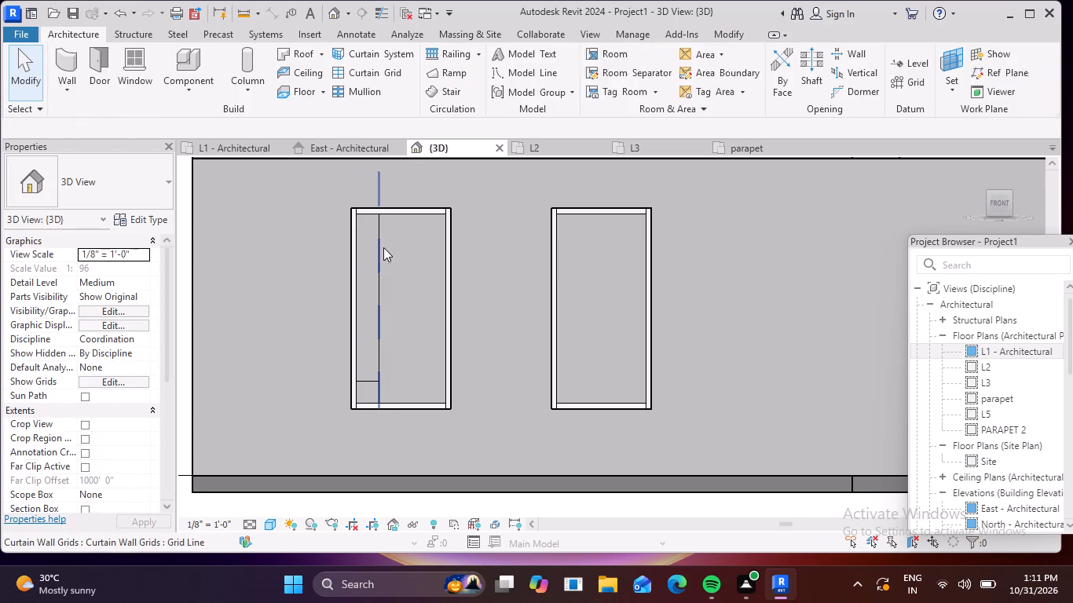
left_click(381, 250)
key("Delete")
left_click(381, 380)
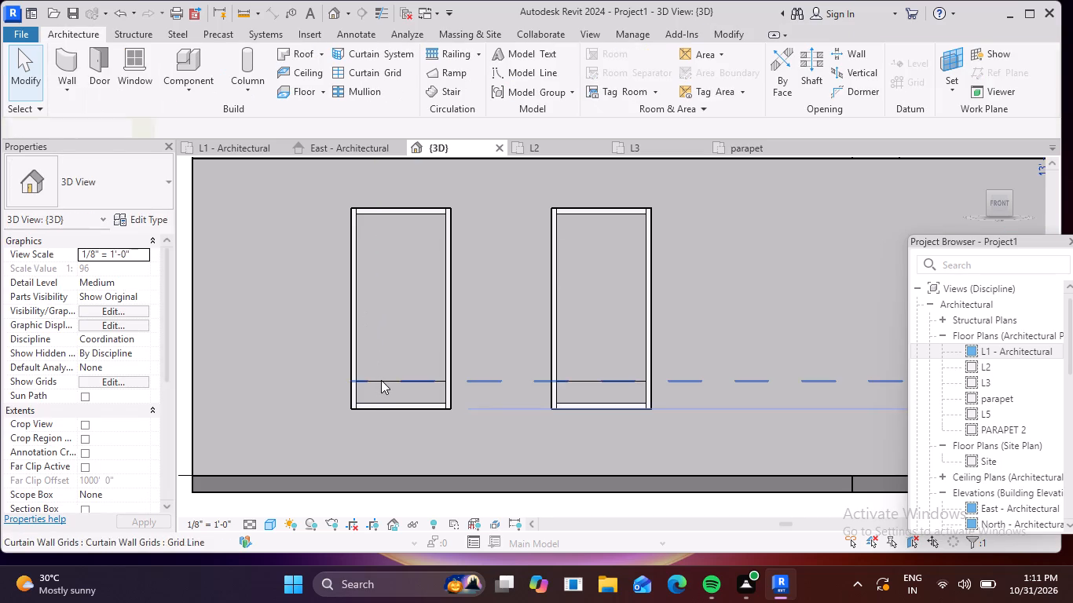
key("Delete")
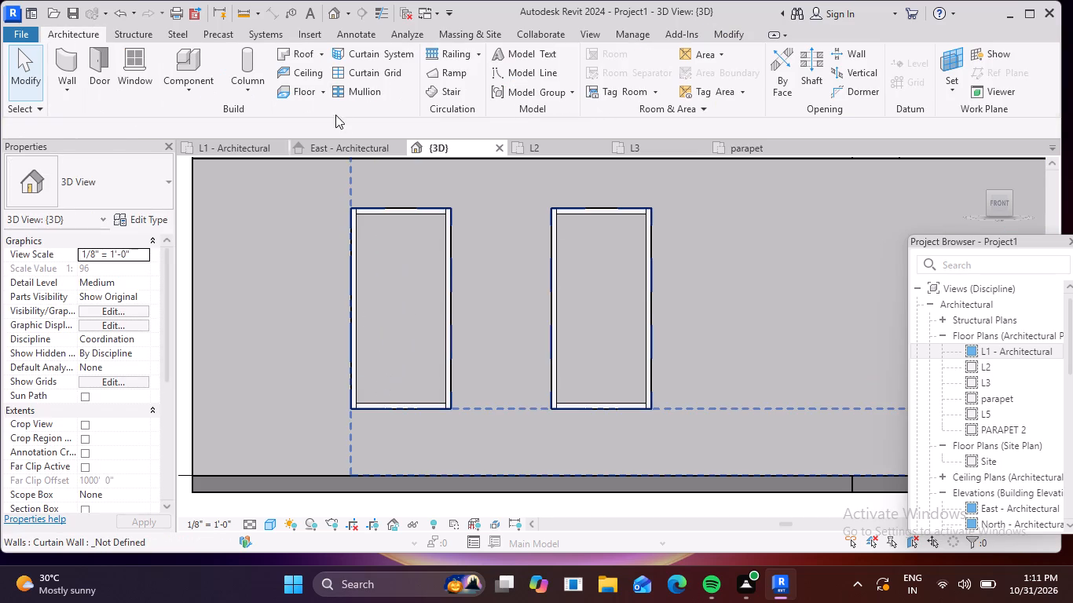
Place two one-segment vertical curtain grid lines in the leftmost ground-floor opening, dividing it into three vertical strips.
left_click(381, 75)
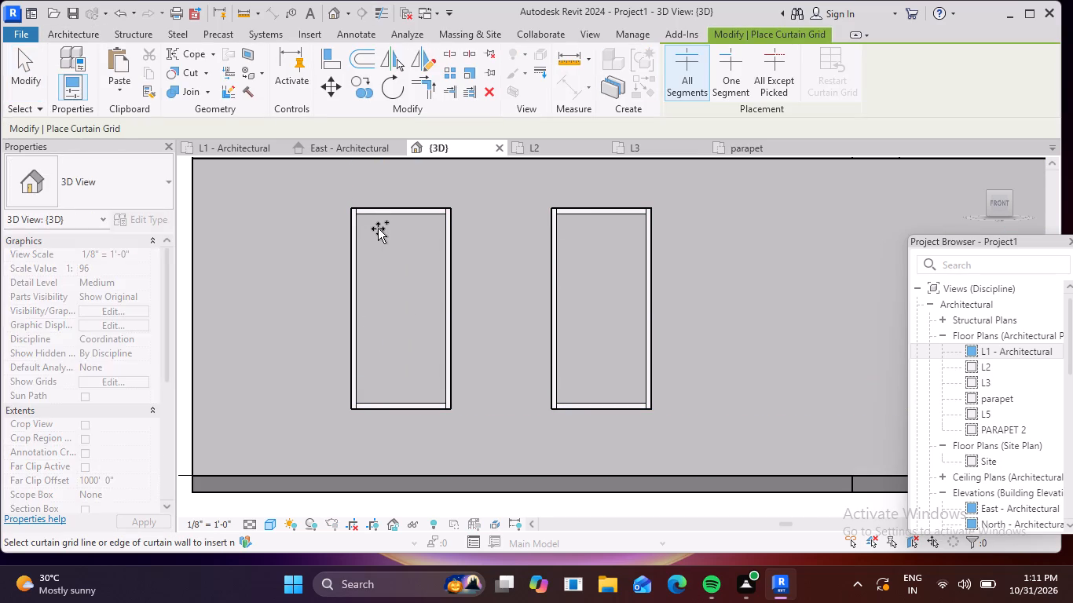
left_click(378, 228)
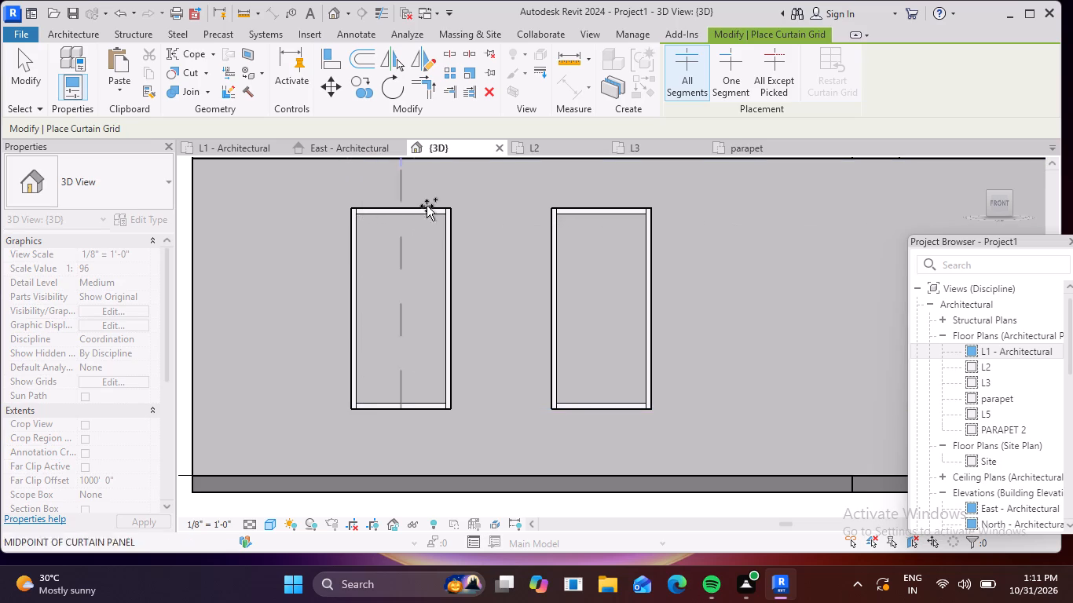
scroll(397, 271, "down", 2)
left_click_drag(423, 254, 520, 199)
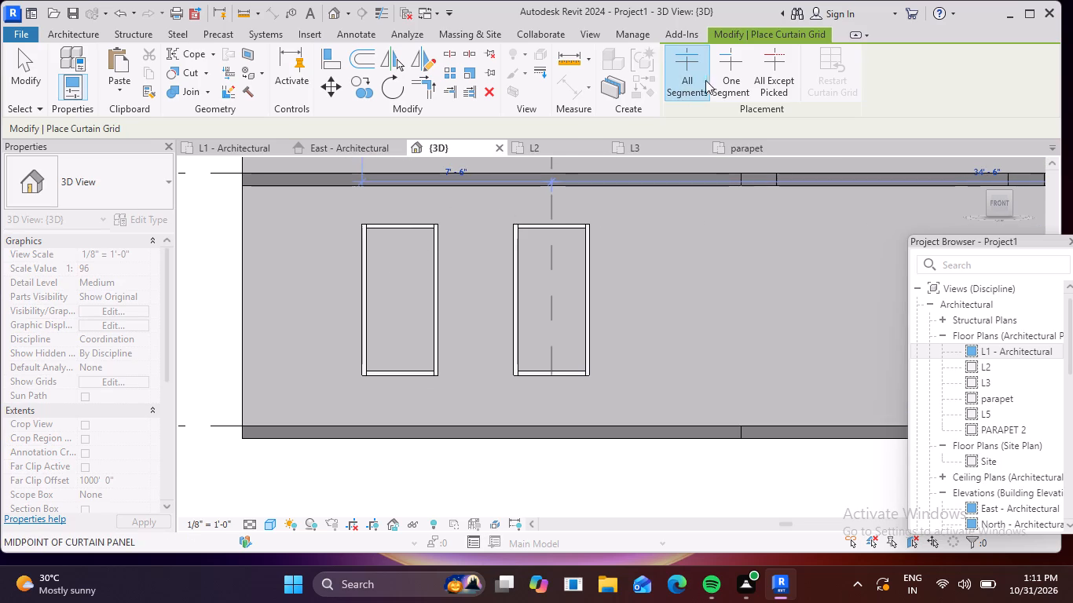
left_click(724, 68)
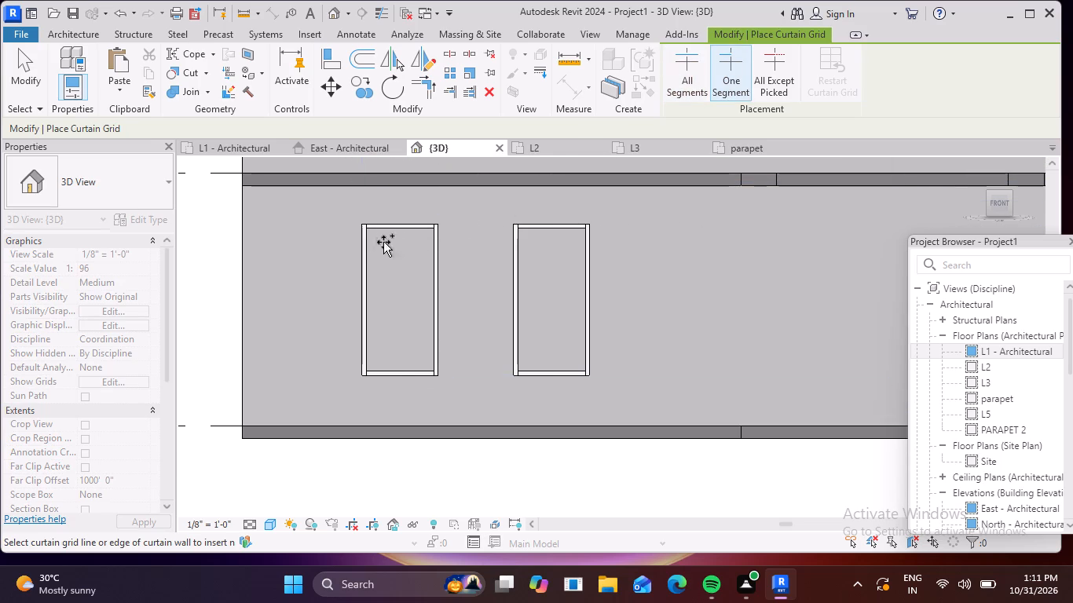
scroll(390, 231, "up", 3)
left_click(375, 227)
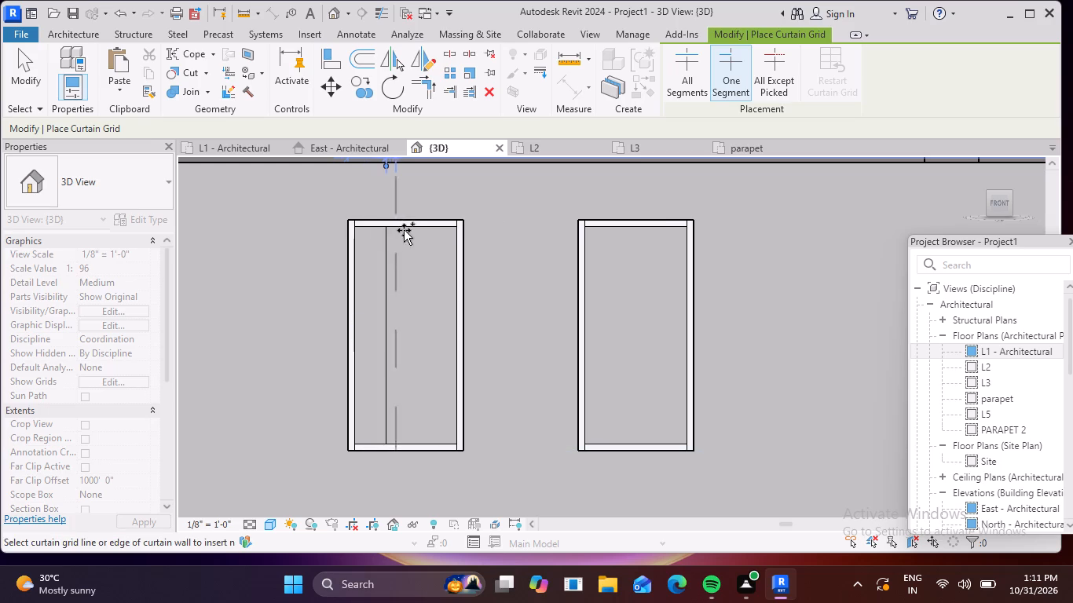
left_click(423, 233)
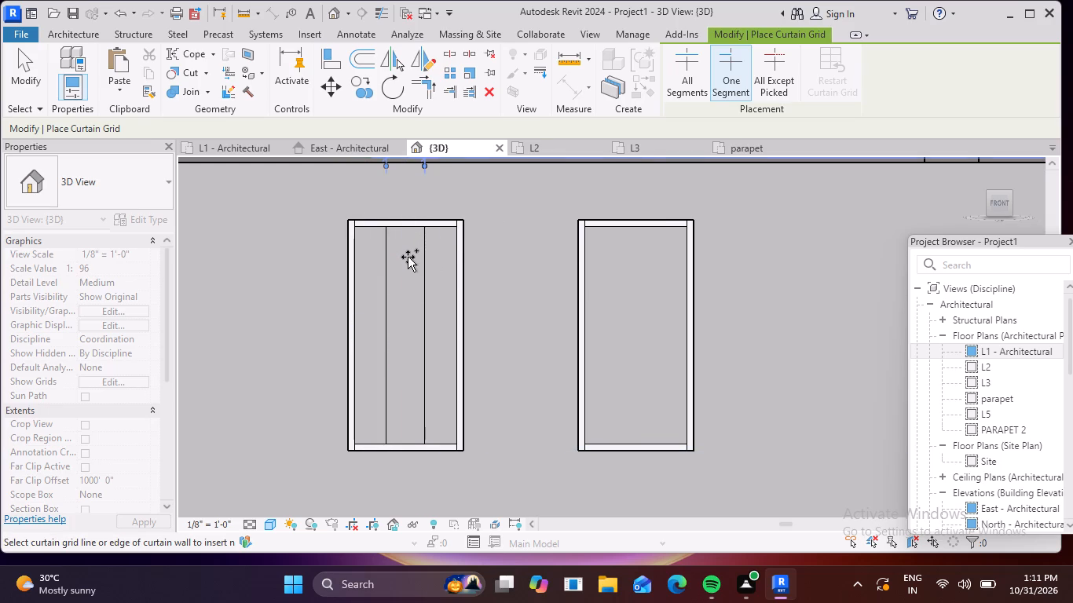
left_click(408, 257)
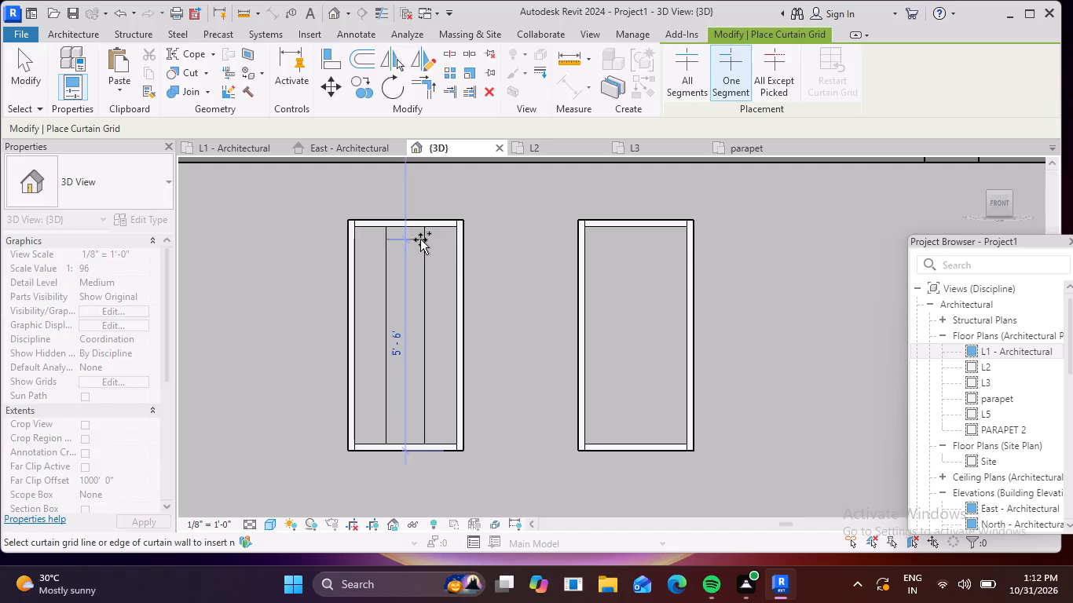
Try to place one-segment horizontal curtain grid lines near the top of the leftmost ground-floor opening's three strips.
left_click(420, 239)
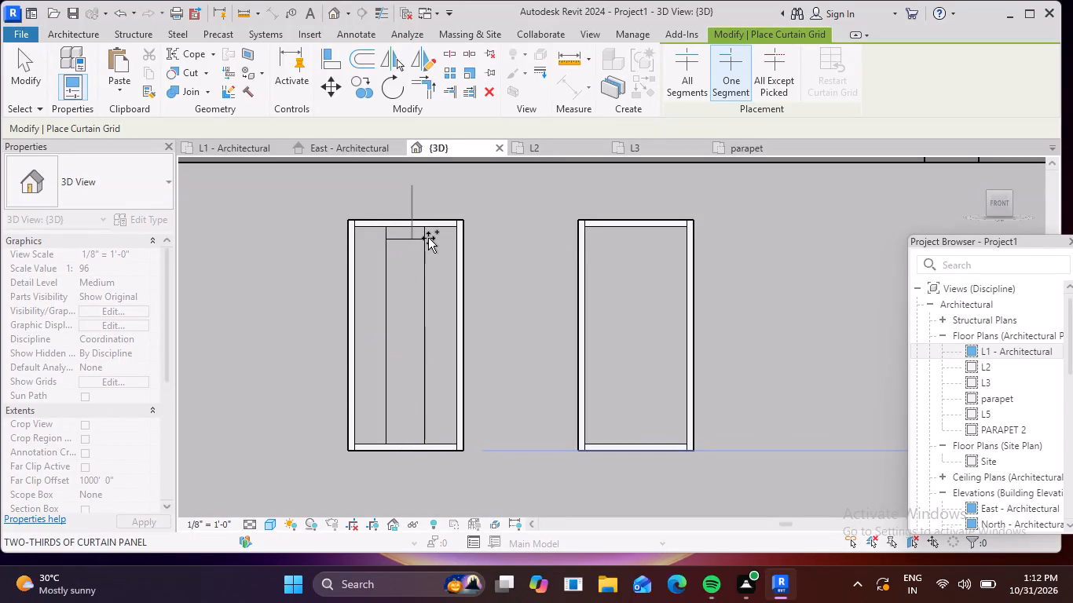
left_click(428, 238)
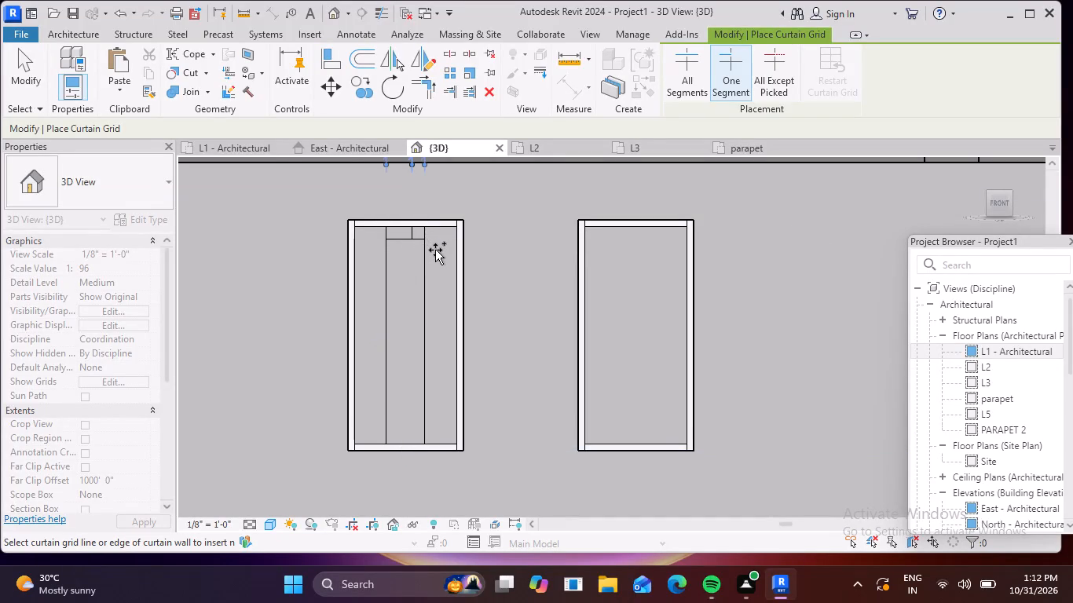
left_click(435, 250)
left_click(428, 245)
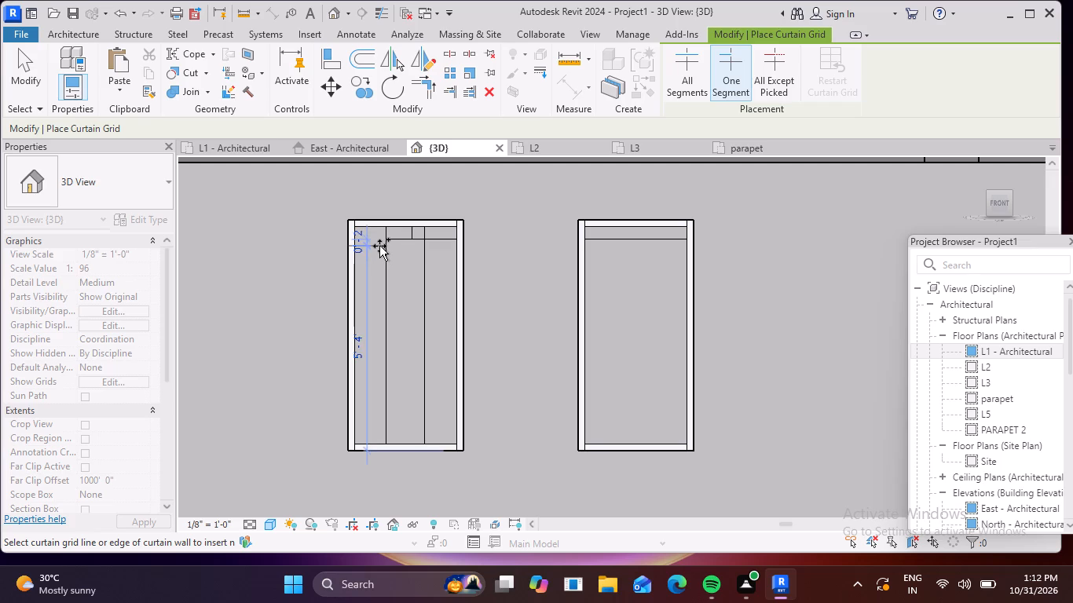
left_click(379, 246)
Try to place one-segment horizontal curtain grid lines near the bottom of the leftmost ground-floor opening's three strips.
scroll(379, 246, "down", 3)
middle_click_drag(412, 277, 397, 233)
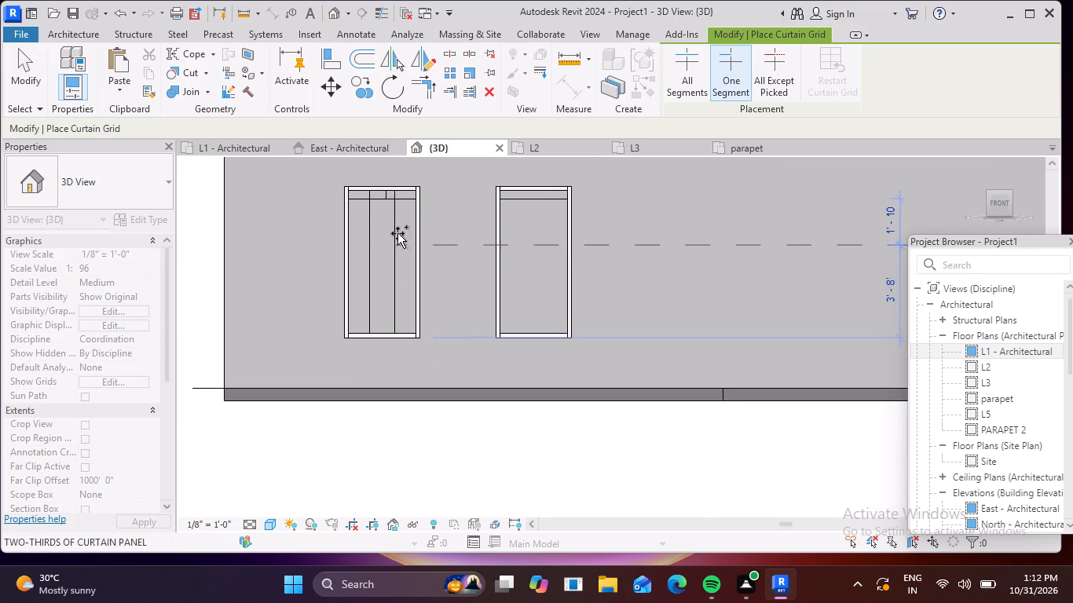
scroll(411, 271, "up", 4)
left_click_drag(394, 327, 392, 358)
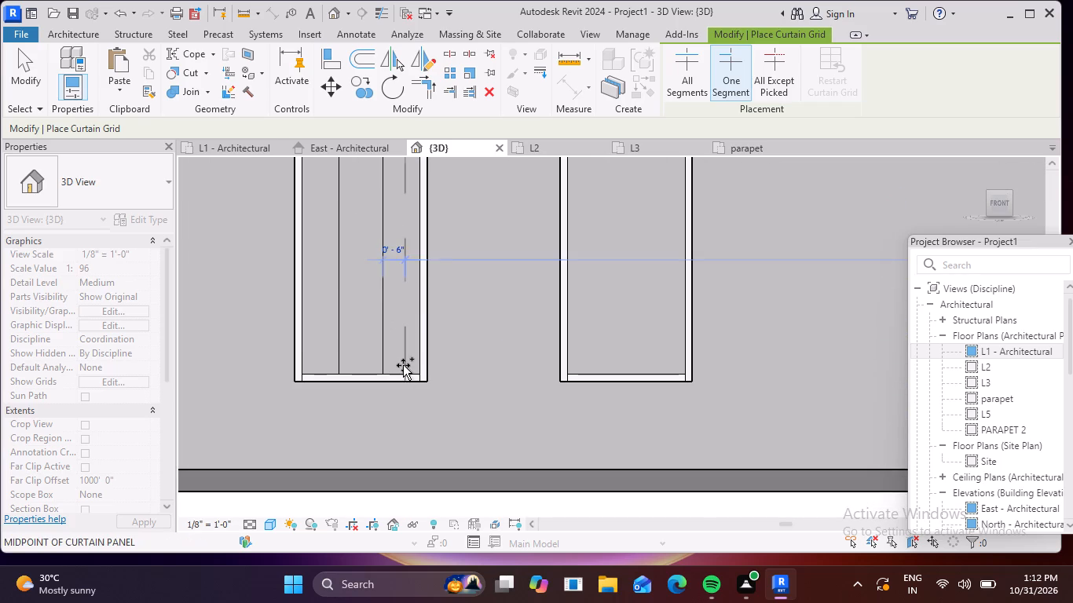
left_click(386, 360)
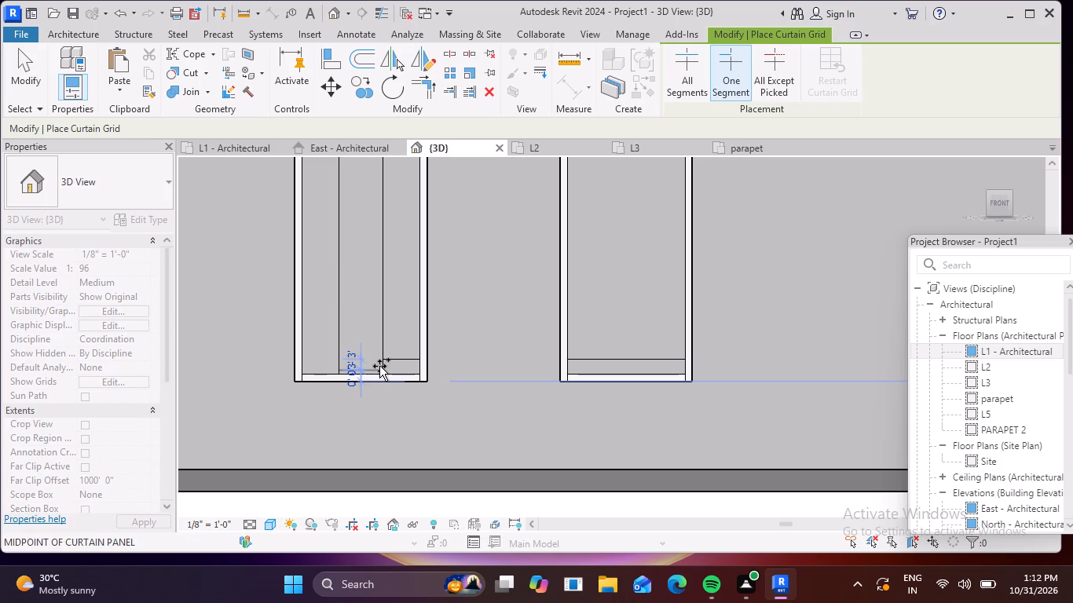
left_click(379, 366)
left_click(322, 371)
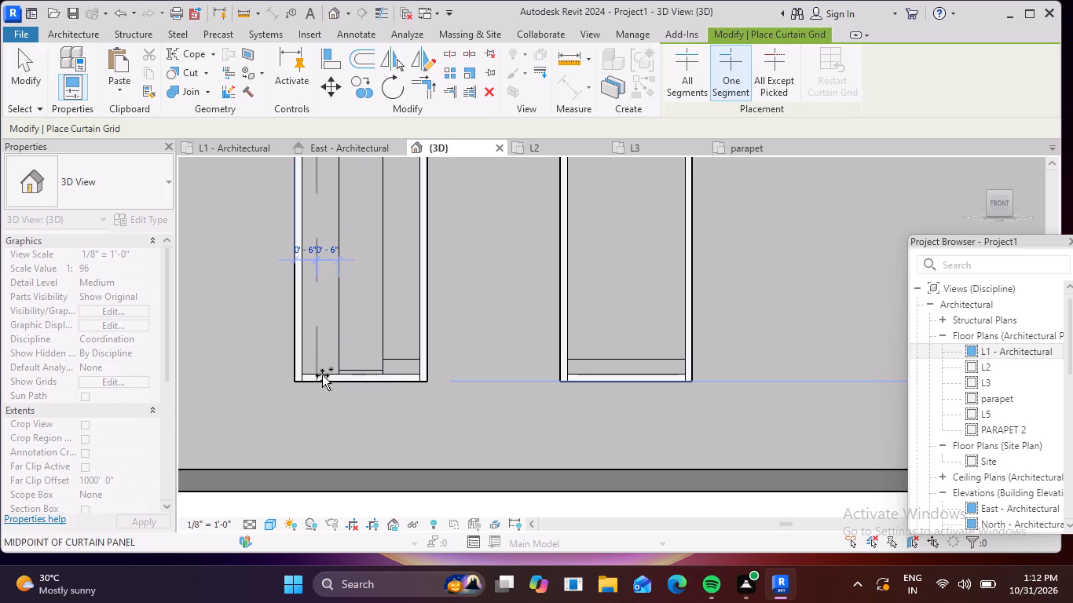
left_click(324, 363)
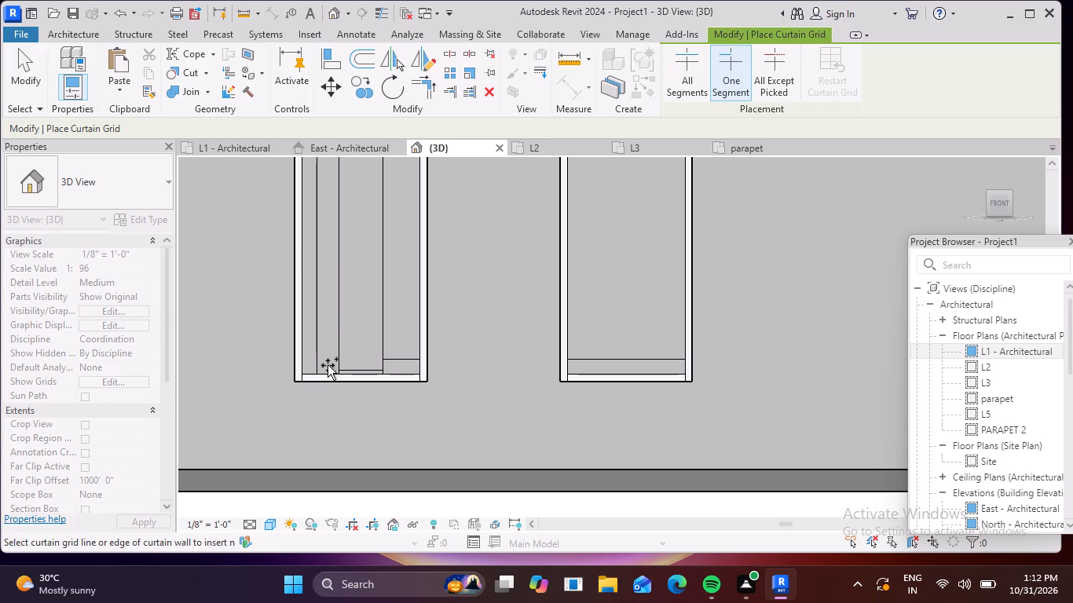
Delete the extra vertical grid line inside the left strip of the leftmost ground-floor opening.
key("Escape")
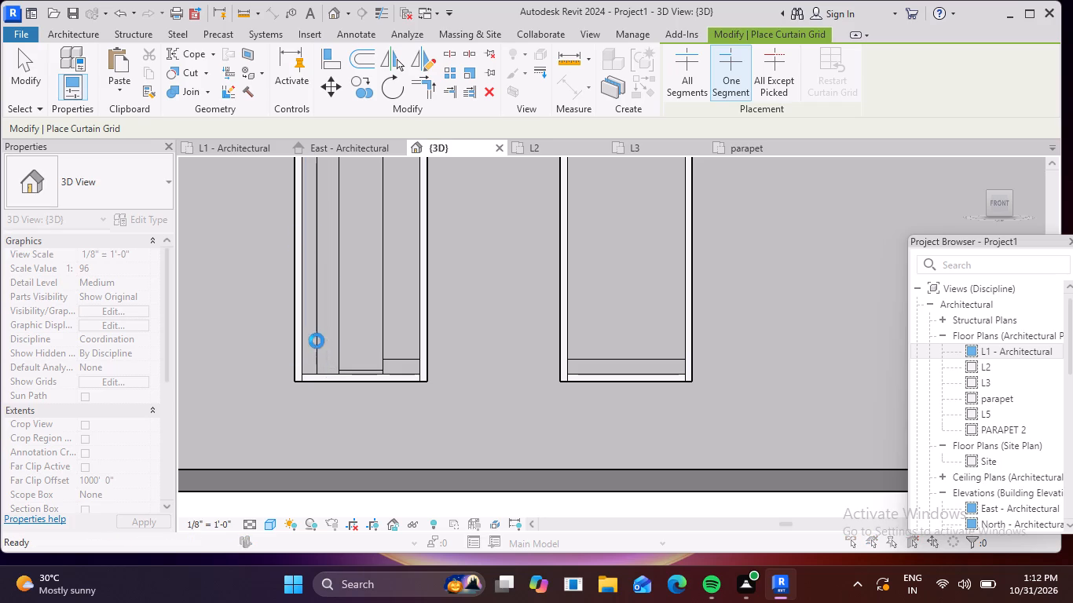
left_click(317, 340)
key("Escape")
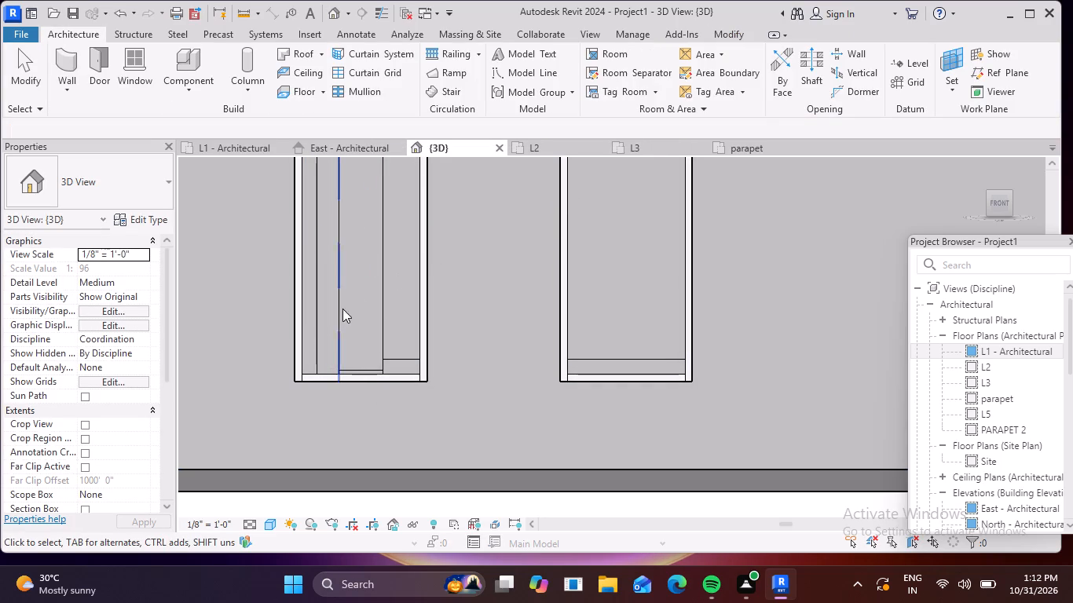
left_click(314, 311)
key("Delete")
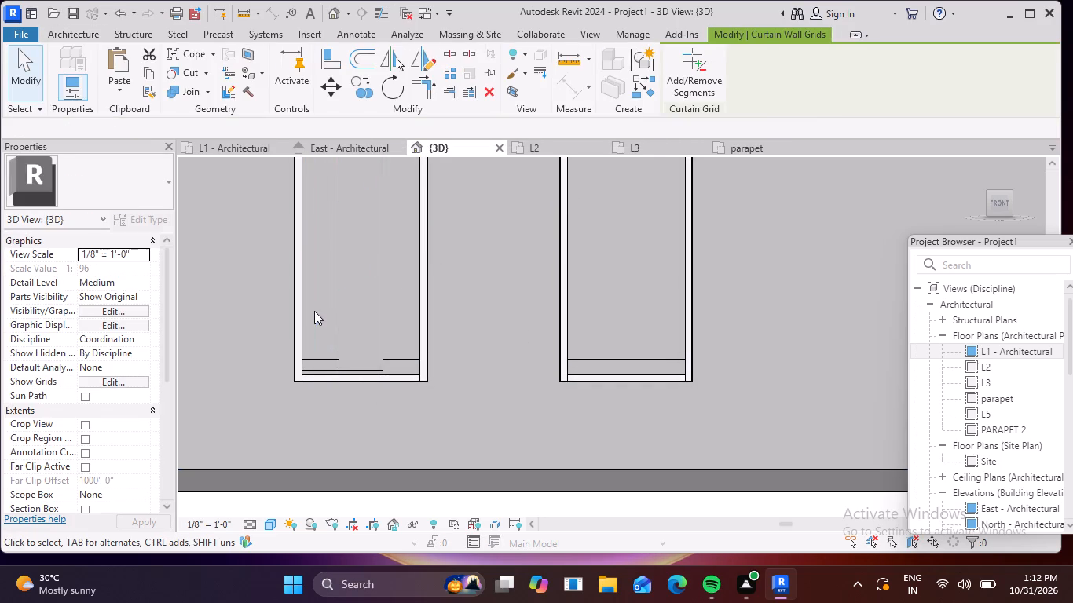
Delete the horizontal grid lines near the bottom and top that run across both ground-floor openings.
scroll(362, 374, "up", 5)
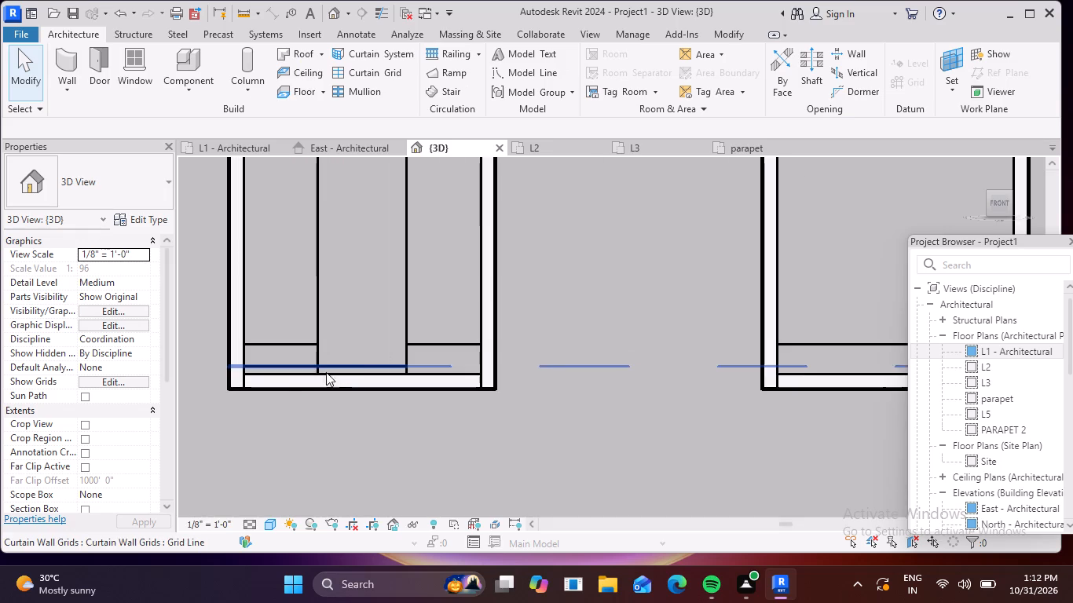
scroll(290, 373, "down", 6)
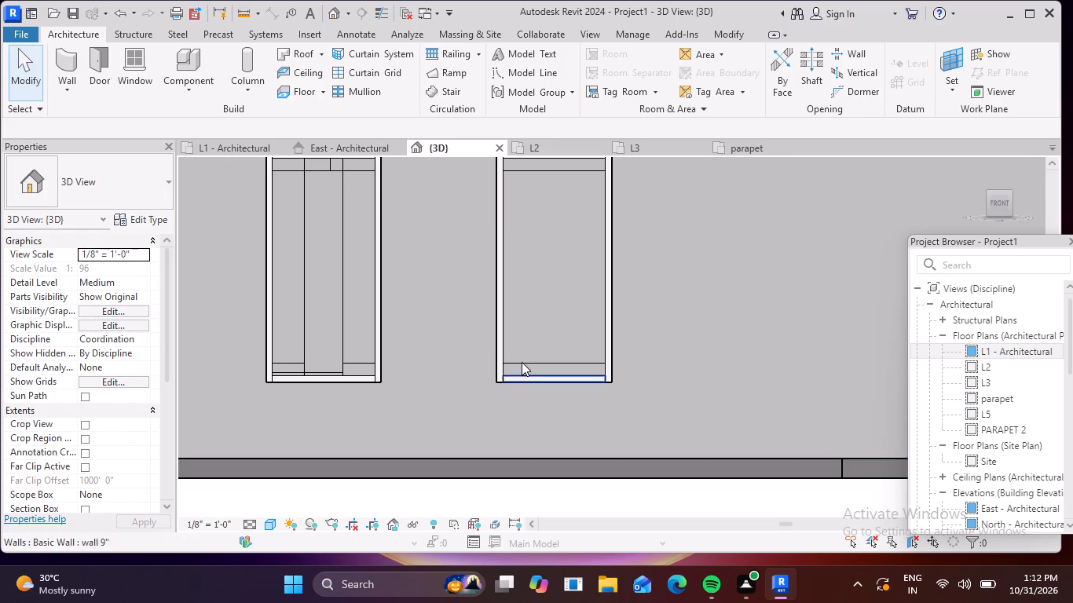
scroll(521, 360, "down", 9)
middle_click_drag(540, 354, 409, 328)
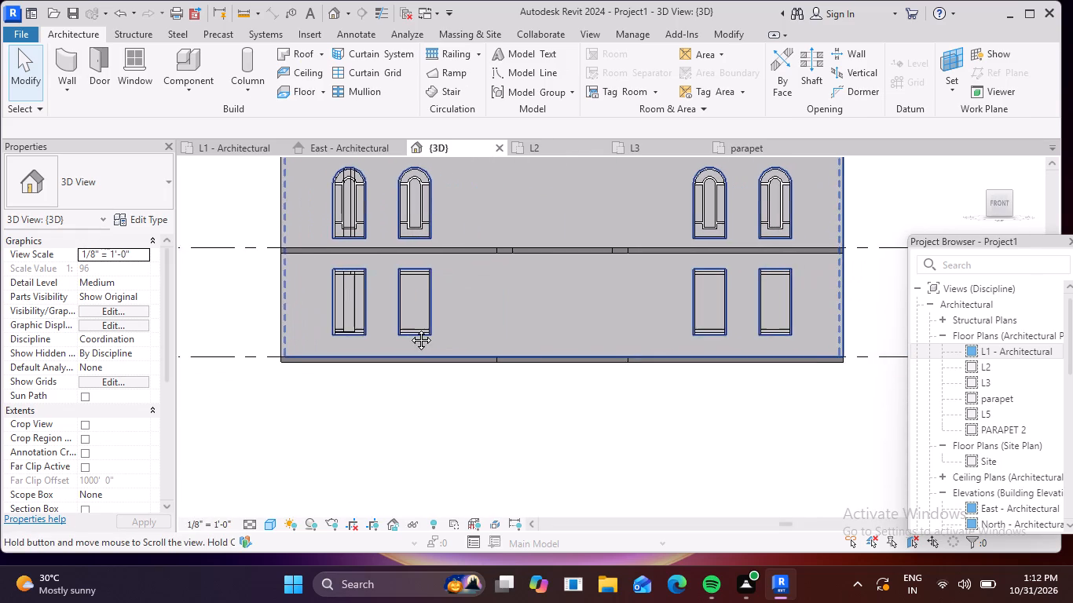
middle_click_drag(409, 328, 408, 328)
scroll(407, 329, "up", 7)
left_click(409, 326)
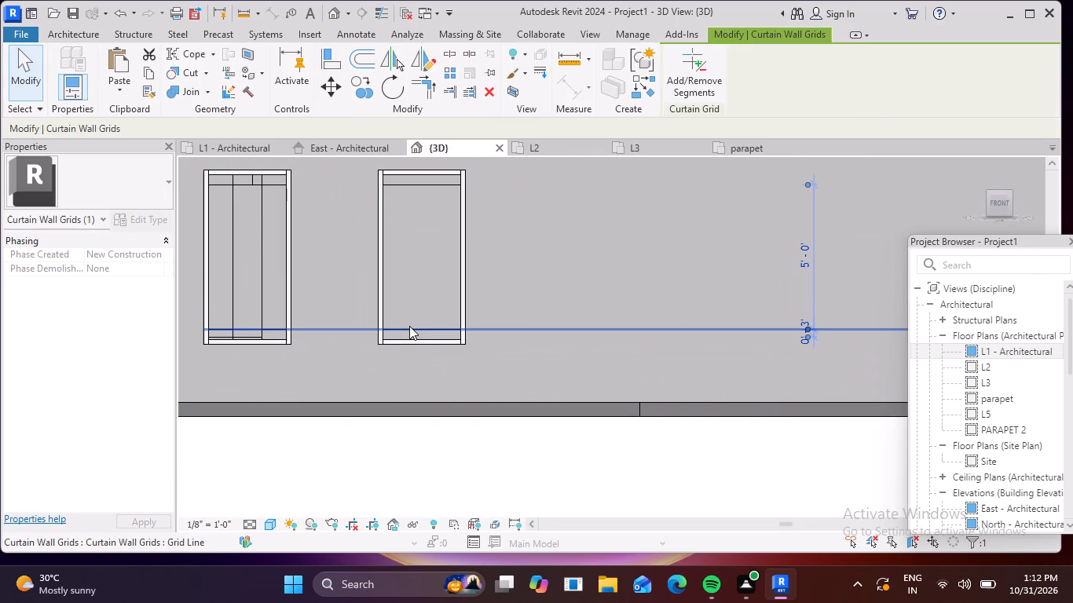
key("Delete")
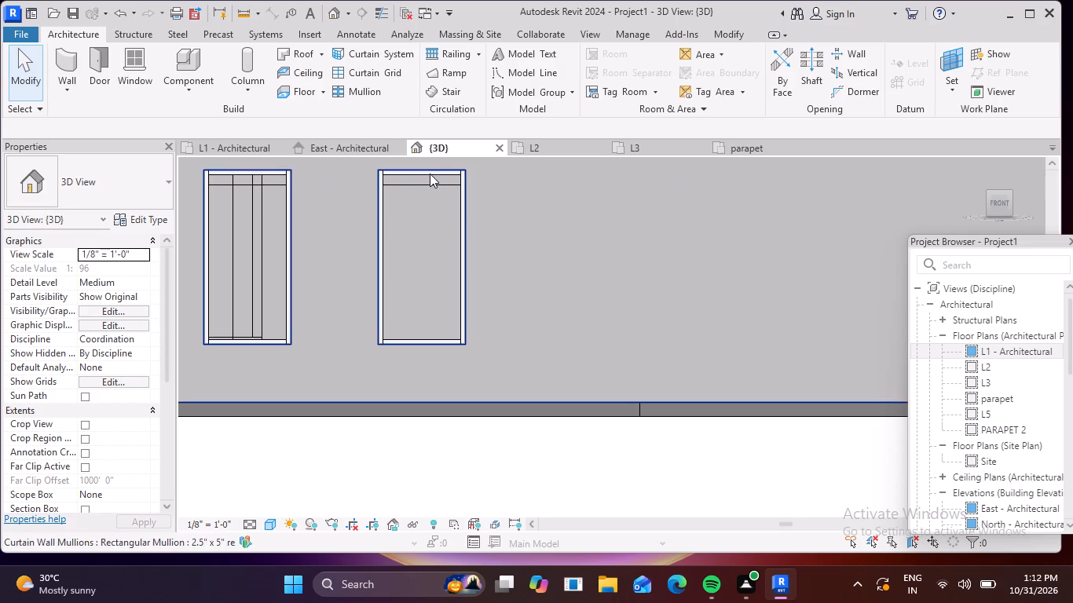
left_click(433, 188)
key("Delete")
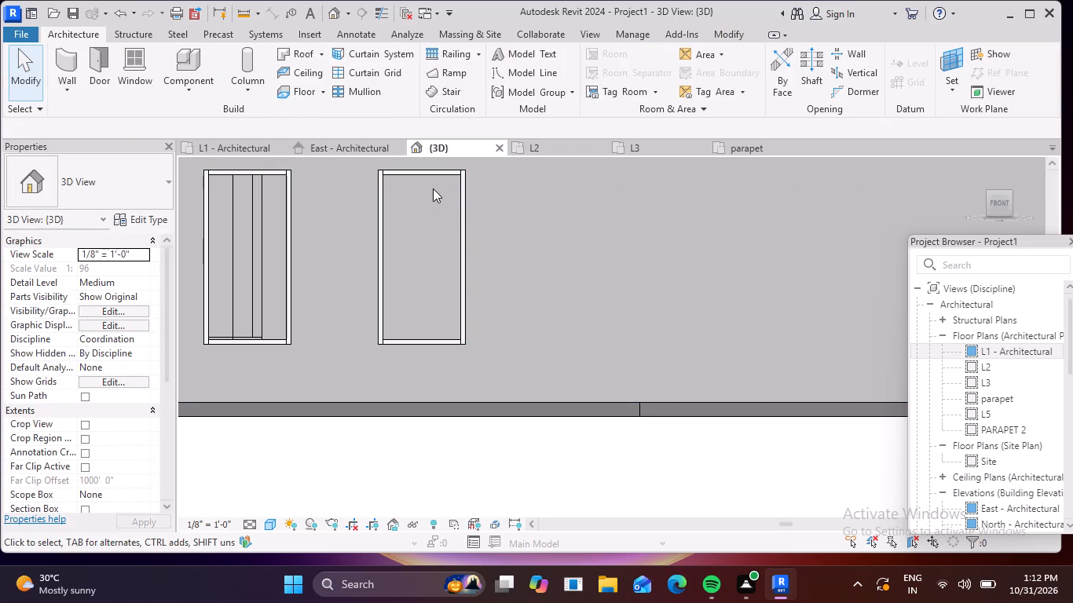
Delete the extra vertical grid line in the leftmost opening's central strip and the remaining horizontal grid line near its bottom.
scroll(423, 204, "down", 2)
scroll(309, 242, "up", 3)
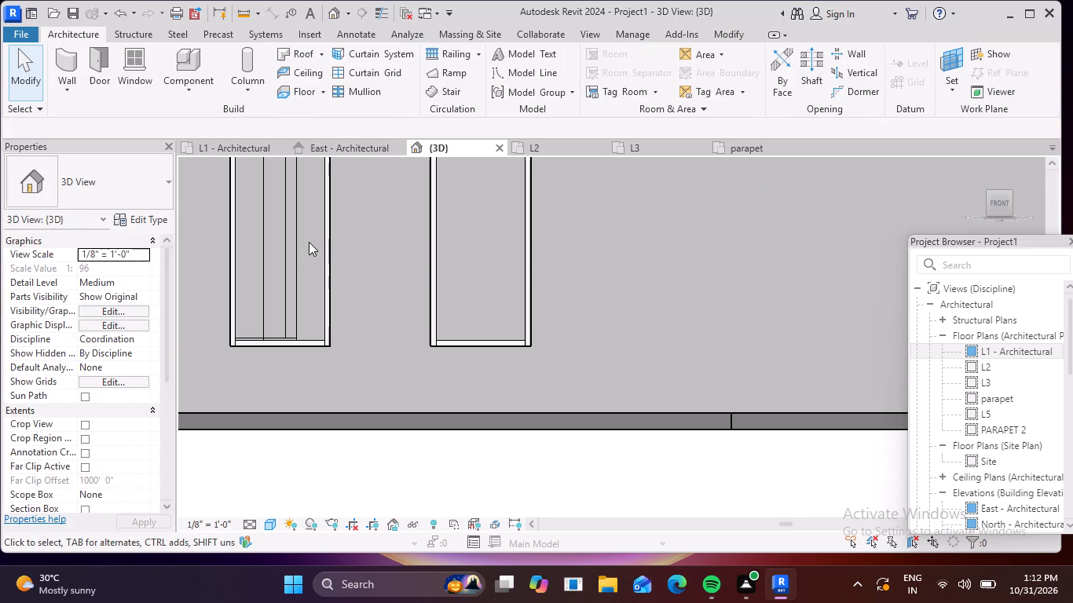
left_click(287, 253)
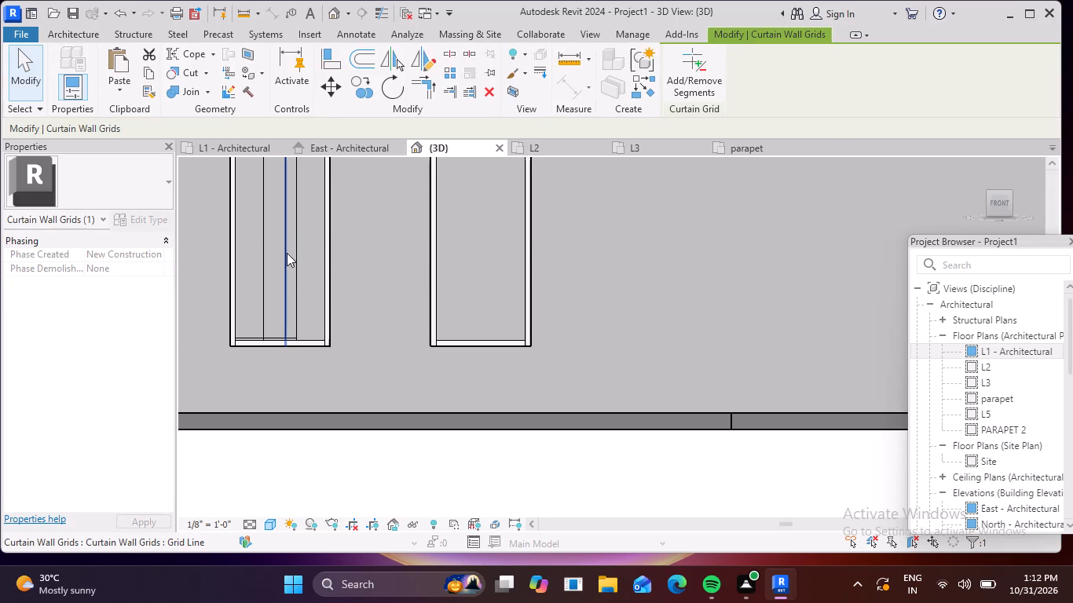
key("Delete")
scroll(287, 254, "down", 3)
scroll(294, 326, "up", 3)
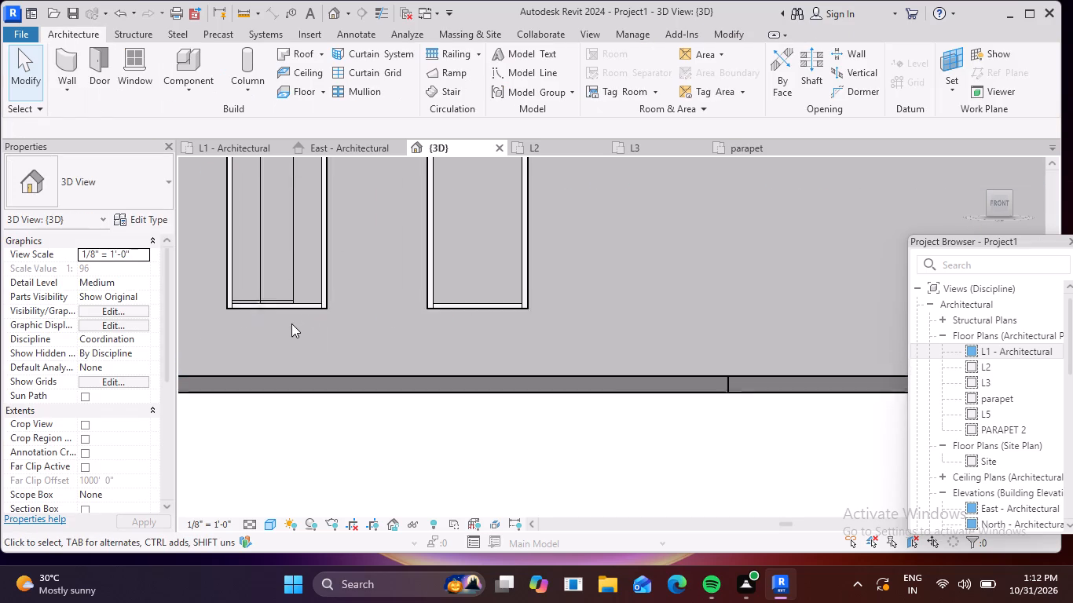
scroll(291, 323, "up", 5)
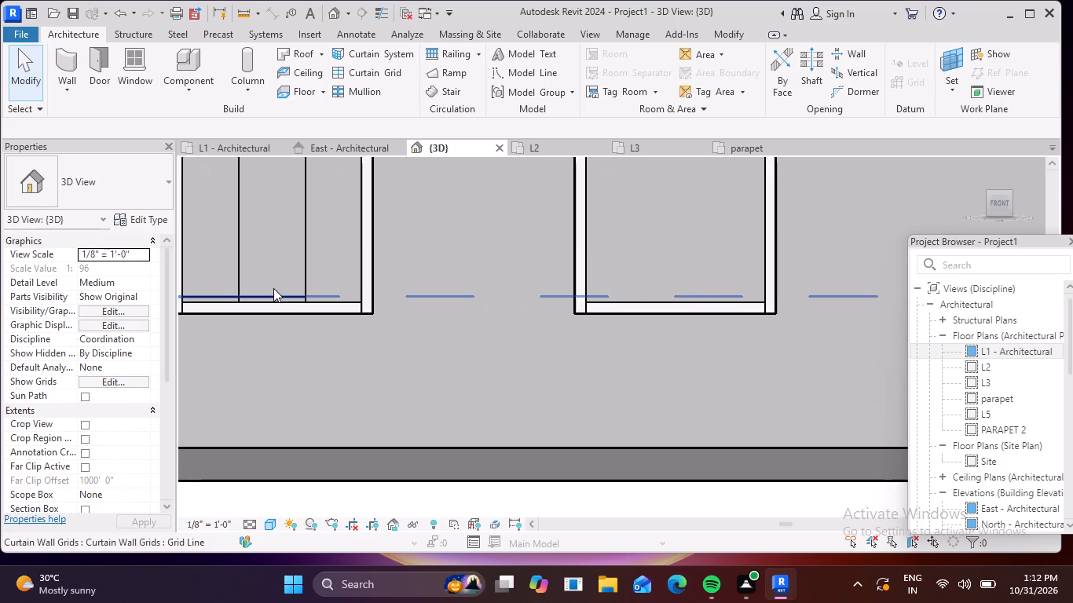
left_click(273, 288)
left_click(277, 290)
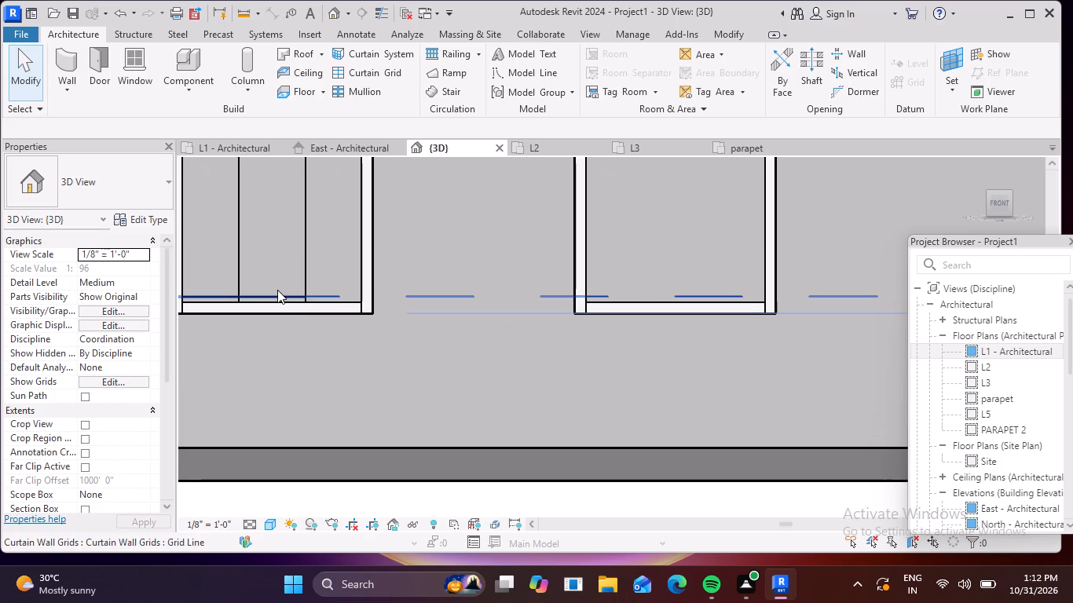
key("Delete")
Place two all-segments horizontal curtain grid lines about 3' - 9" apart near the top and bottom of the ground-floor openings.
scroll(277, 290, "down", 6)
middle_click_drag(323, 301, 338, 411)
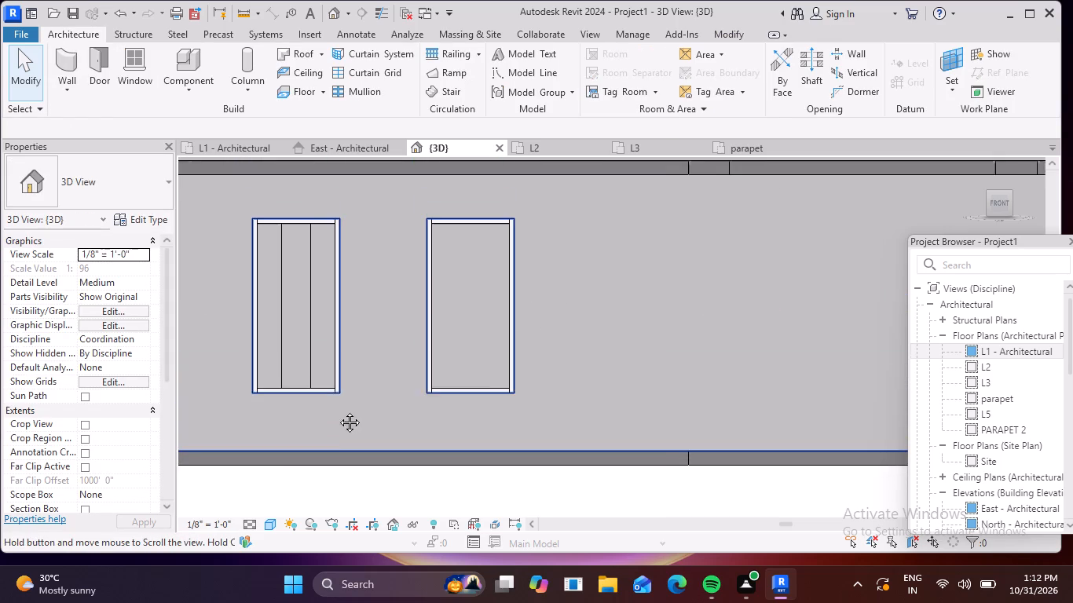
middle_click_drag(338, 411, 340, 422)
scroll(318, 244, "up", 4)
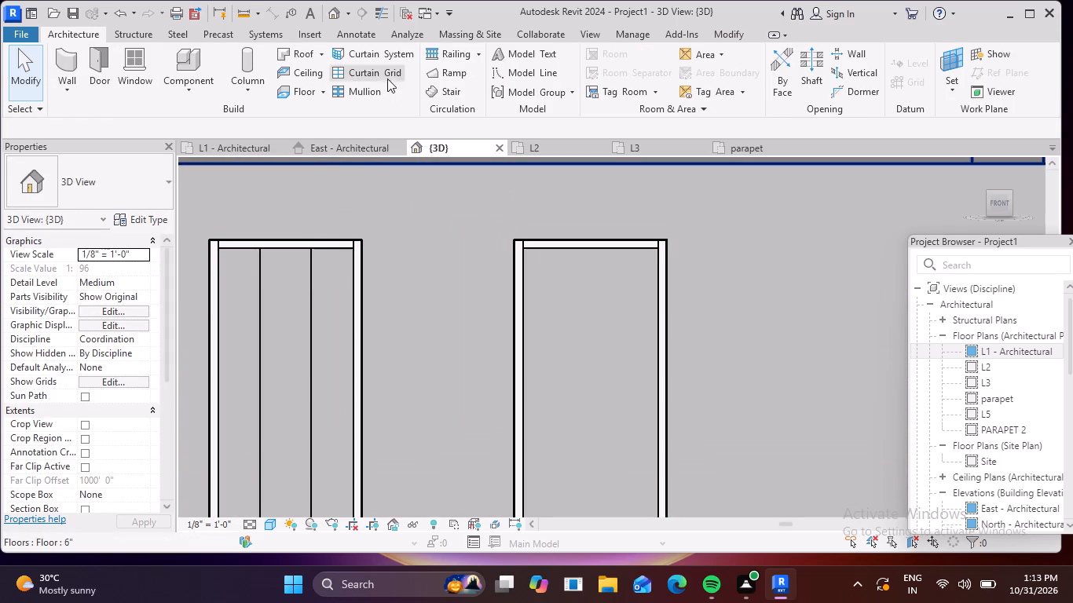
left_click(387, 74)
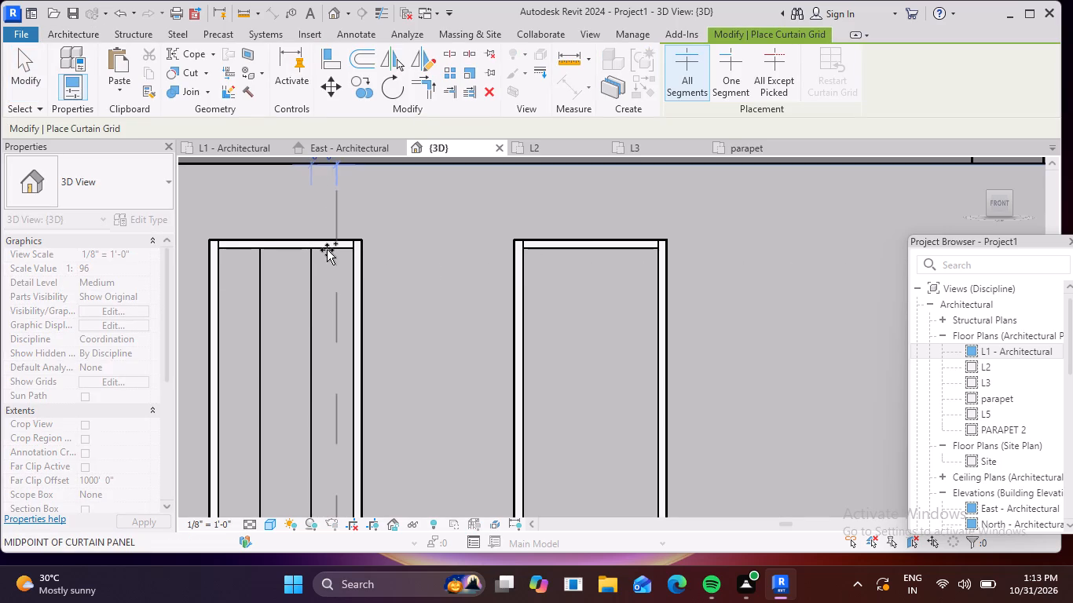
left_click(309, 296)
scroll(313, 299, "down", 3)
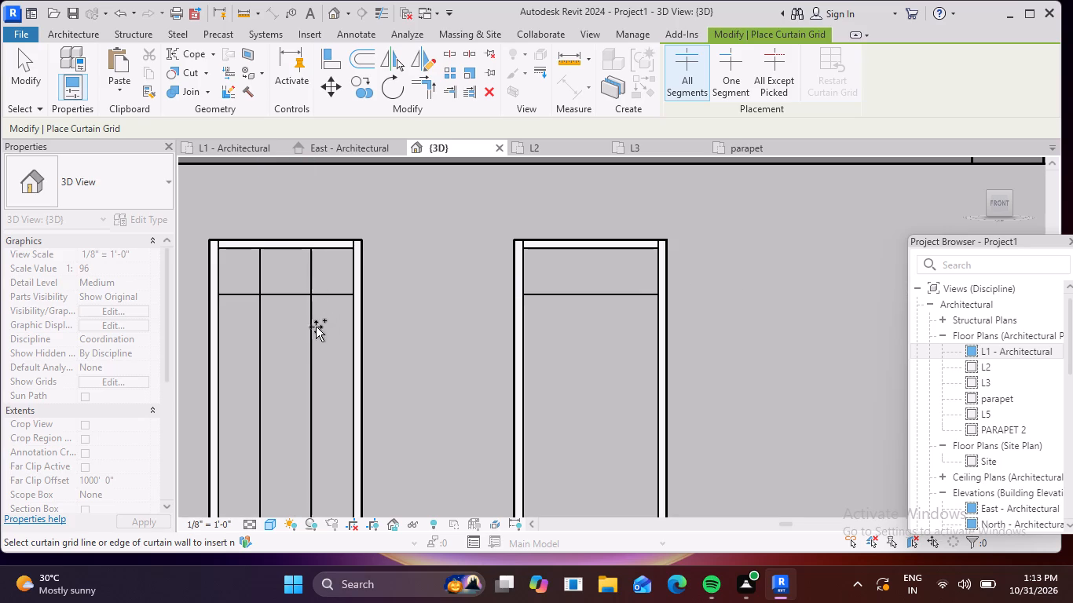
middle_click_drag(310, 336, 344, 196)
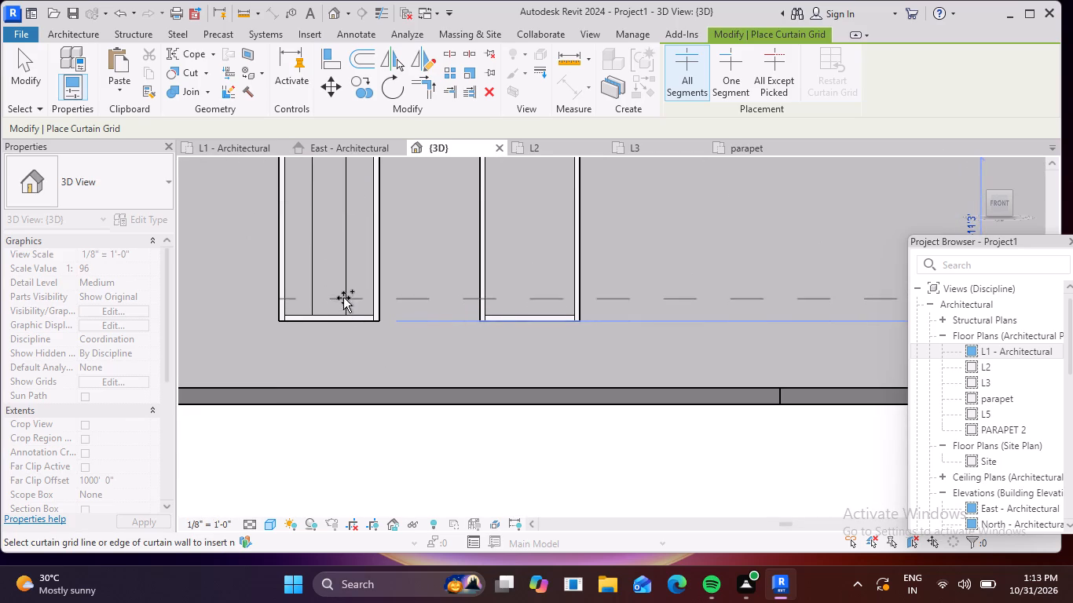
left_click(346, 281)
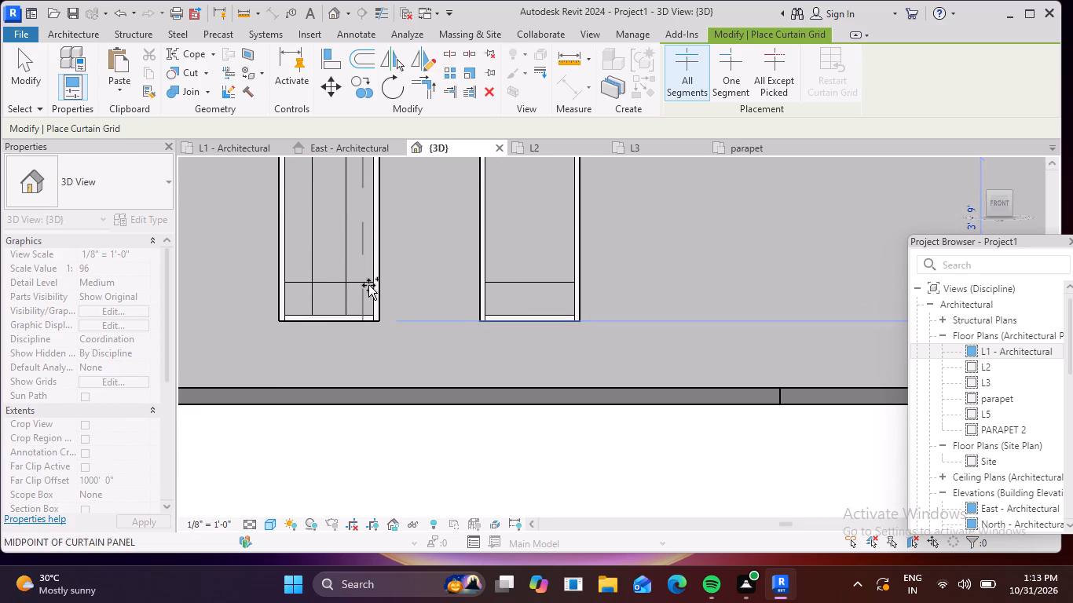
scroll(372, 287, "down", 4)
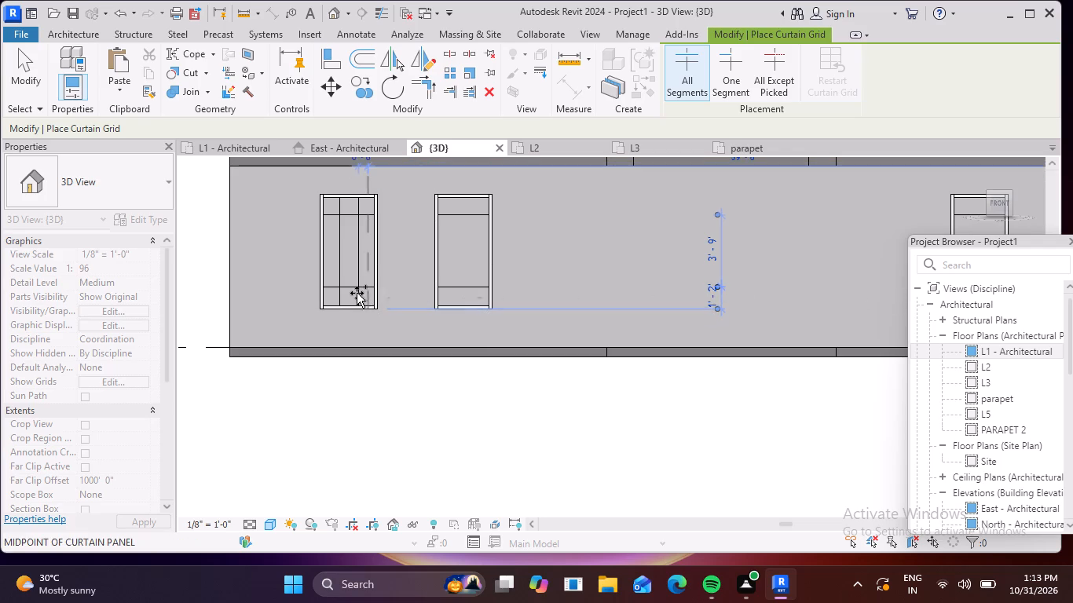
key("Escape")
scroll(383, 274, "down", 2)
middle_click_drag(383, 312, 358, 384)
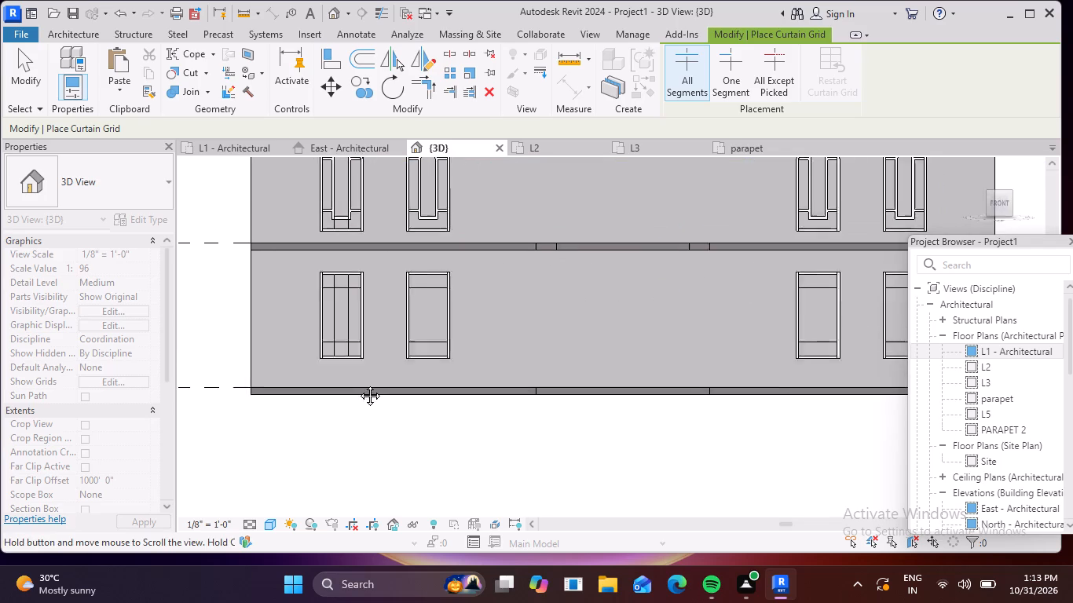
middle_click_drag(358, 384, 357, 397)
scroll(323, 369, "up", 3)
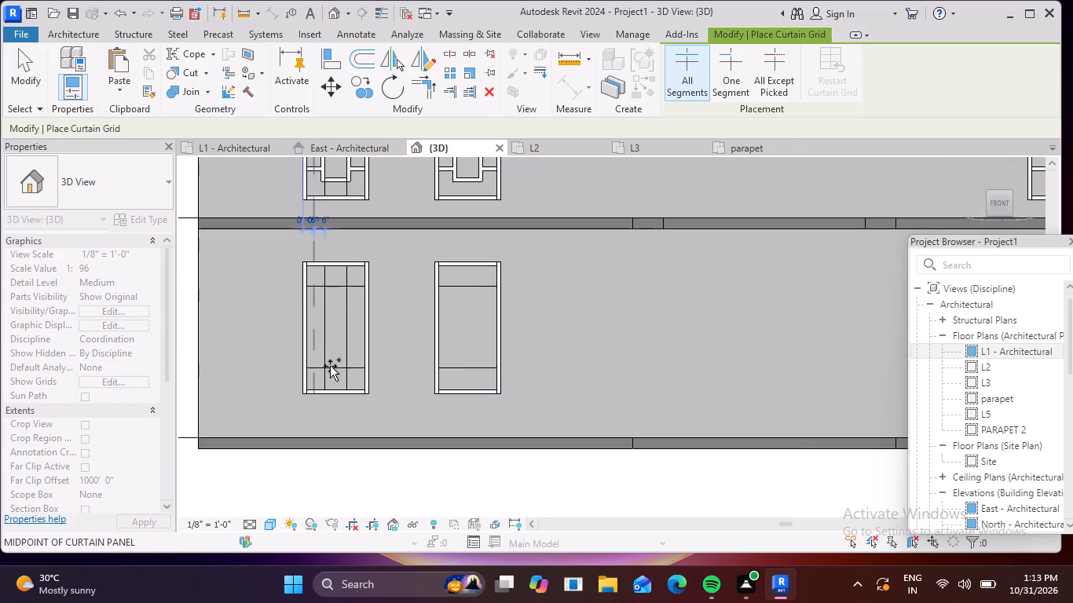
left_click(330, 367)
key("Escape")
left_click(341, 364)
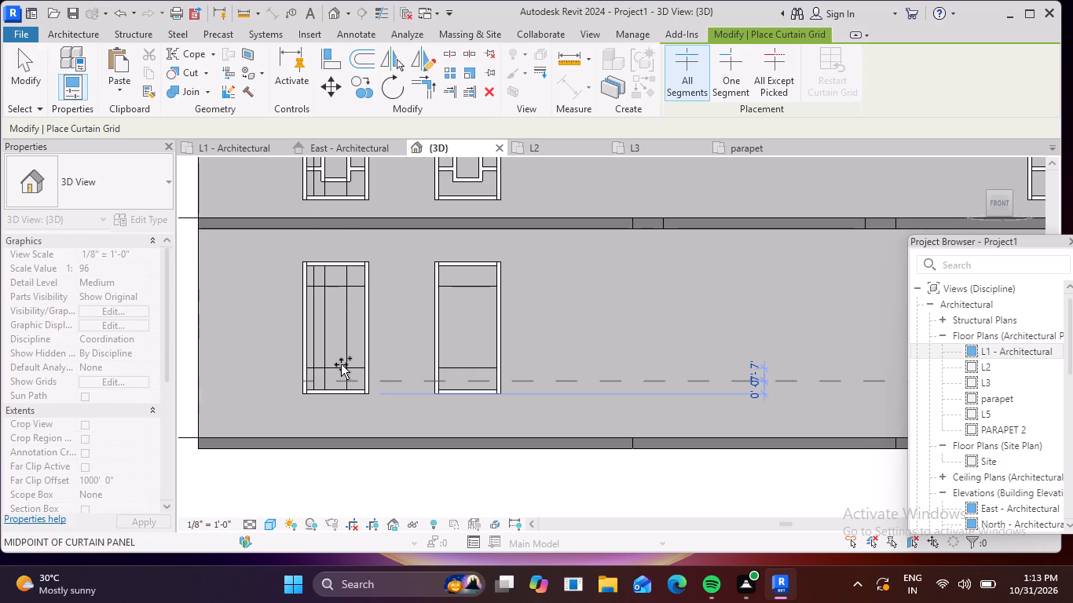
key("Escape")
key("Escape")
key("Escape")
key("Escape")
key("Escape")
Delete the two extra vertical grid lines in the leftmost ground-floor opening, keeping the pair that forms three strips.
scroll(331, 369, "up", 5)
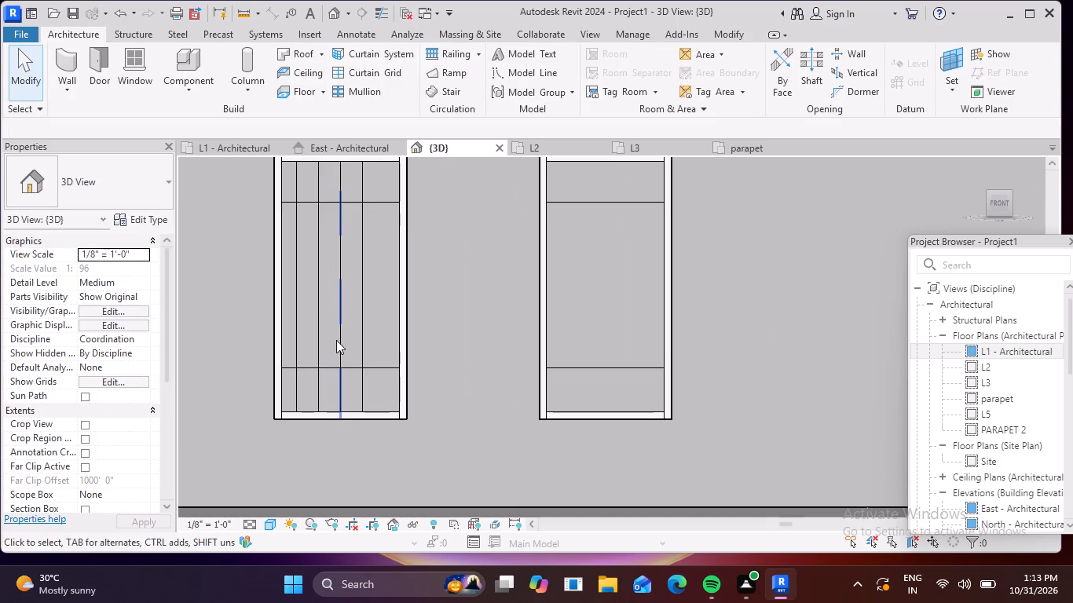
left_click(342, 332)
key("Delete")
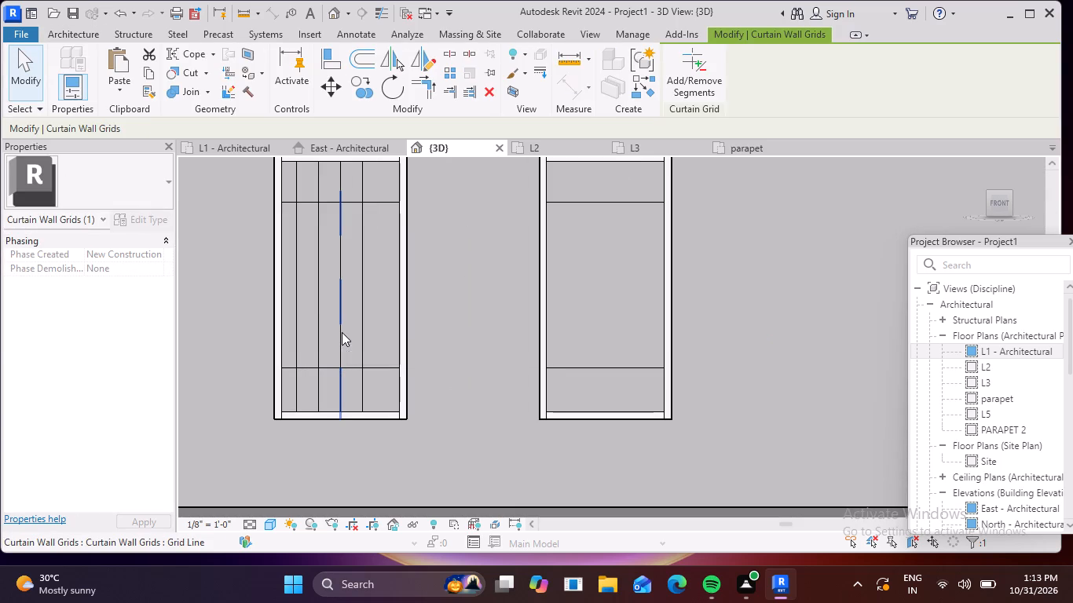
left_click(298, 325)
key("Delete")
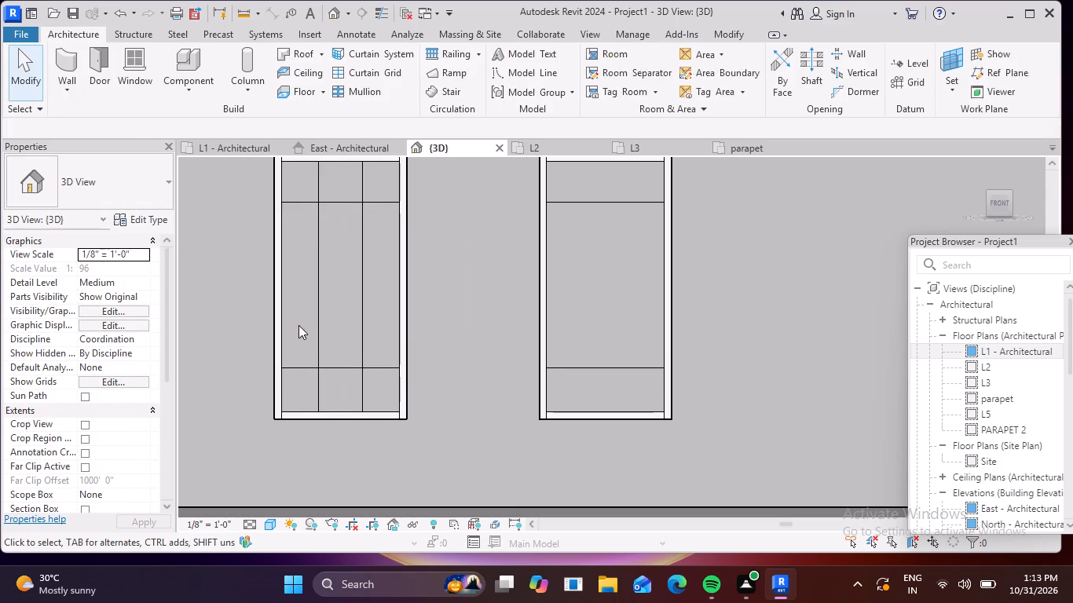
Compare the grid divisions of the two leftmost ground-floor openings with the framed arched windows above them.
scroll(356, 355, "down", 3)
middle_click_drag(359, 360, 351, 455)
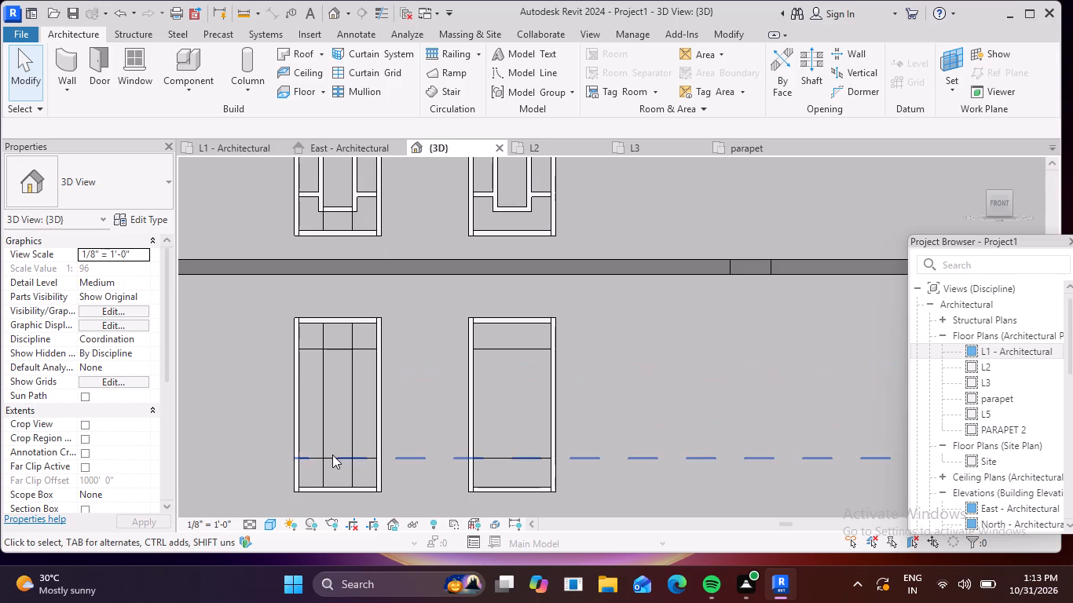
scroll(339, 455, "down", 4)
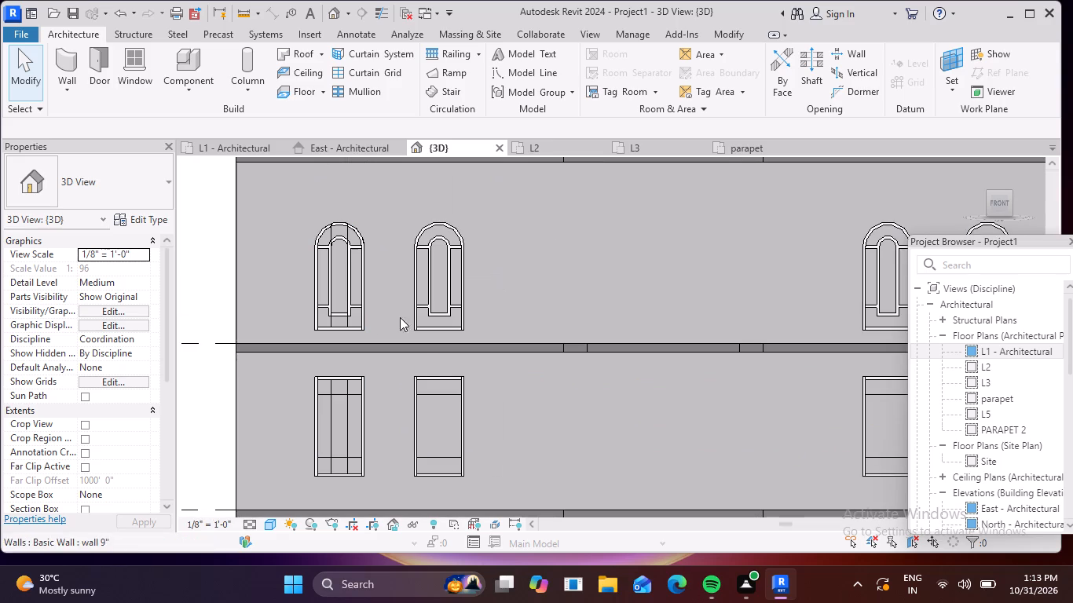
scroll(366, 311, "up", 4)
scroll(331, 365, "down", 2)
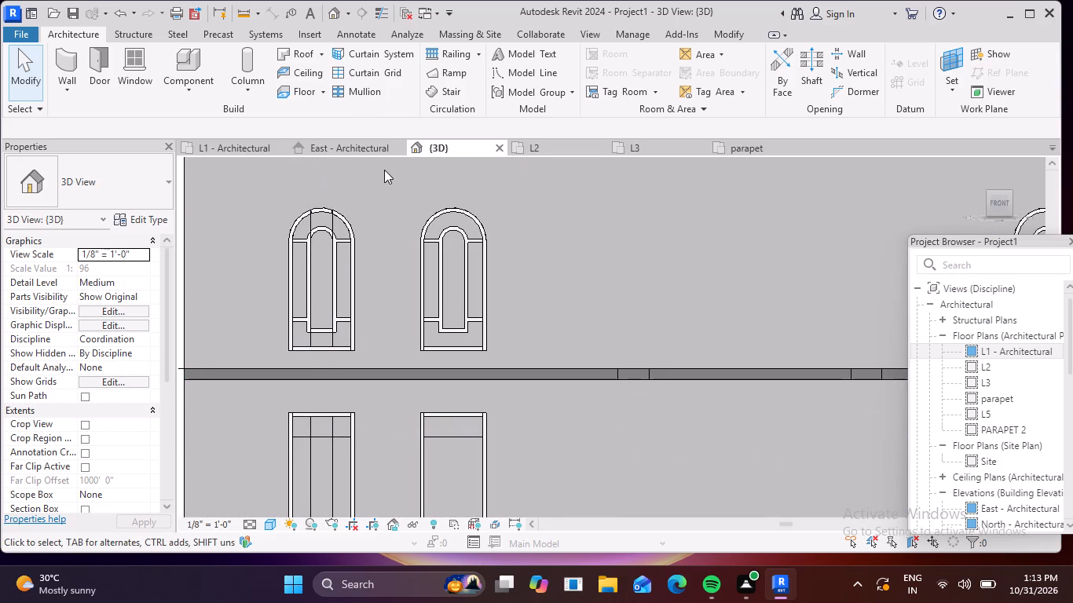
scroll(339, 324, "up", 4)
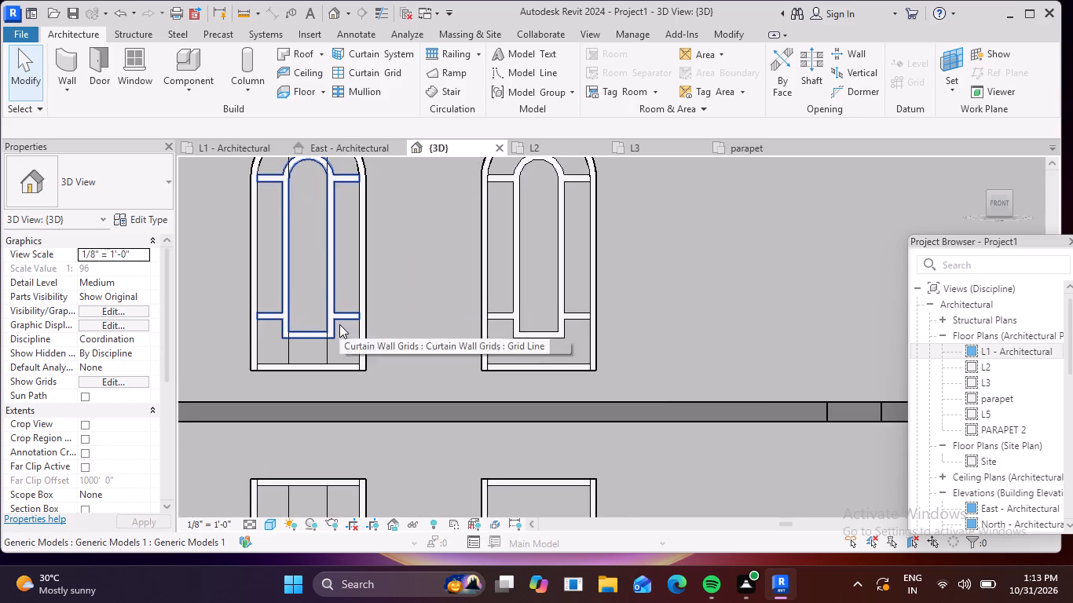
scroll(339, 327, "up", 4)
scroll(338, 343, "down", 7)
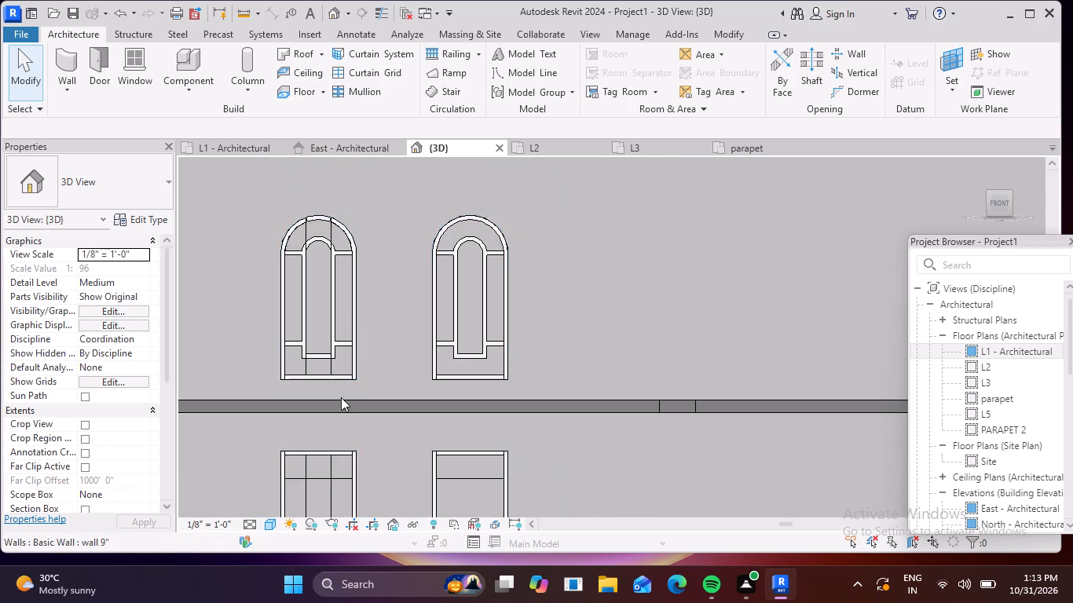
scroll(320, 481, "up", 3)
middle_click_drag(325, 464, 392, 216)
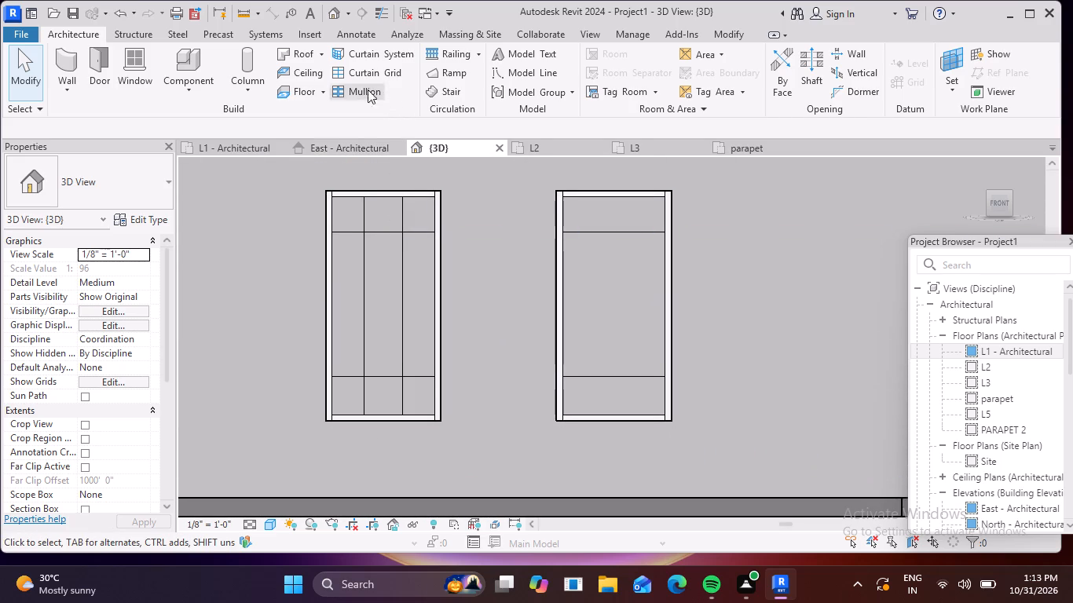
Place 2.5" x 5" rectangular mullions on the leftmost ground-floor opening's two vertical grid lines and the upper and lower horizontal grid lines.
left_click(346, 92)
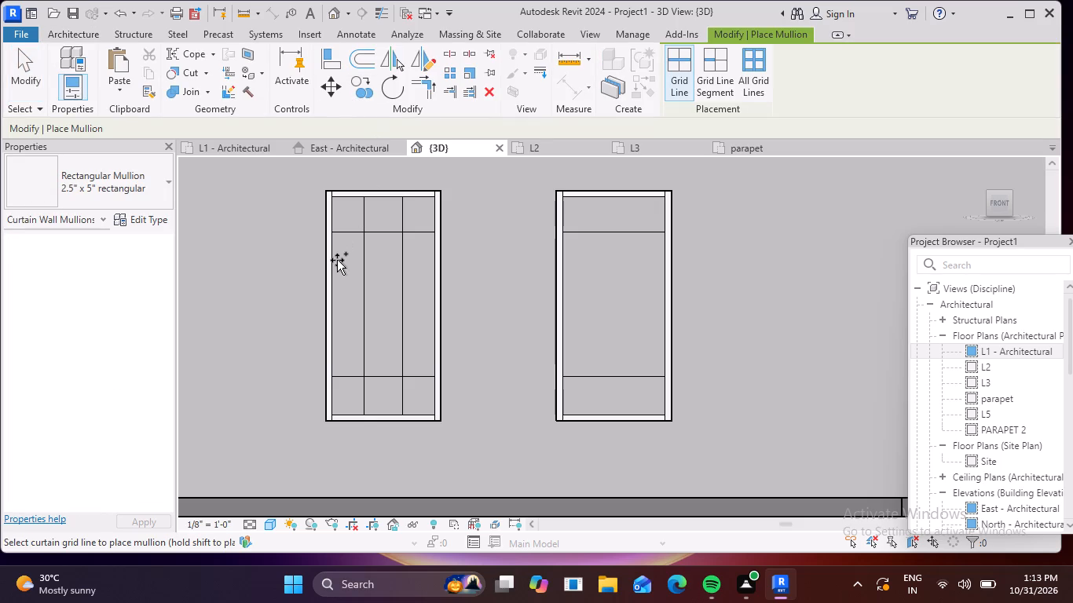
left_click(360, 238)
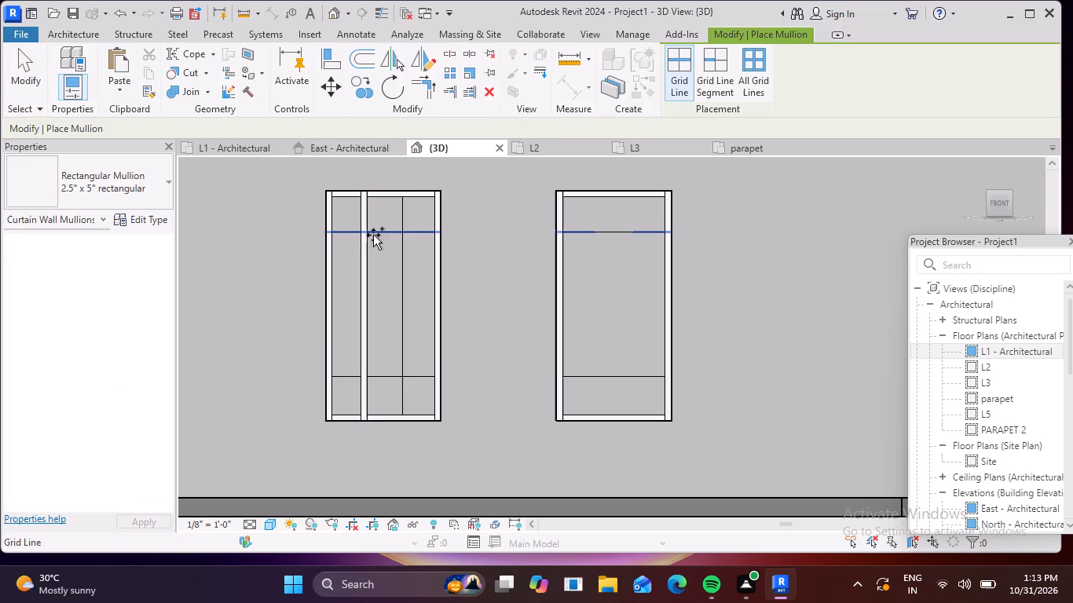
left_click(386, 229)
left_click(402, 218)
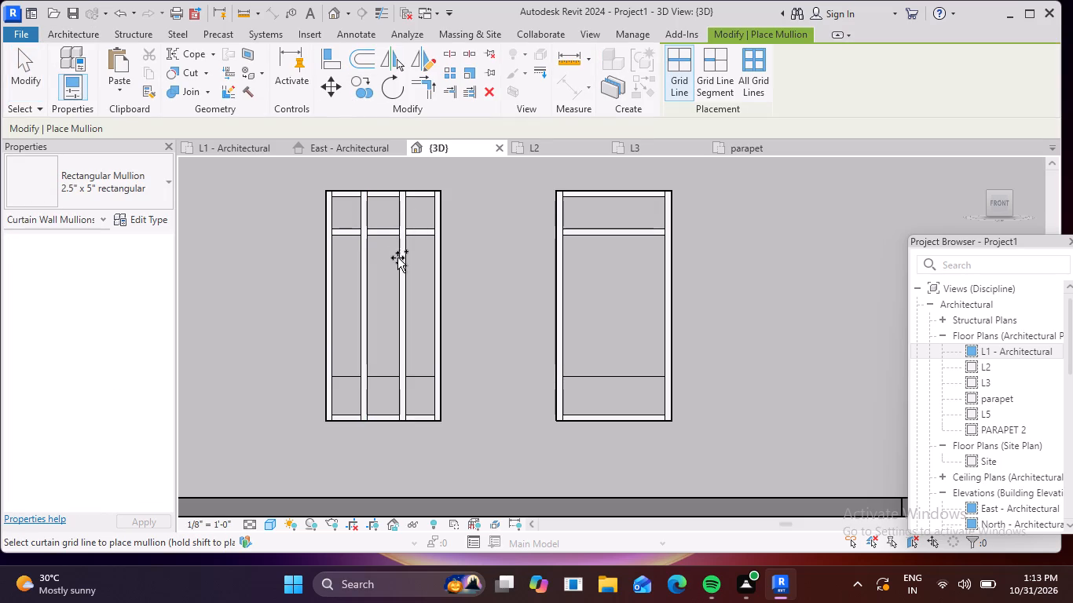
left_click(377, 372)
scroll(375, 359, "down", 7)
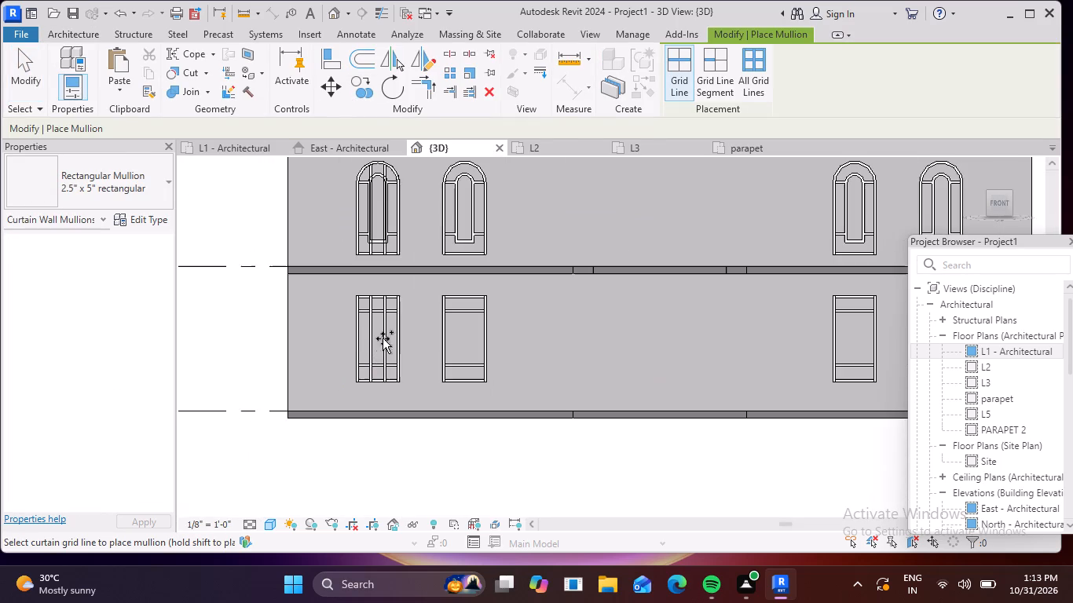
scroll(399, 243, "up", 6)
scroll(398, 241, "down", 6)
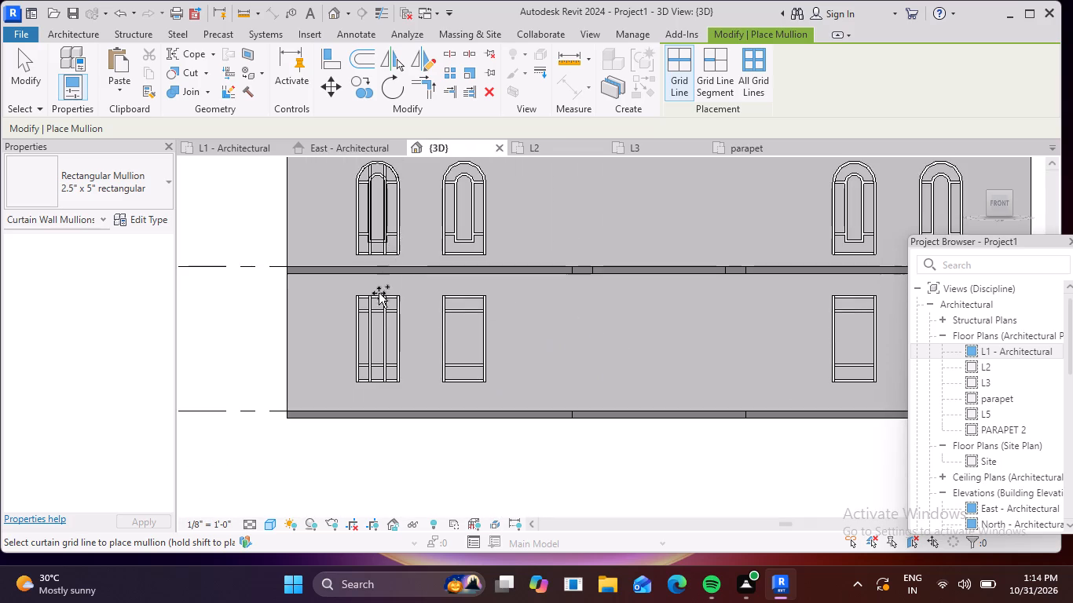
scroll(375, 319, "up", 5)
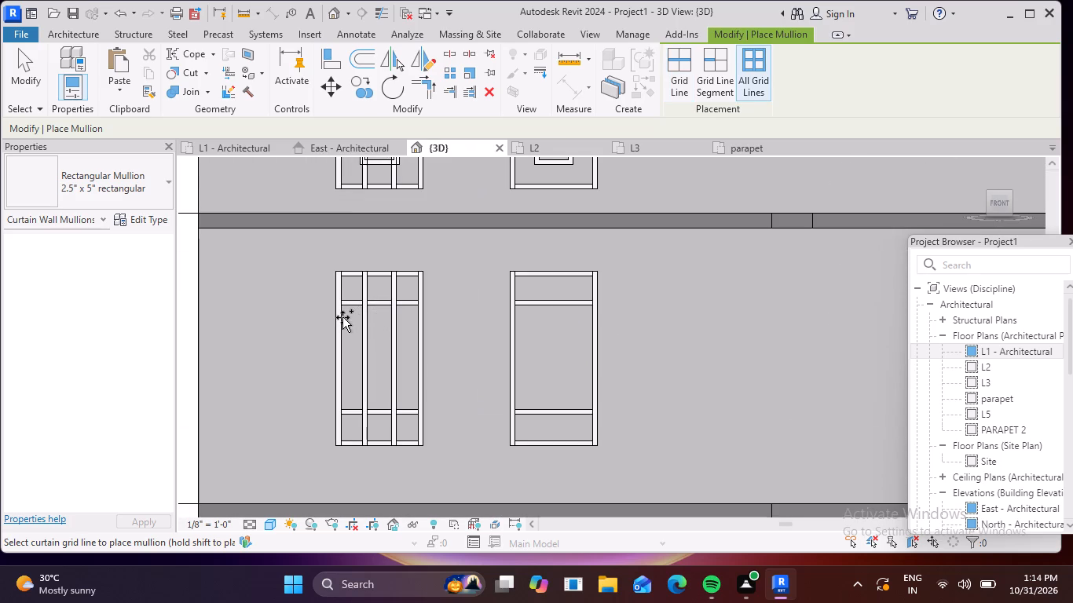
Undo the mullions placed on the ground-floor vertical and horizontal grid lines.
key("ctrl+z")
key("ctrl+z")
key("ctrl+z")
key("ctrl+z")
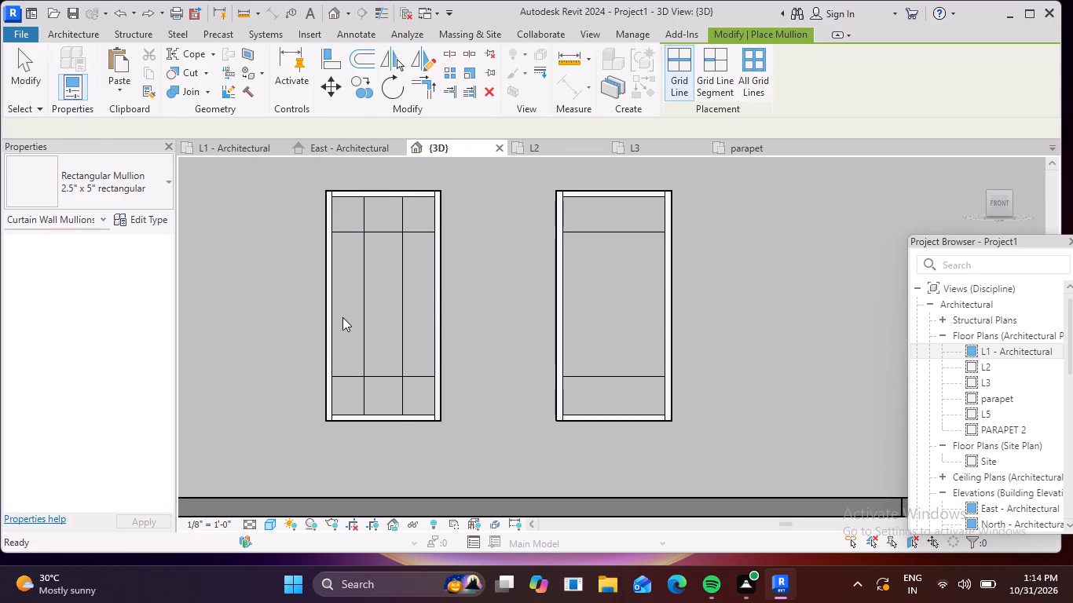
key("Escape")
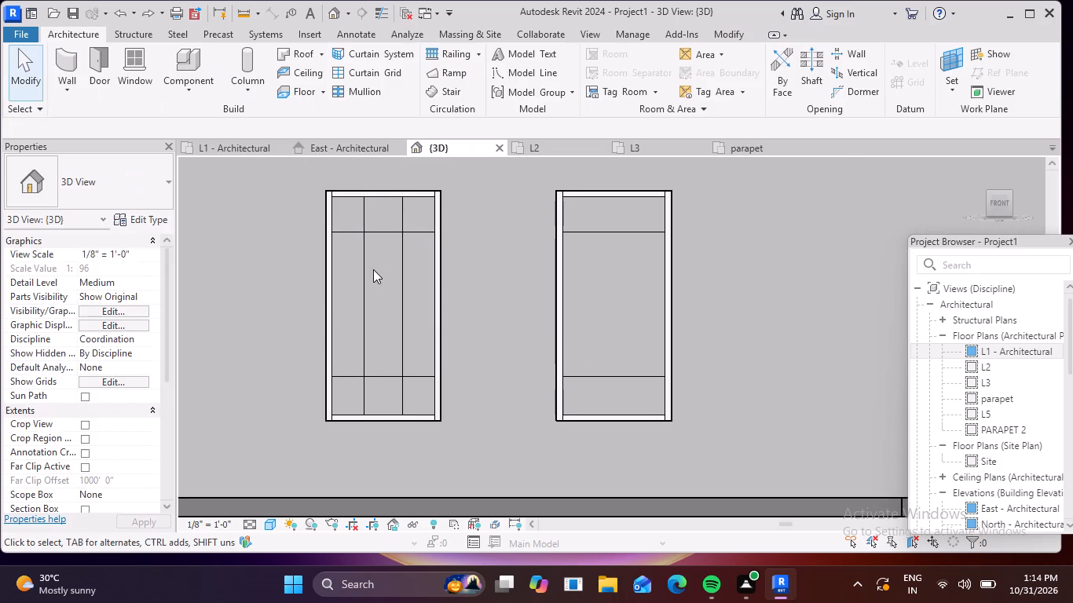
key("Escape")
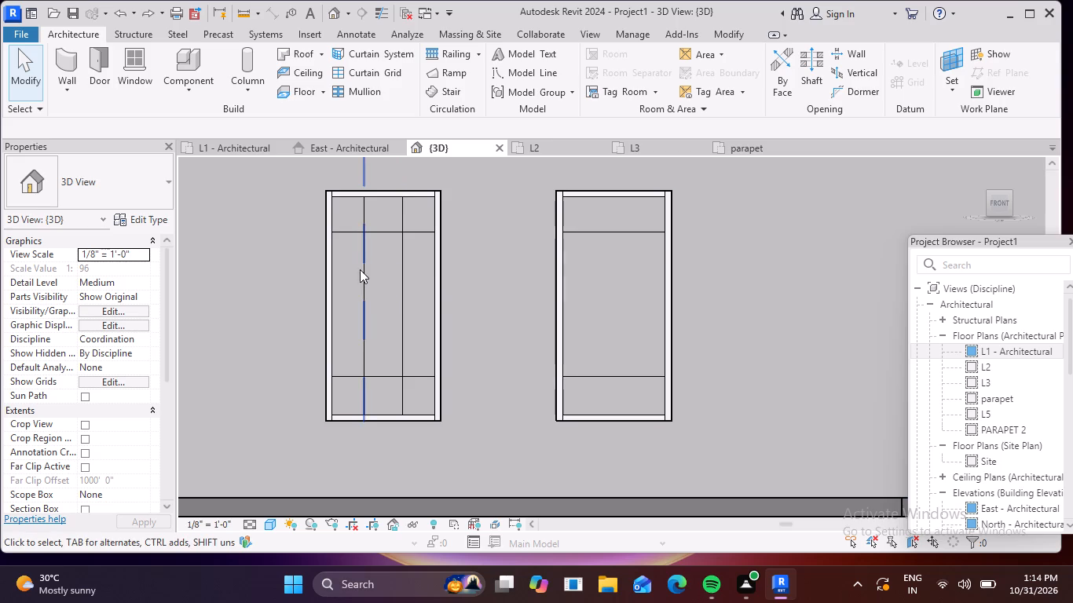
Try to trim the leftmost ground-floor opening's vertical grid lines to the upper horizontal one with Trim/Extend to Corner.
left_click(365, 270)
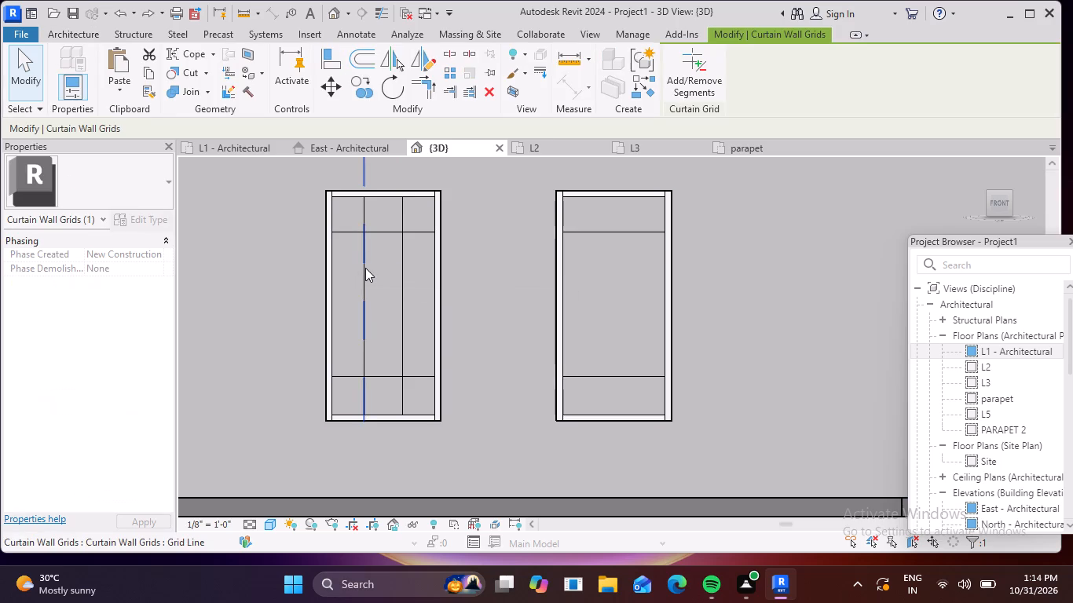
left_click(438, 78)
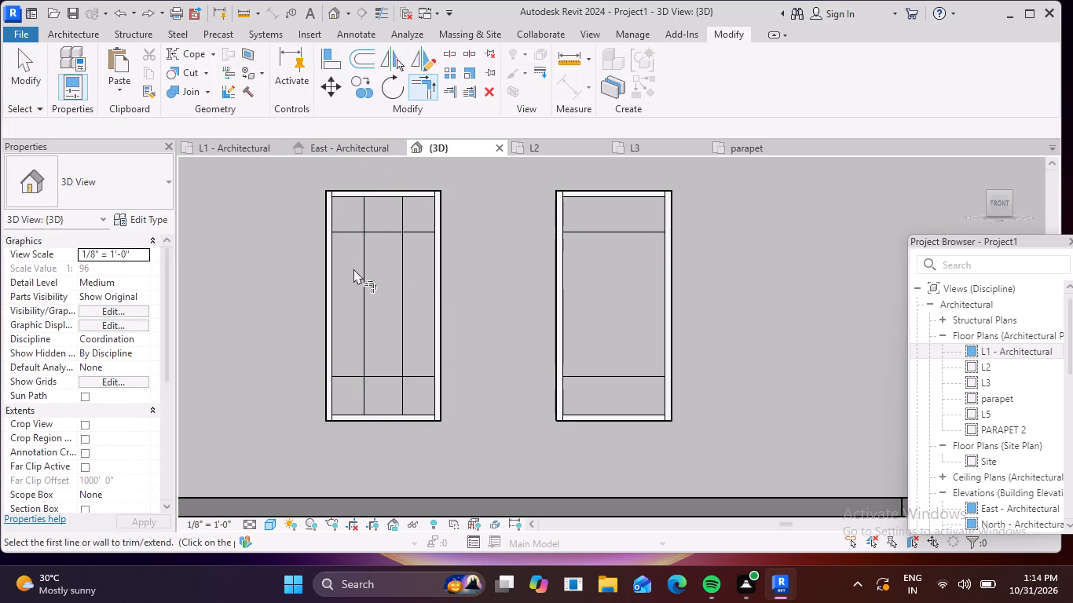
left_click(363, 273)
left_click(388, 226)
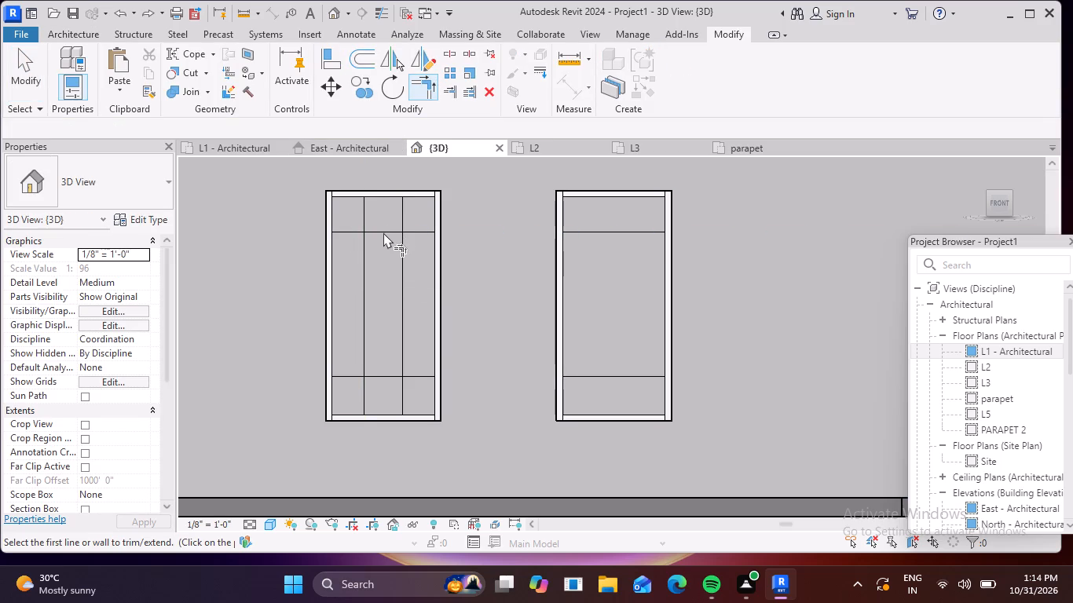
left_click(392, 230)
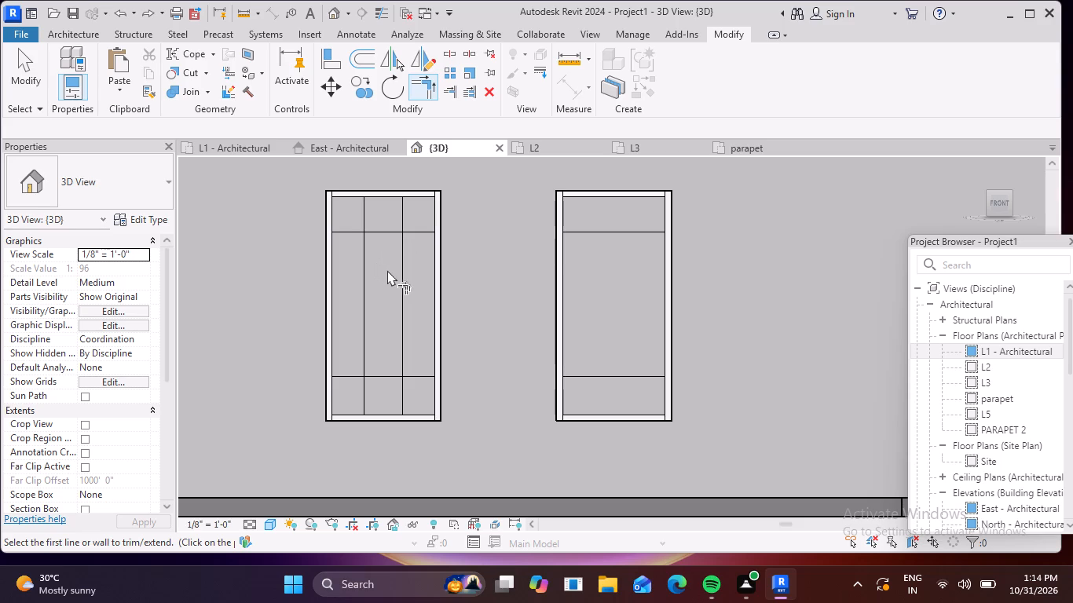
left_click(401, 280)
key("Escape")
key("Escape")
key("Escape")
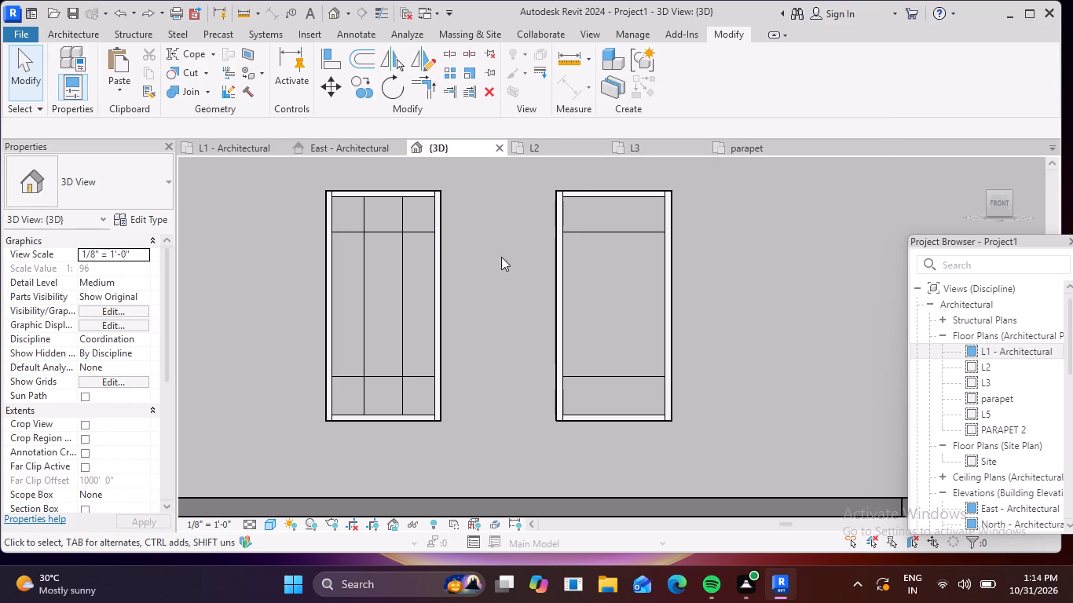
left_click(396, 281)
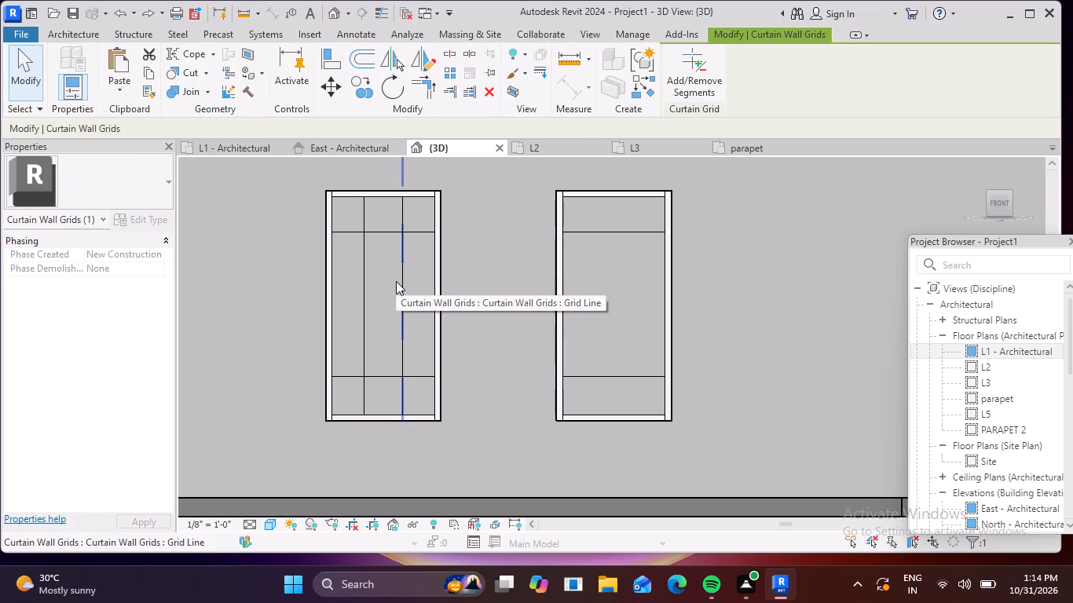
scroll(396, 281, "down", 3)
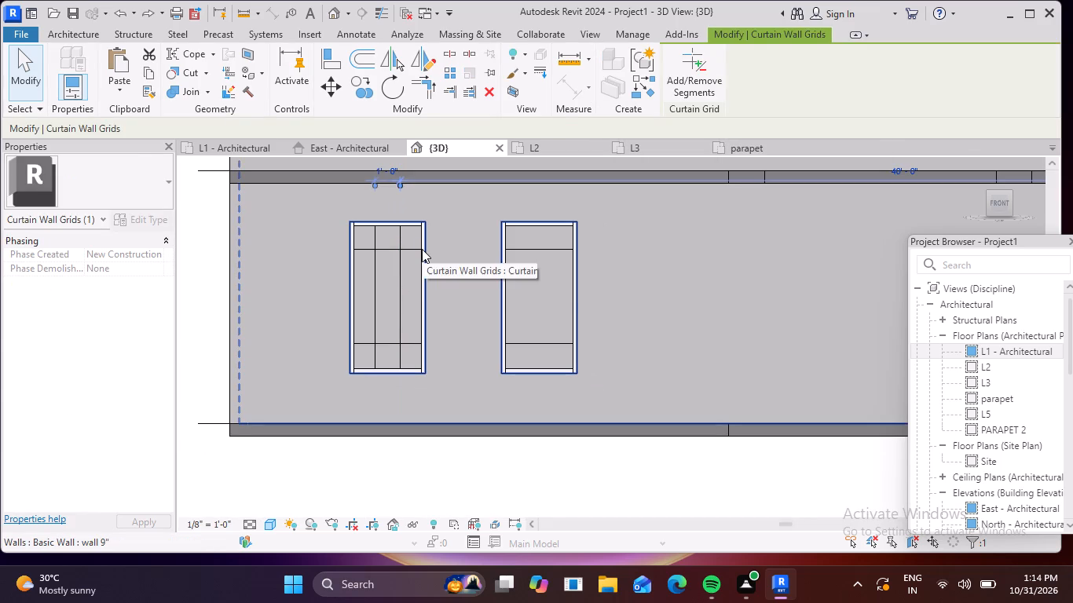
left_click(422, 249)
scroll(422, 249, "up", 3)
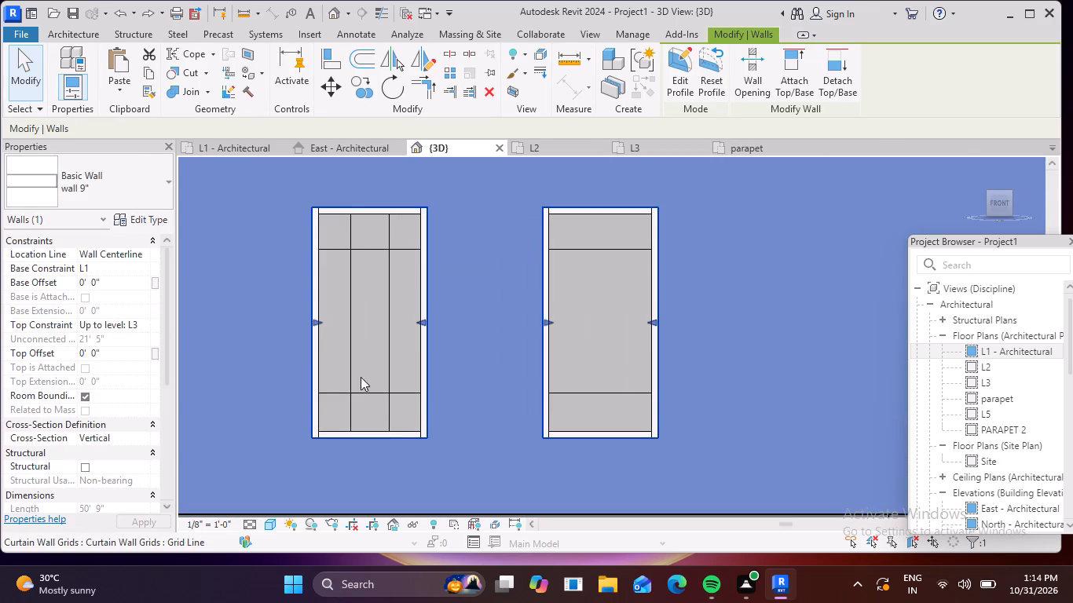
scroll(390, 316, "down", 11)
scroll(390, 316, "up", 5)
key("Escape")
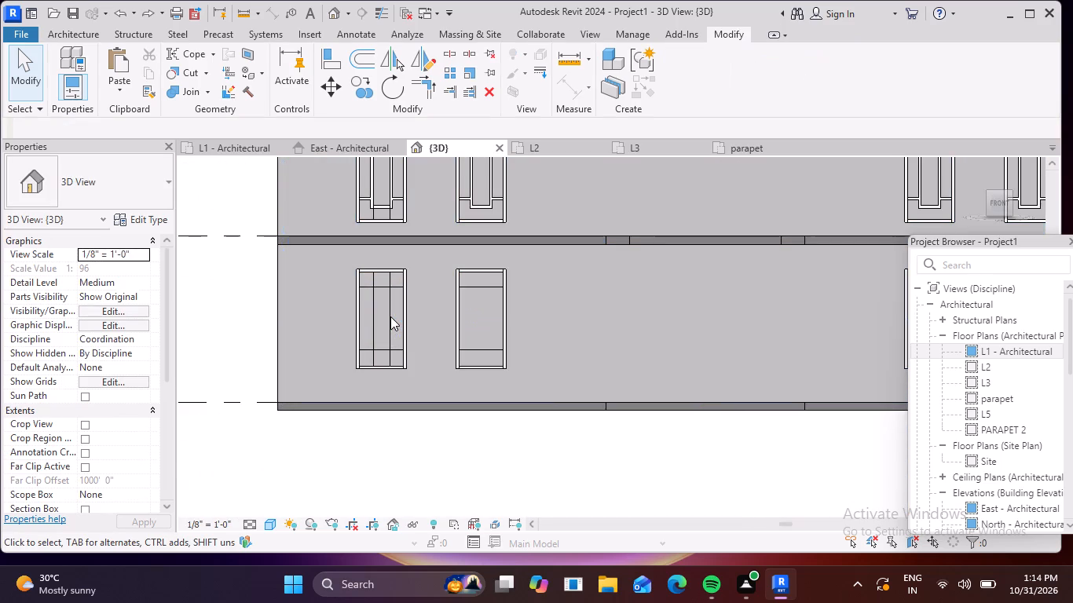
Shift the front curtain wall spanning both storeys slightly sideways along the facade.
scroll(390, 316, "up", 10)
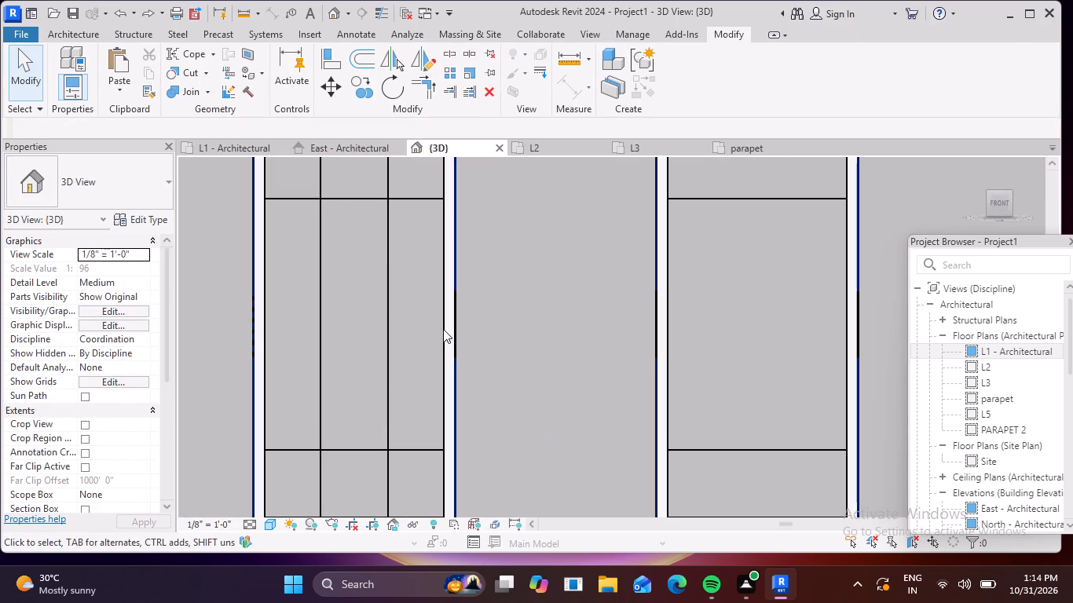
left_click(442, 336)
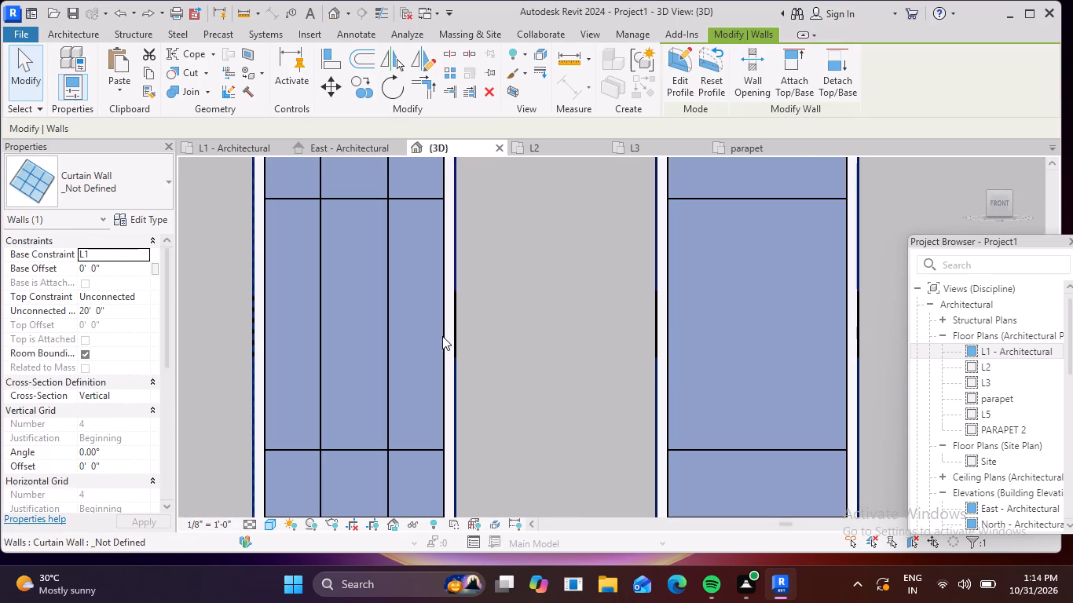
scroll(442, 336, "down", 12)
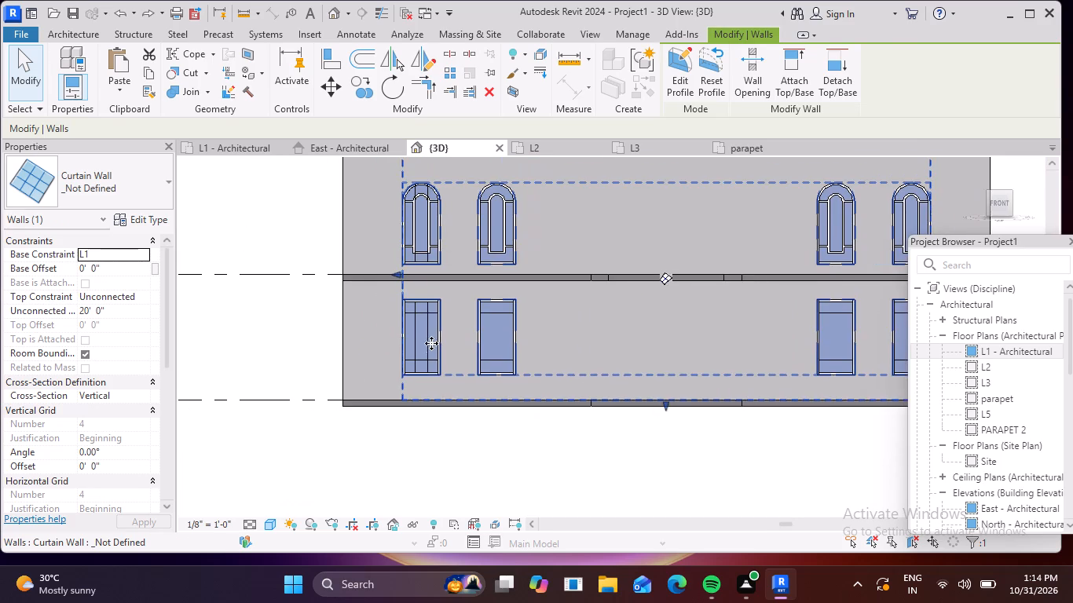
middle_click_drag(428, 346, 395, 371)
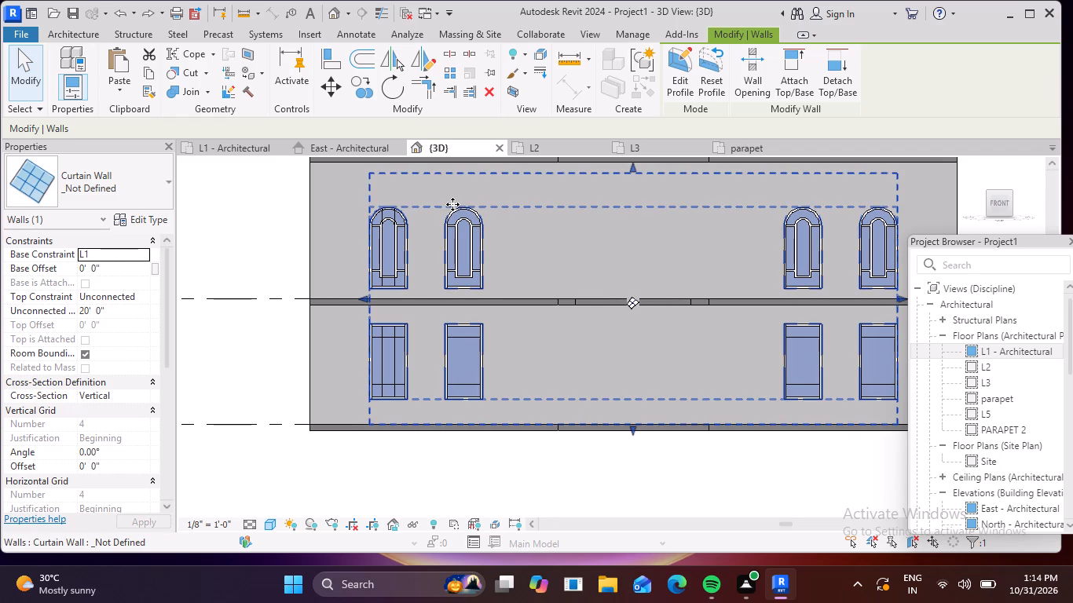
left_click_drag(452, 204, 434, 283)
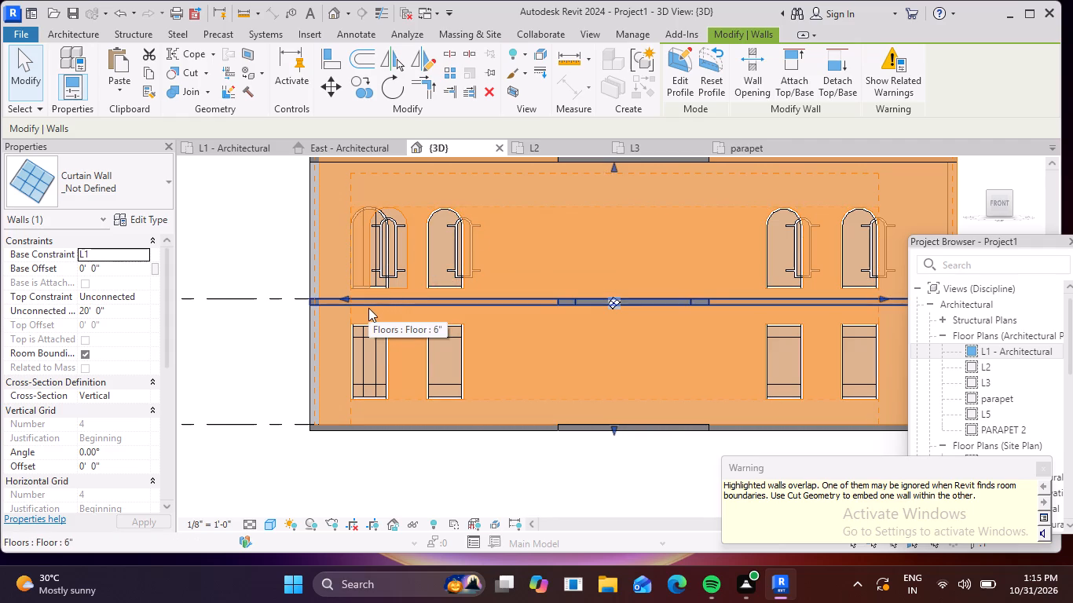
Undo the curtain wall's move and the last deletion of a vertical grid line in the leftmost ground-floor opening.
key("ctrl+z")
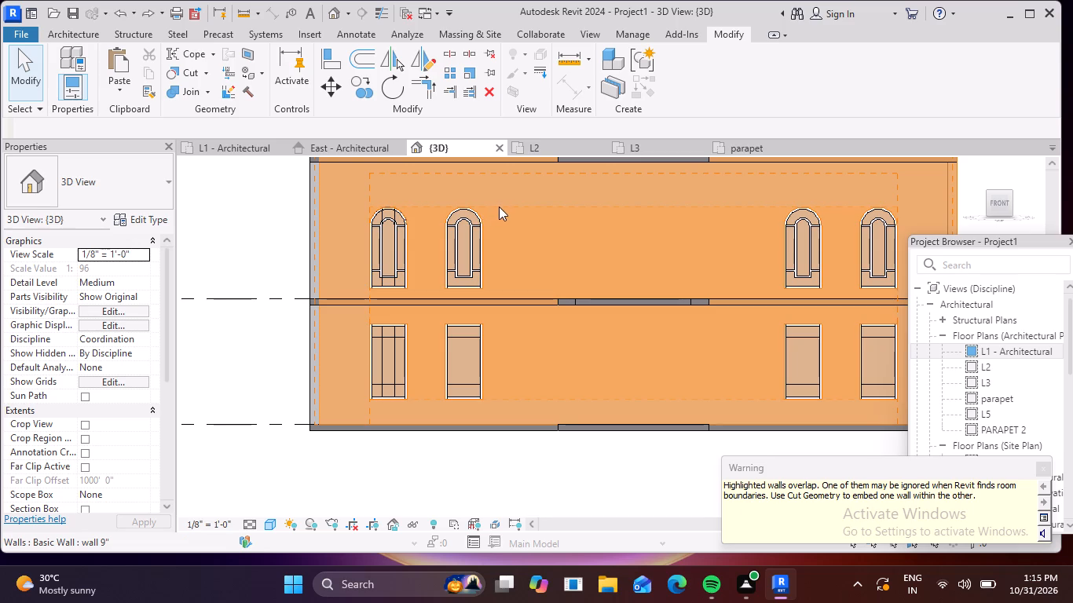
key("ctrl+z")
scroll(436, 269, "down", 5)
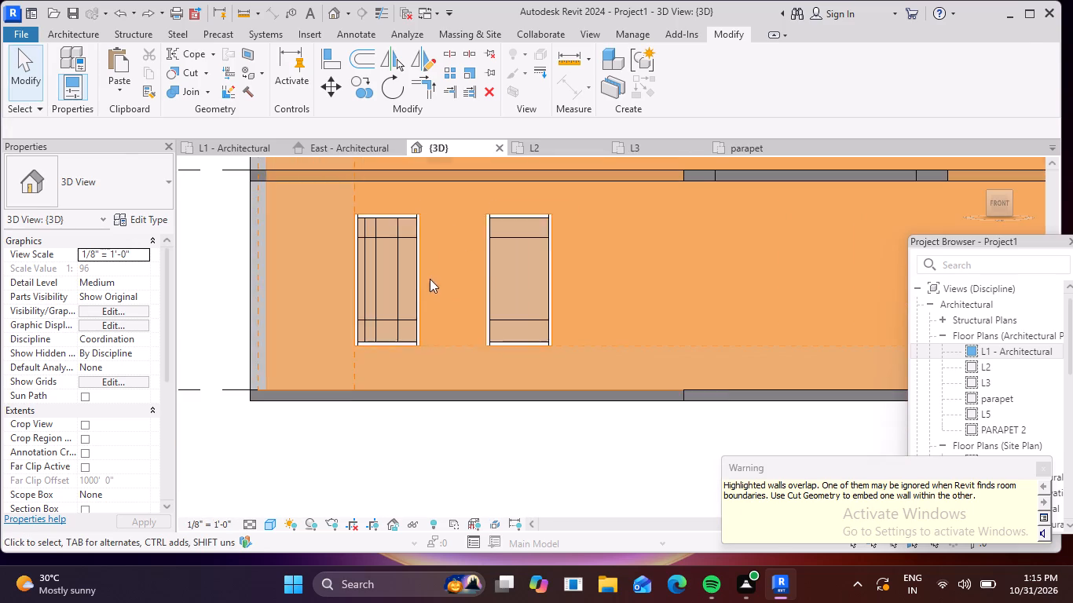
key("Escape")
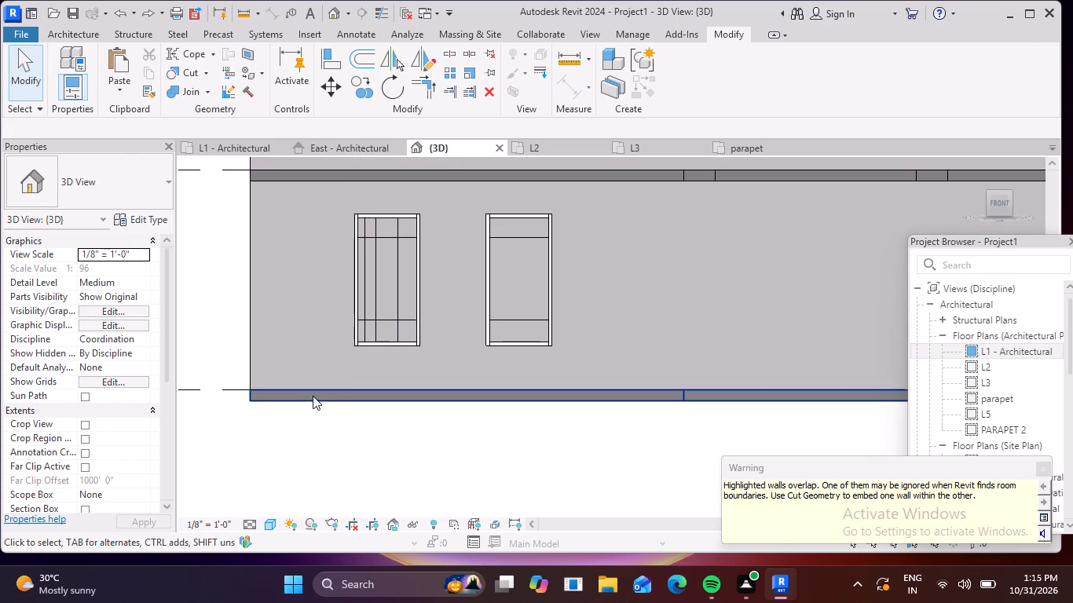
key("Escape")
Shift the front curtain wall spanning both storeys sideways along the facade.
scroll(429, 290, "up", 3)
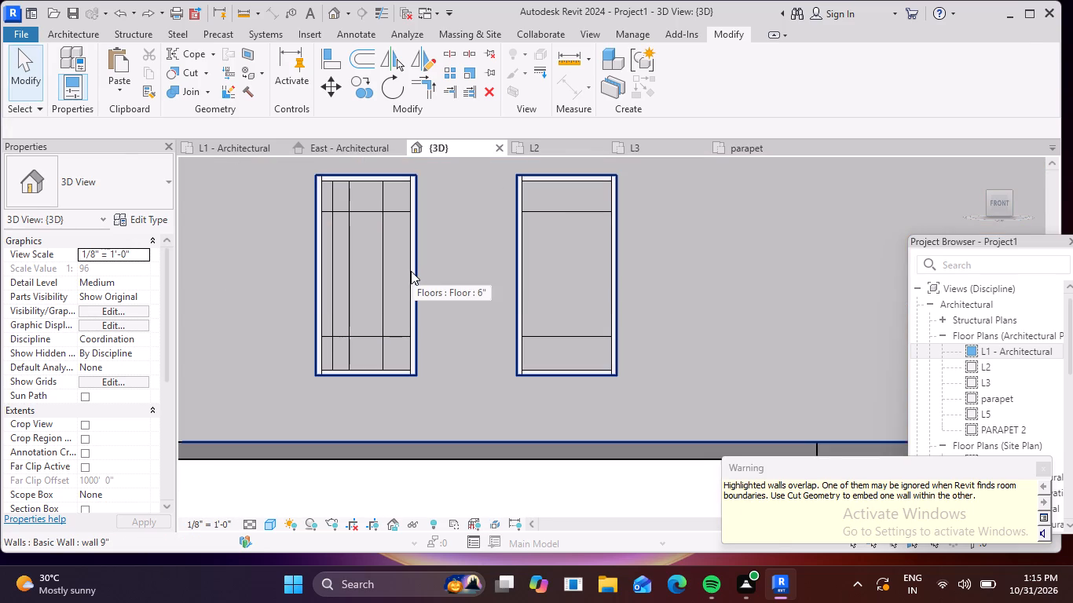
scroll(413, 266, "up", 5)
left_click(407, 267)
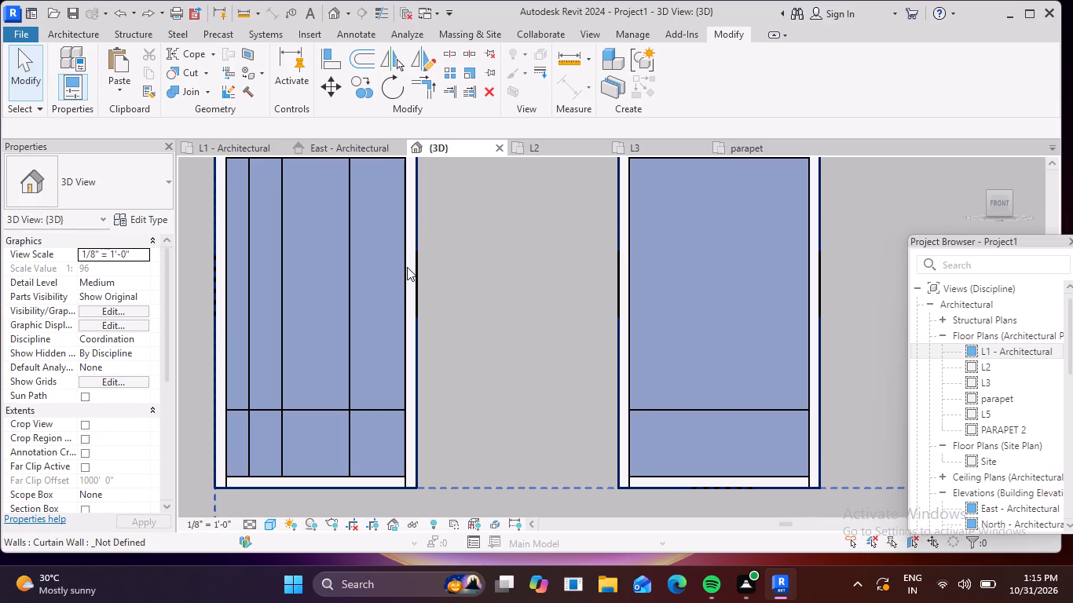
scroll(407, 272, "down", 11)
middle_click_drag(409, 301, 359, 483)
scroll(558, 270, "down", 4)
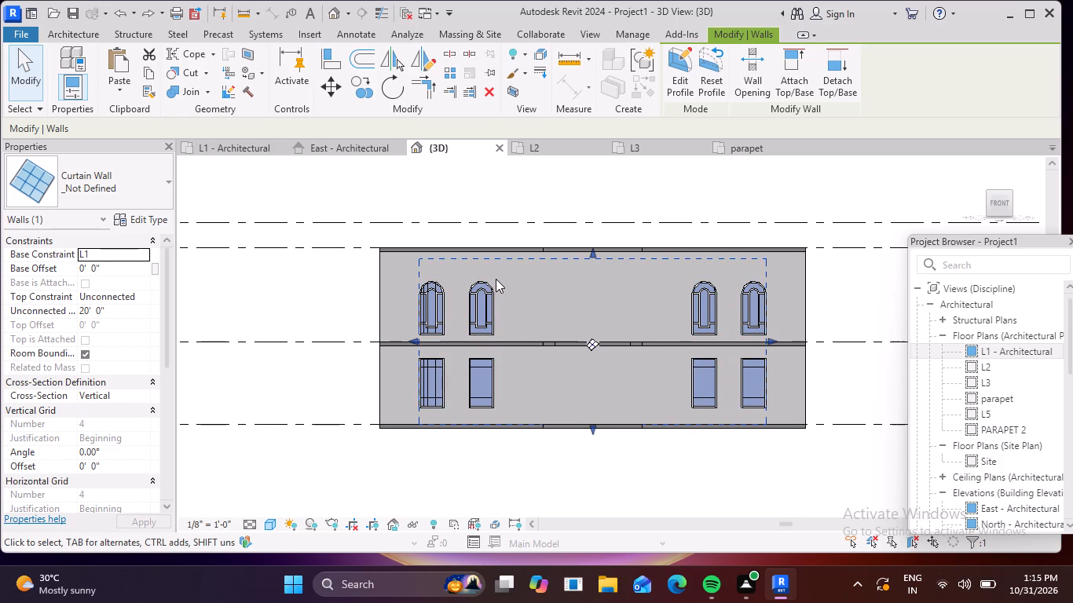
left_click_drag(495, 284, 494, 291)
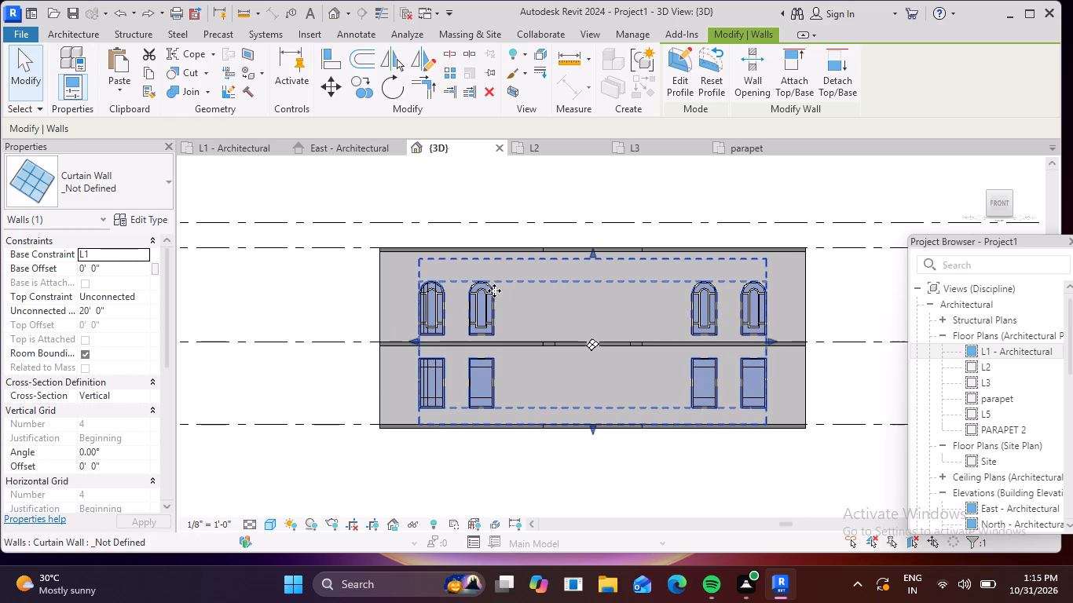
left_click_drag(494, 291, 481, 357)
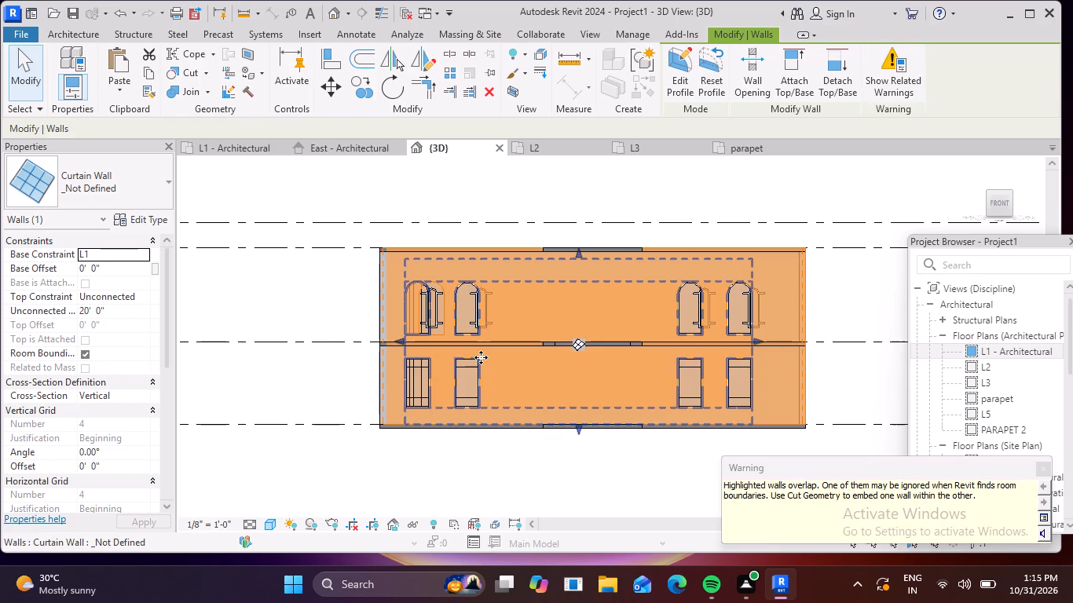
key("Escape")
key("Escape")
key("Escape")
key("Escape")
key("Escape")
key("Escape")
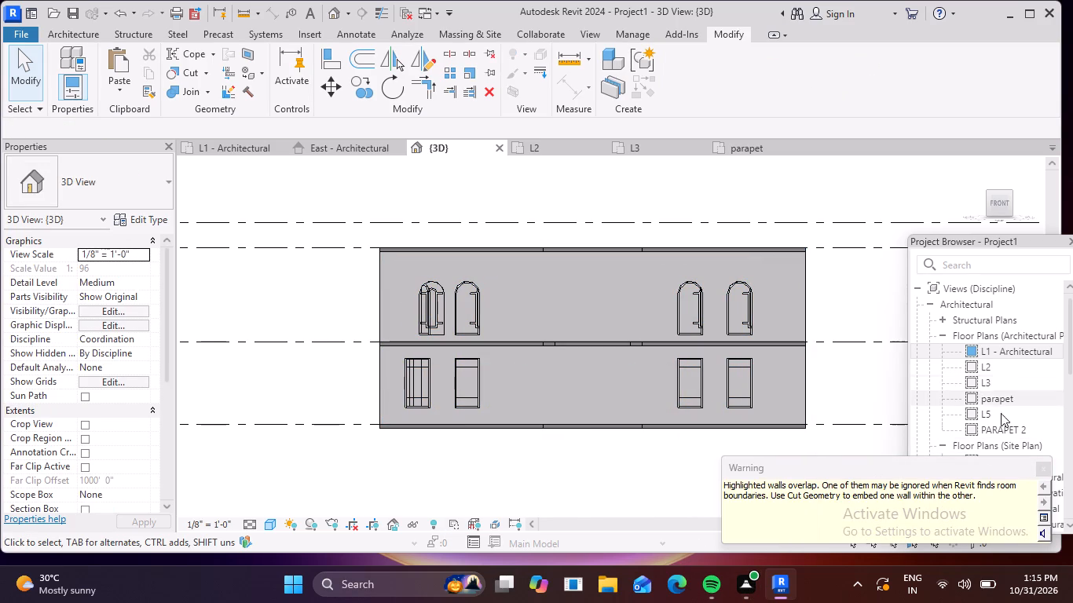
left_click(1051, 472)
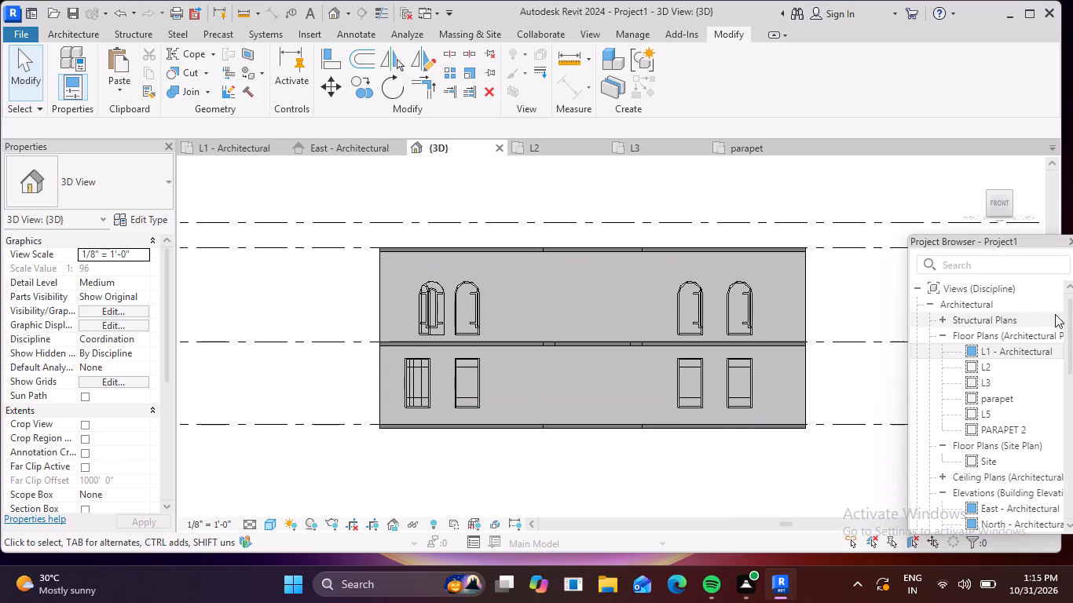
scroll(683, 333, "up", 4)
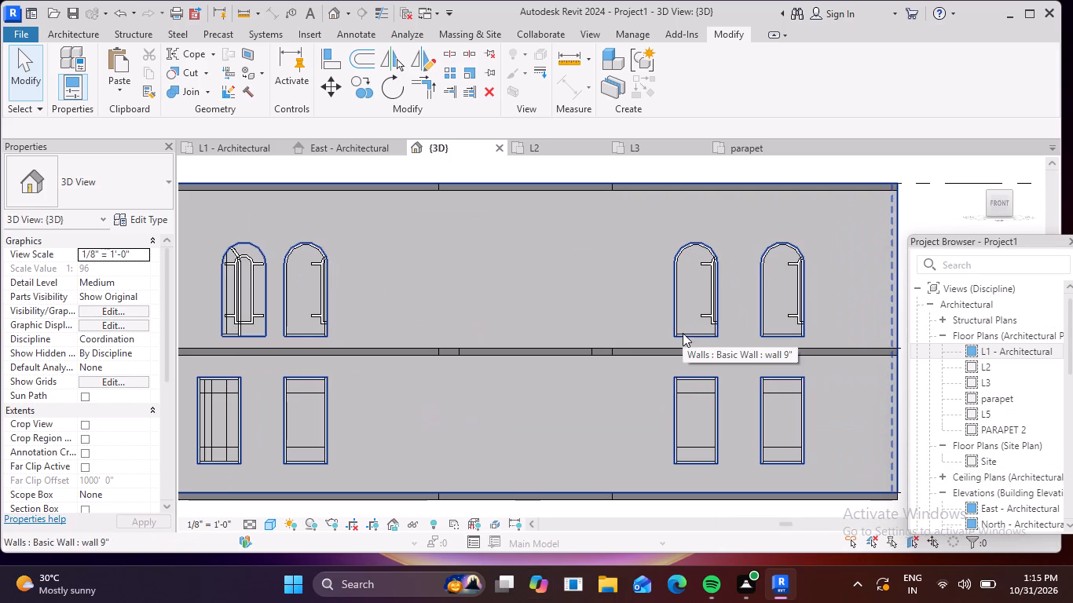
Undo the curtain wall's move and the earlier grid-line edits until the ground-floor front windows have only their border mullions.
key("ctrl+z")
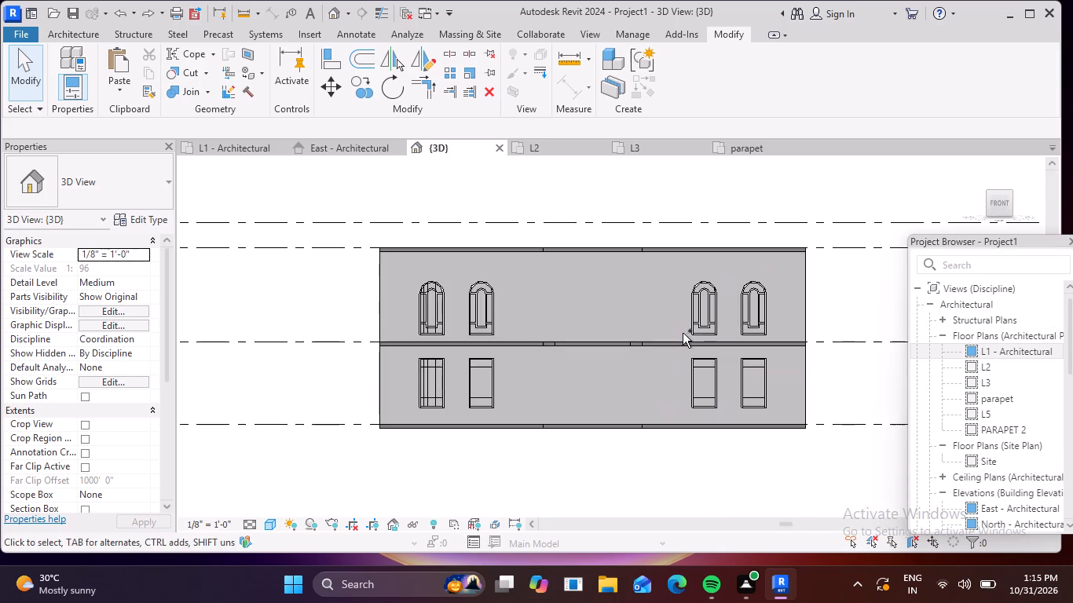
key("ctrl+z")
key("ctrl+z")
key("ctrl+z")
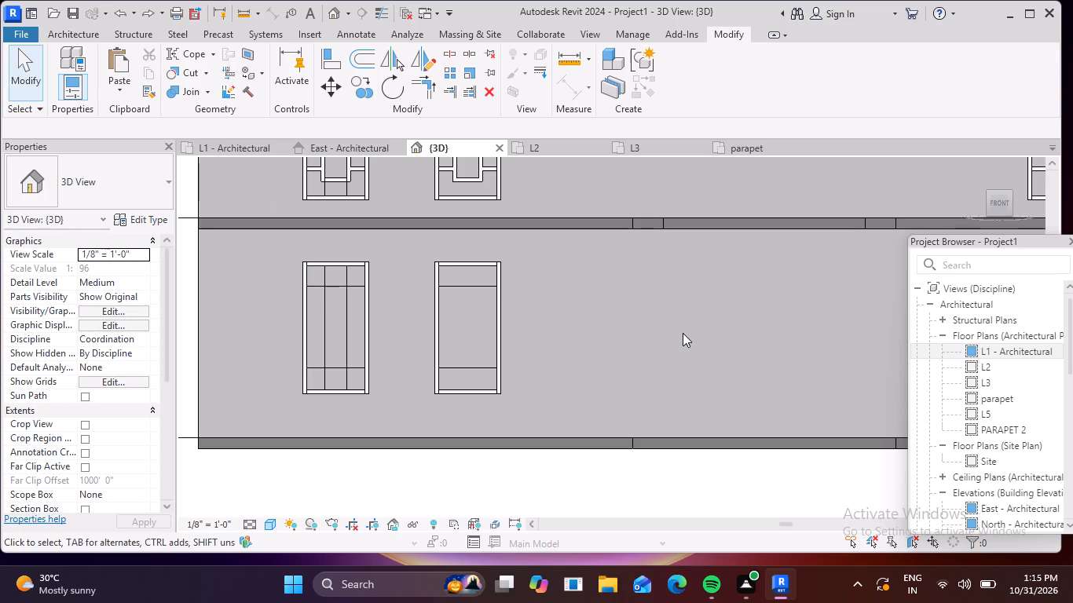
key("z")
key("ctrl+z")
key("ctrl+z")
key("ctrl+z")
key("ctrl+z")
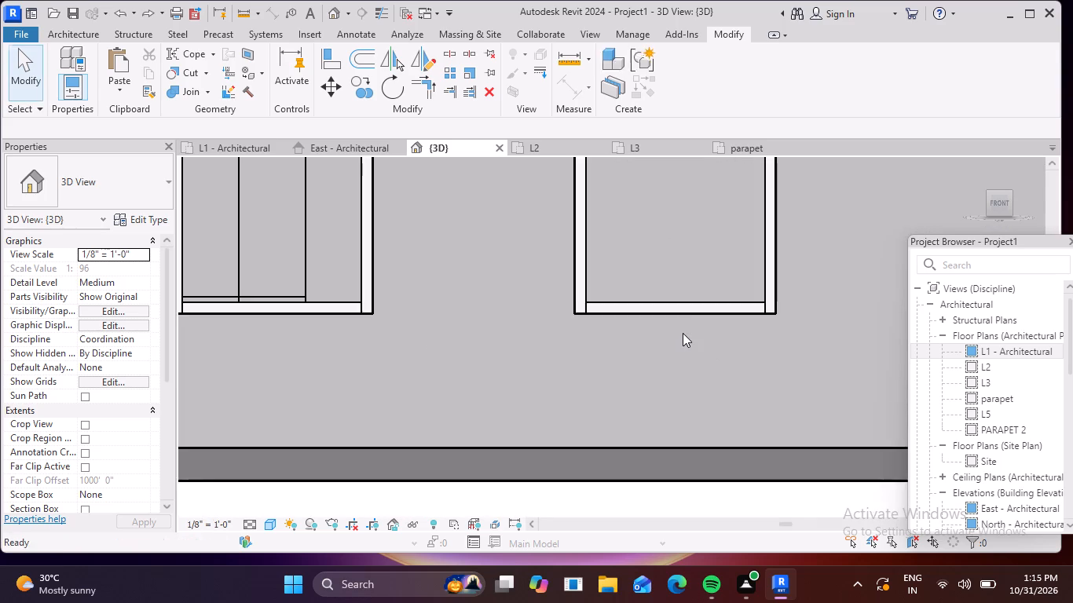
key("ctrl+z")
key("ctrl+z")
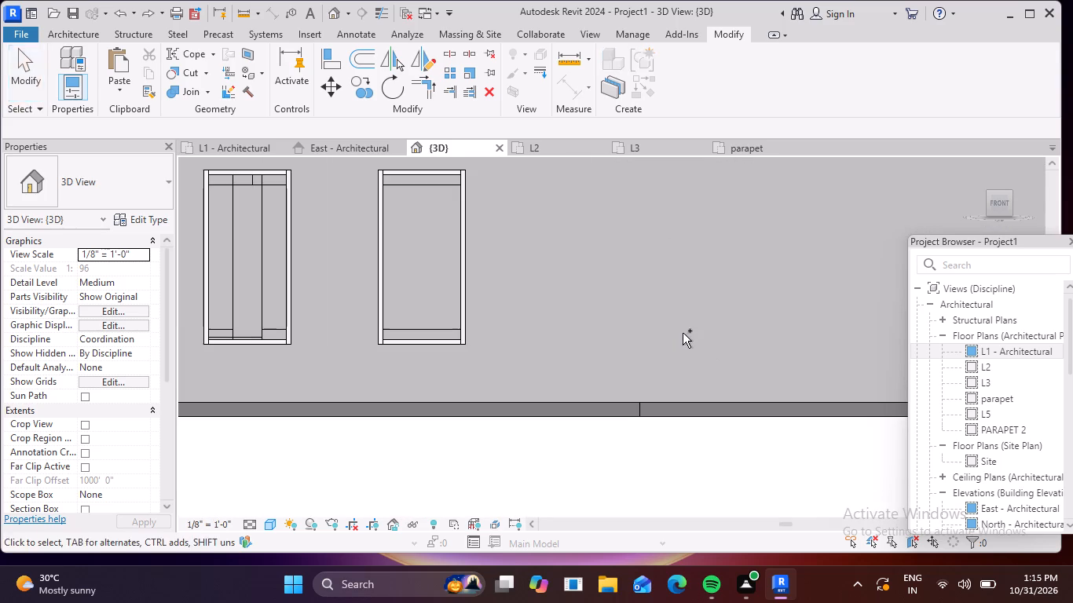
key("ctrl+z")
key("ctrl+z")
key("ctrl+z")
key("ctrl+z")
key("ctrl+z")
key("ctrl+z")
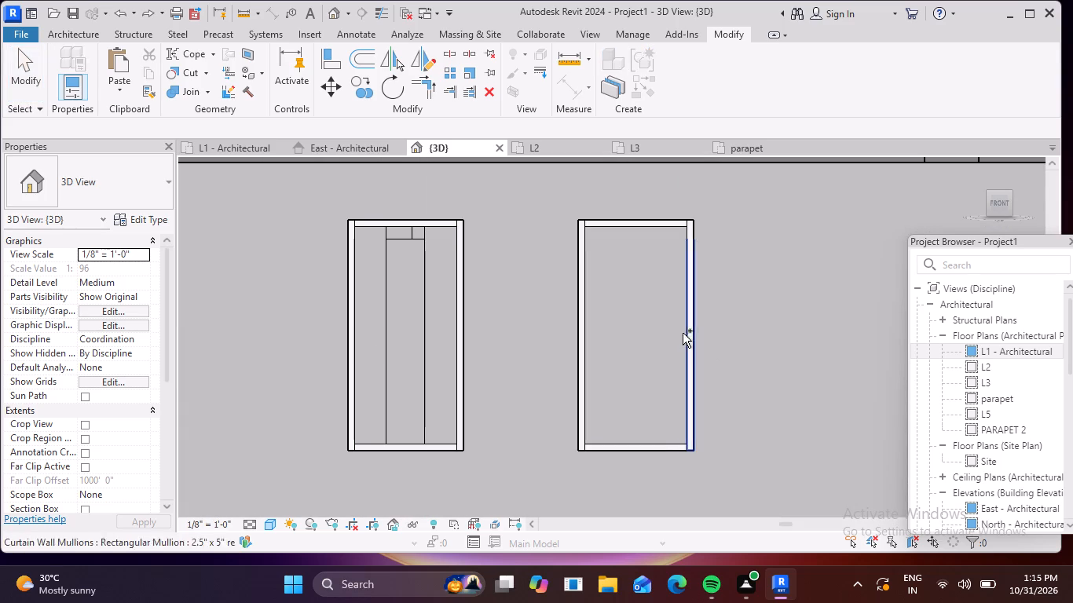
key("ctrl+z")
key("ctrl+z")
key("ctrl+z")
key("ctrl+z")
key("ctrl+z")
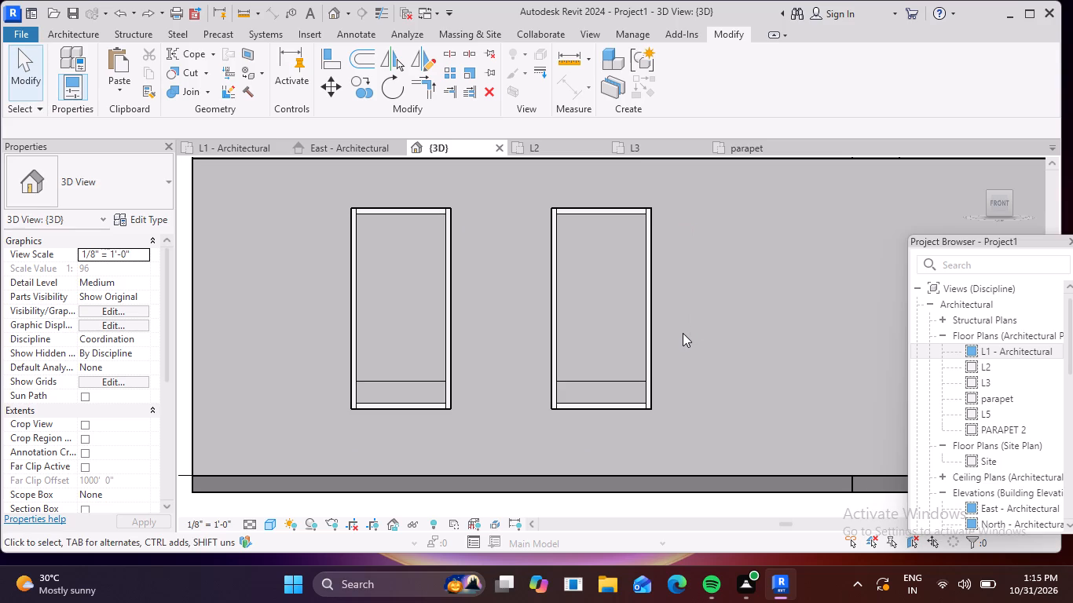
key("ctrl+z")
key("ctrl+z")
key("ctrl+z")
key("ctrl+z")
key("ctrl+z")
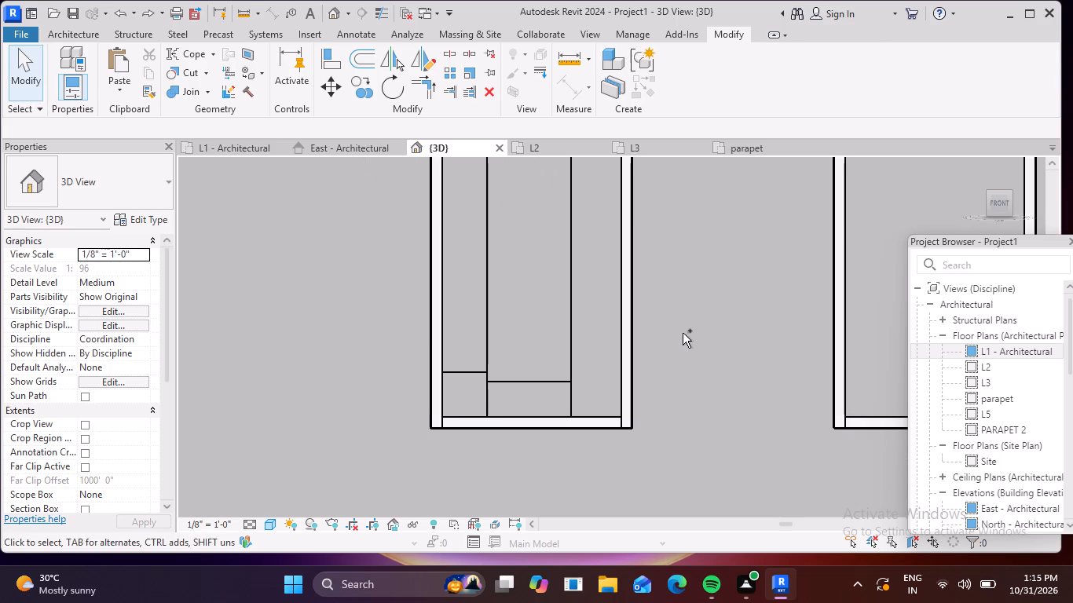
key("ctrl+z")
key("ctrl+z")
key("ctrl+z")
key("ctrl+z")
key("ctrl+z")
key("ctrl+z")
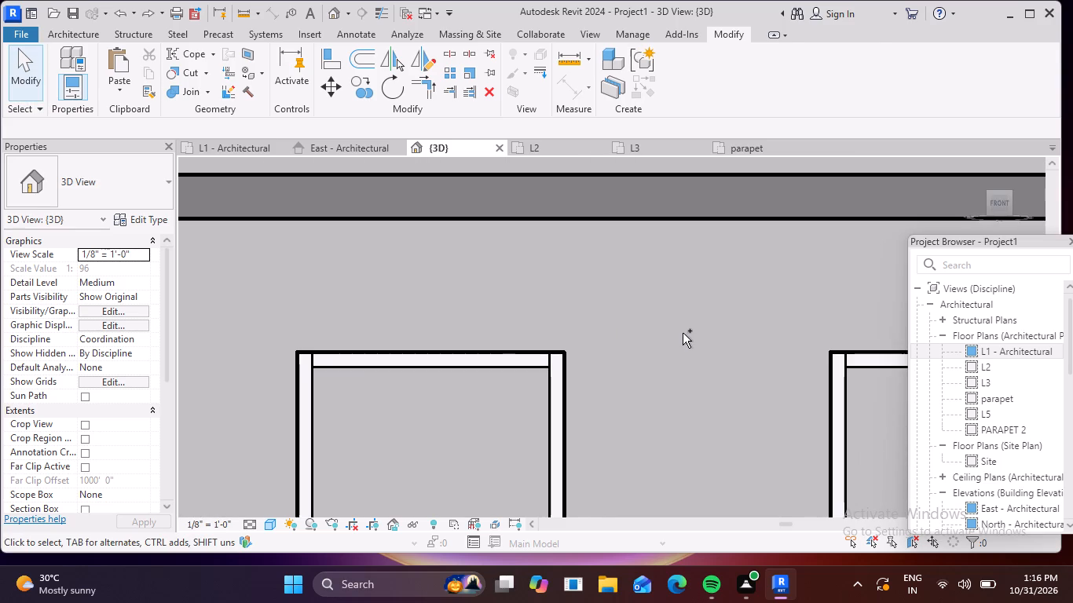
Delete the border mullions of all four ground-floor front windows.
scroll(683, 333, "down", 9)
middle_click_drag(659, 343, 471, 367)
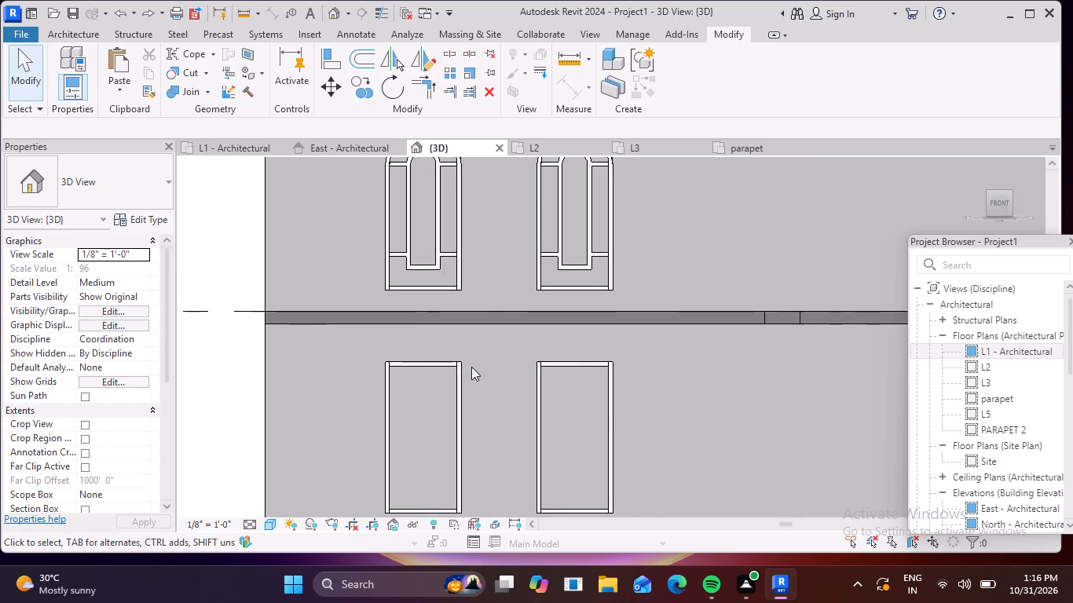
scroll(471, 367, "down", 2)
middle_click_drag(471, 368, 192, 300)
scroll(193, 306, "down", 3)
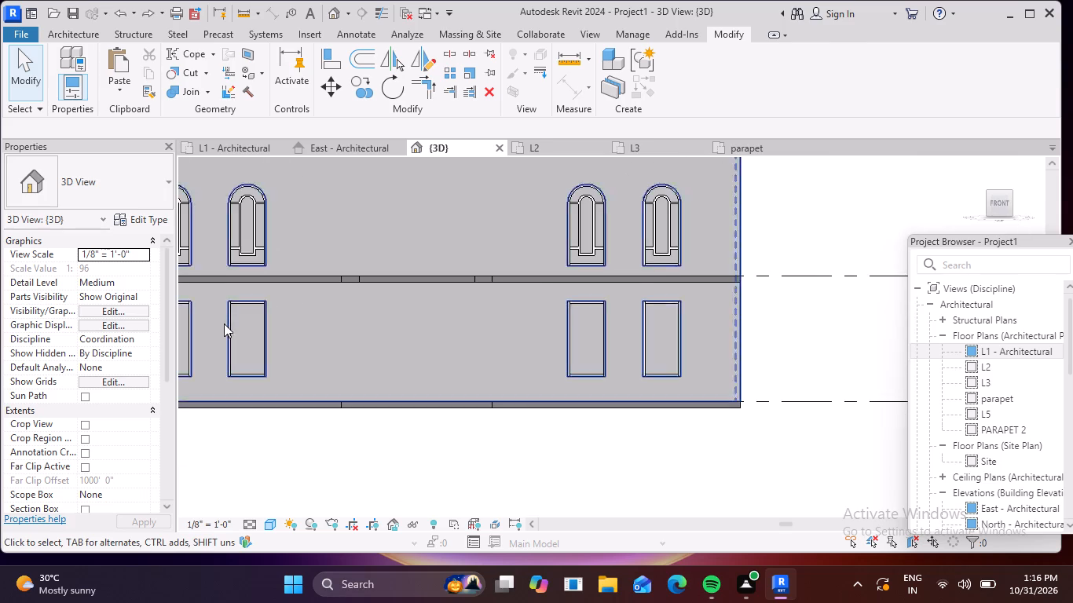
middle_click_drag(324, 333, 528, 367)
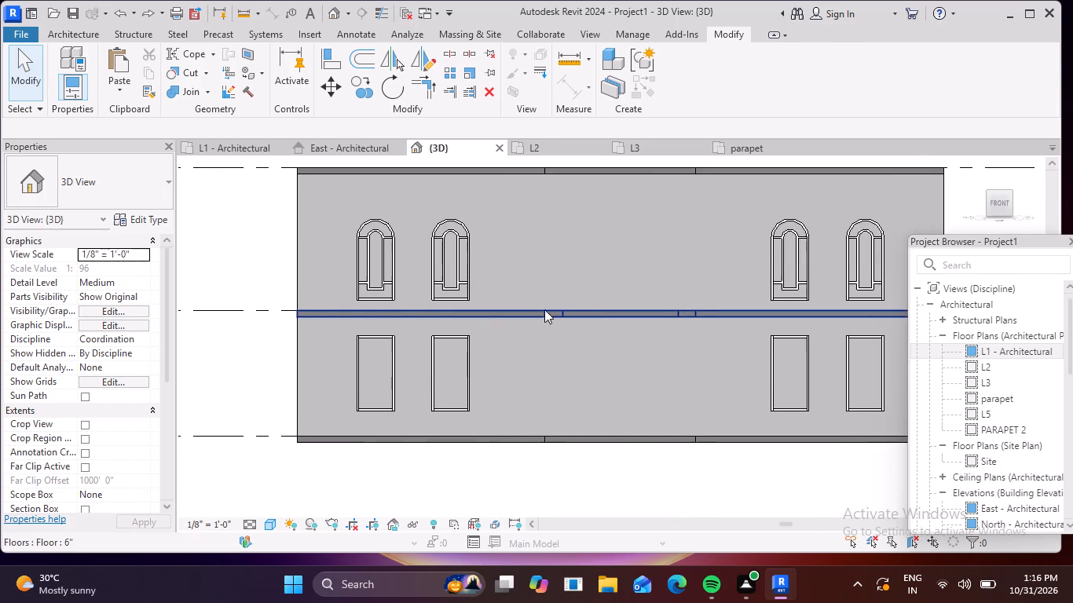
left_click_drag(333, 330, 908, 422)
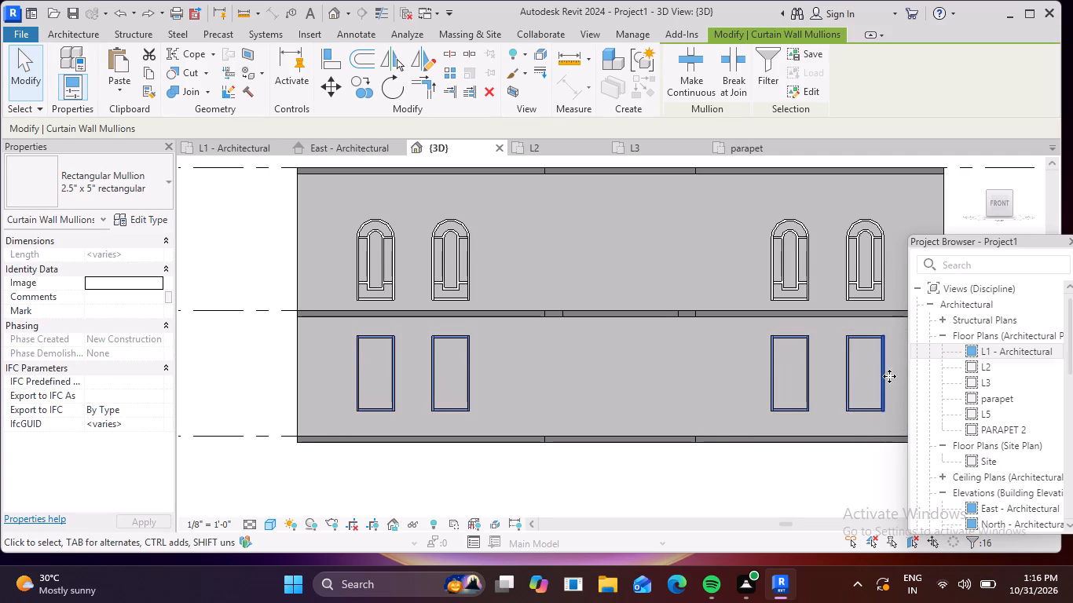
key("Delete")
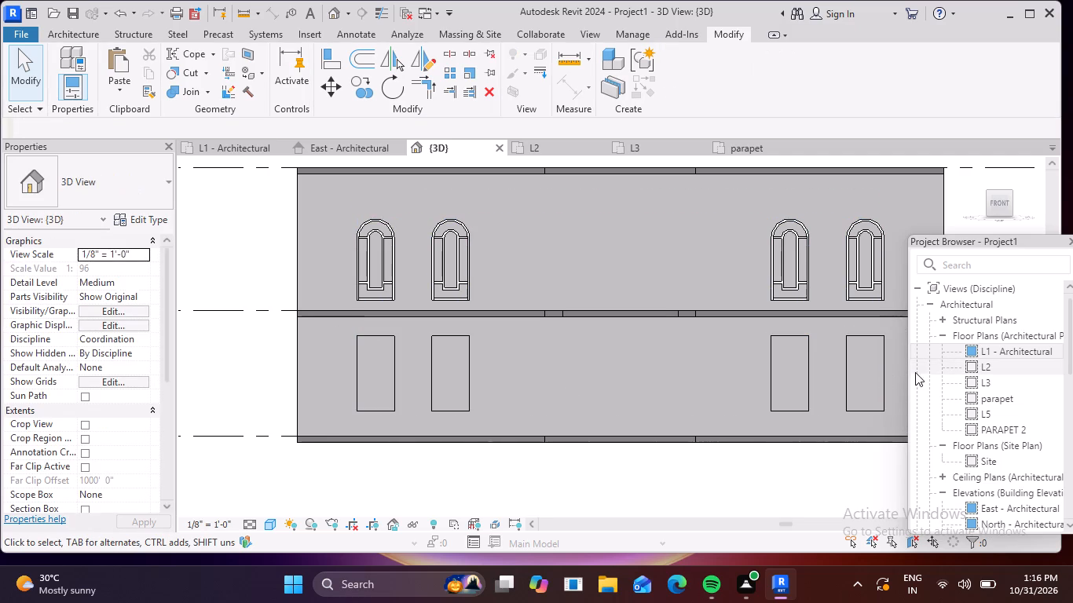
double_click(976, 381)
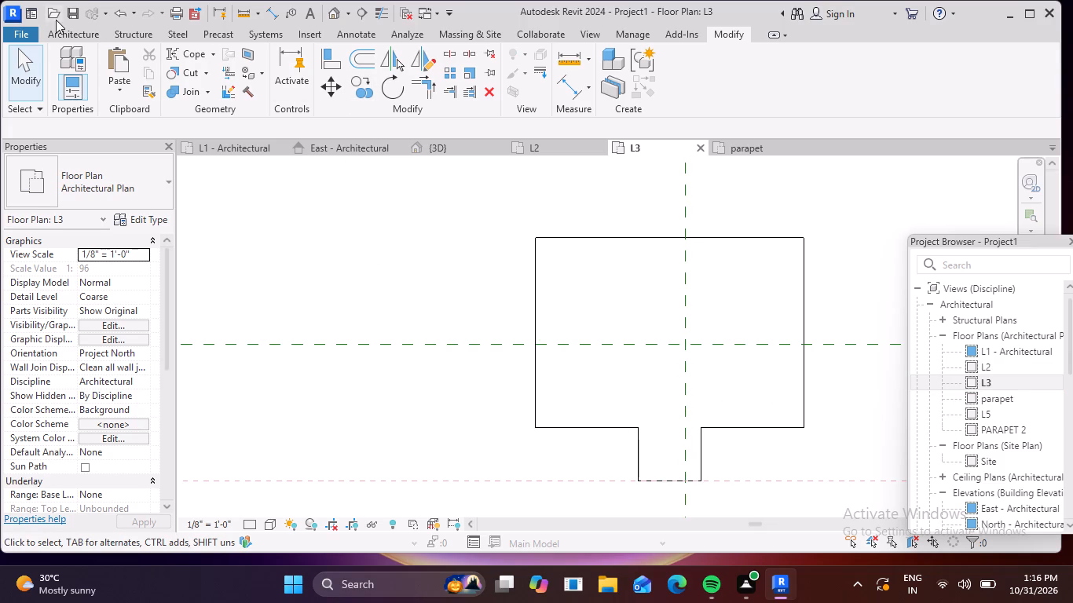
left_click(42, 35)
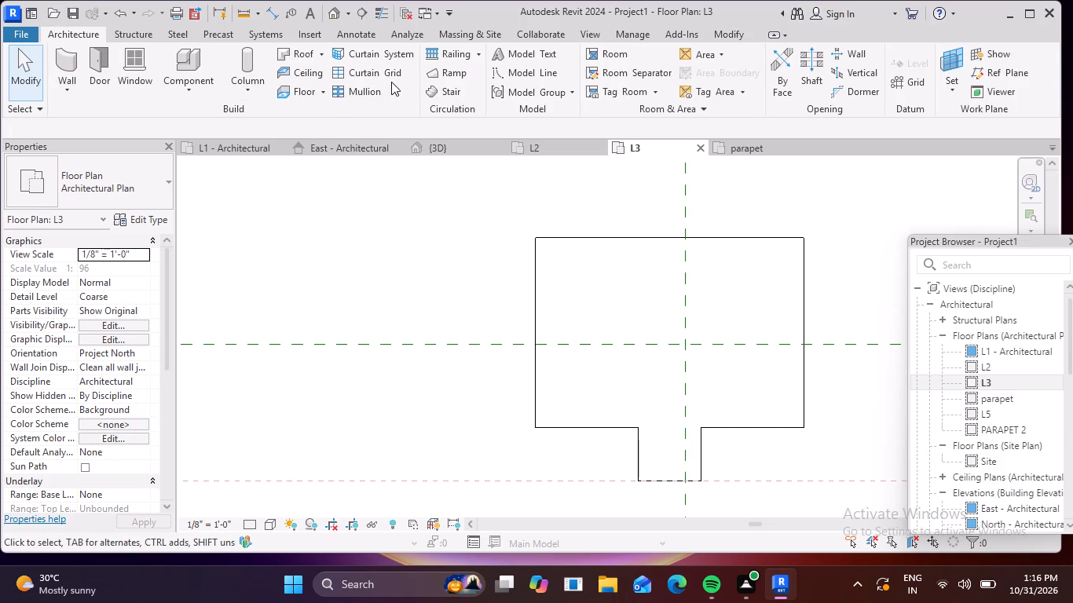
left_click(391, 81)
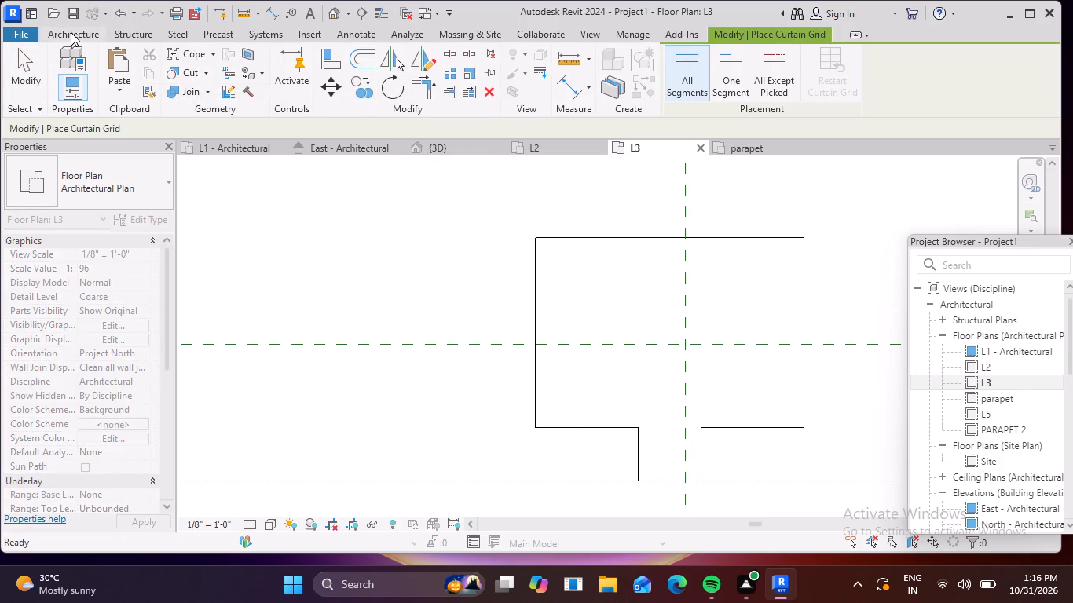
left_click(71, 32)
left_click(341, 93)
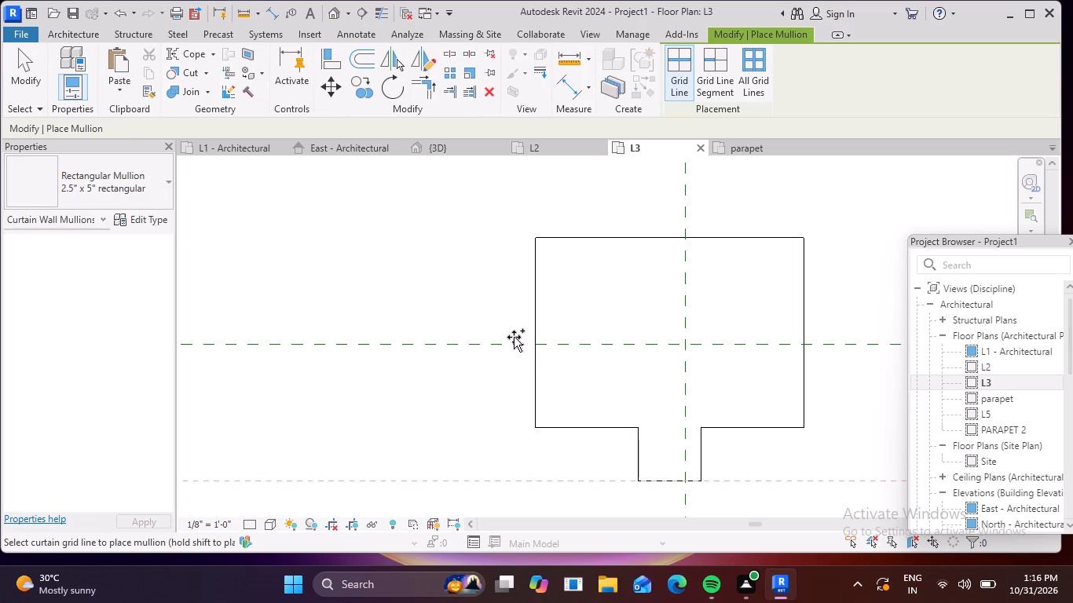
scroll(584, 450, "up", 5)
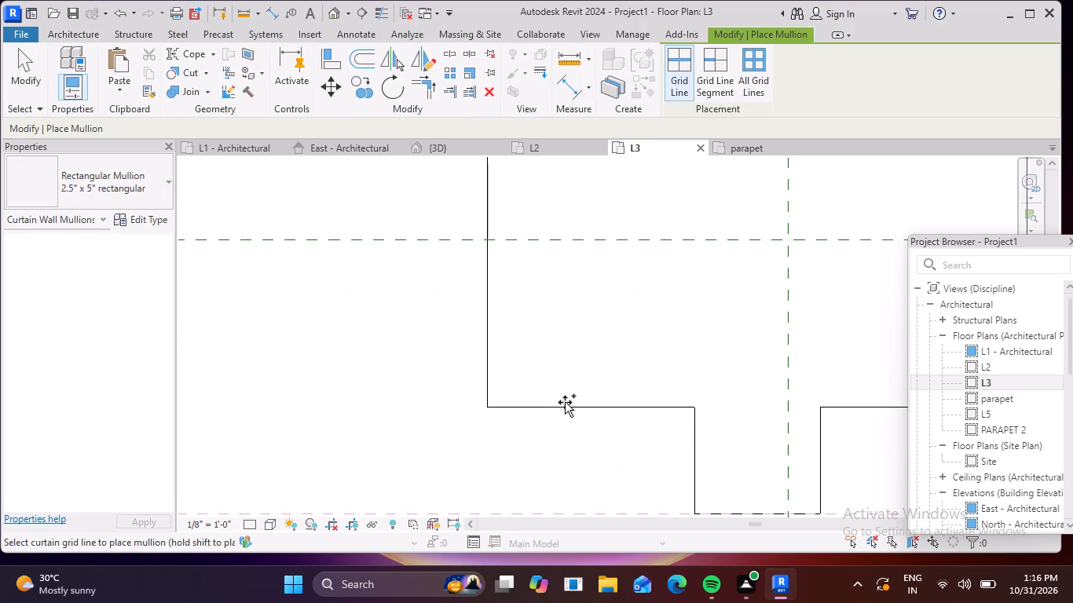
In the L2 floor plan, place 2.5" x 5" rectangular mullions on the curtain grid lines at both jambs of the leftmost front window.
left_click(982, 364)
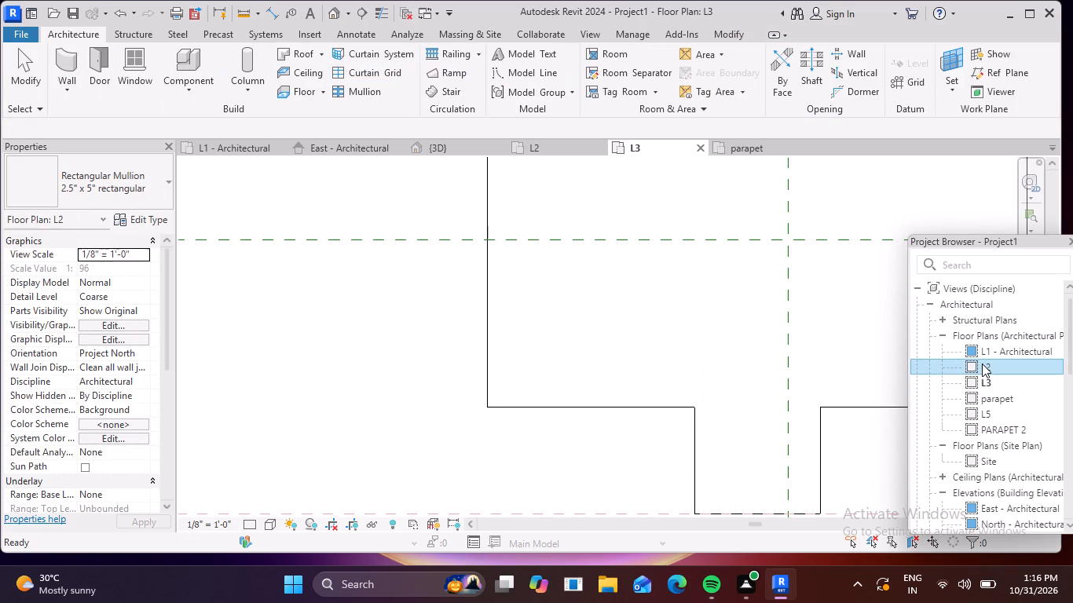
double_click(975, 362)
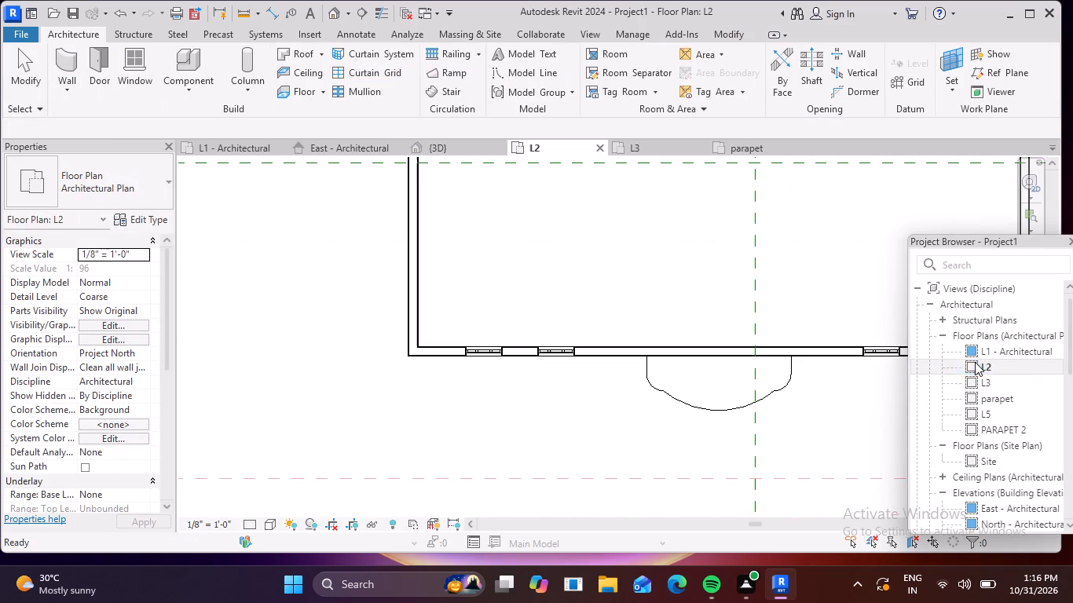
scroll(548, 356, "down", 3)
scroll(518, 353, "up", 18)
scroll(384, 315, "down", 4)
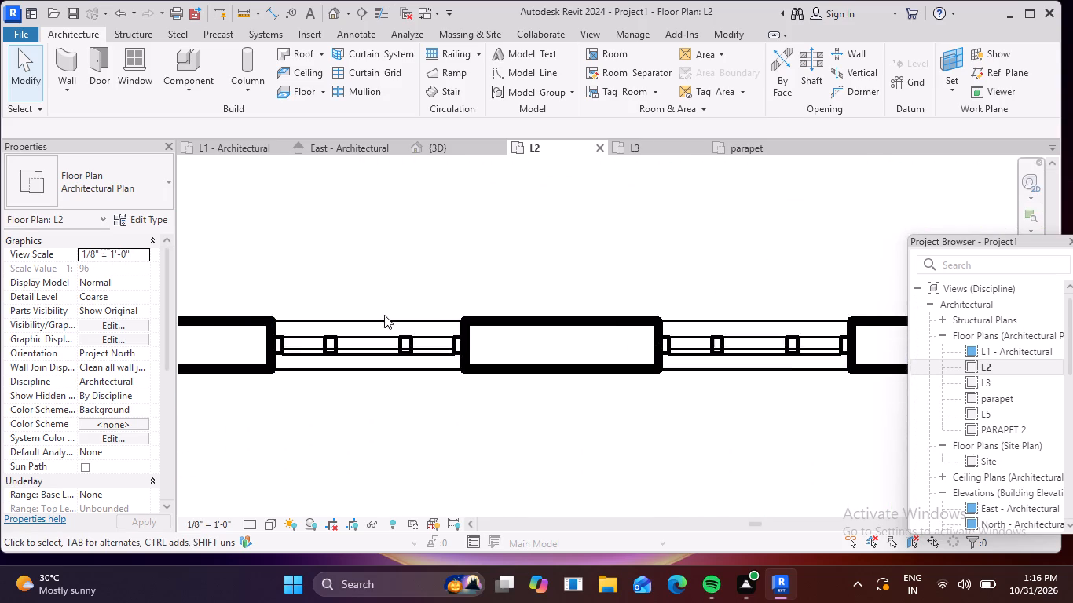
middle_click_drag(488, 297, 793, 313)
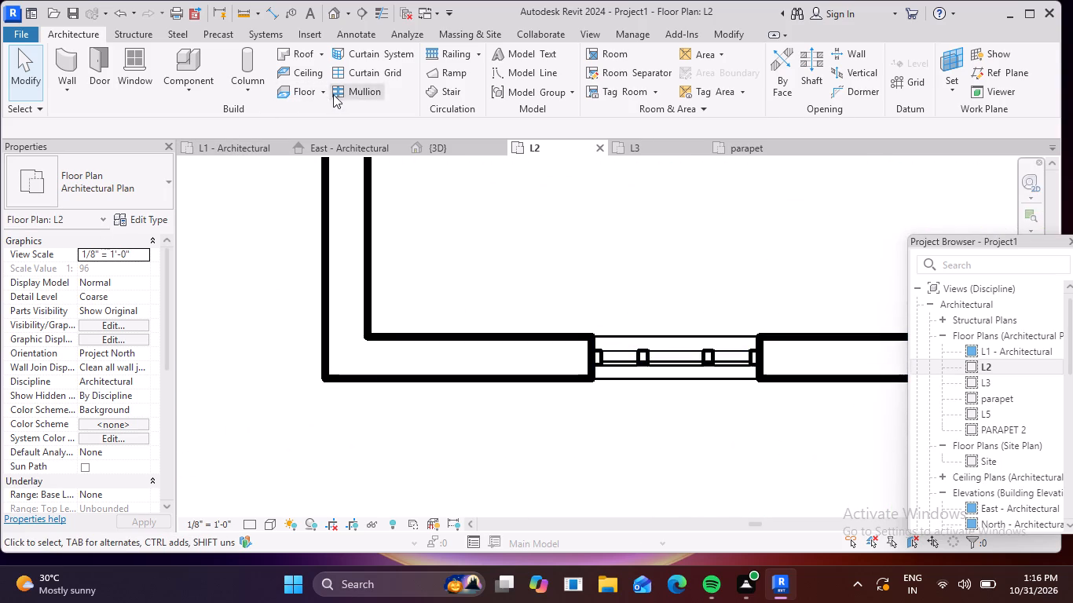
left_click(354, 88)
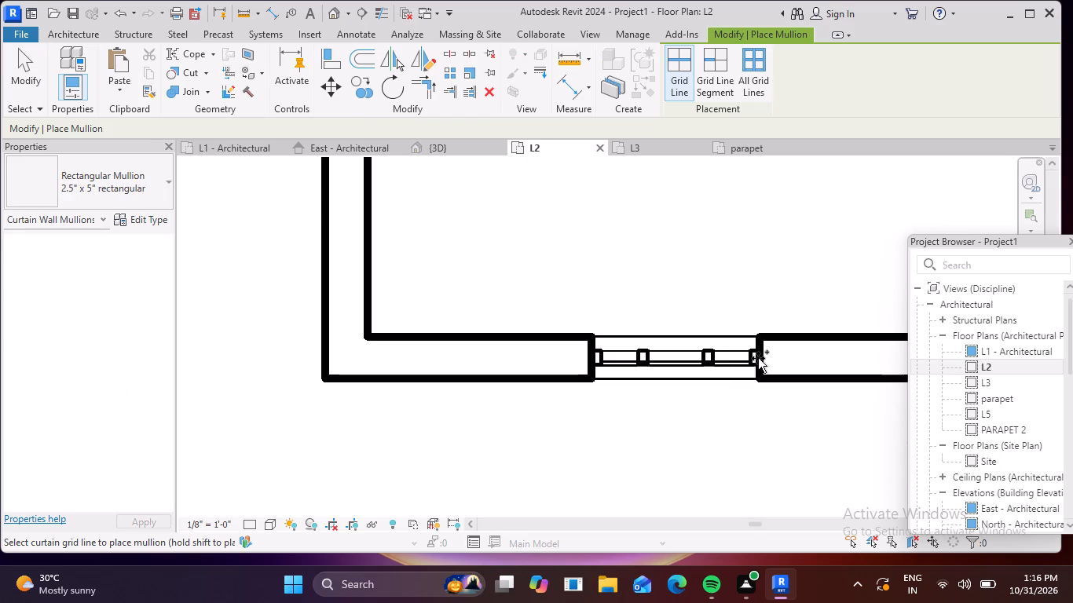
left_click(758, 358)
left_click(586, 354)
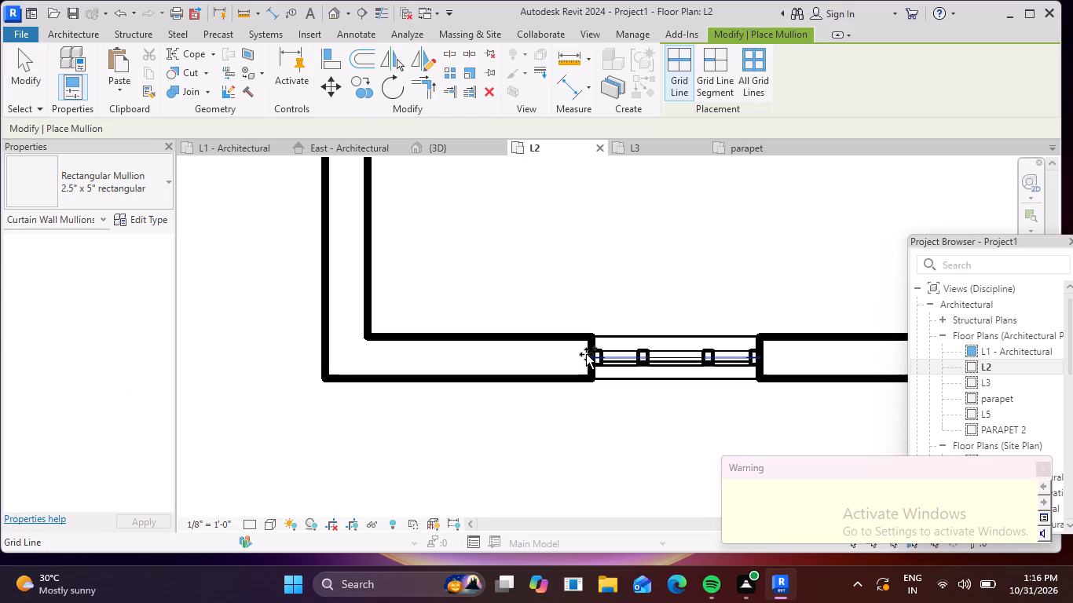
left_click(586, 354)
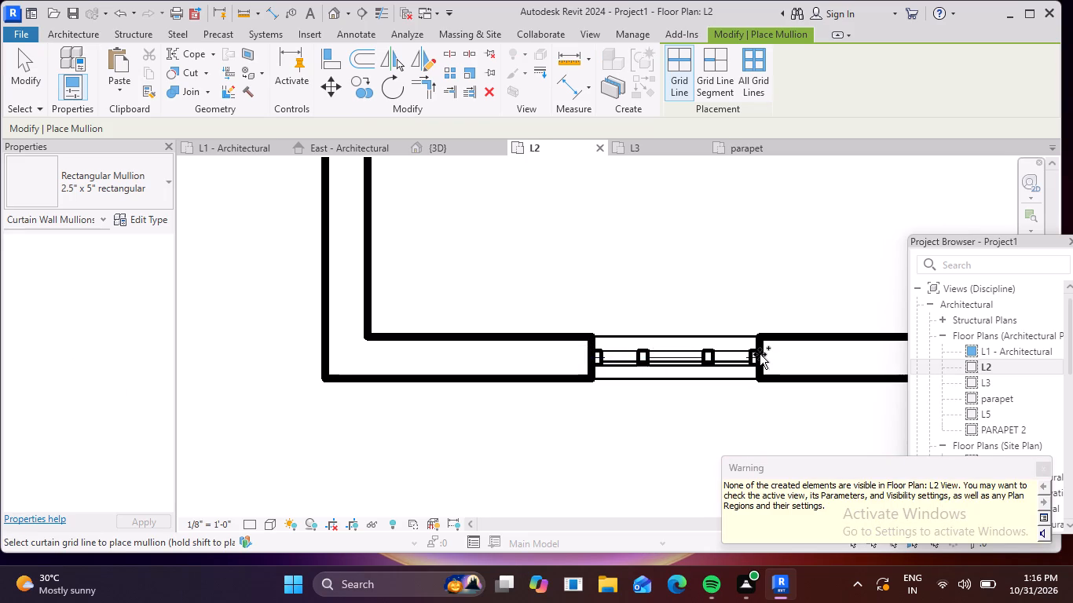
left_click(760, 354)
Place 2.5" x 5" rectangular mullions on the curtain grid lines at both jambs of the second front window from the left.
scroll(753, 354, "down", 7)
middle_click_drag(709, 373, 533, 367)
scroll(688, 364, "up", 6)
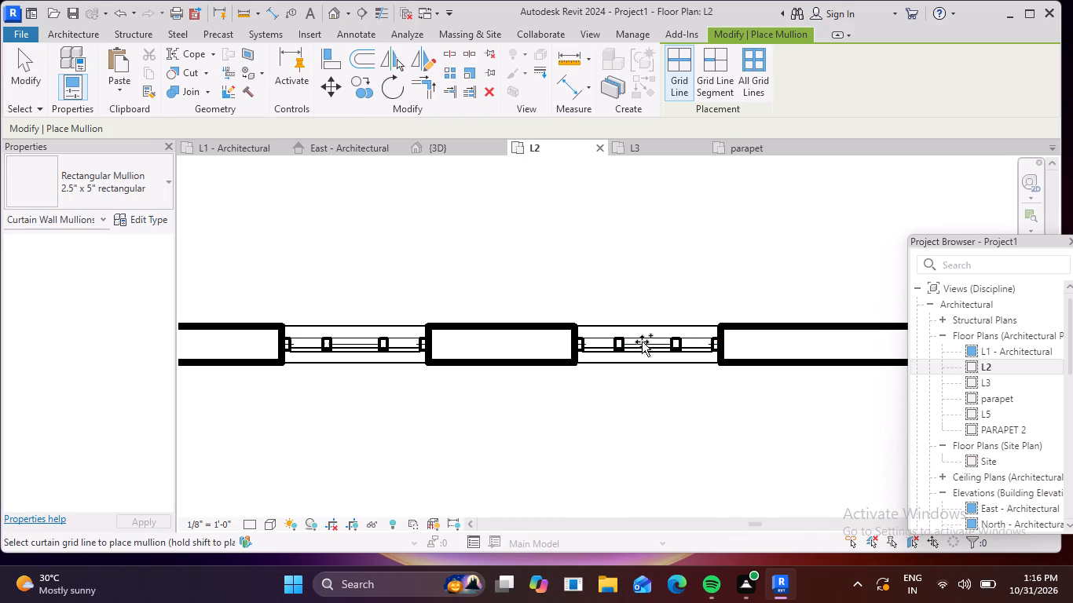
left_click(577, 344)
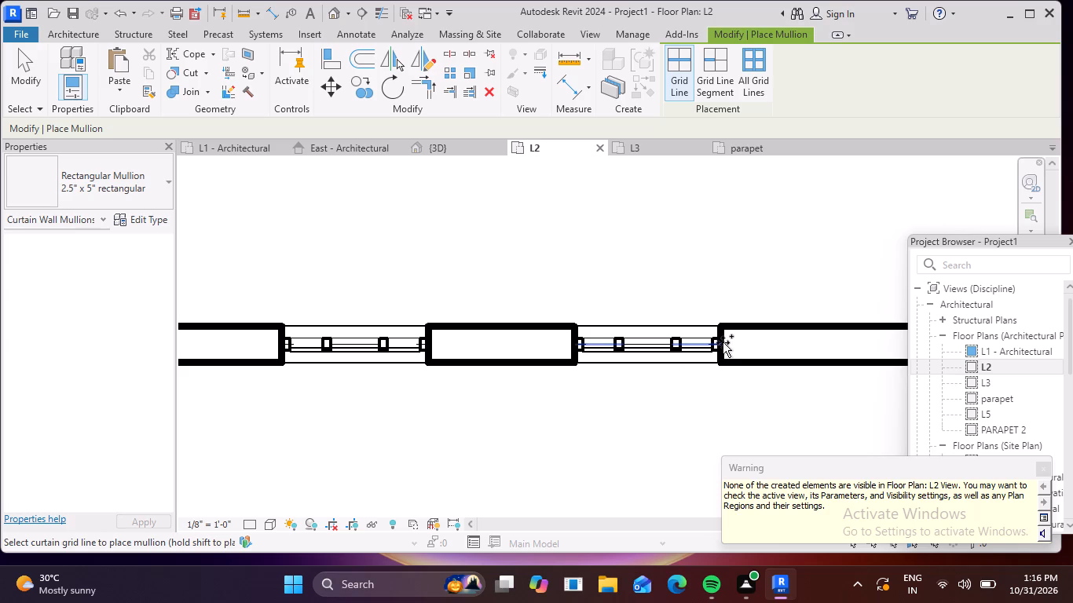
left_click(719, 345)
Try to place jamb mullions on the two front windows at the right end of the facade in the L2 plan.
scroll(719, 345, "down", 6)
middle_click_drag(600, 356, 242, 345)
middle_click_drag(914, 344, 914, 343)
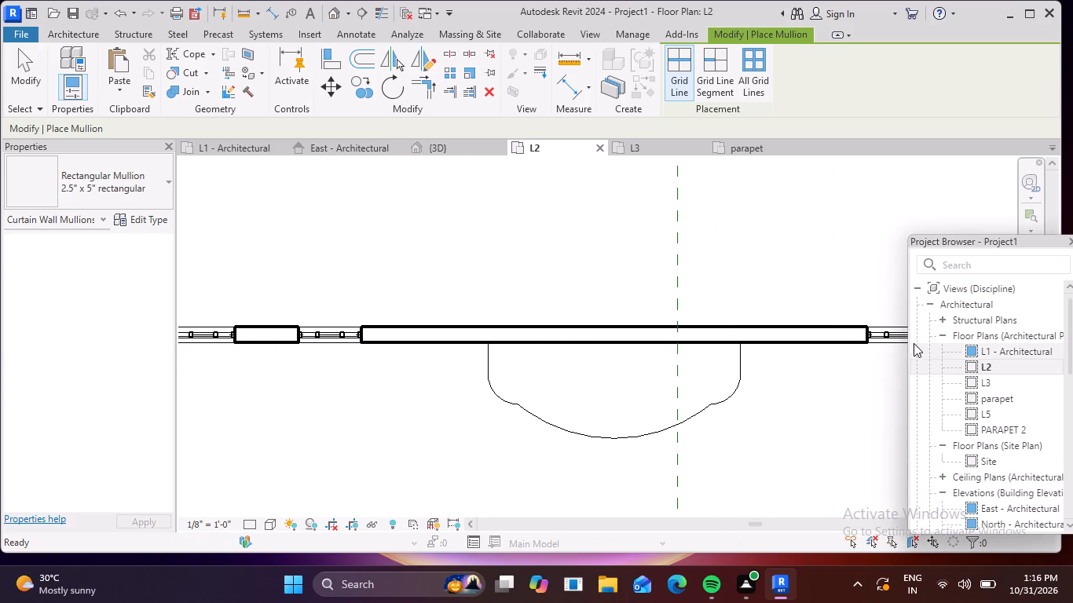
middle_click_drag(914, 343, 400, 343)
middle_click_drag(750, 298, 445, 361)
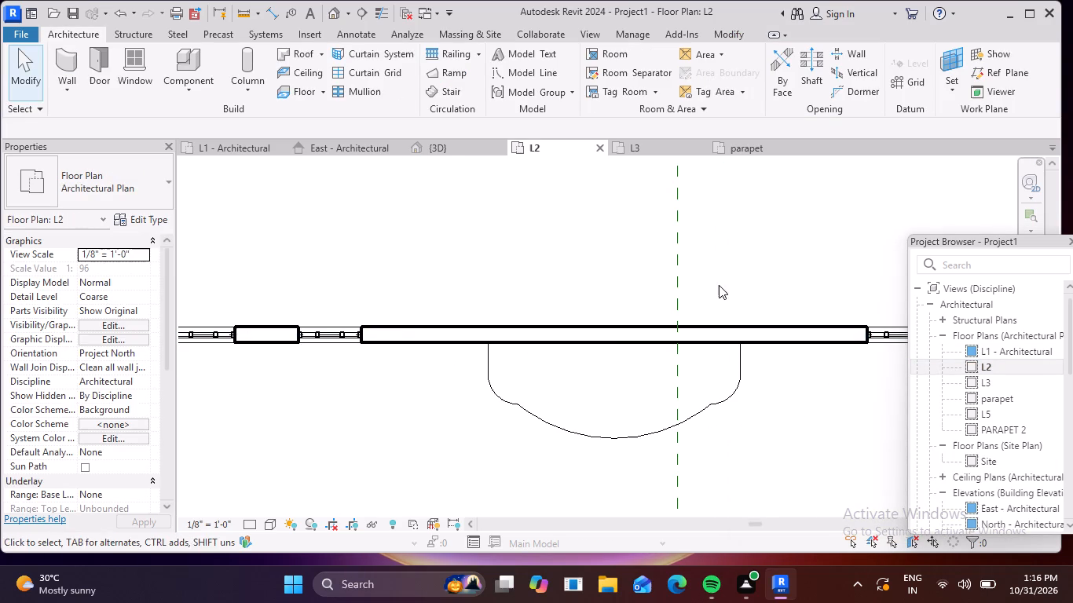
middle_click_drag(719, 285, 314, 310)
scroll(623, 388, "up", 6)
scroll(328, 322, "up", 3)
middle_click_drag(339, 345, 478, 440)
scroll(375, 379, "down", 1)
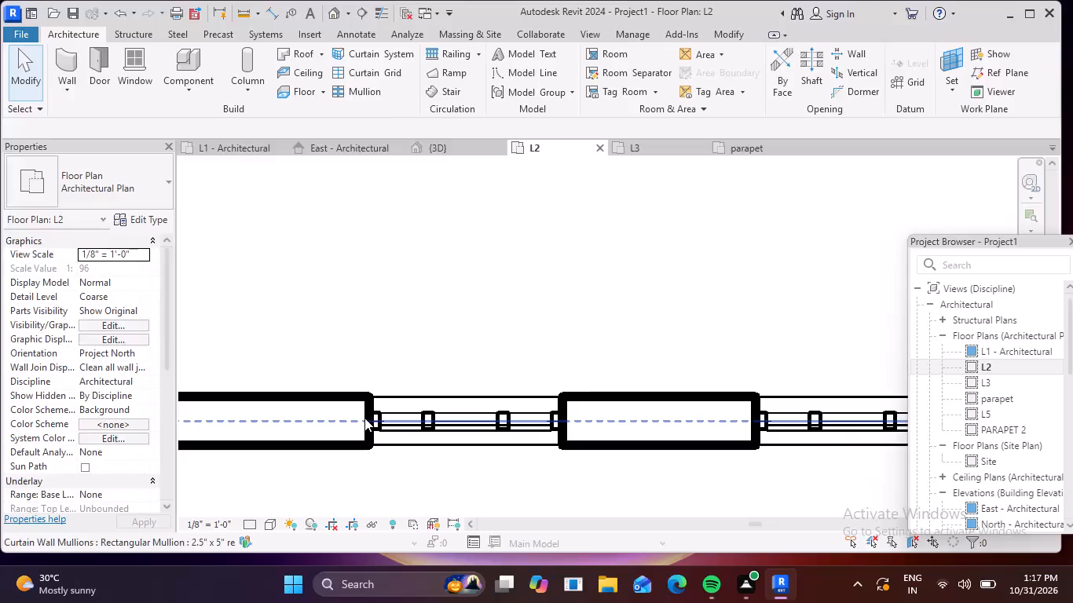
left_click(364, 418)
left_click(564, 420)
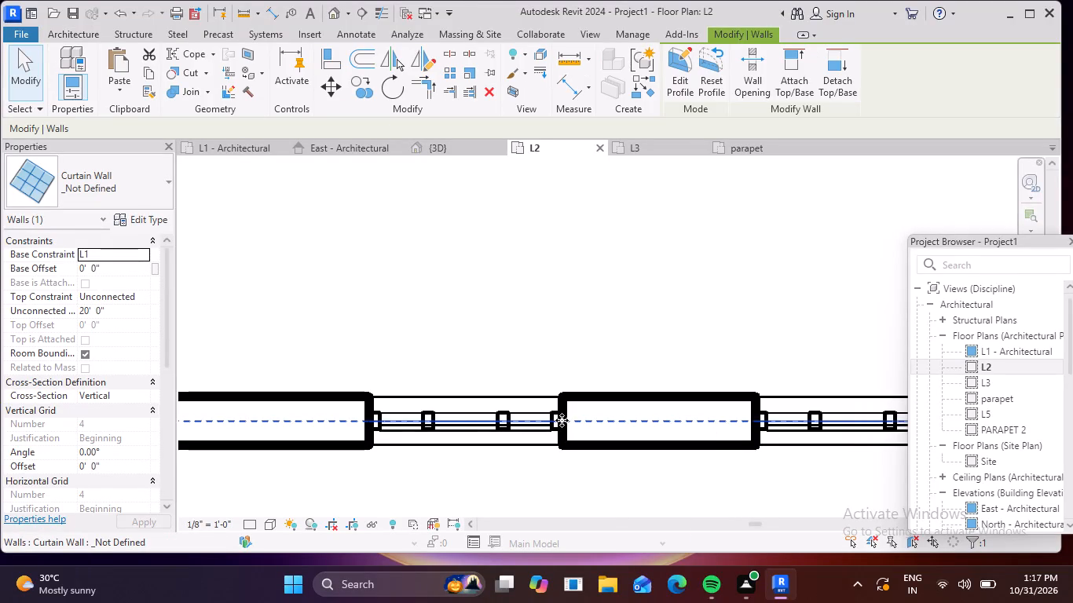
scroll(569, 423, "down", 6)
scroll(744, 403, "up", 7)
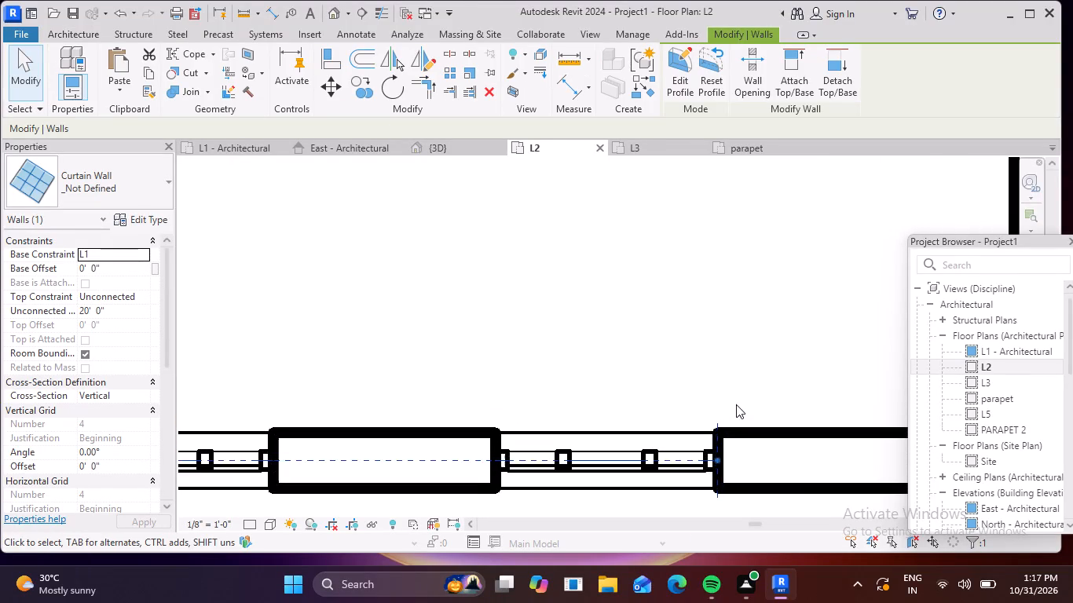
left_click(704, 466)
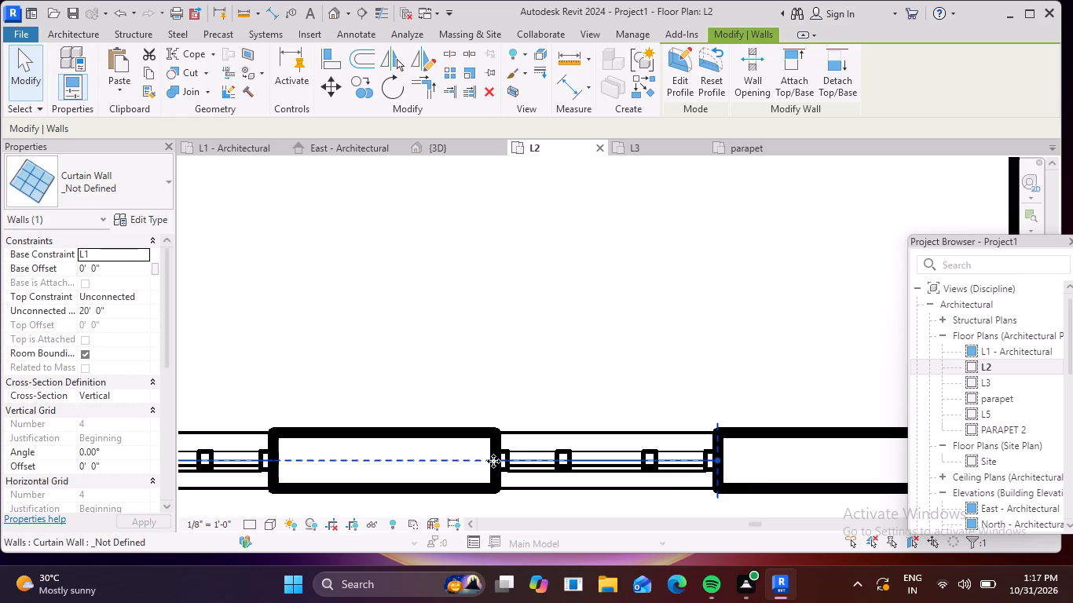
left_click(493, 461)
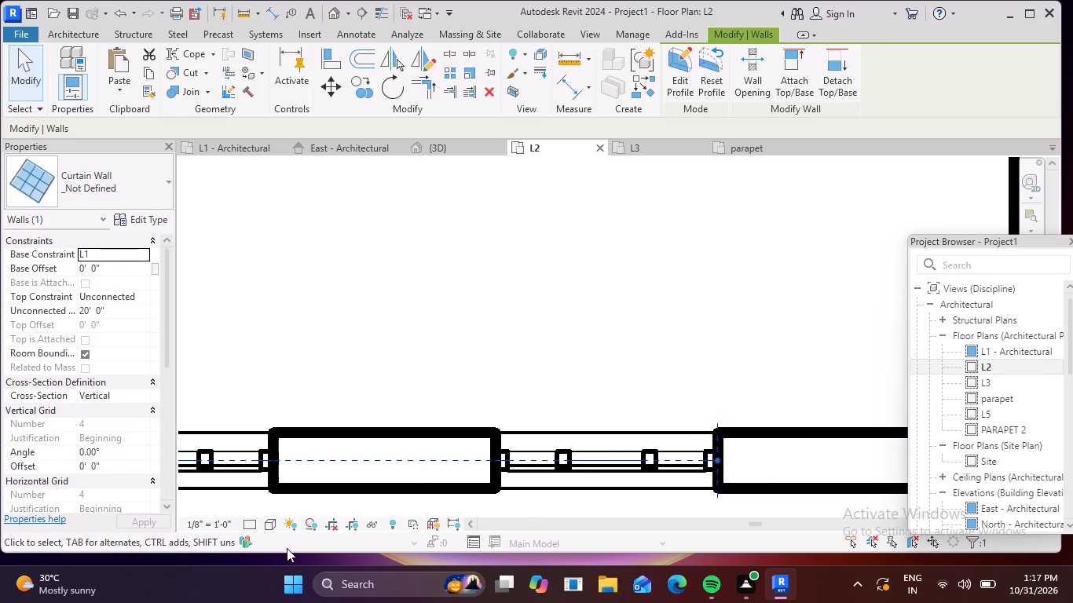
Open the default 3D view and compare the mullions of the left and right ground-floor front windows.
left_click(333, 8)
scroll(516, 375, "up", 2)
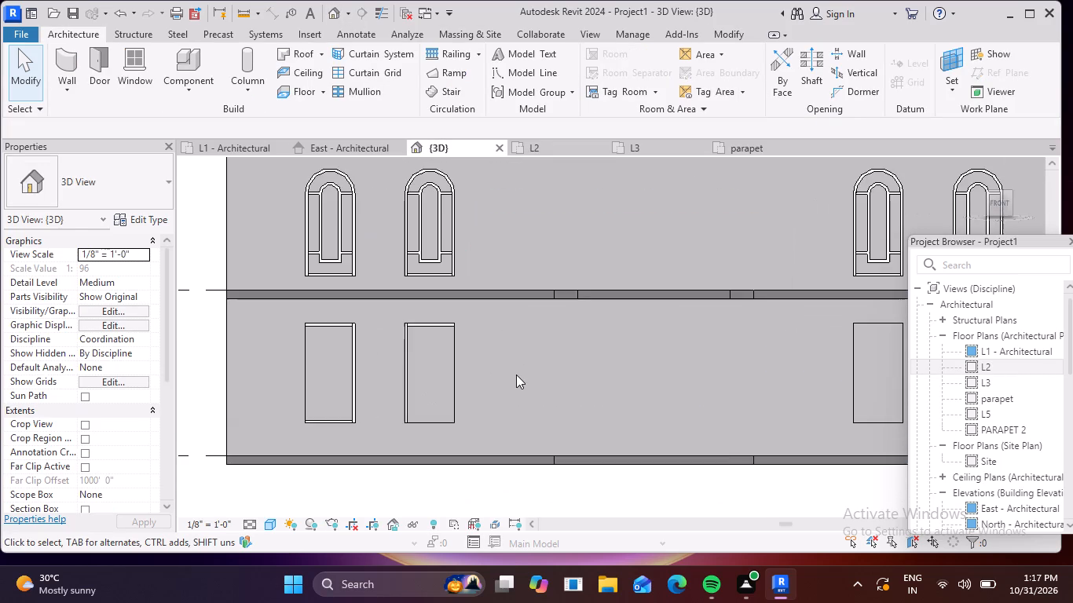
scroll(516, 375, "down", 4)
scroll(837, 374, "up", 3)
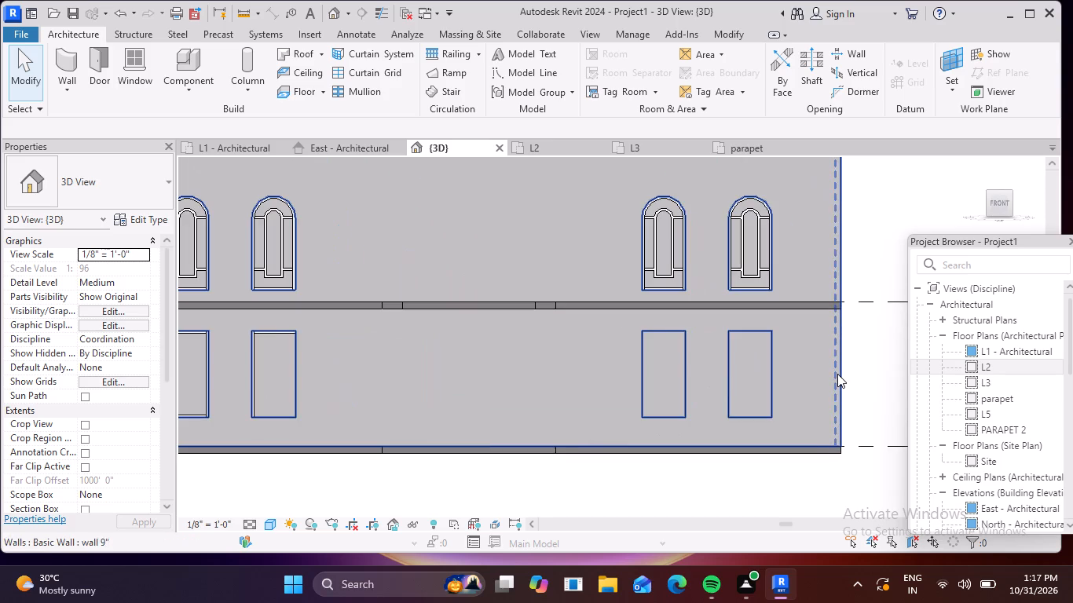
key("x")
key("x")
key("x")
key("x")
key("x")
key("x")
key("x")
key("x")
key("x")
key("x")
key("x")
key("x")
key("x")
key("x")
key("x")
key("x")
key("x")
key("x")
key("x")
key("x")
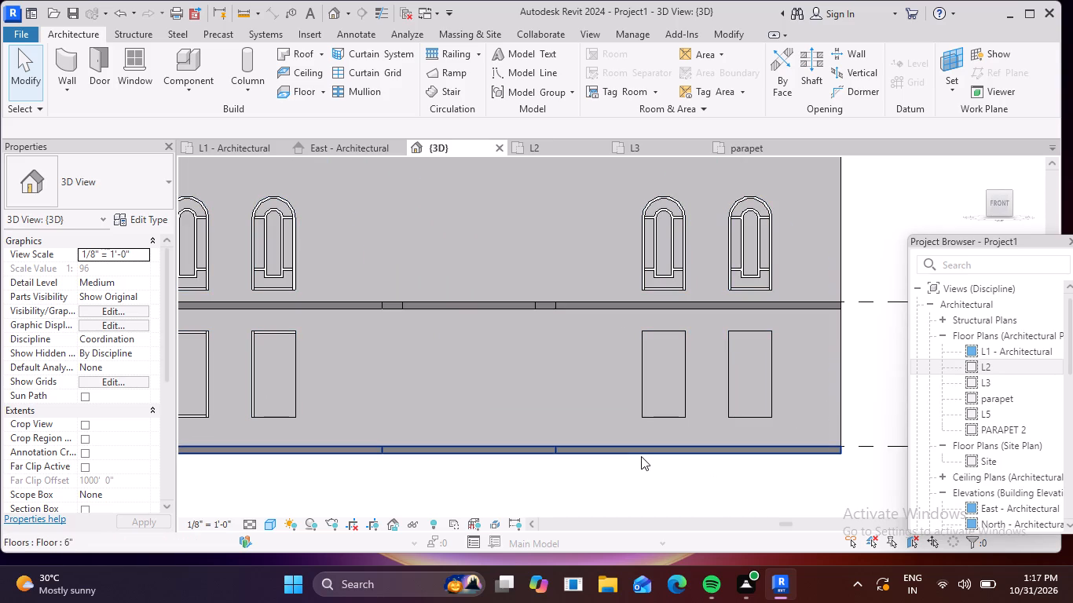
Examine the front windows on both floors from an angle and up close, checking the mullions along the ground-floor openings' edges.
middle_click_drag(641, 456, 603, 491)
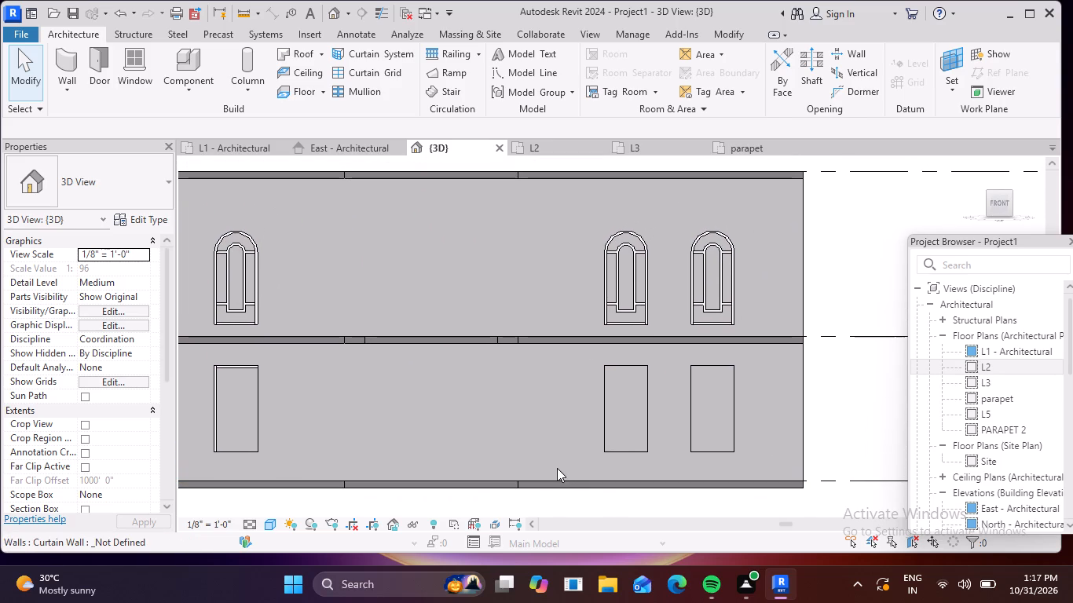
middle_click_drag(510, 444, 584, 466, "shift")
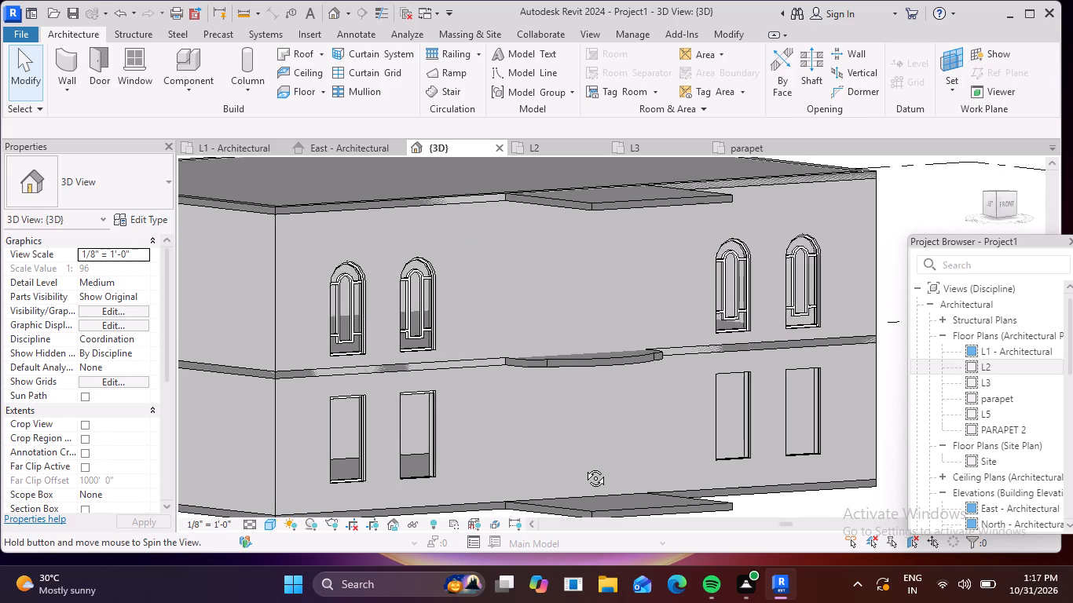
middle_click_drag(584, 466, 489, 436, "shift")
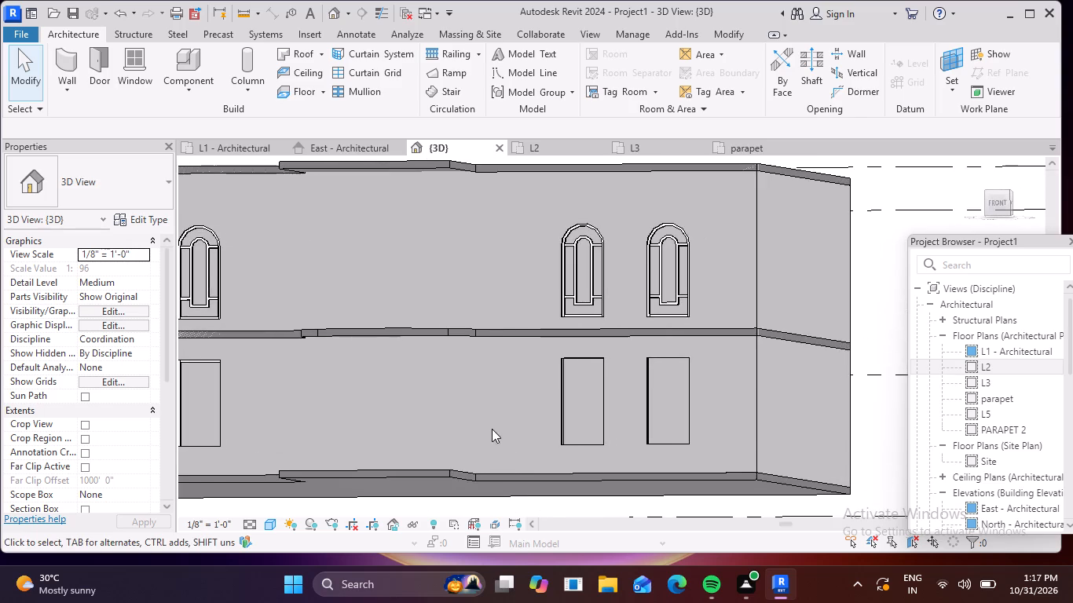
scroll(492, 429, "down", 1)
middle_click_drag(492, 429, 550, 429)
middle_click_drag(547, 430, 601, 470, "shift")
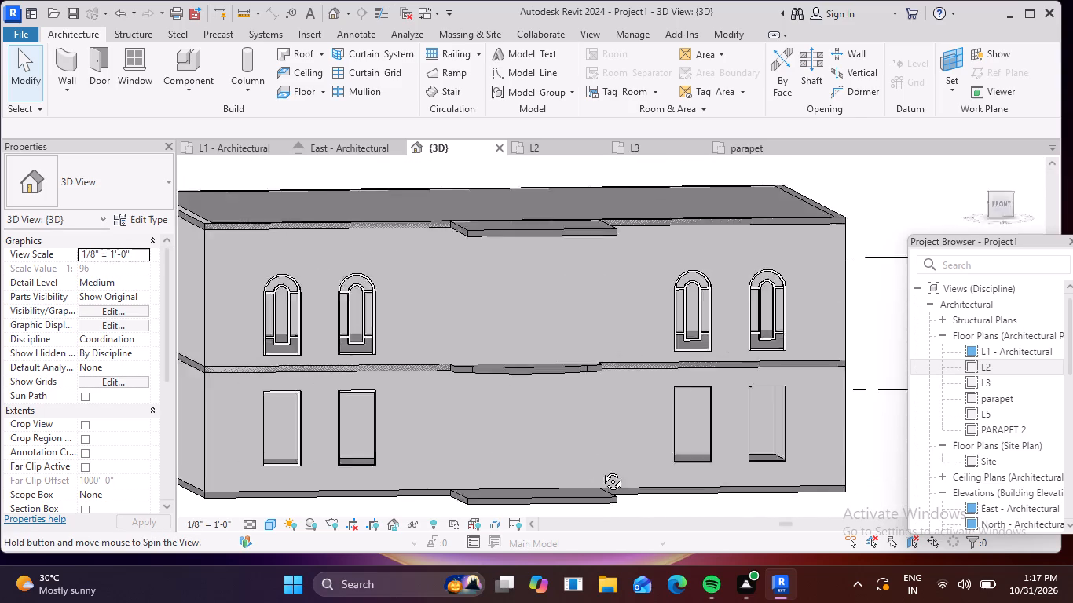
middle_click_drag(601, 470, 539, 429, "shift")
middle_click_drag(551, 405, 573, 455, "shift")
scroll(709, 433, "up", 3)
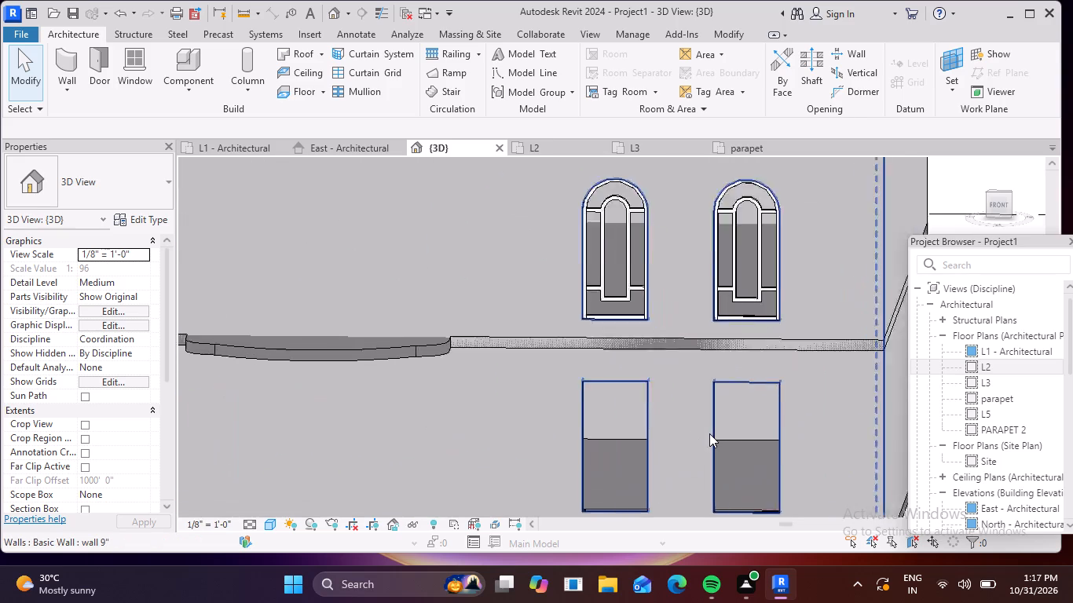
scroll(709, 433, "up", 2)
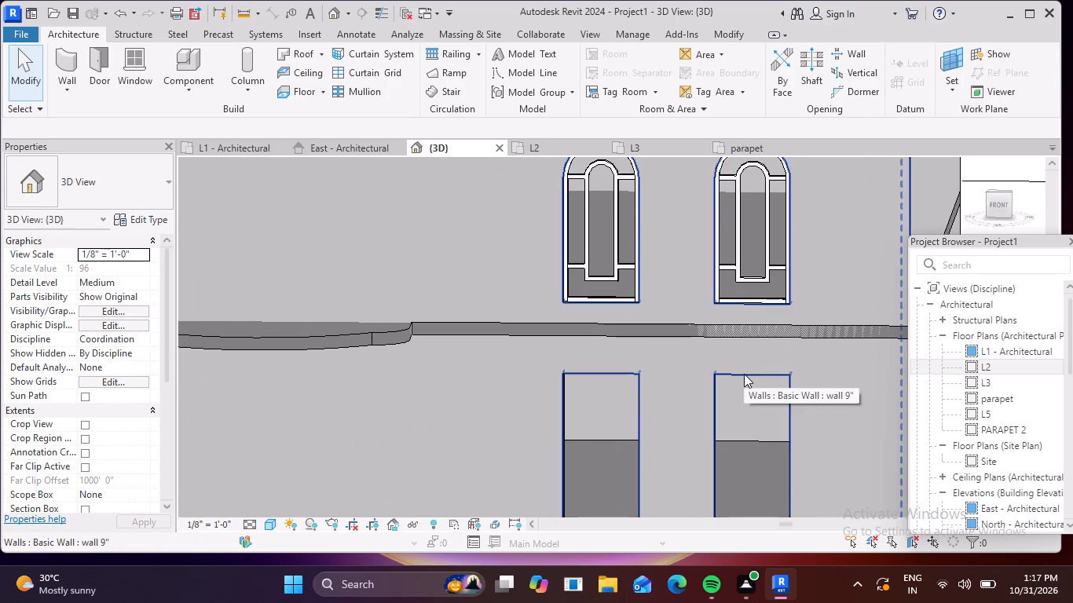
left_click(744, 374)
scroll(741, 384, "up", 11)
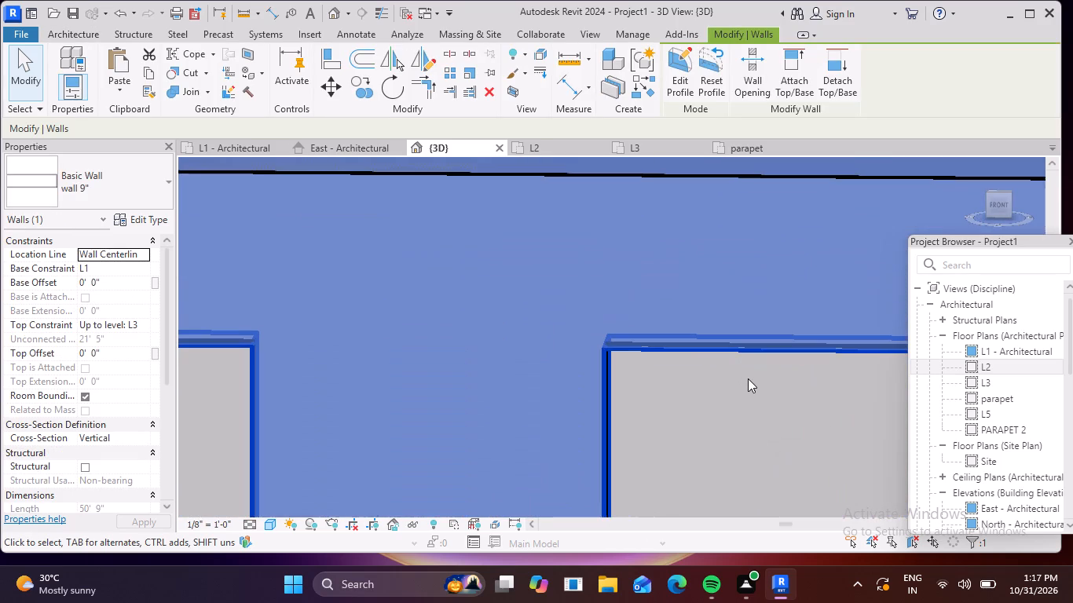
left_click(604, 374)
key("Escape")
scroll(660, 356, "up", 5)
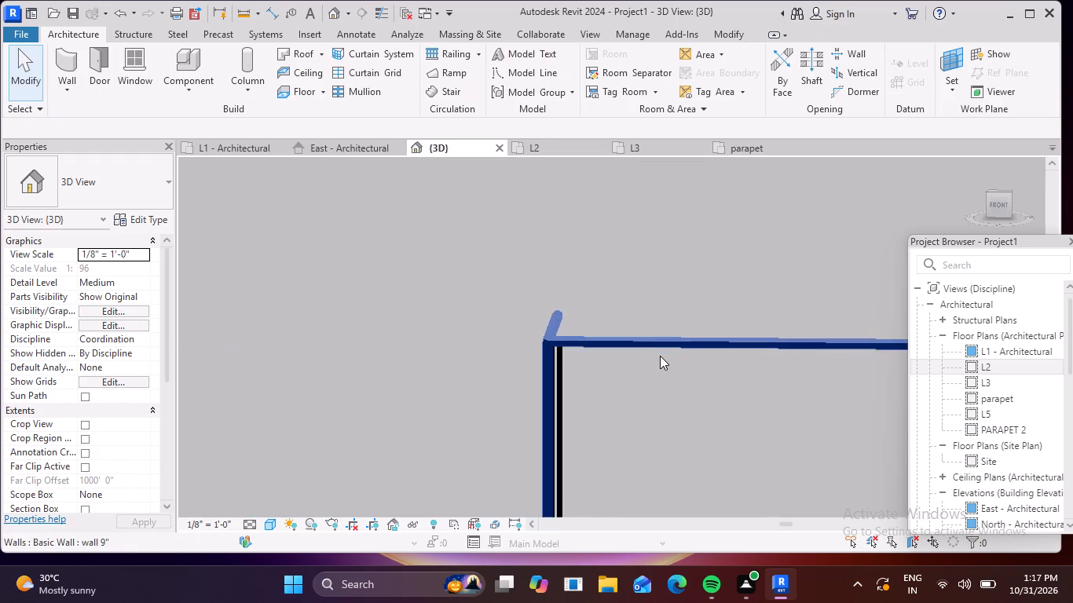
key("Escape")
scroll(596, 367, "down", 19)
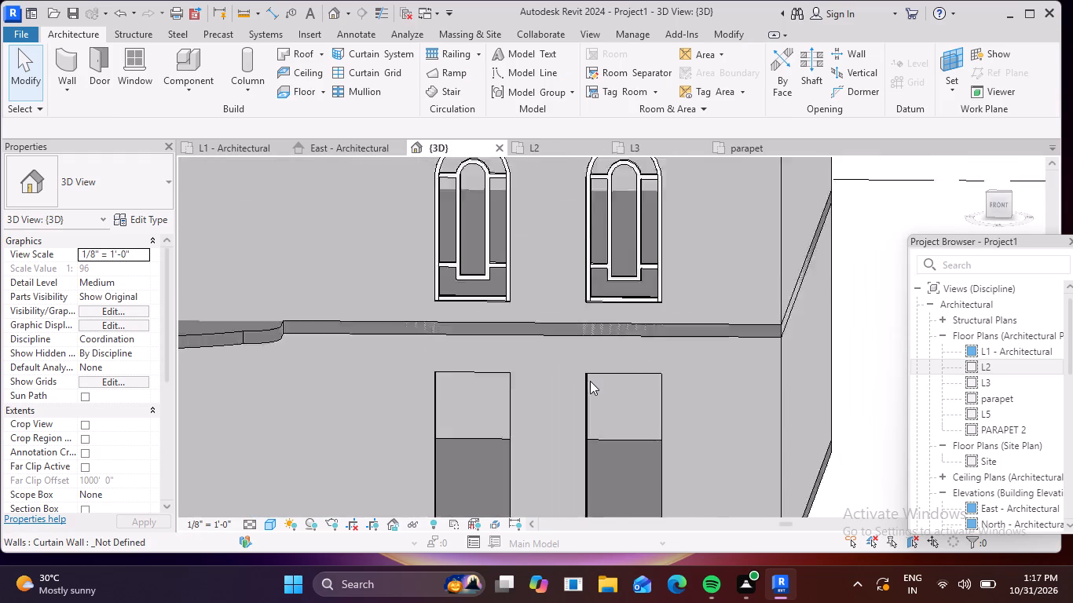
scroll(590, 382, "down", 4)
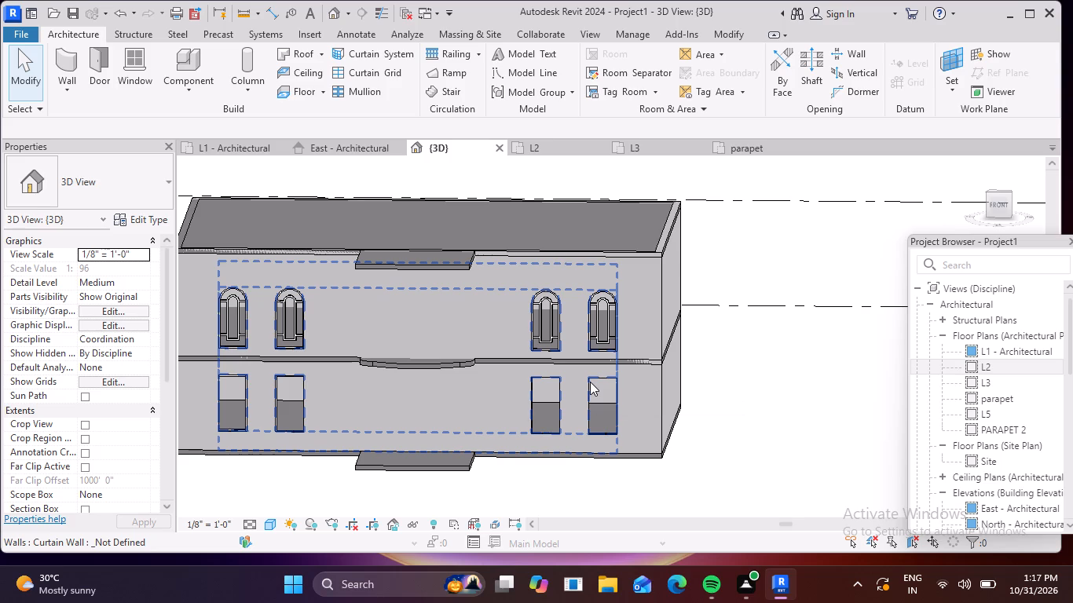
scroll(449, 280, "down", 2)
scroll(287, 350, "up", 4)
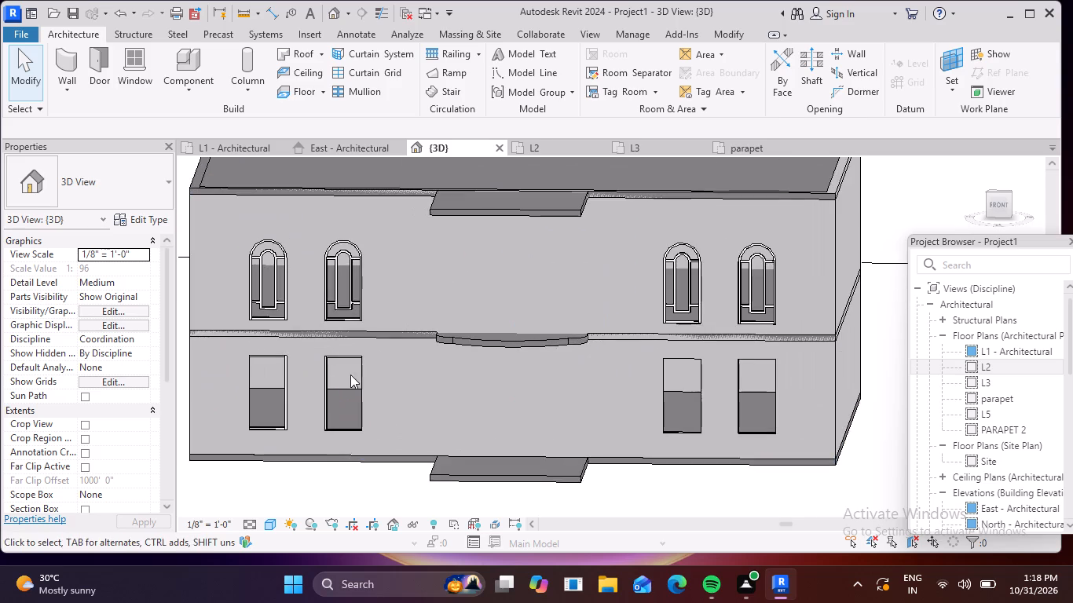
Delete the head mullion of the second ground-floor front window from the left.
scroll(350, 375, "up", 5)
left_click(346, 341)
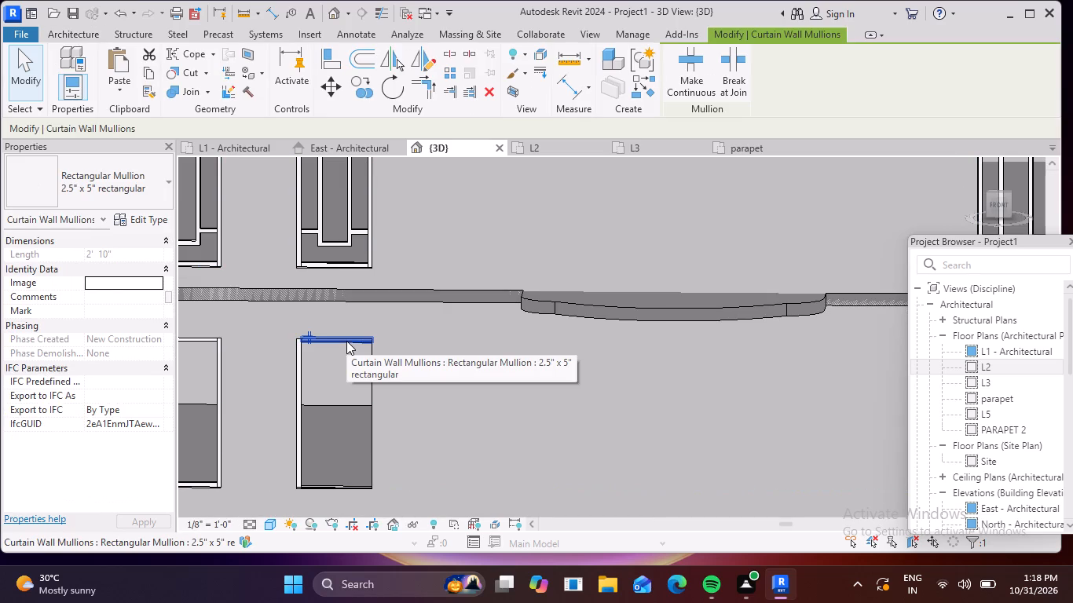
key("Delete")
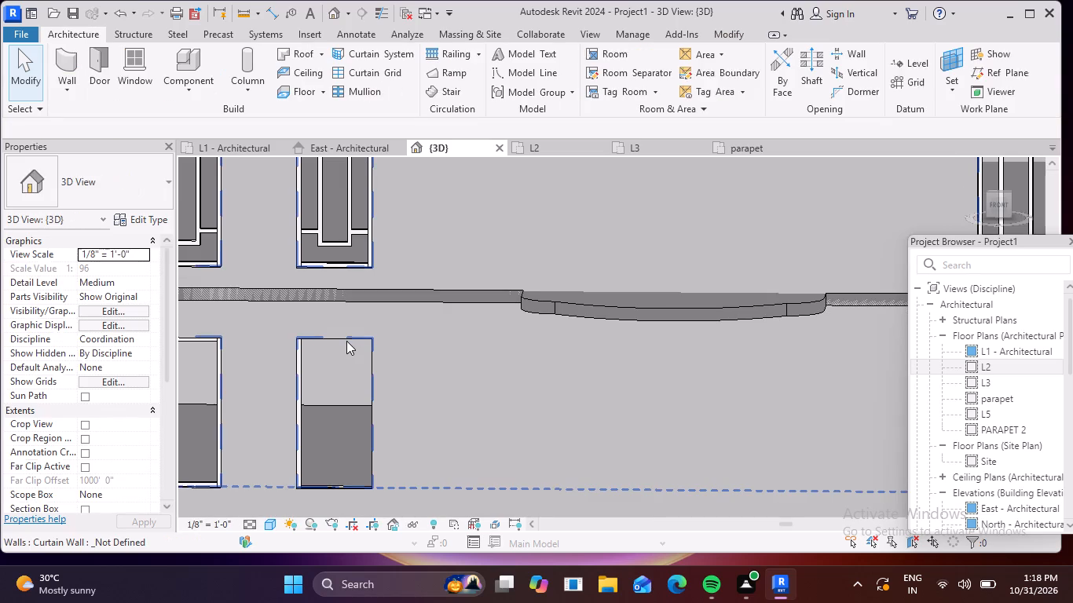
Delete the front curtain wall that spans both storeys, together with its mullions.
scroll(346, 341, "down", 2)
middle_click_drag(302, 369, 382, 389)
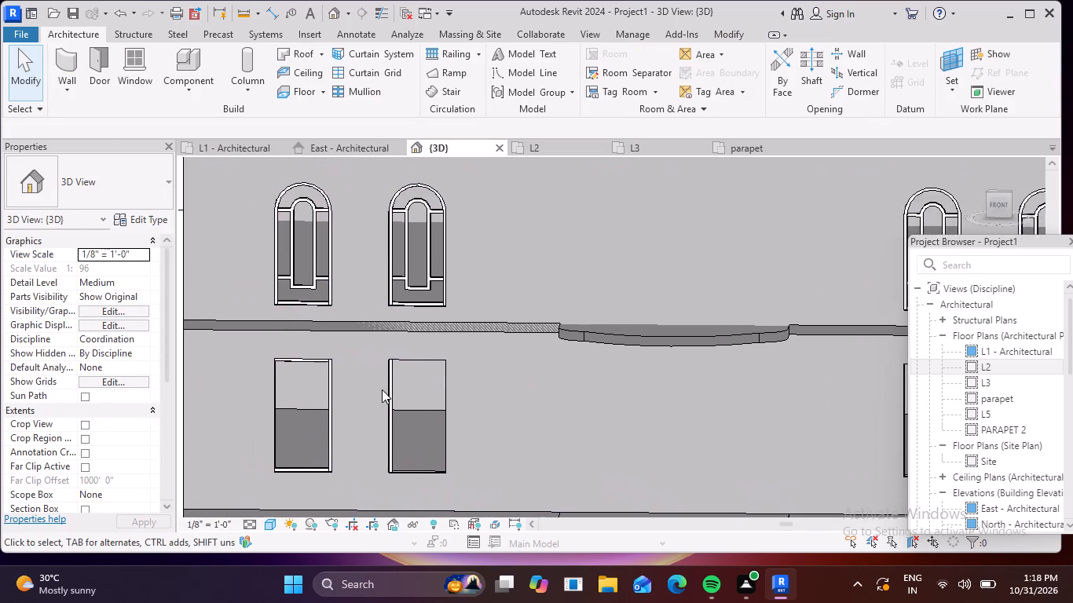
scroll(382, 389, "up", 6)
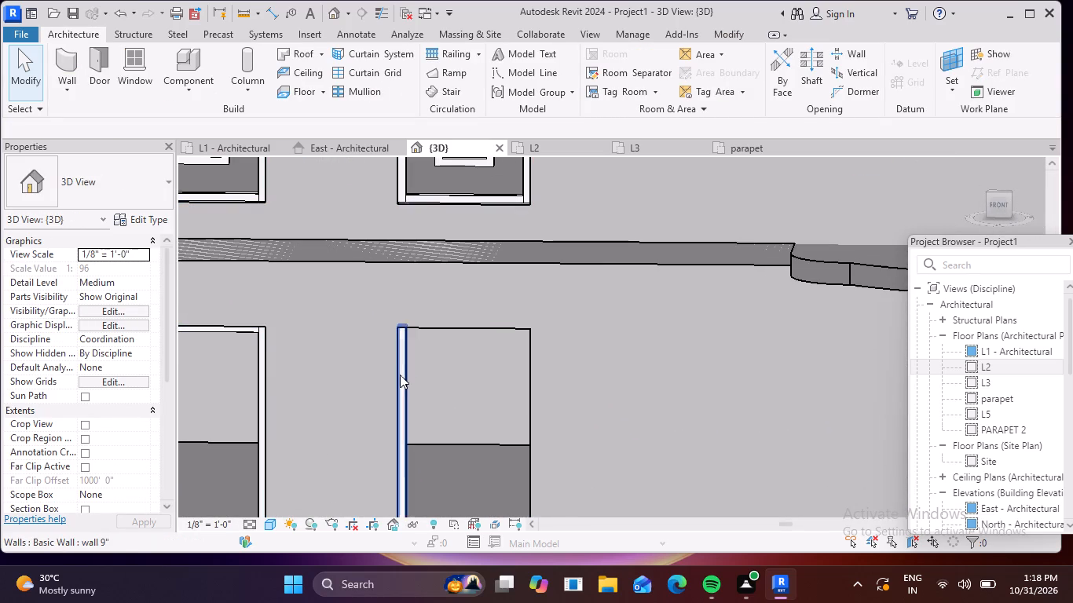
left_click(401, 375)
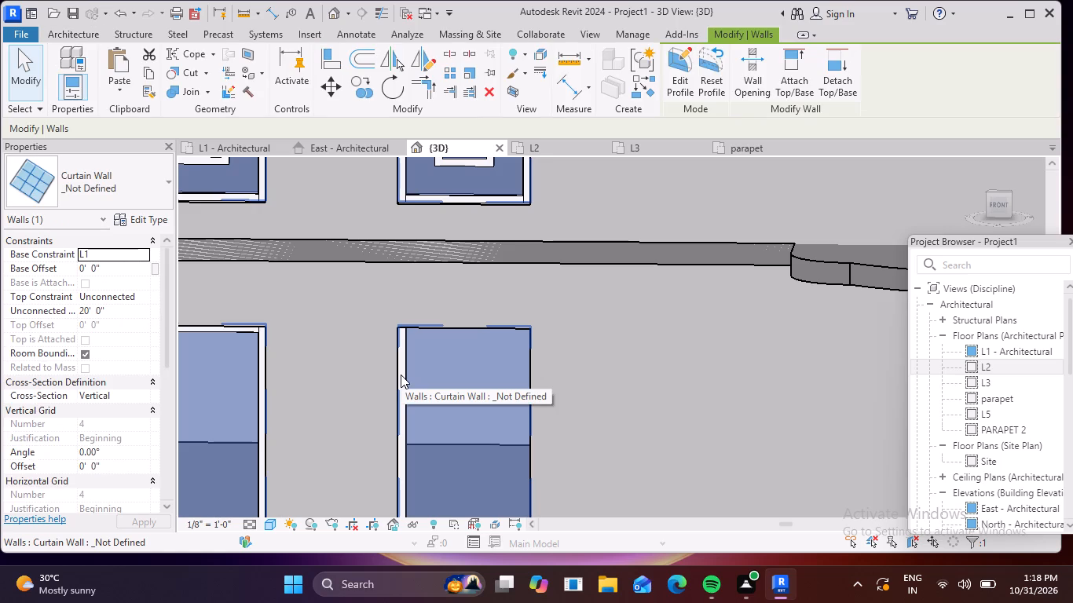
key("Delete")
scroll(331, 384, "down", 4)
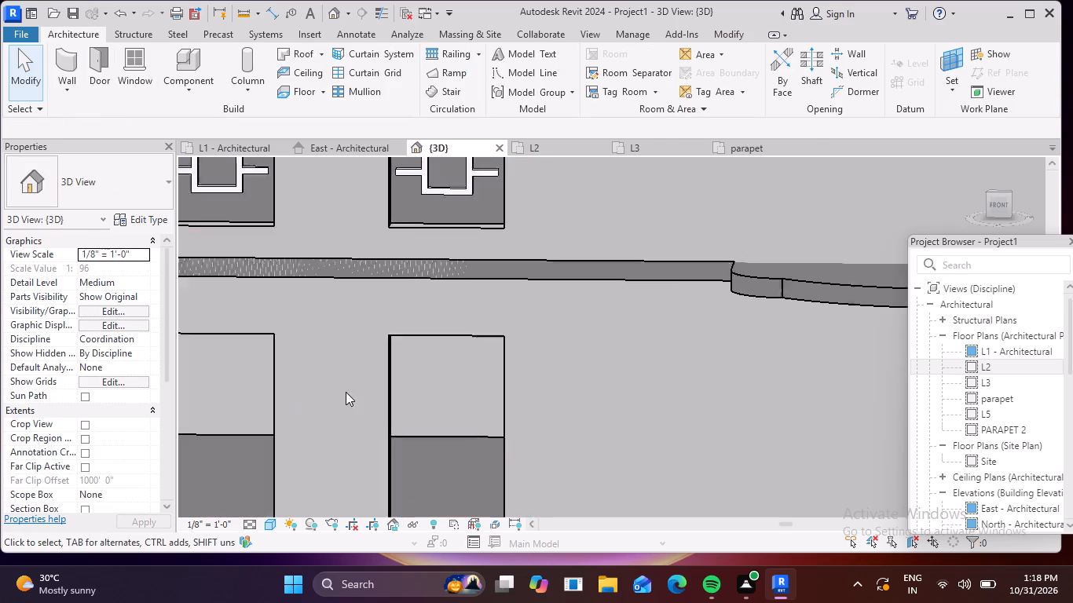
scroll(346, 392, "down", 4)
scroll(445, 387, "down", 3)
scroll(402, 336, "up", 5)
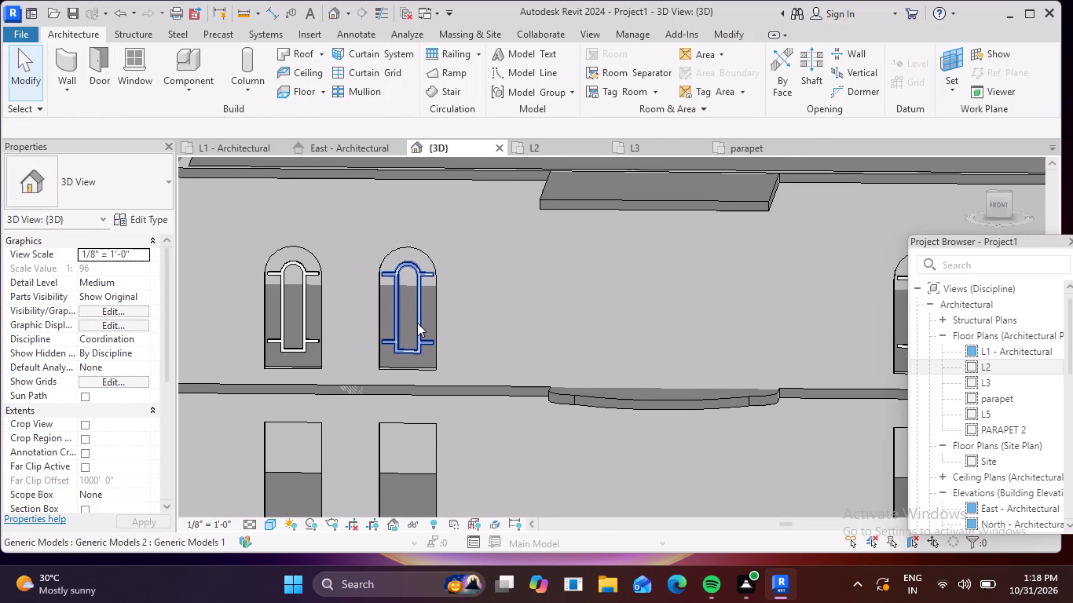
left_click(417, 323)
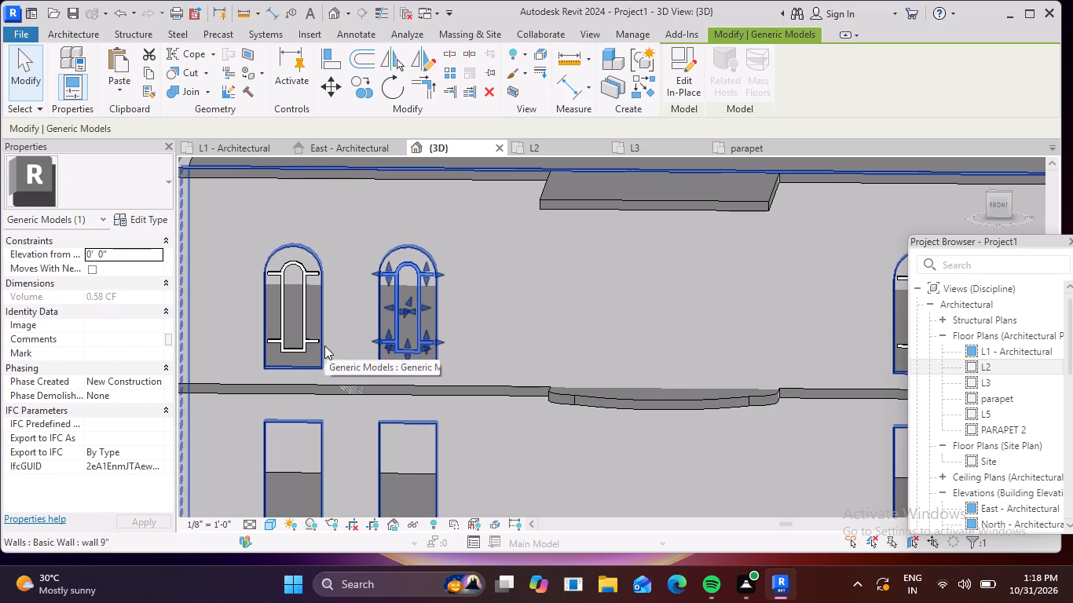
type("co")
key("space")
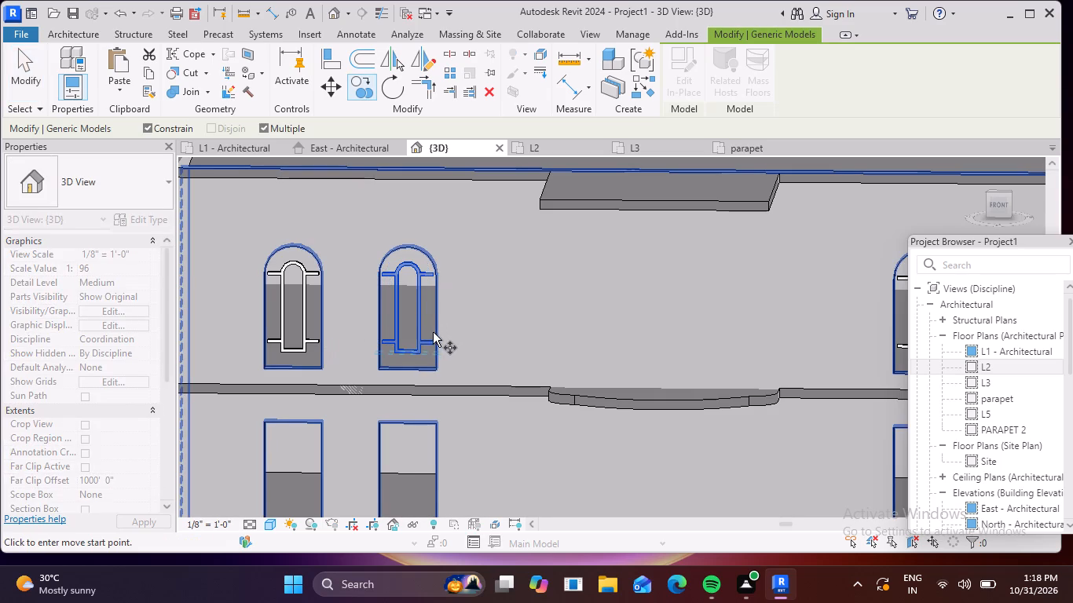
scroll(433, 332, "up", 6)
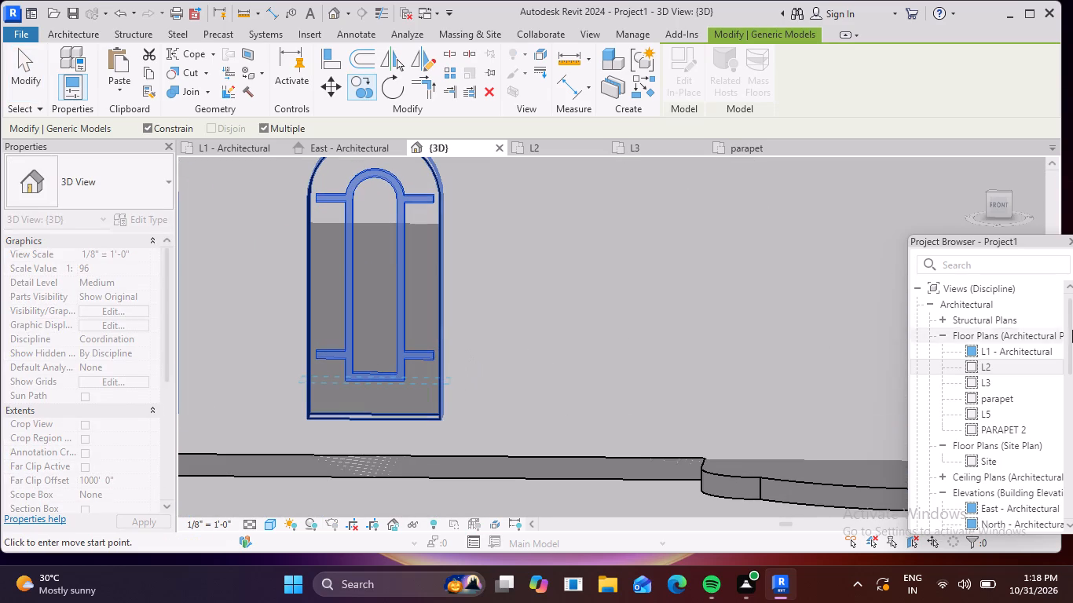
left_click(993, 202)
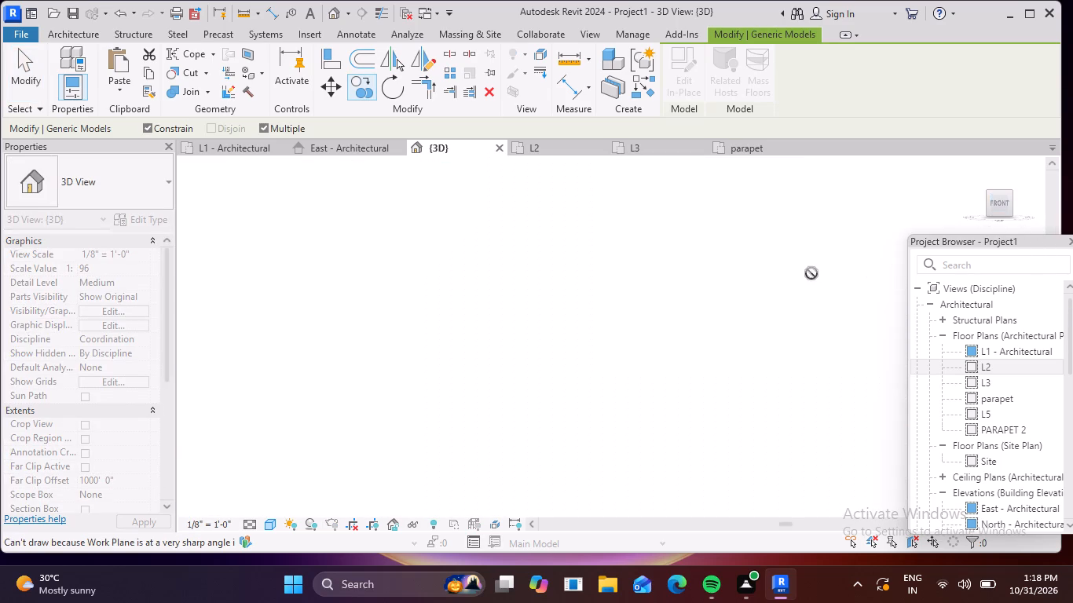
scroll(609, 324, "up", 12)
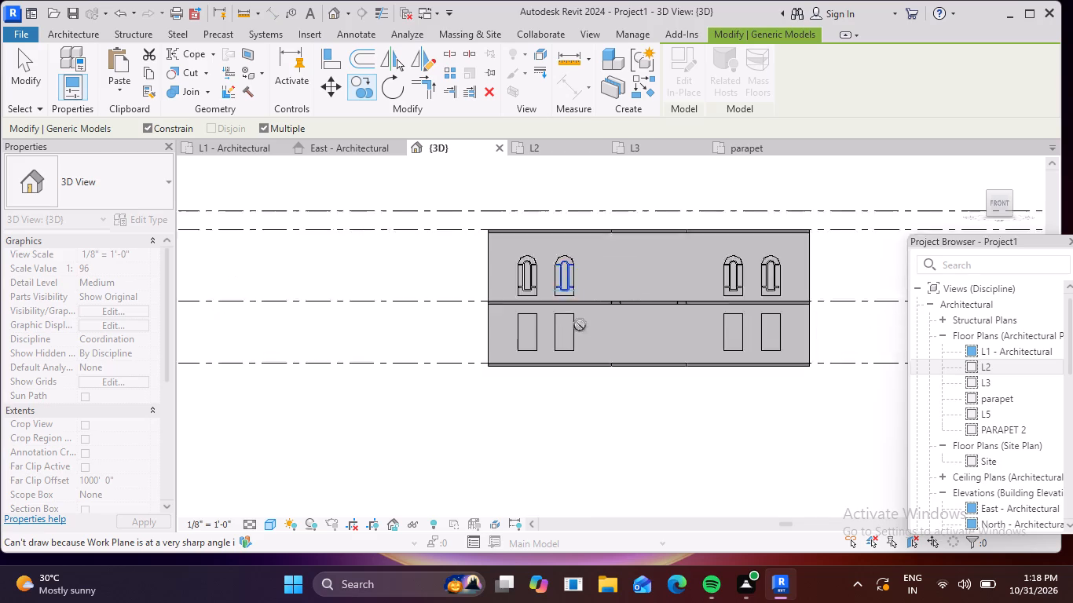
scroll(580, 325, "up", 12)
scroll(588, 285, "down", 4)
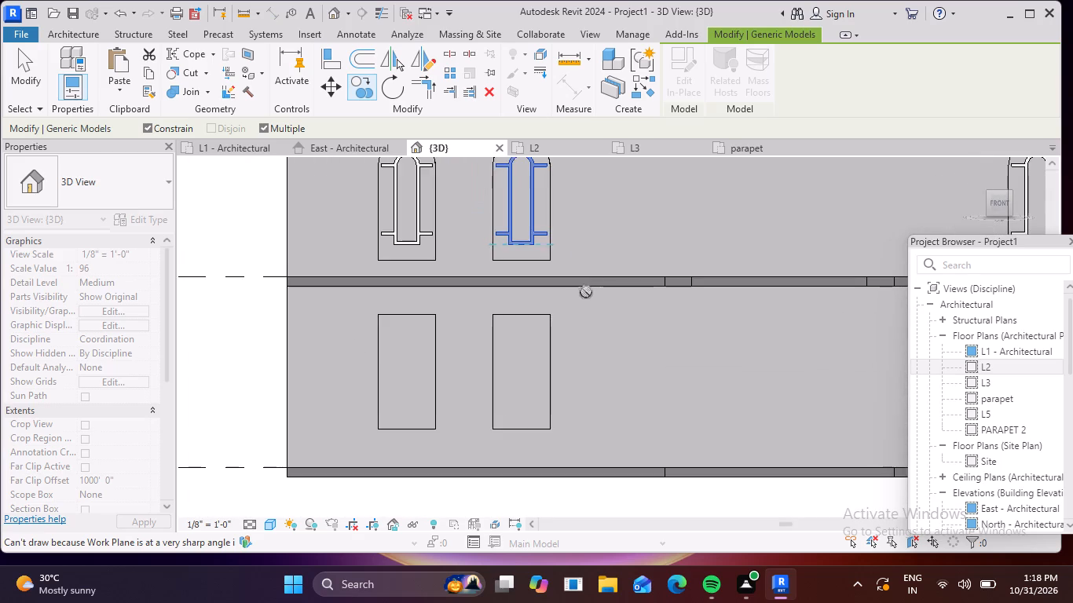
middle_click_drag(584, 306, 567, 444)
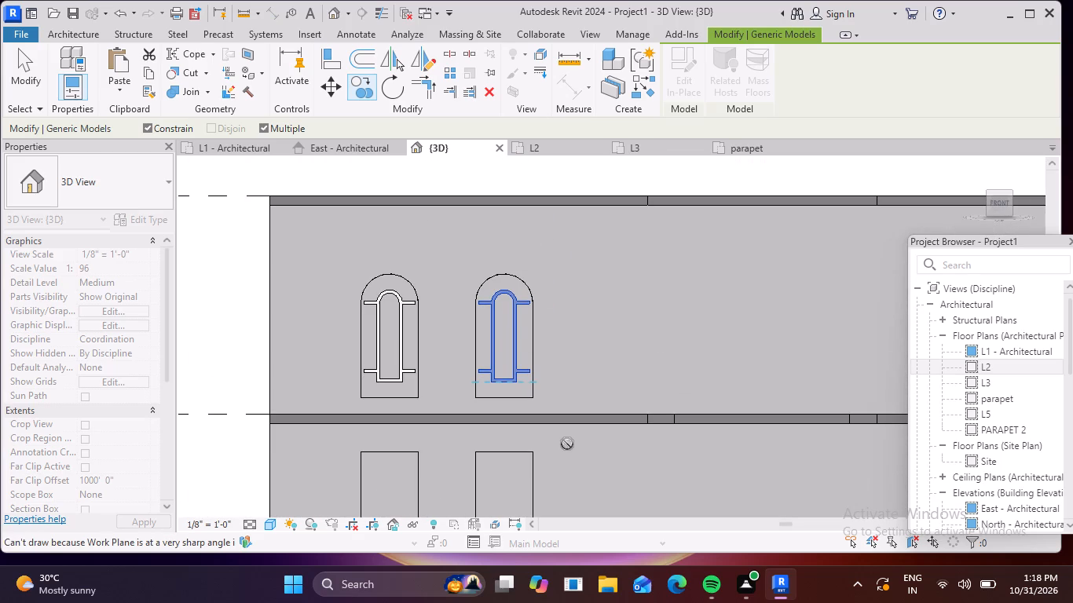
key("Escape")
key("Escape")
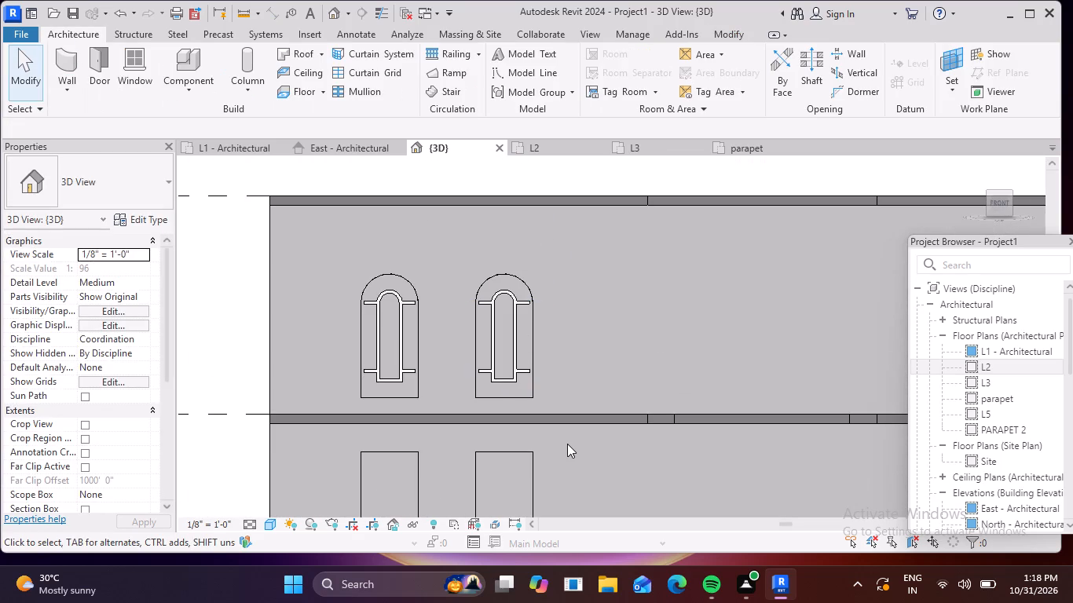
Undo the curtain wall deletion and the preceding grid and mullion edits until the left ground-floor front windows have only perimeter mullions.
scroll(537, 280, "down", 5)
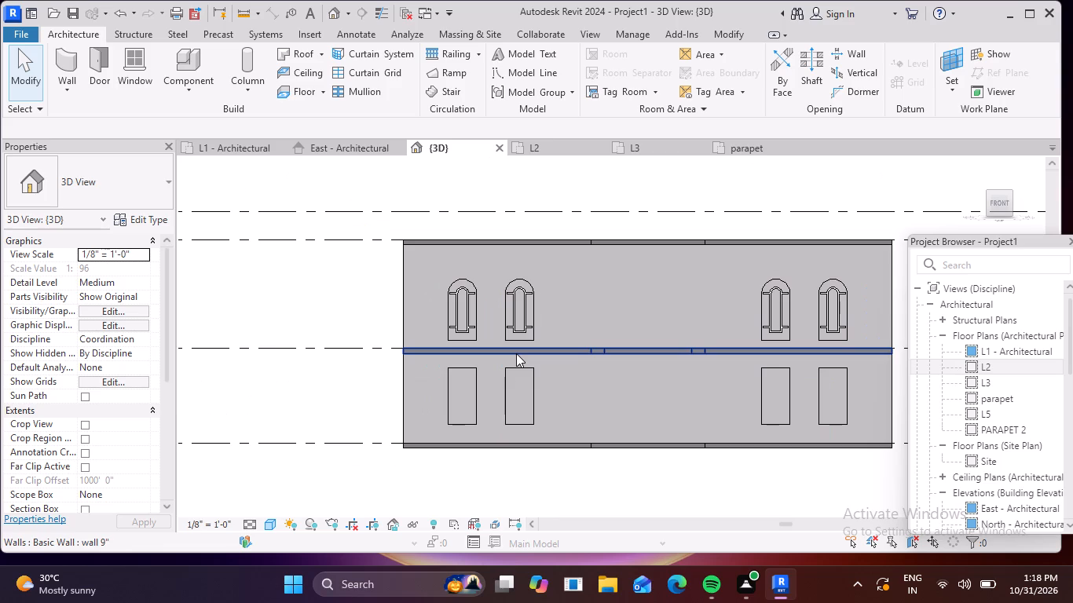
key("ctrl+z")
key("ctrl+z")
key("ctrl+z")
key("ctrl+z")
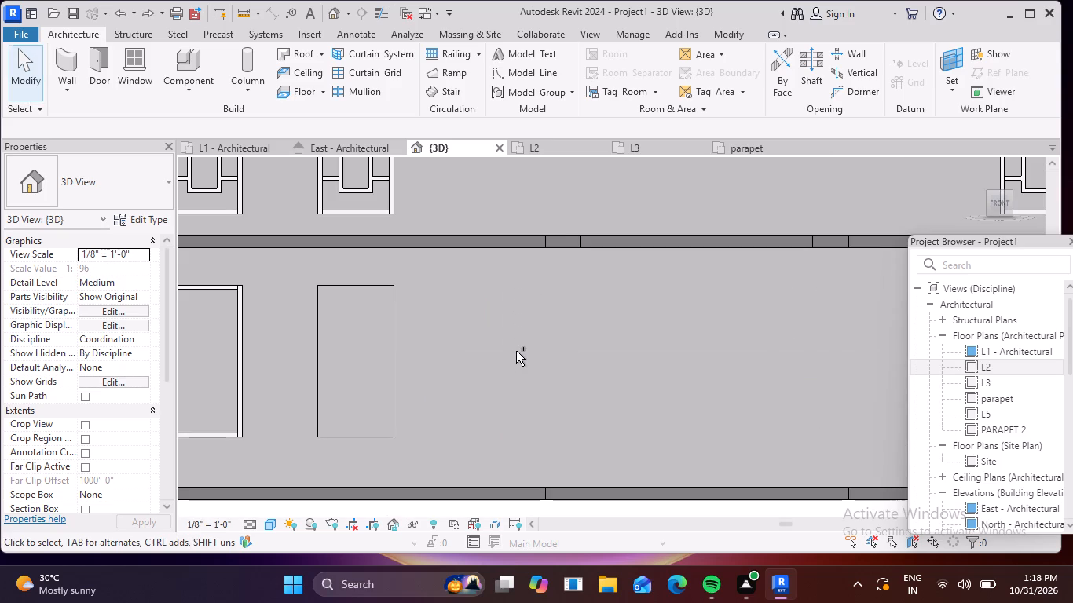
key("ctrl+z")
key("ctrl+z")
key("ctrl+z")
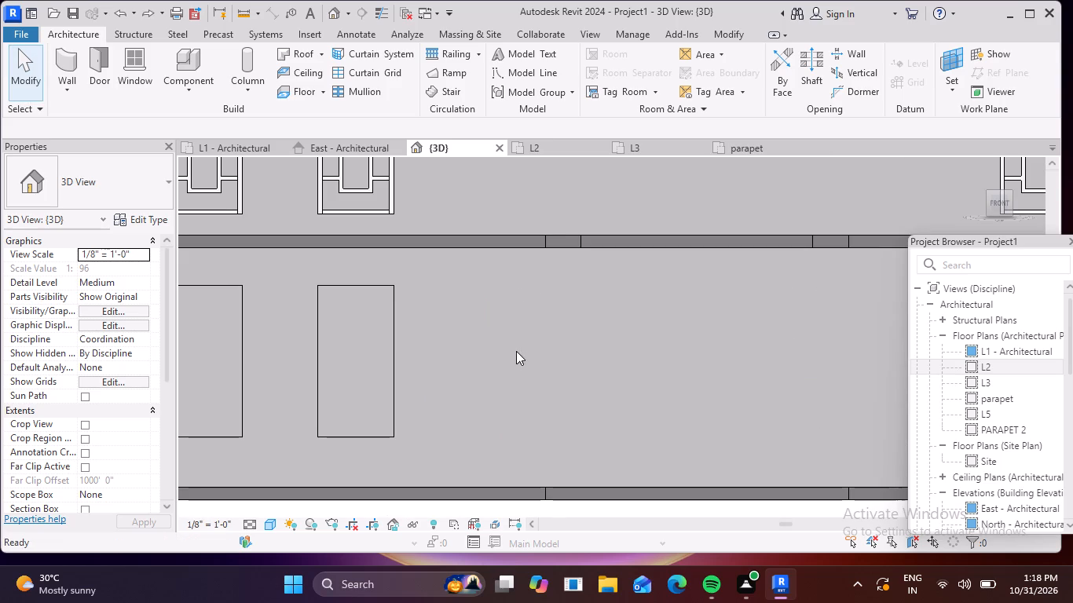
key("ctrl+z")
key("ctrl+z")
scroll(516, 351, "down", 5, "ctrl")
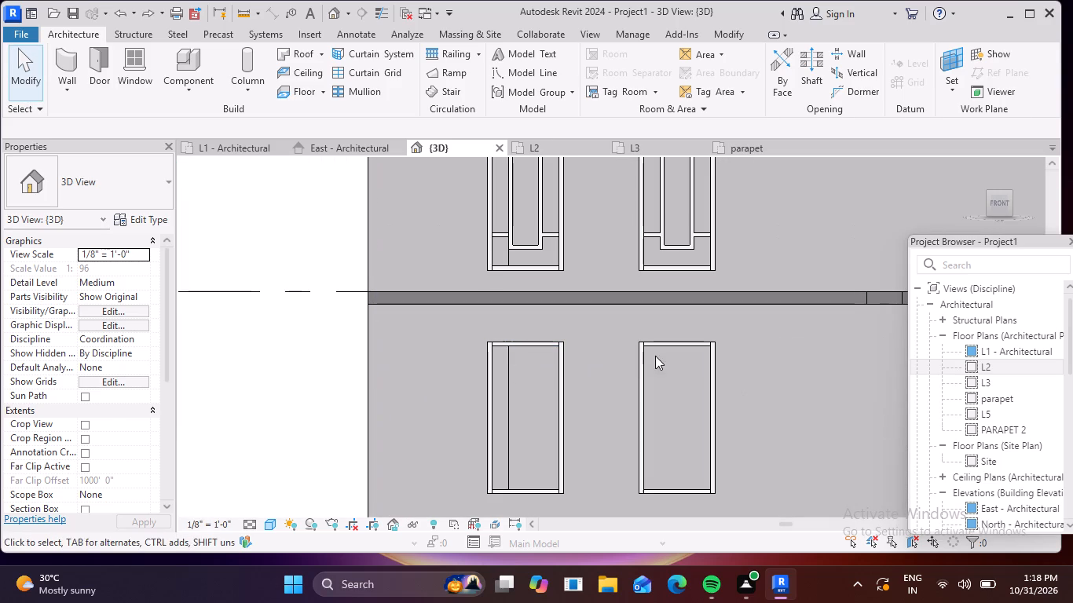
key("ctrl+z")
key("ctrl+z")
key("ctrl+z")
key("ctrl+z")
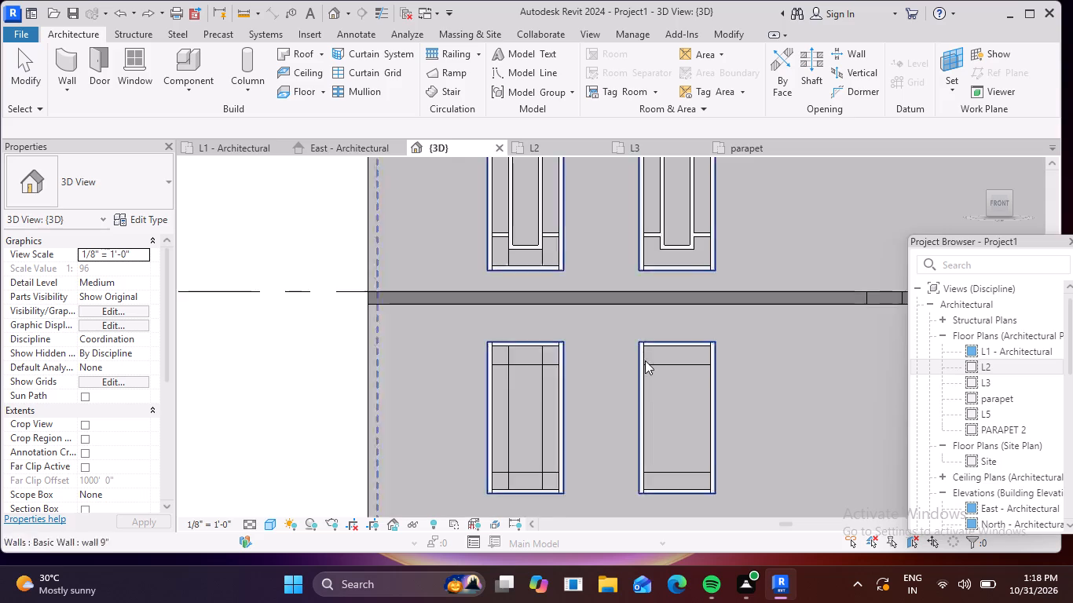
key("ctrl+z")
key("ctrl+z")
key("ctrl+z")
key("ctrl+z")
key("ctrl+z")
key("ctrl+z")
key("ctrl+z")
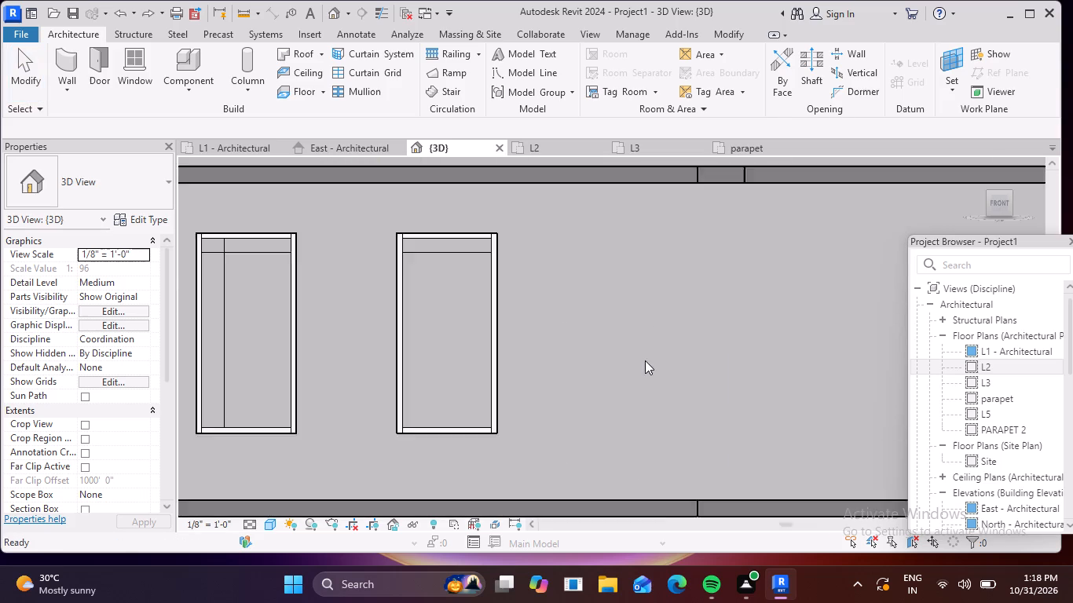
key("ctrl+z")
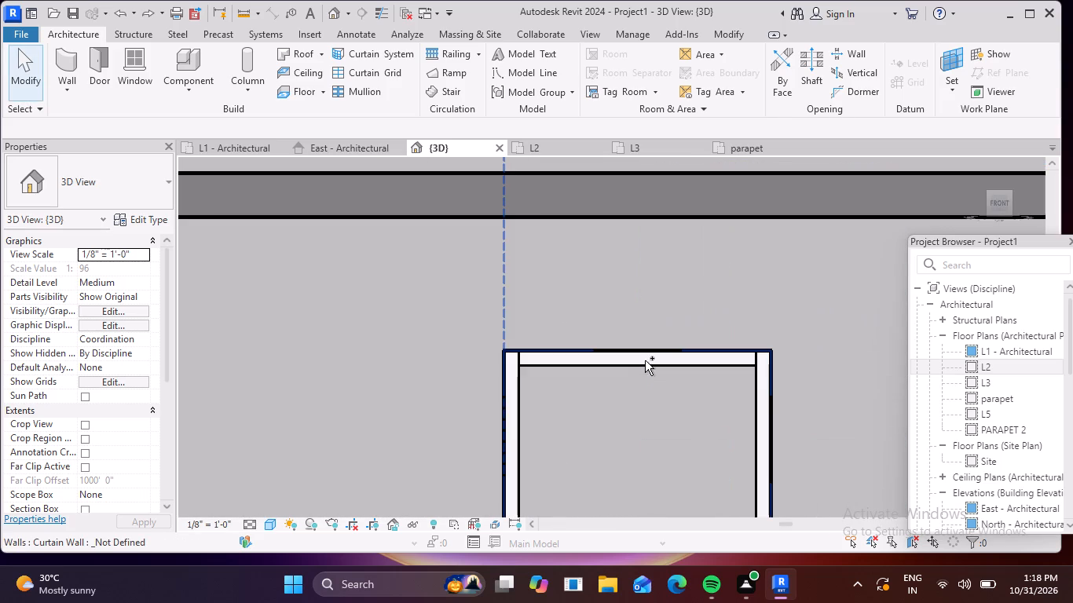
scroll(645, 360, "down", 7, "ctrl")
scroll(645, 360, "down", 9)
middle_click_drag(641, 368, 599, 373)
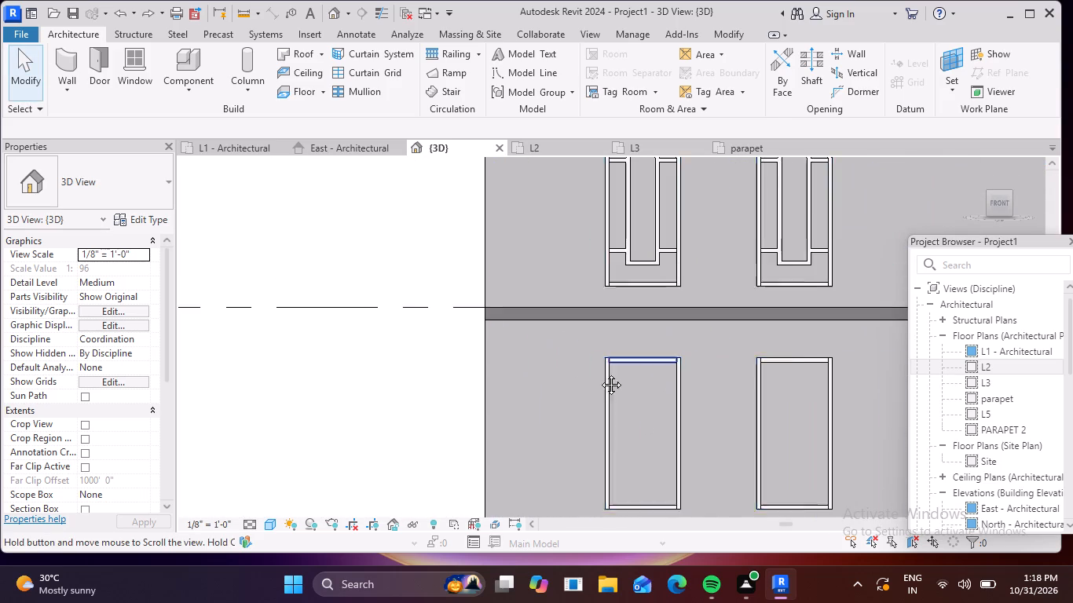
middle_click_drag(599, 373, 523, 359)
key("Escape")
key("Escape")
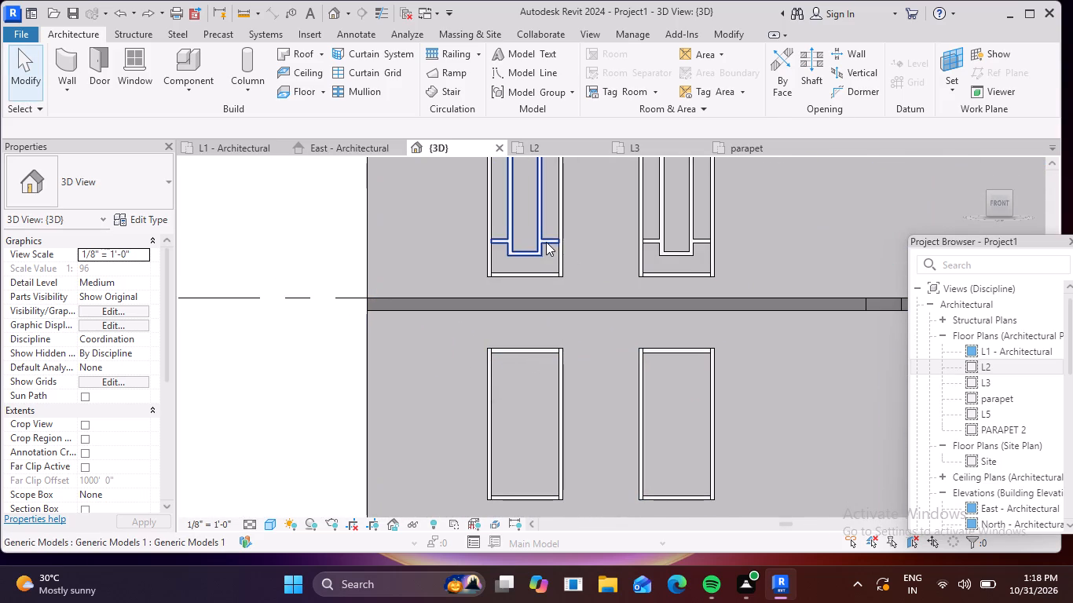
Copy the arched inner frame of the leftmost upper front window straight down into the leftmost ground-floor window, above its sill mullion.
left_click(546, 242)
type("co")
key("space")
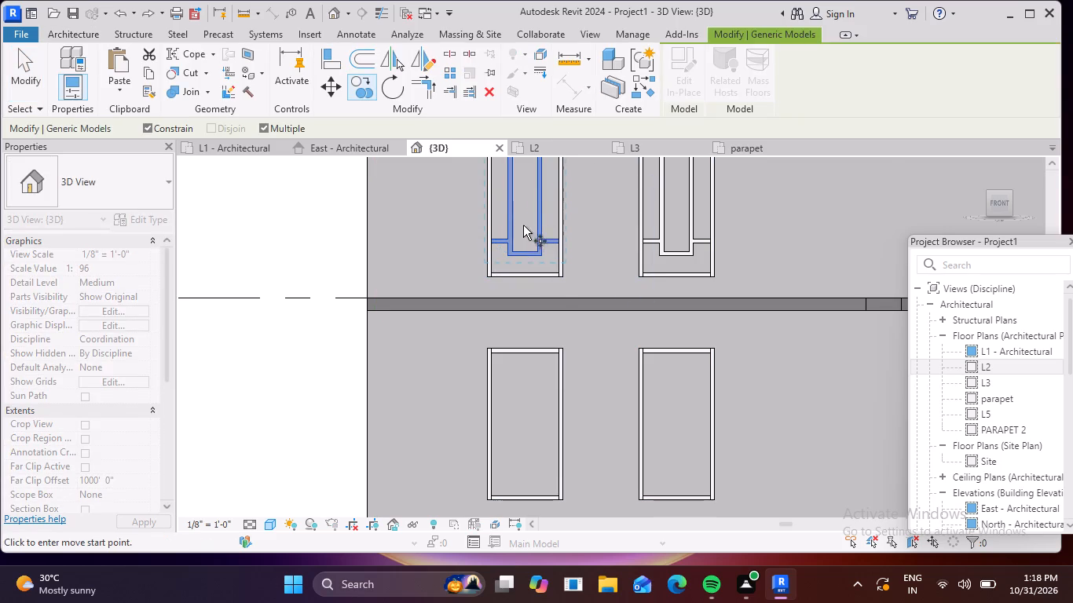
scroll(533, 217, "up", 5)
left_click(584, 269)
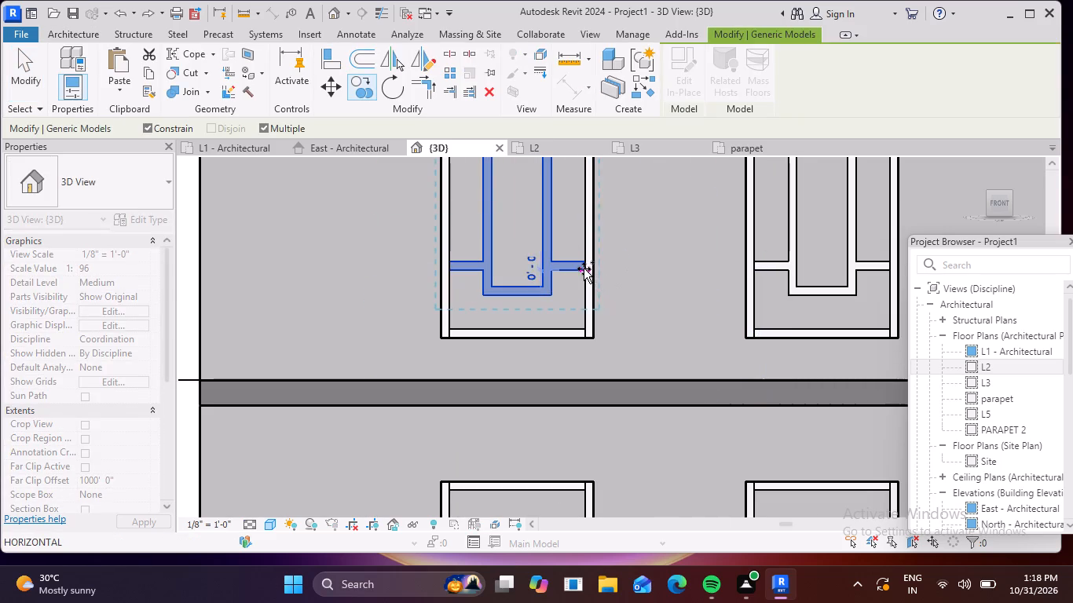
scroll(565, 425, "down", 5)
middle_click_drag(573, 437, 606, 274)
scroll(587, 450, "up", 6)
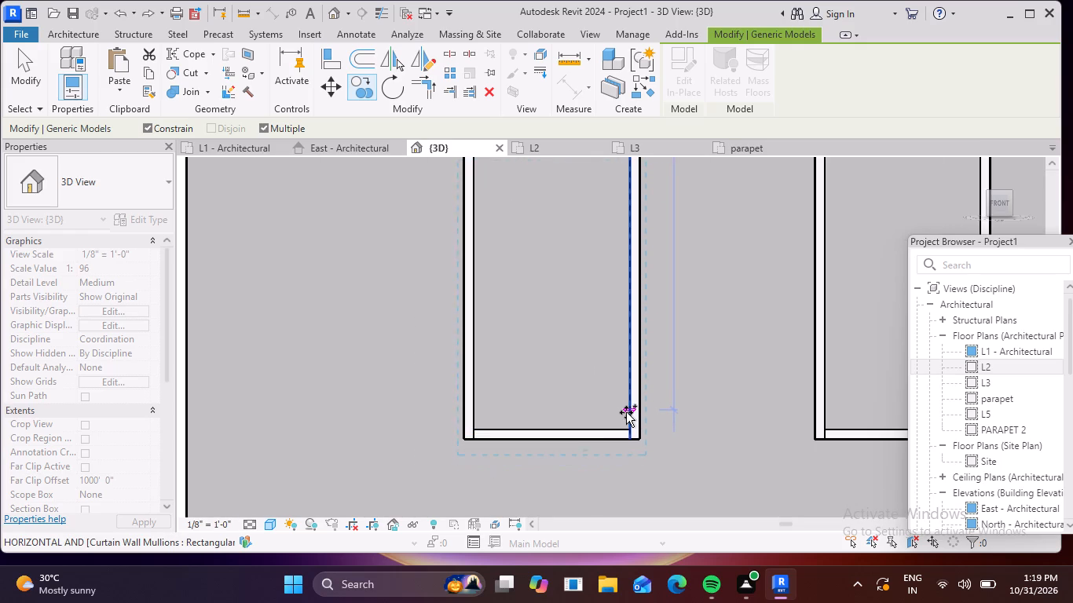
left_click(628, 411)
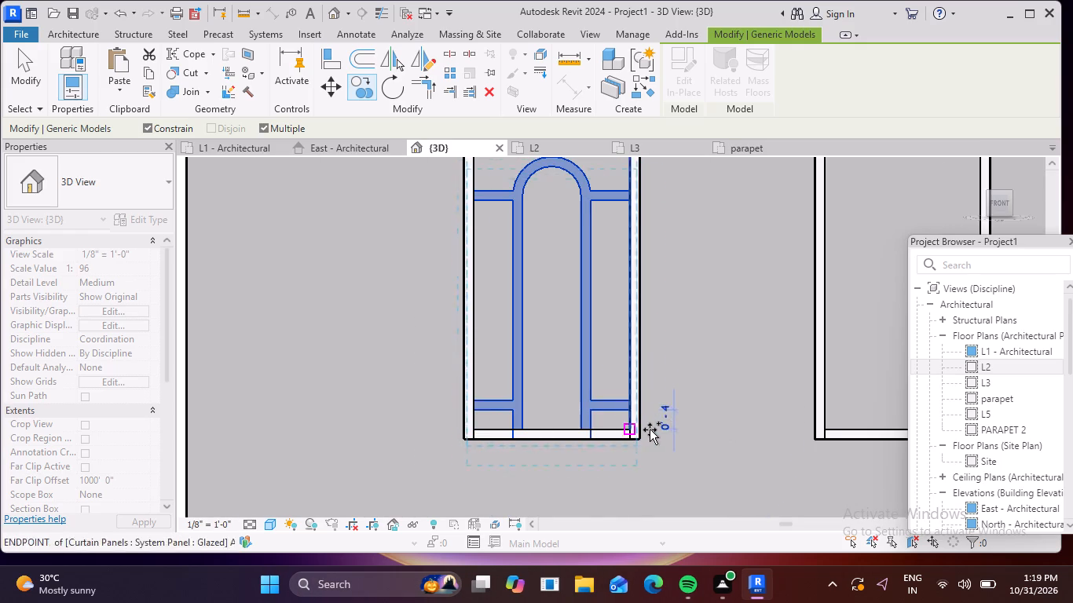
scroll(655, 426, "down", 3)
key("Escape")
key("Escape")
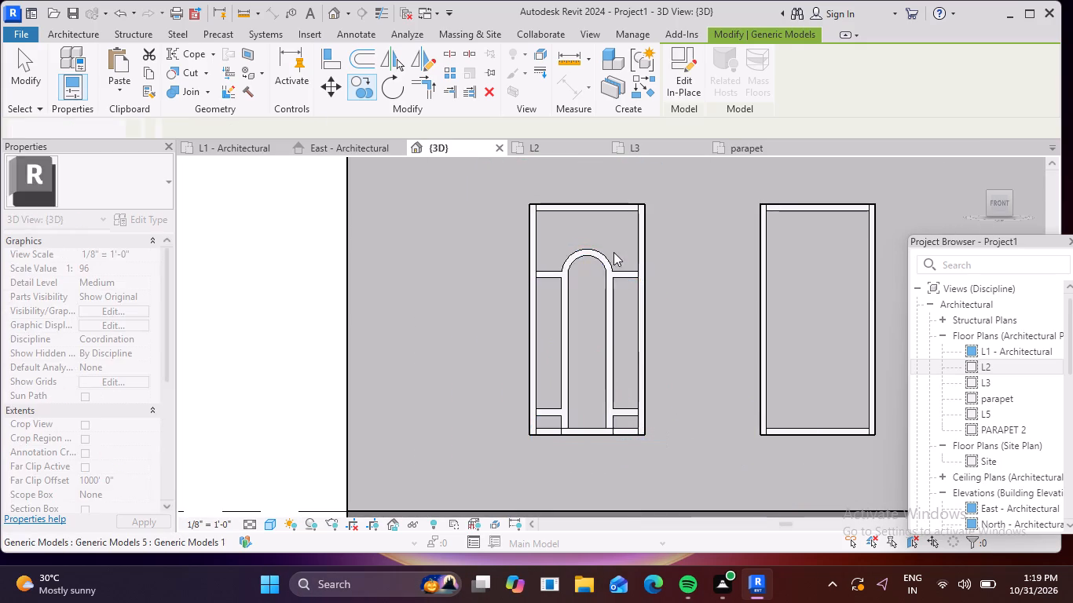
scroll(612, 250, "up", 5)
key("Escape")
key("Escape")
scroll(603, 315, "up", 3)
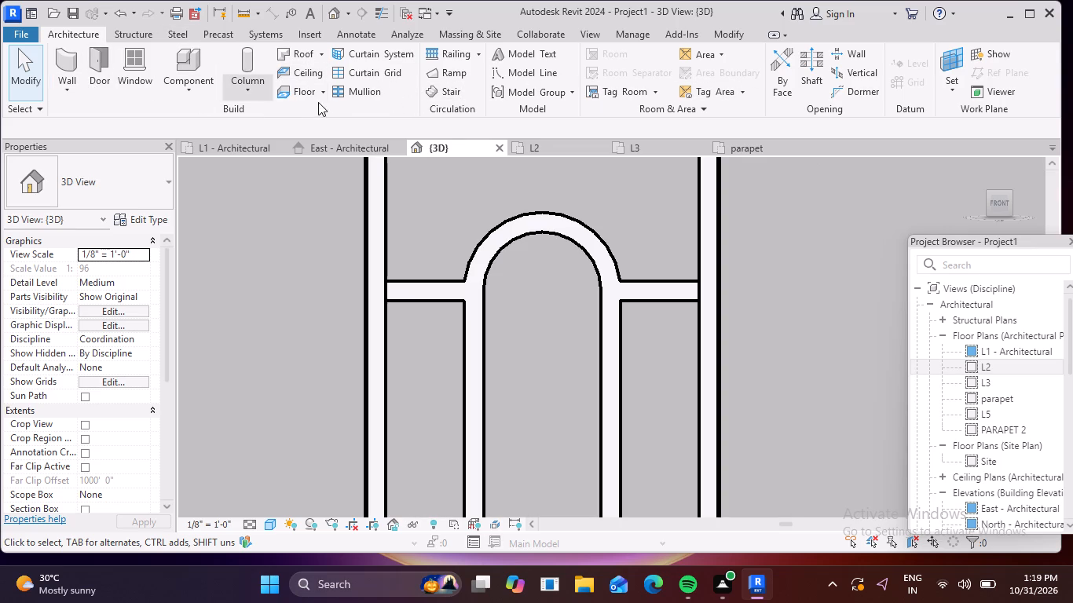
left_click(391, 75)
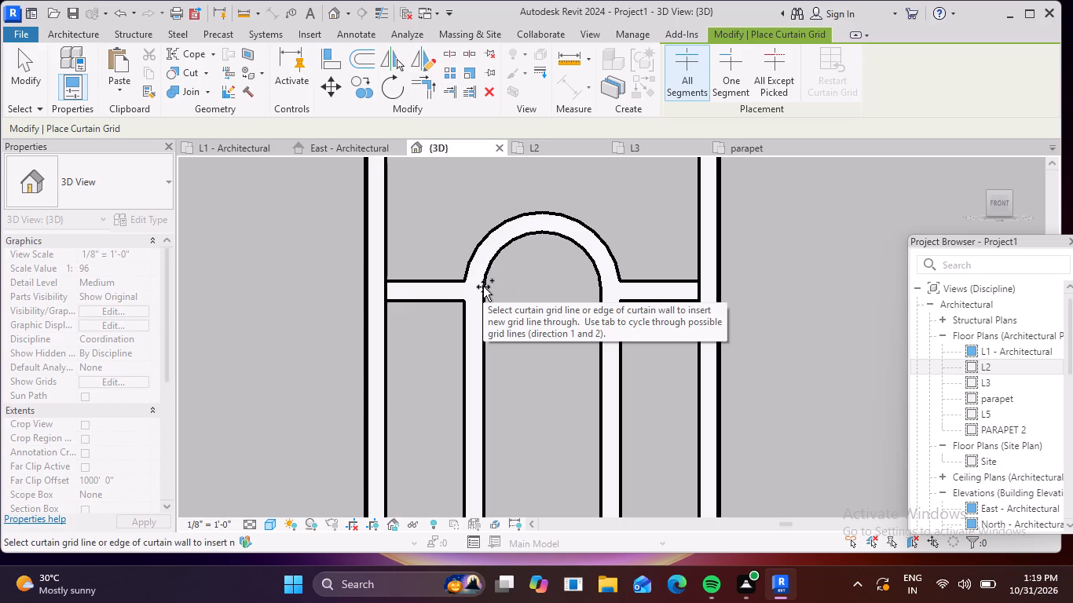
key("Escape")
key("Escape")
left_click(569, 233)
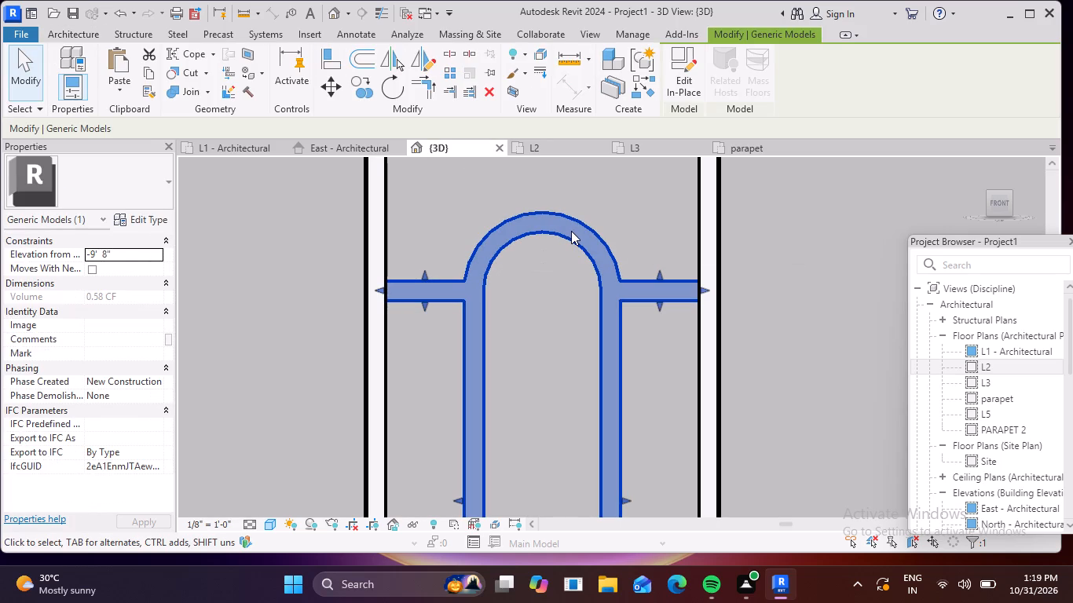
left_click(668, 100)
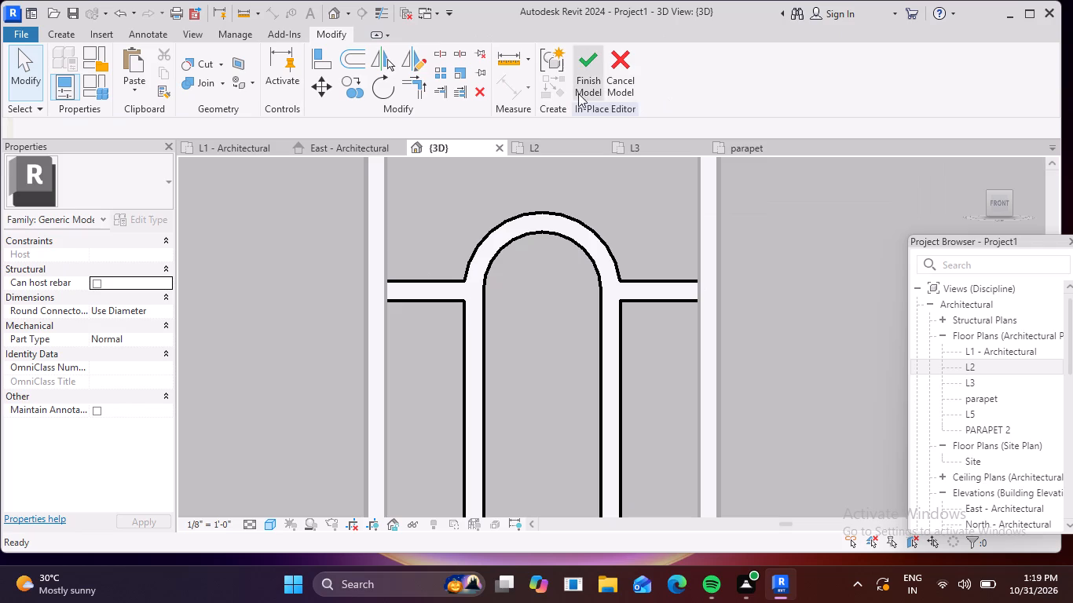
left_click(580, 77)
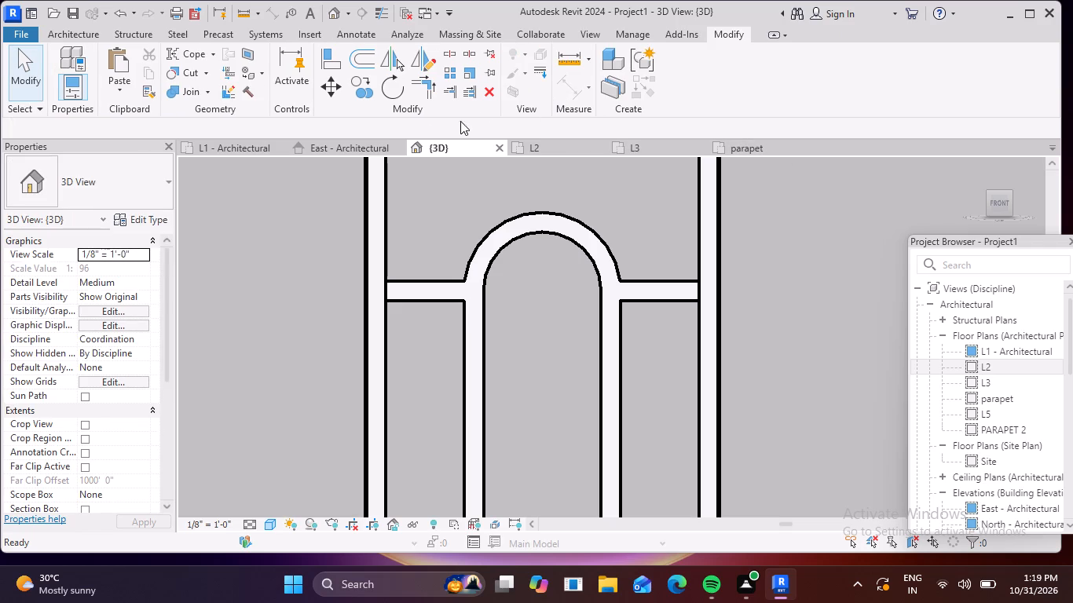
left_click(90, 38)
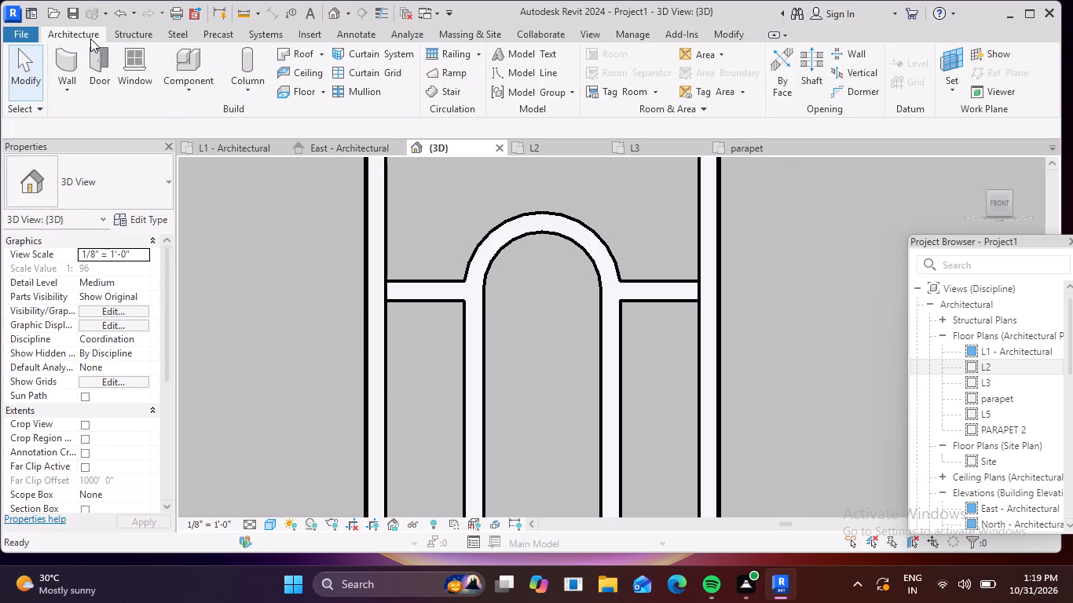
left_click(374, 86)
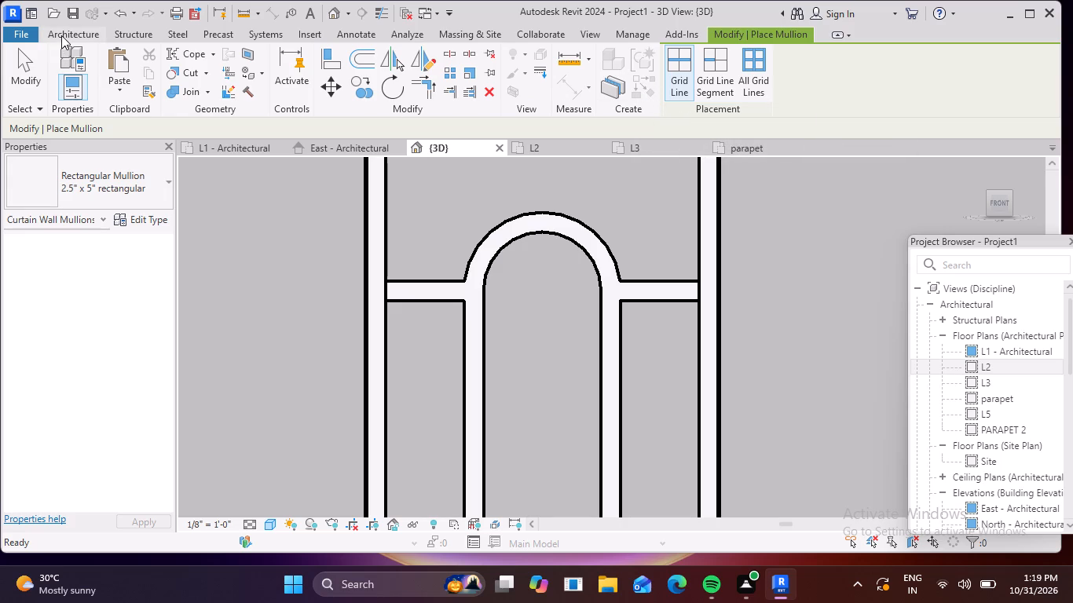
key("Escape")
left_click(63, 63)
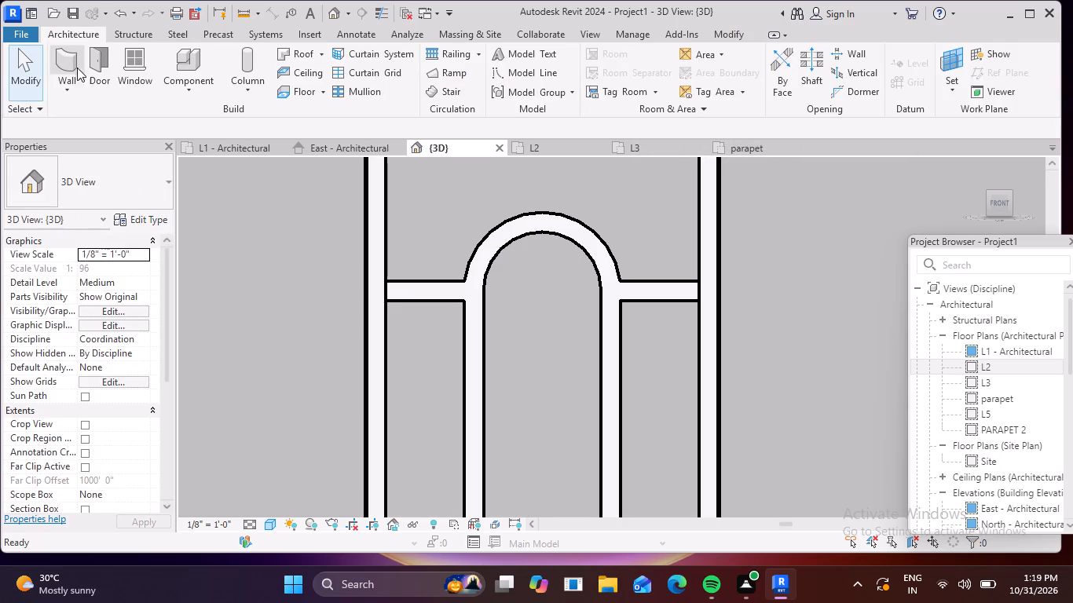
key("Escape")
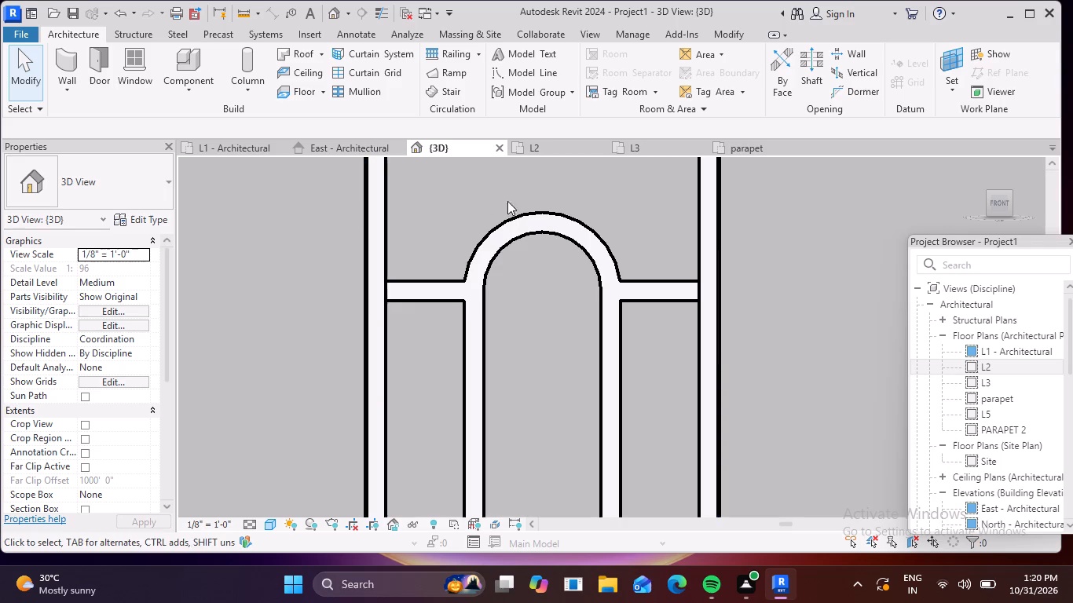
Examine the copied arched frame in the leftmost ground-floor window against its perimeter mullions and the neighbouring window.
scroll(516, 217, "down", 9)
scroll(622, 272, "down", 4)
scroll(694, 276, "down", 3)
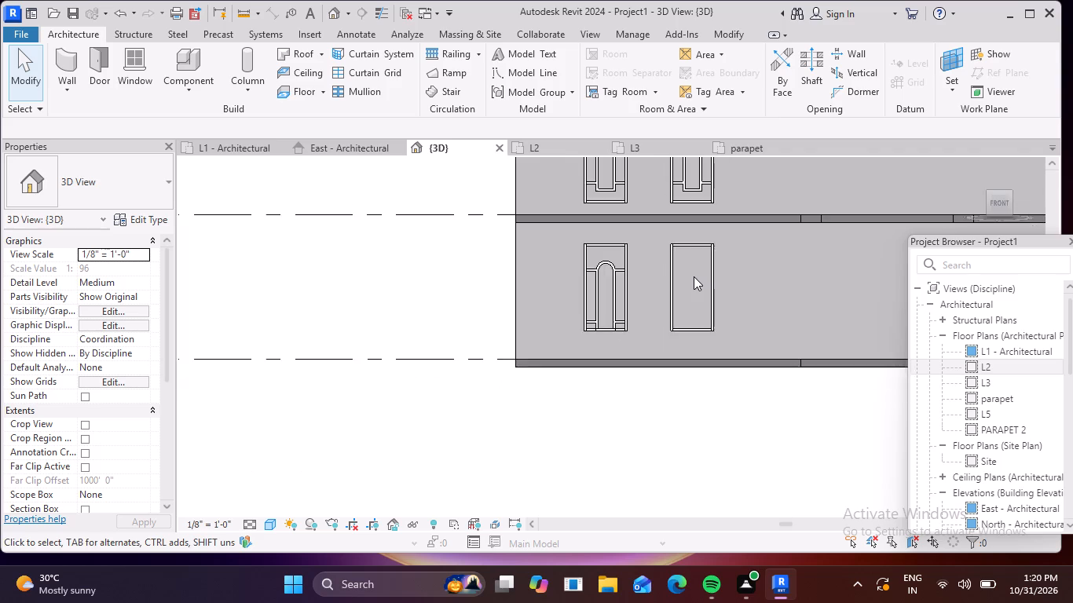
middle_click_drag(694, 276, 634, 298)
scroll(580, 298, "up", 5)
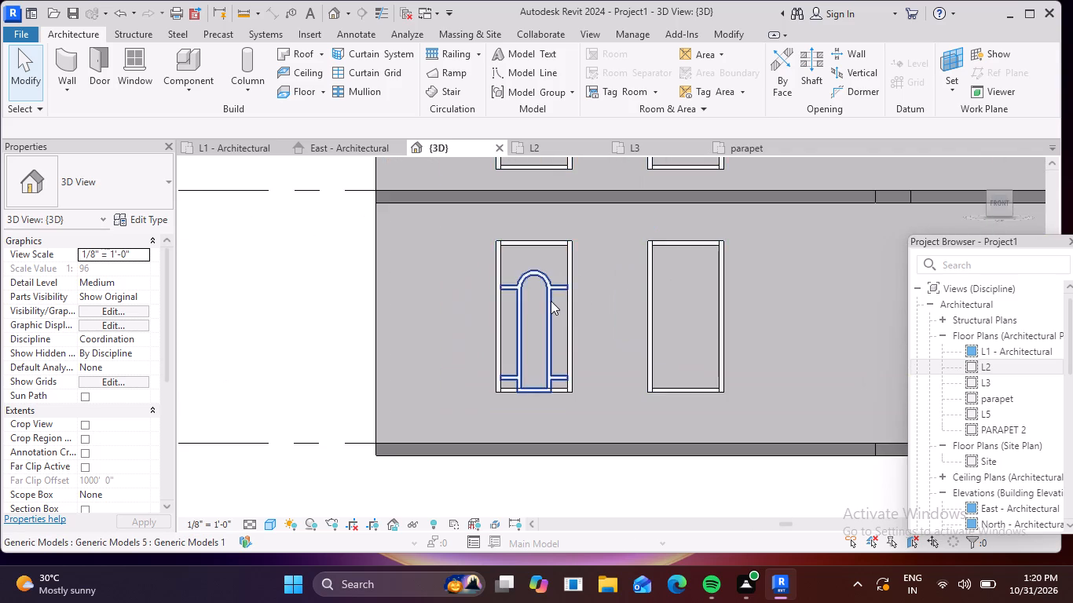
scroll(551, 301, "up", 5)
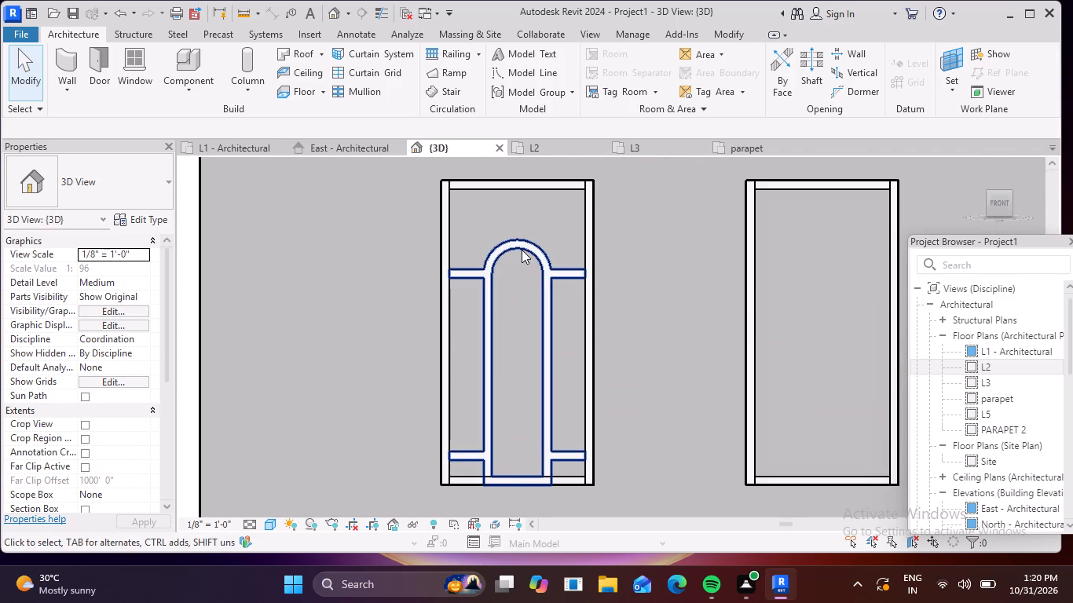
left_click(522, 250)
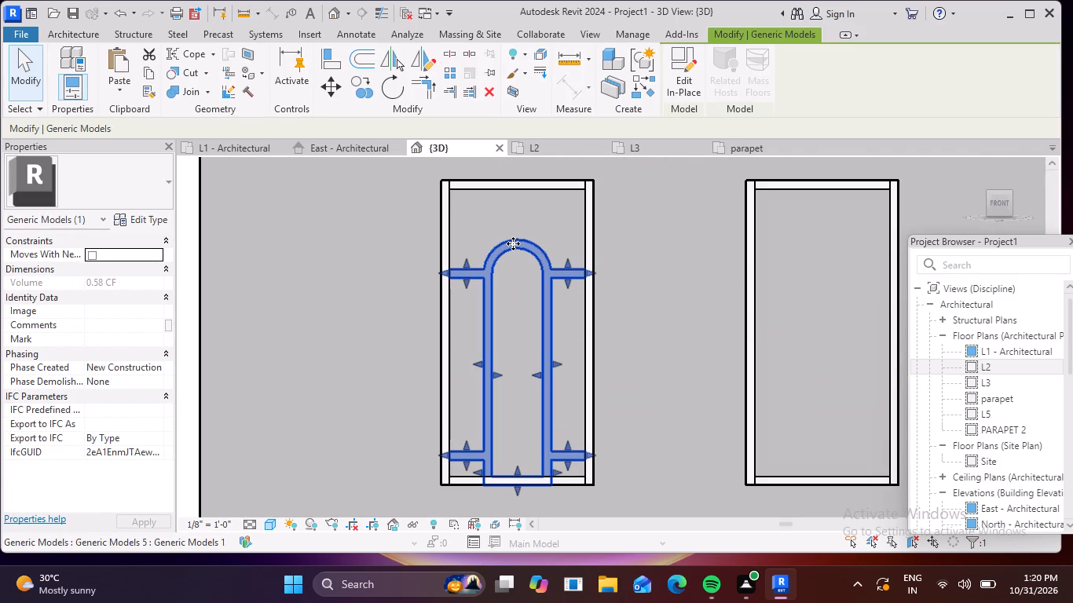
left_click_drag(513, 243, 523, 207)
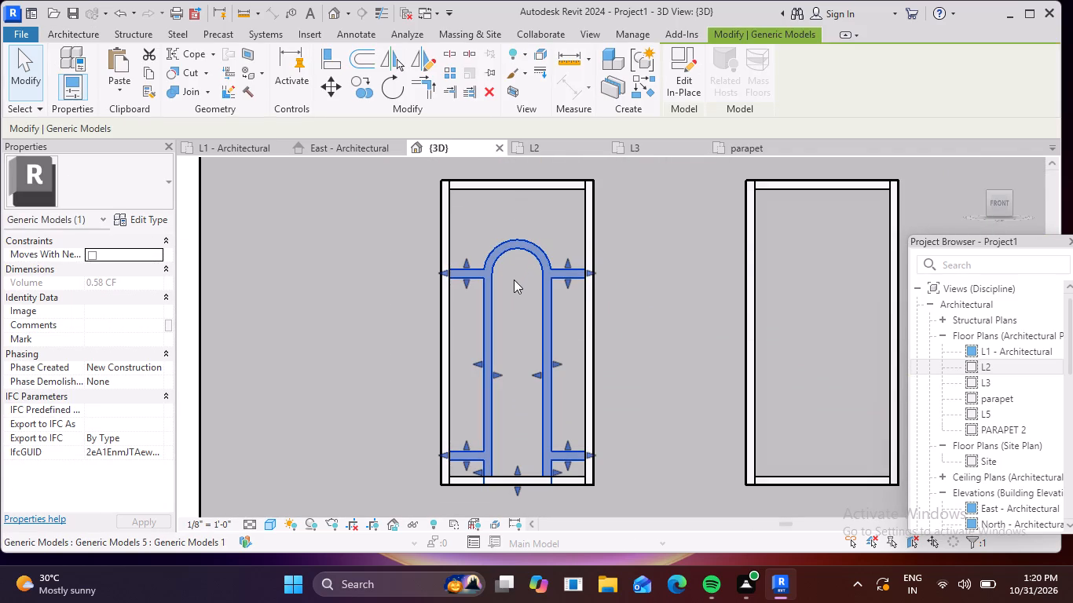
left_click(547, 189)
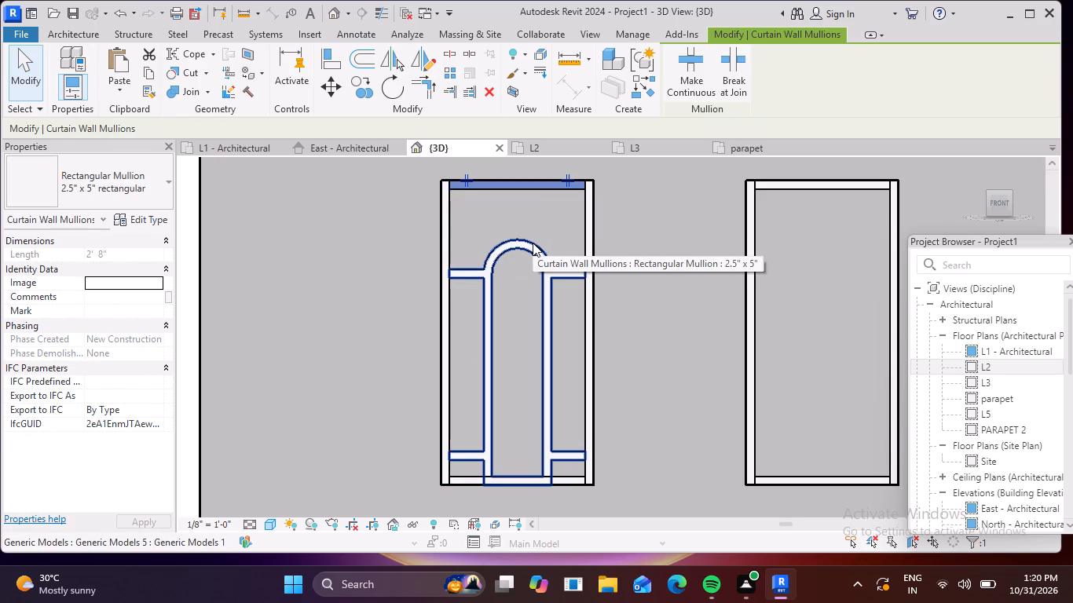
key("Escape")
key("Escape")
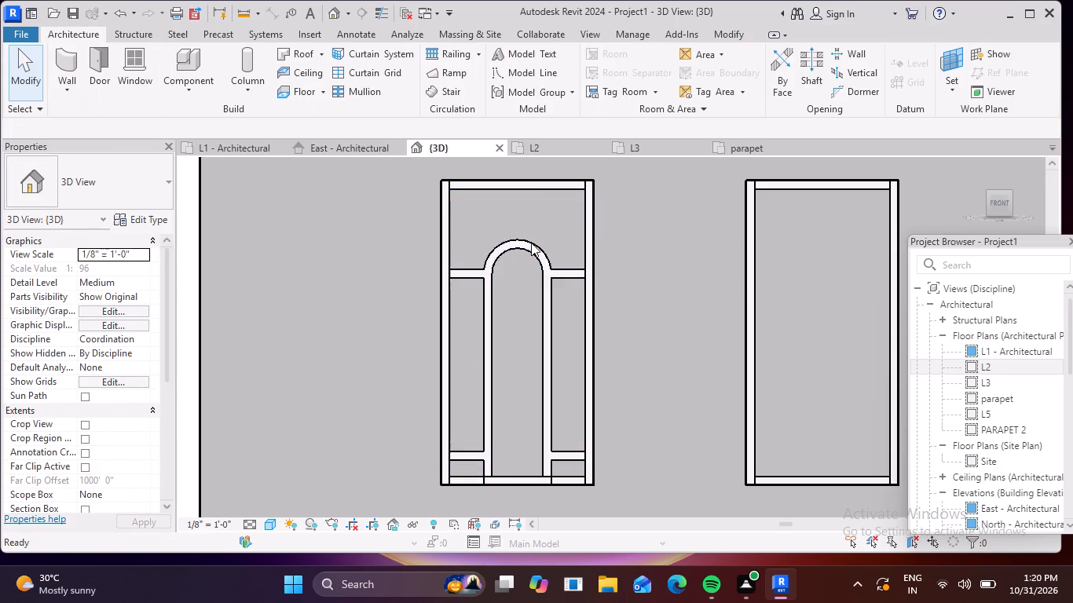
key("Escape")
Examine the whole front facade from several angles, comparing the ground-floor windows with the arched upper windows.
scroll(562, 245, "down", 11)
middle_click_drag(685, 268, 472, 331)
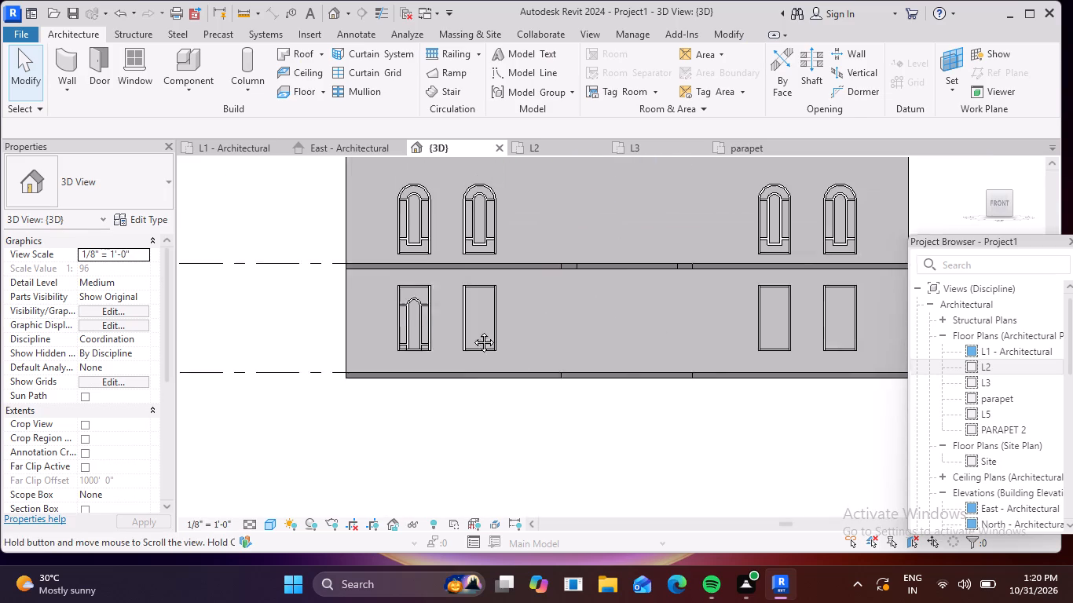
middle_click_drag(472, 331, 455, 338)
middle_click_drag(584, 238, 587, 305)
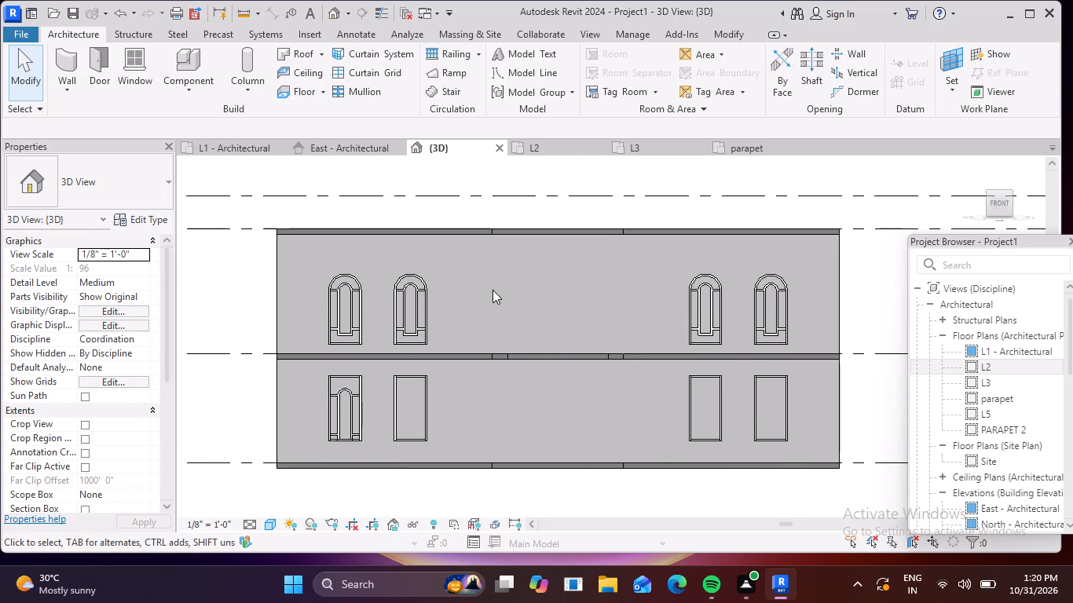
scroll(536, 296, "down", 3)
scroll(579, 323, "up", 3)
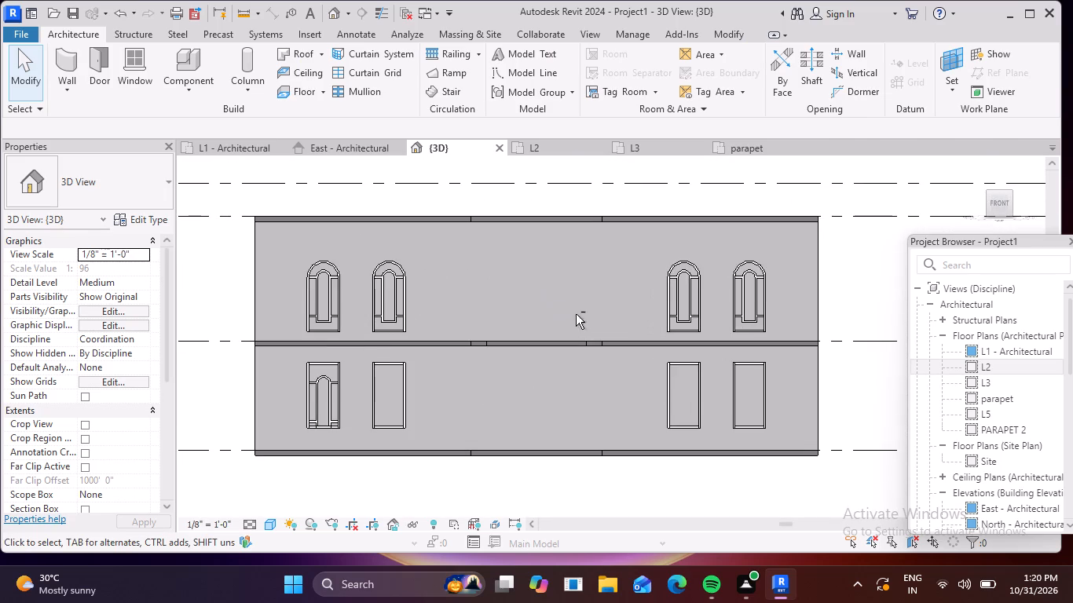
middle_click_drag(573, 305, 561, 446, "shift")
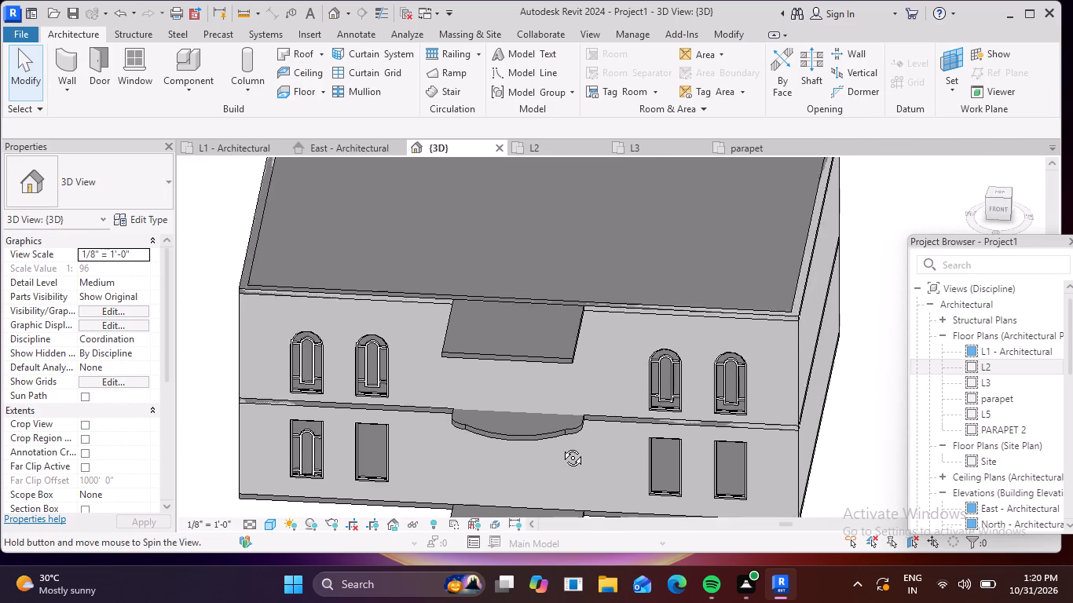
middle_click_drag(561, 446, 589, 298, "shift")
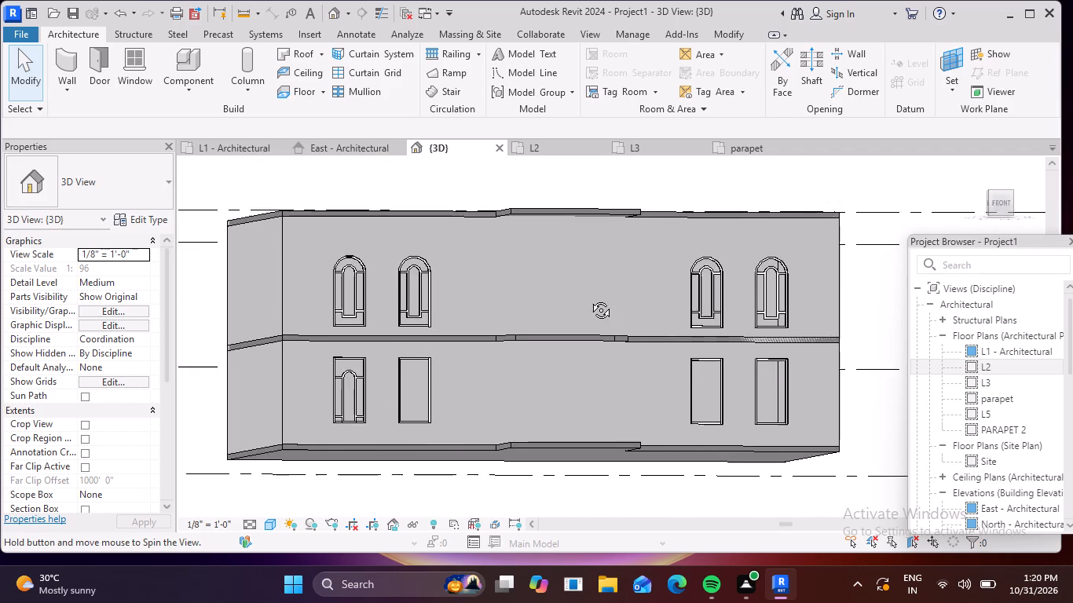
middle_click_drag(589, 298, 559, 338, "shift")
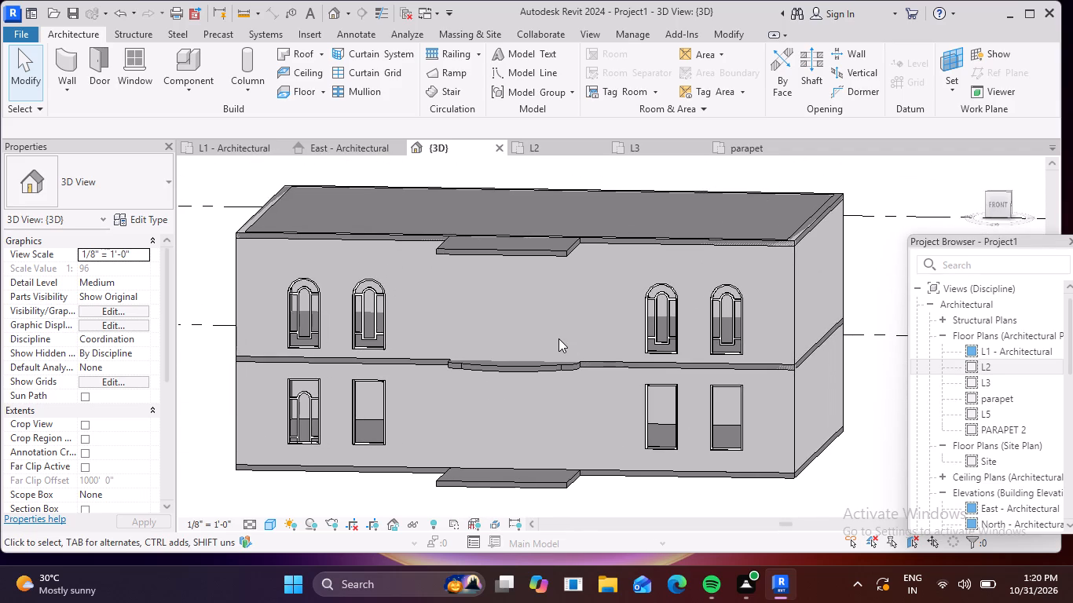
scroll(293, 378, "up", 5)
scroll(363, 407, "up", 1)
middle_click_drag(364, 407, 438, 351)
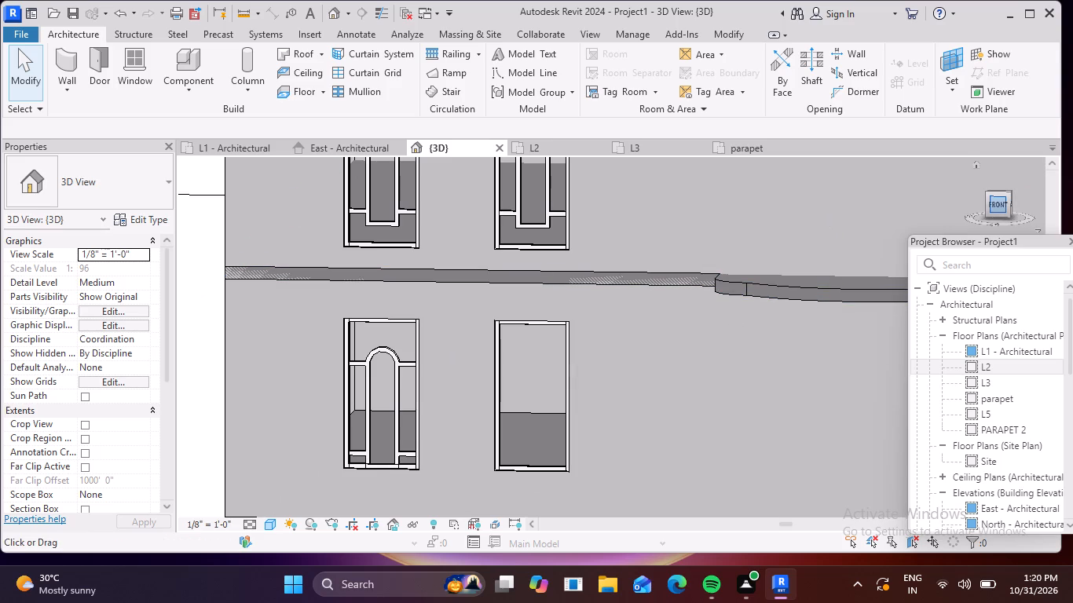
In the front view, copy the leftmost ground-floor window's arched inner frame about 6' across into the neighbouring window, flush with its inner mullion edge.
left_click(1001, 207)
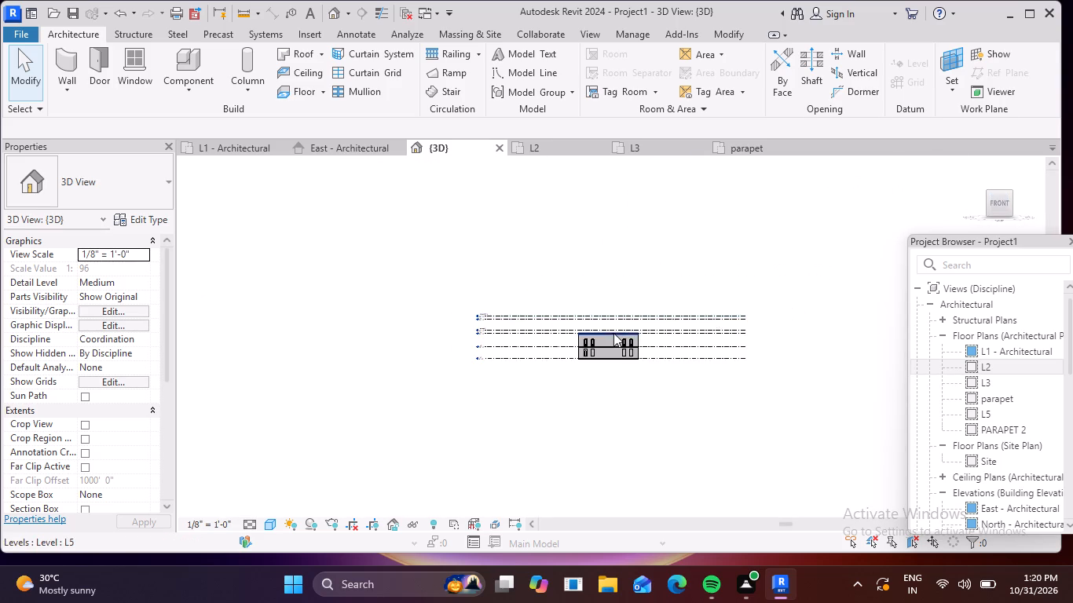
scroll(613, 333, "up", 6)
scroll(545, 377, "up", 18)
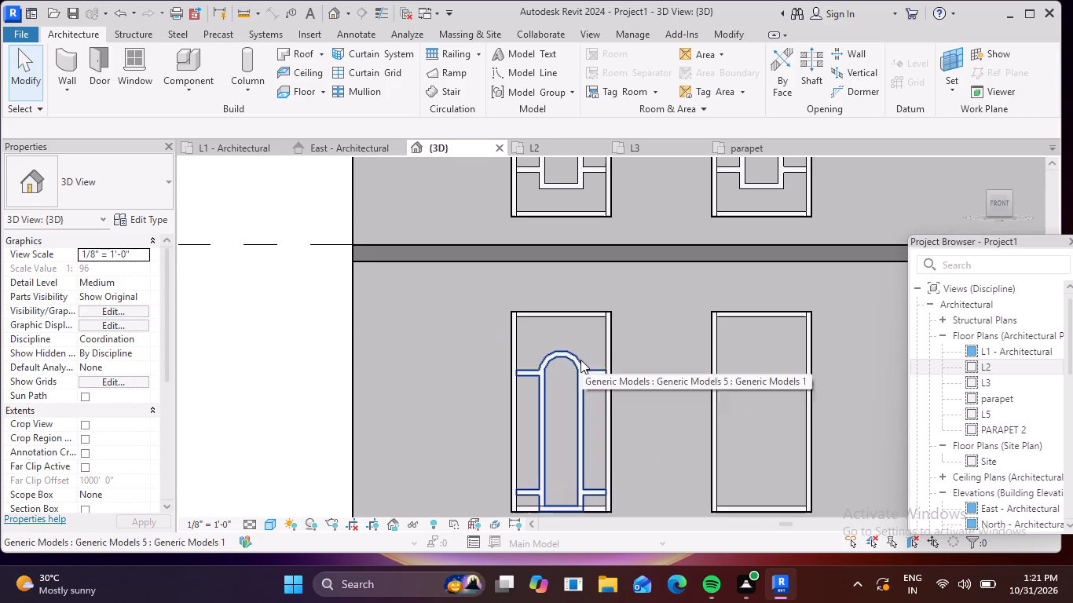
left_click(573, 364)
key("c")
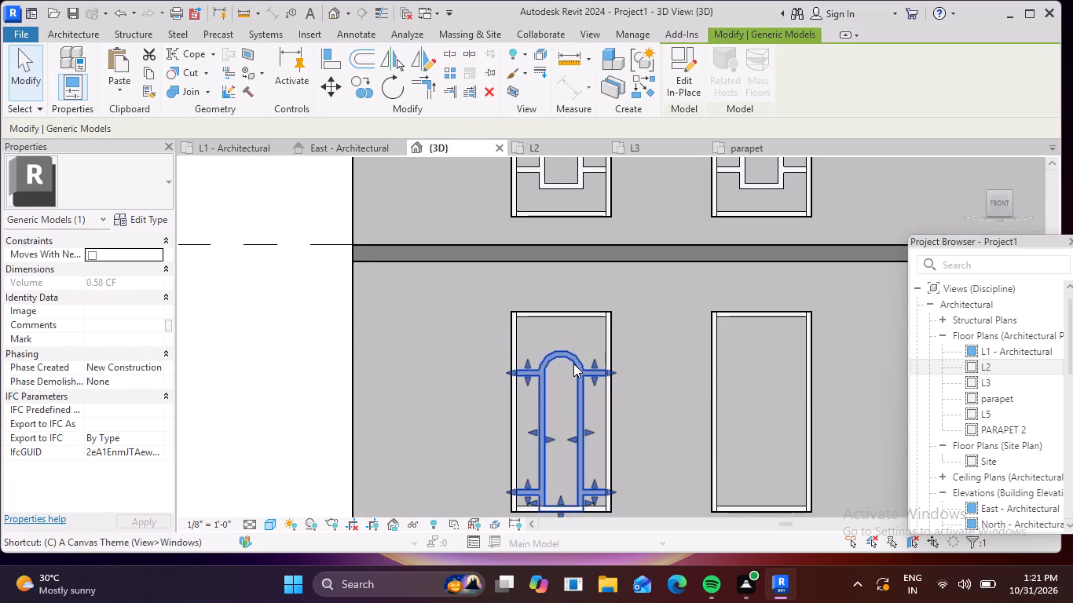
key("o")
key("space")
scroll(591, 450, "down", 1)
middle_click_drag(589, 453, 588, 453)
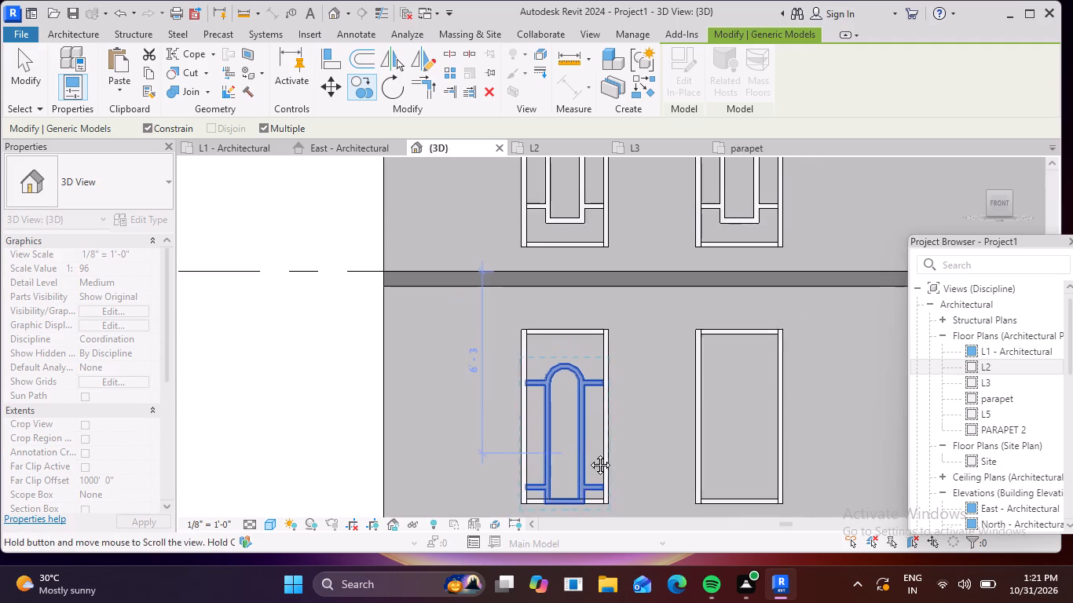
middle_click_drag(588, 453, 563, 362)
scroll(581, 397, "up", 4)
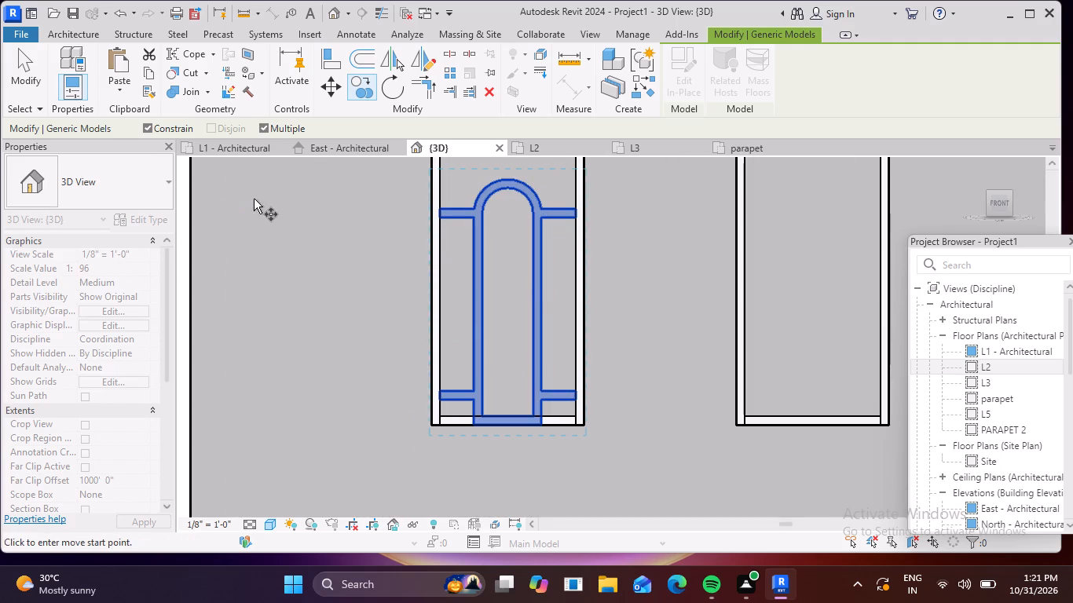
left_click(573, 400)
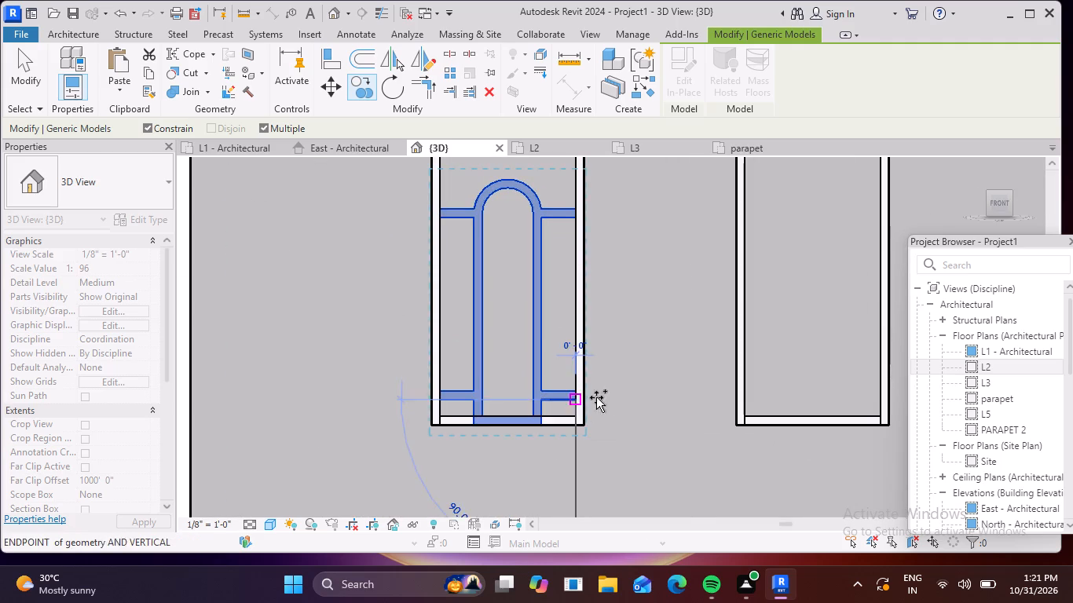
scroll(691, 397, "down", 2)
middle_click_drag(690, 398, 496, 389)
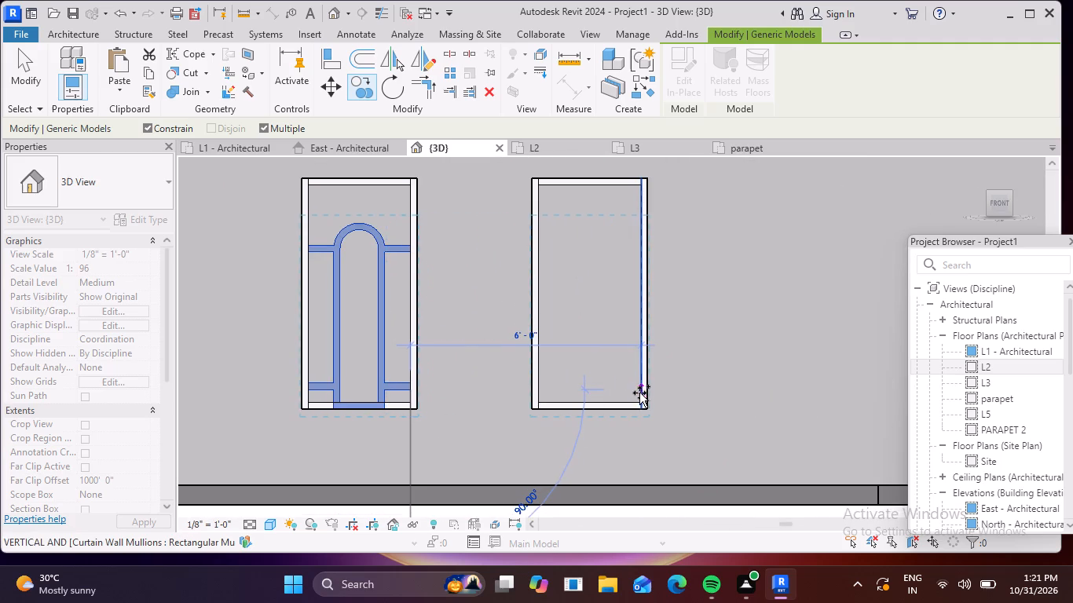
left_click(642, 393)
Place two more copies of the arched inner frame at the same height in the two ground-floor windows at the facade's far end.
scroll(698, 387, "down", 3)
middle_click_drag(723, 387, 546, 360)
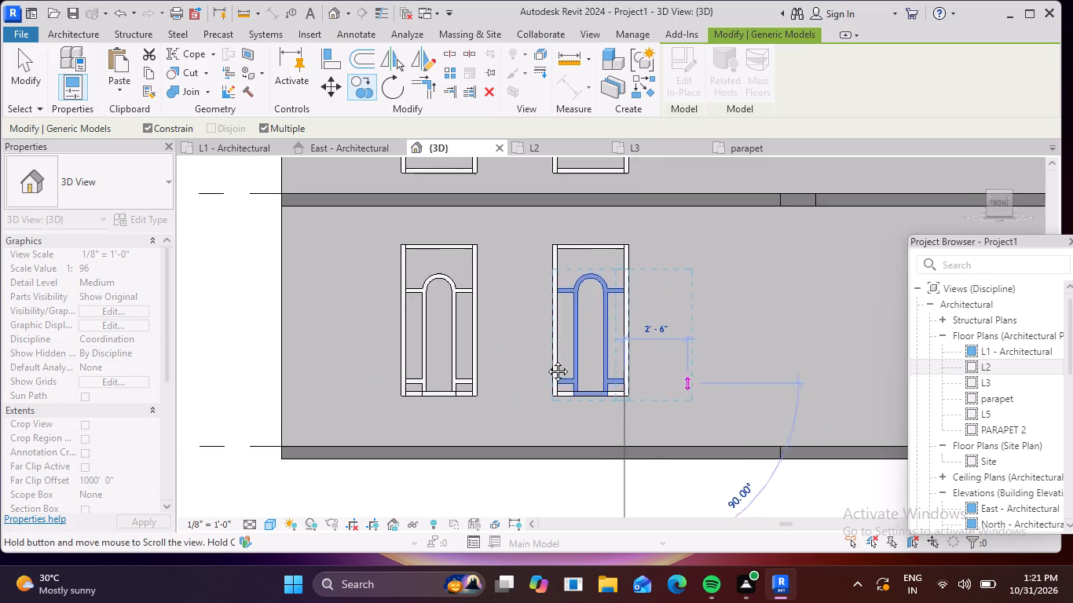
middle_click_drag(546, 360, 353, 342)
scroll(512, 334, "down", 5)
middle_click_drag(697, 339, 430, 352)
scroll(430, 352, "up", 6)
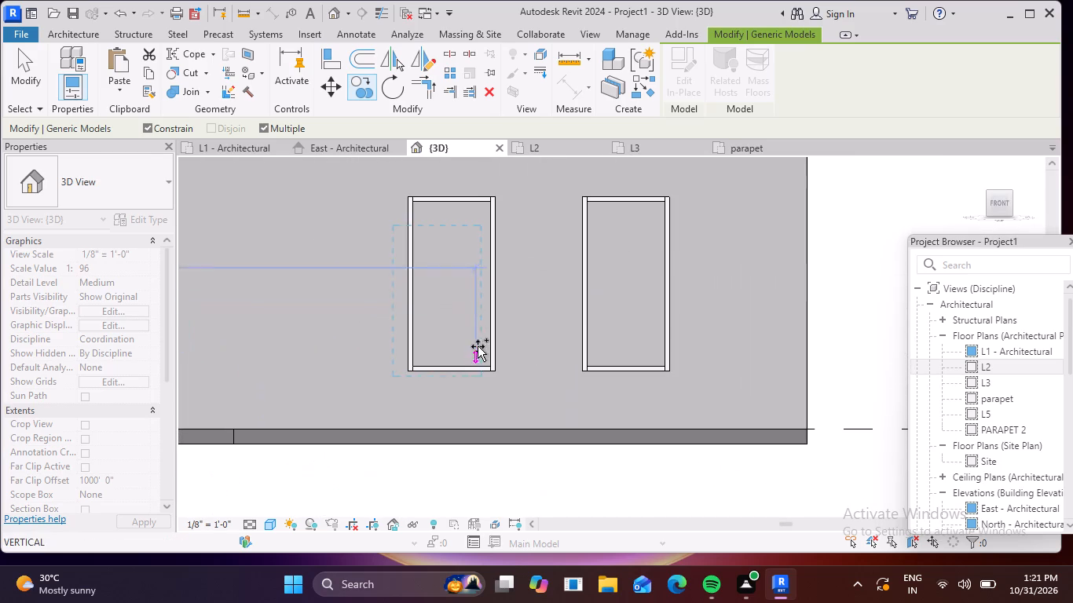
left_click(487, 356)
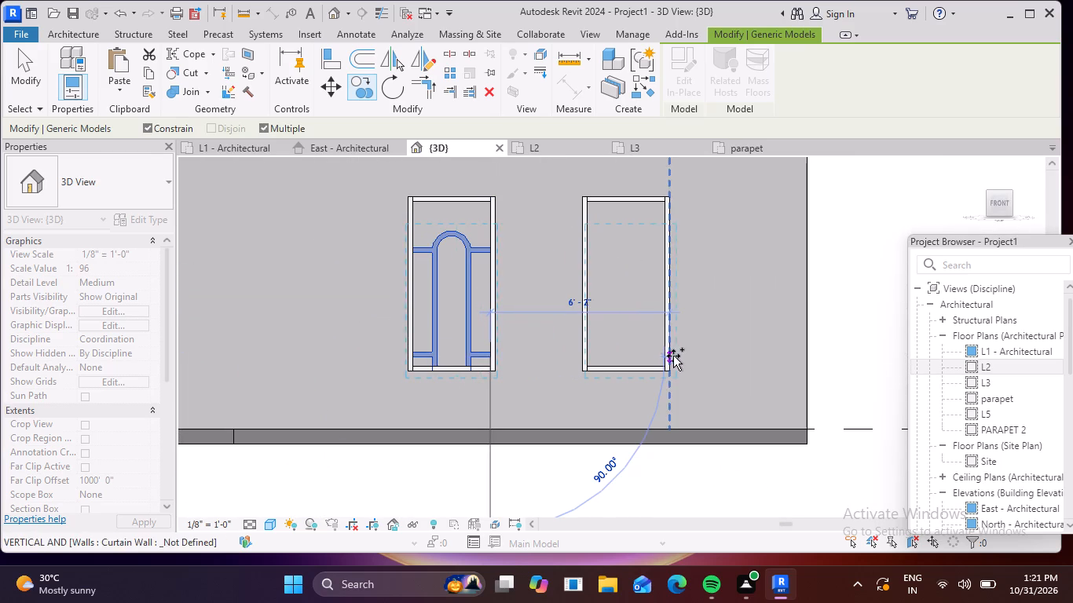
left_click(660, 359)
key("Escape")
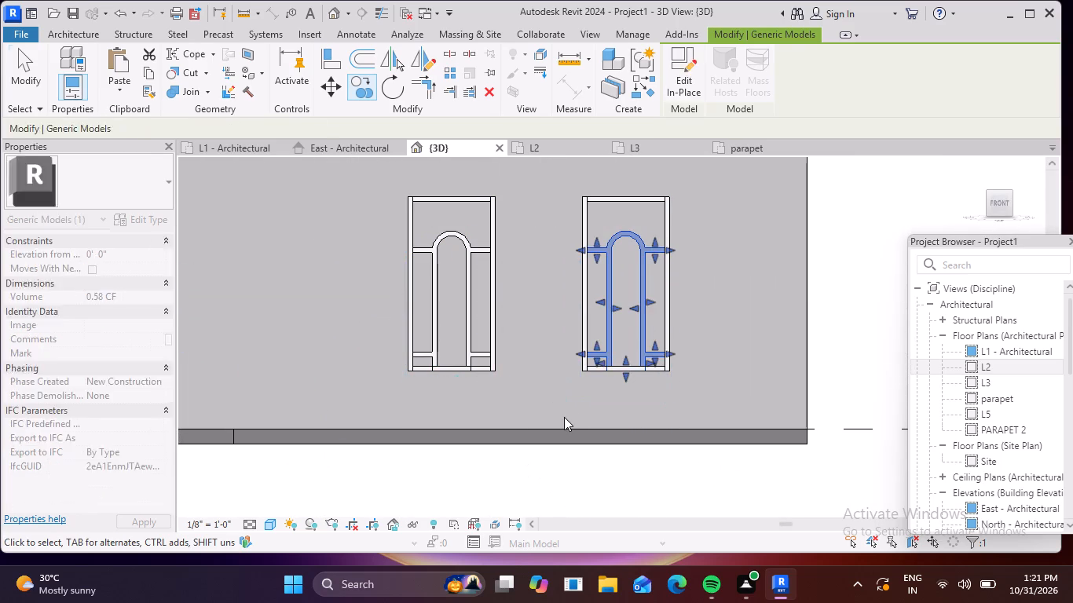
key("Escape")
key("Escape")
scroll(564, 417, "down", 10)
middle_click_drag(608, 393, 770, 394)
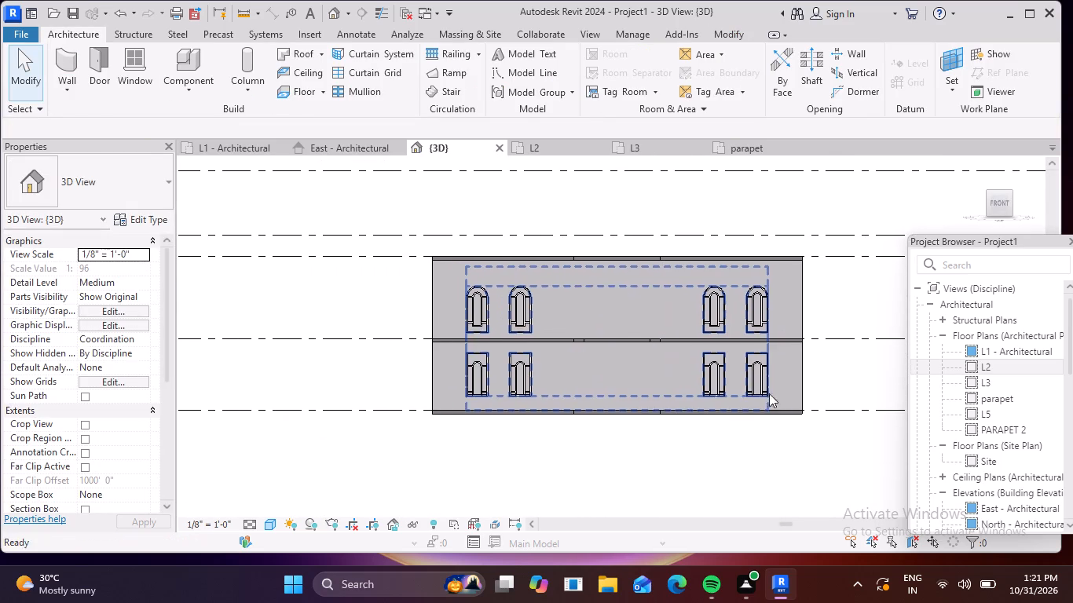
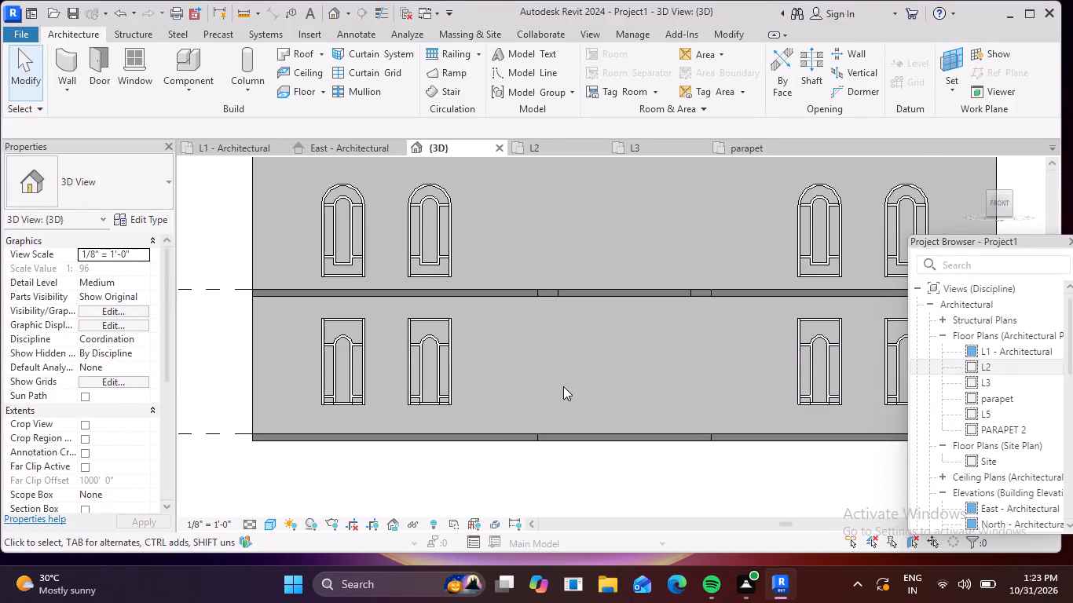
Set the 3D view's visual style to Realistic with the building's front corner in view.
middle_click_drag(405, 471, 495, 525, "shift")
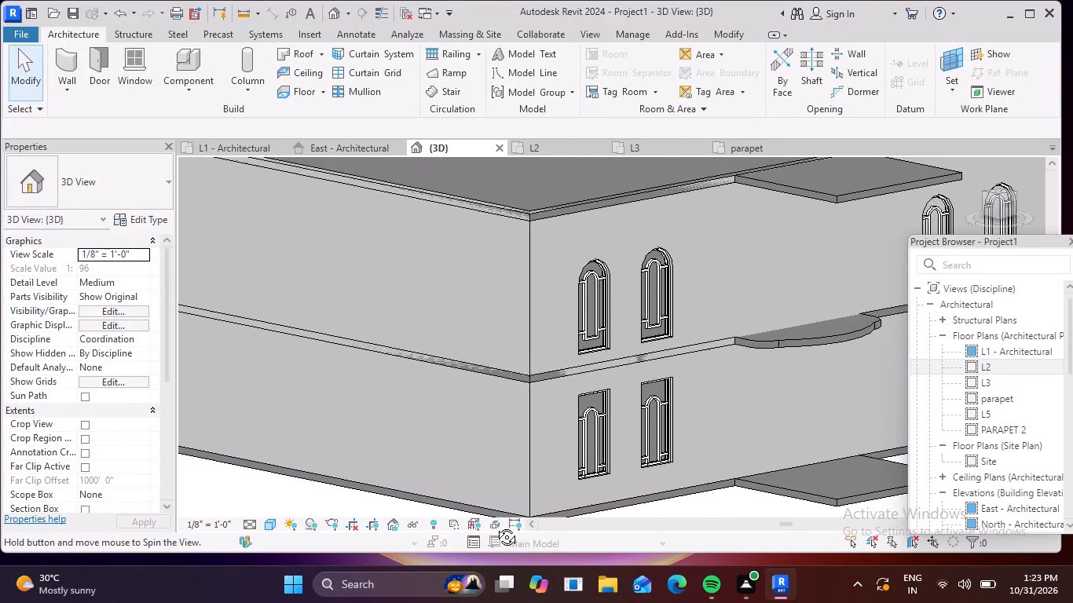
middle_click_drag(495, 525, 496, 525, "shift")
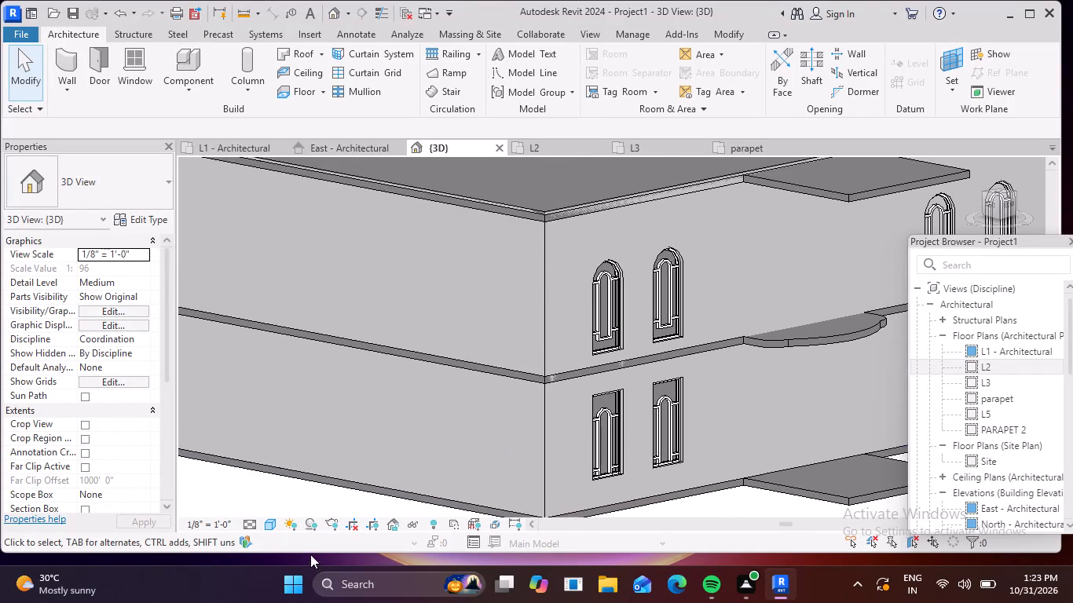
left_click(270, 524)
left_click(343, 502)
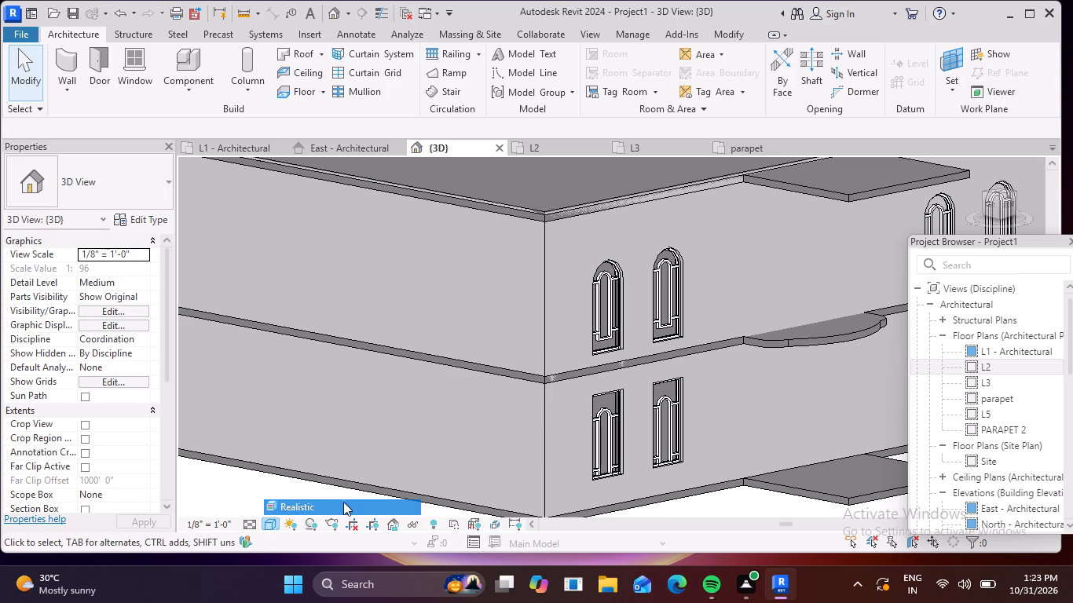
Examine the arched inner frames and perimeter mullions of the two ground-floor windows nearest the front corner up close.
scroll(650, 418, "up", 5)
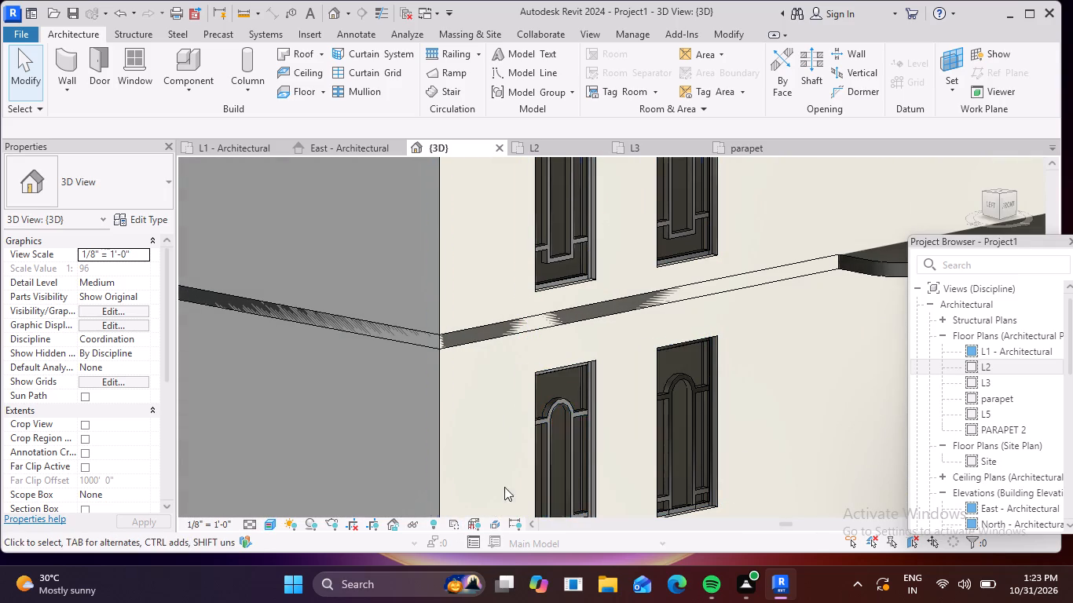
scroll(610, 378, "up", 5)
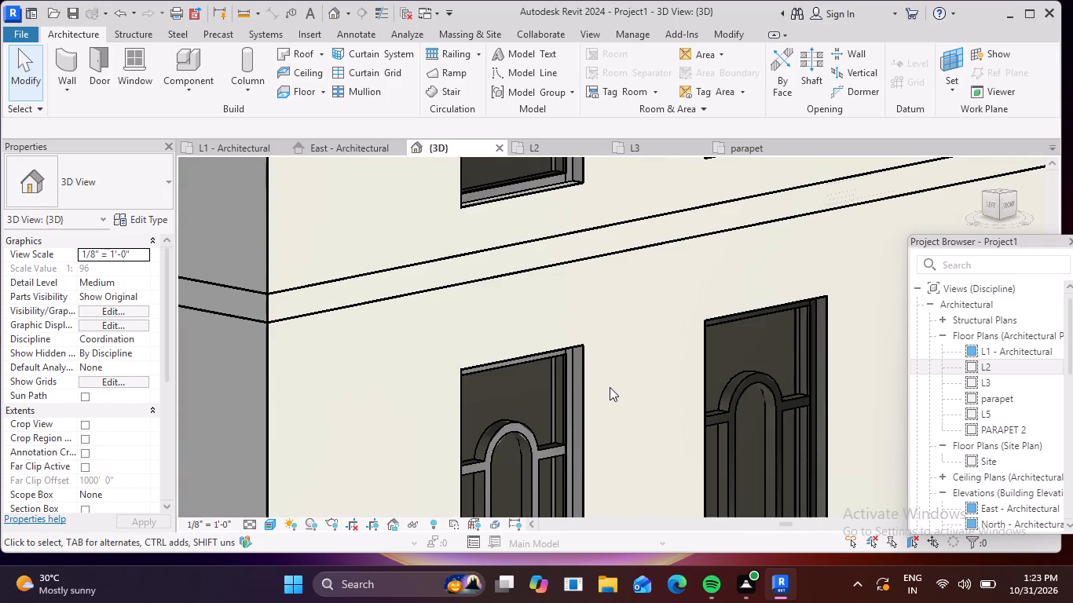
scroll(571, 455, "up", 8)
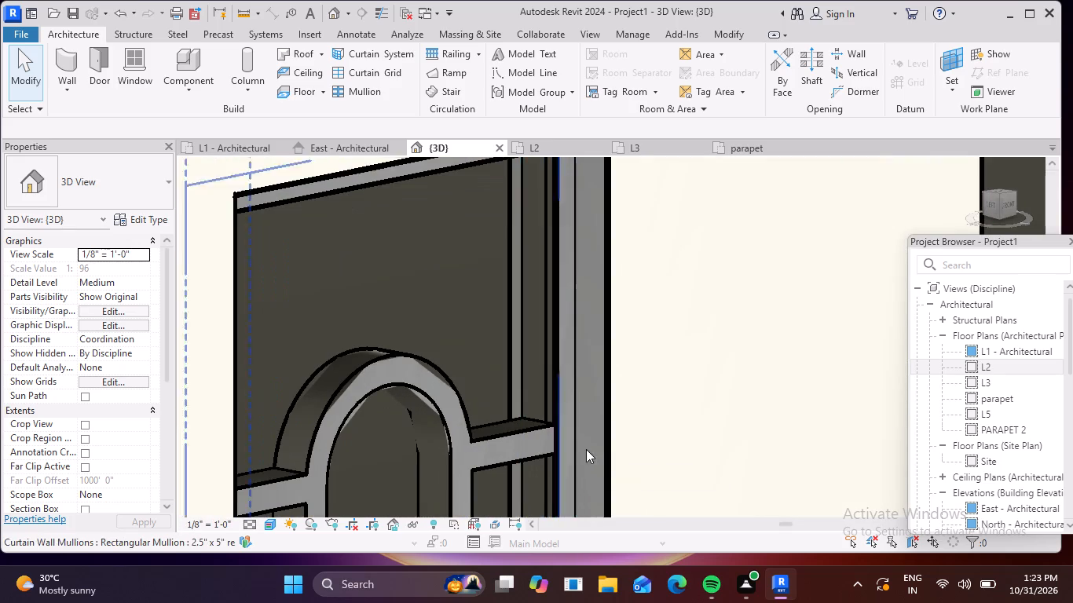
scroll(616, 431, "down", 17)
middle_click_drag(660, 416, 652, 418)
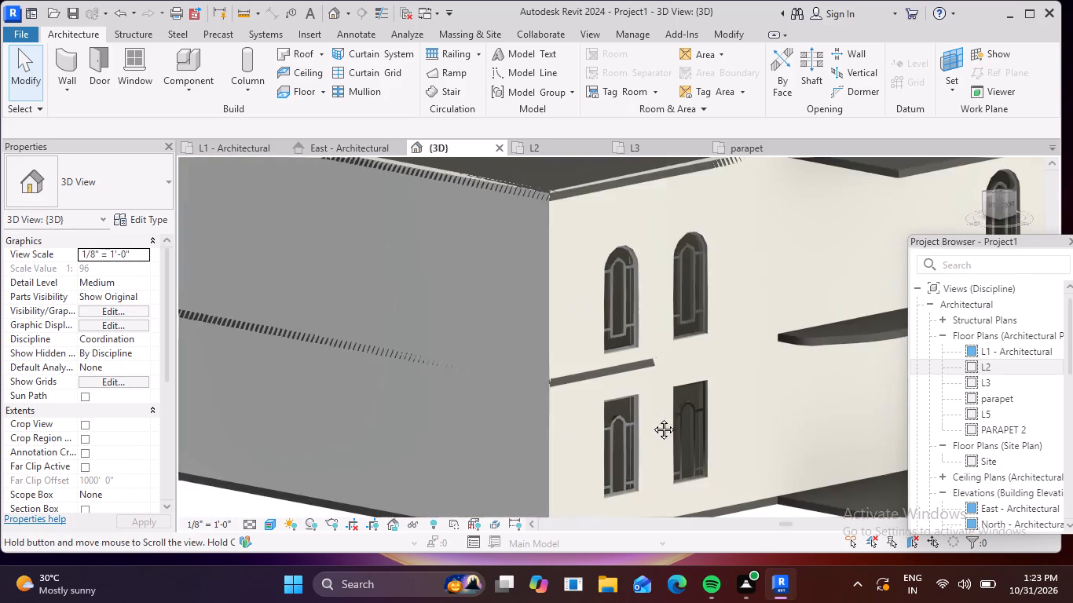
middle_click_drag(652, 418, 589, 359)
scroll(709, 473, "down", 3)
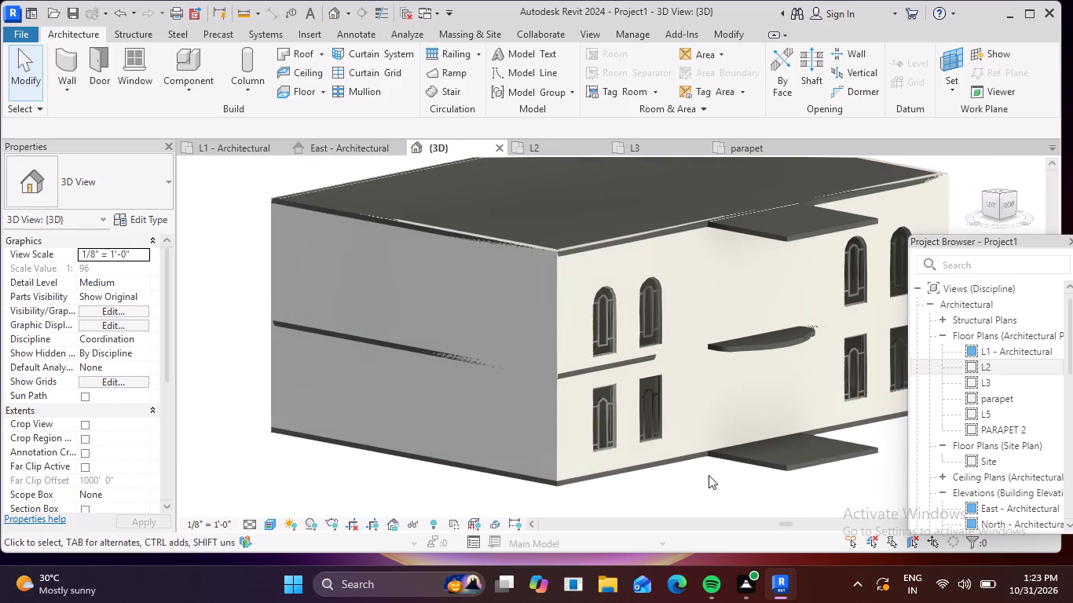
Examine the whole front facade from both ends and from slightly above, comparing the ground-floor windows with the arched upper ones.
middle_click_drag(709, 475, 546, 473)
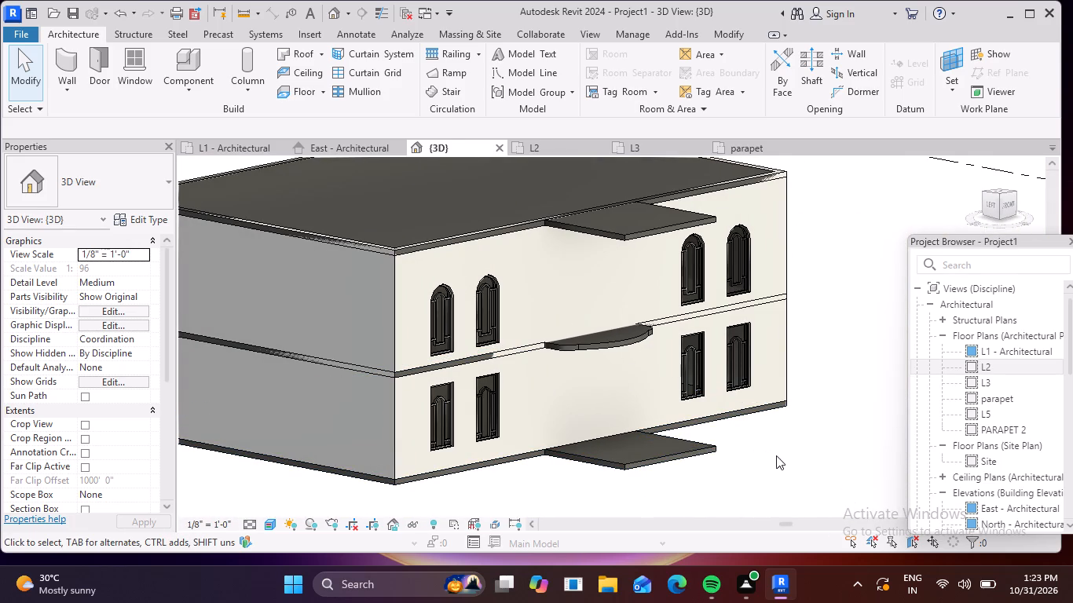
middle_click_drag(781, 488, 767, 490, "shift")
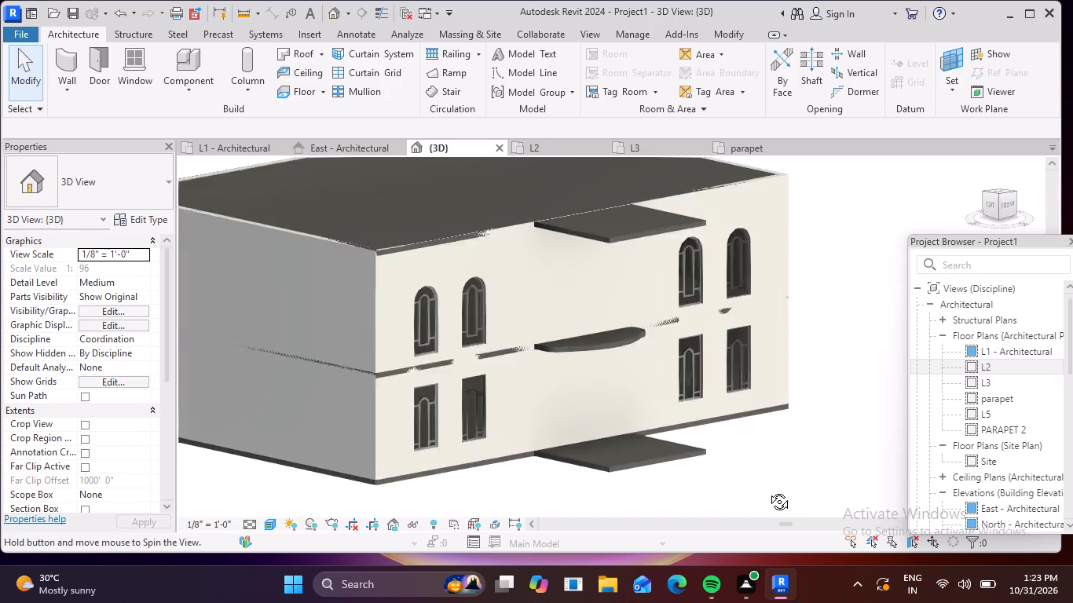
middle_click_drag(767, 490, 720, 508, "shift")
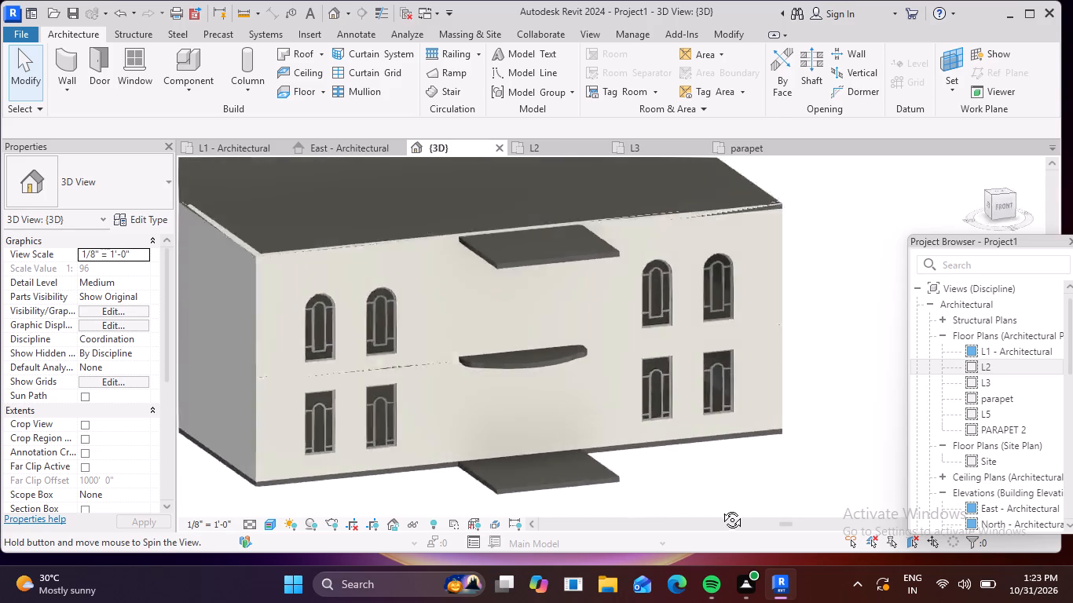
middle_click_drag(720, 508, 637, 502, "shift")
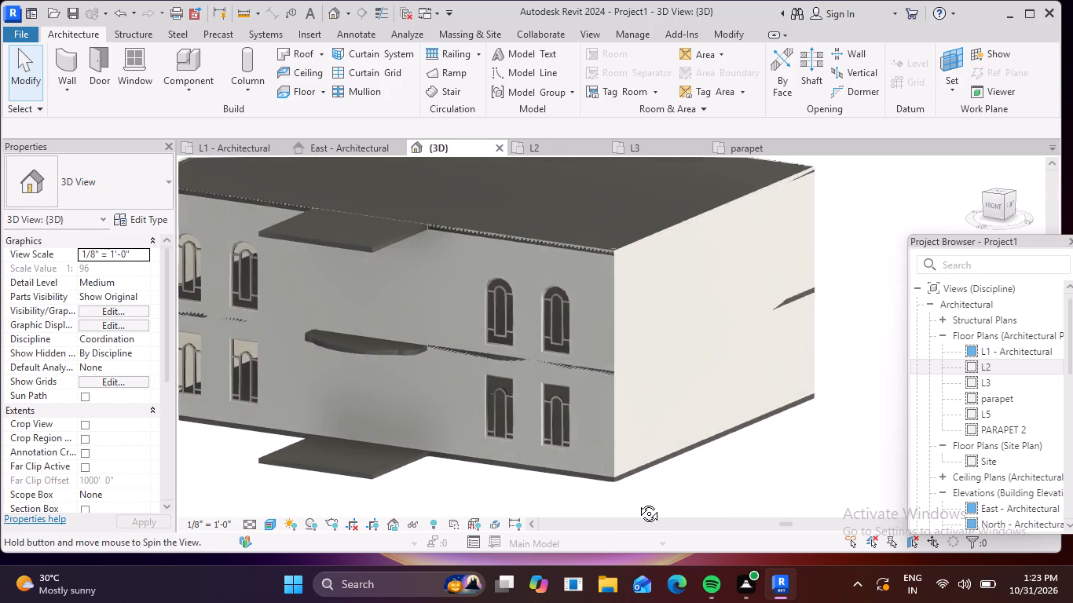
middle_click_drag(637, 502, 687, 448, "shift")
middle_click_drag(670, 455, 685, 484)
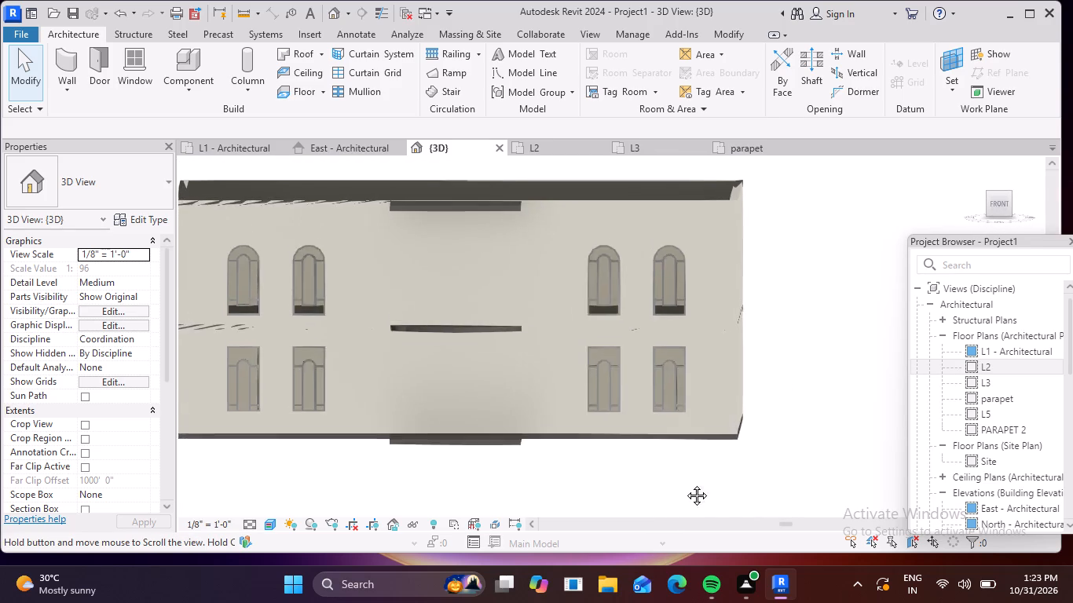
middle_click_drag(685, 484, 712, 527)
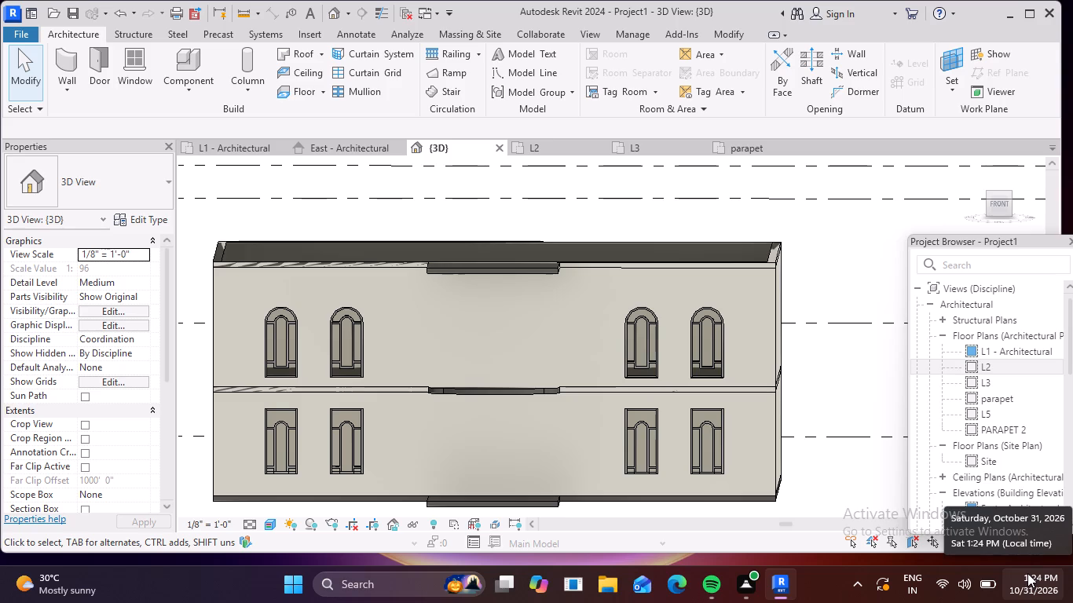
scroll(1028, 573, "down", 3)
scroll(645, 438, "down", 1)
middle_click_drag(581, 442, 647, 415)
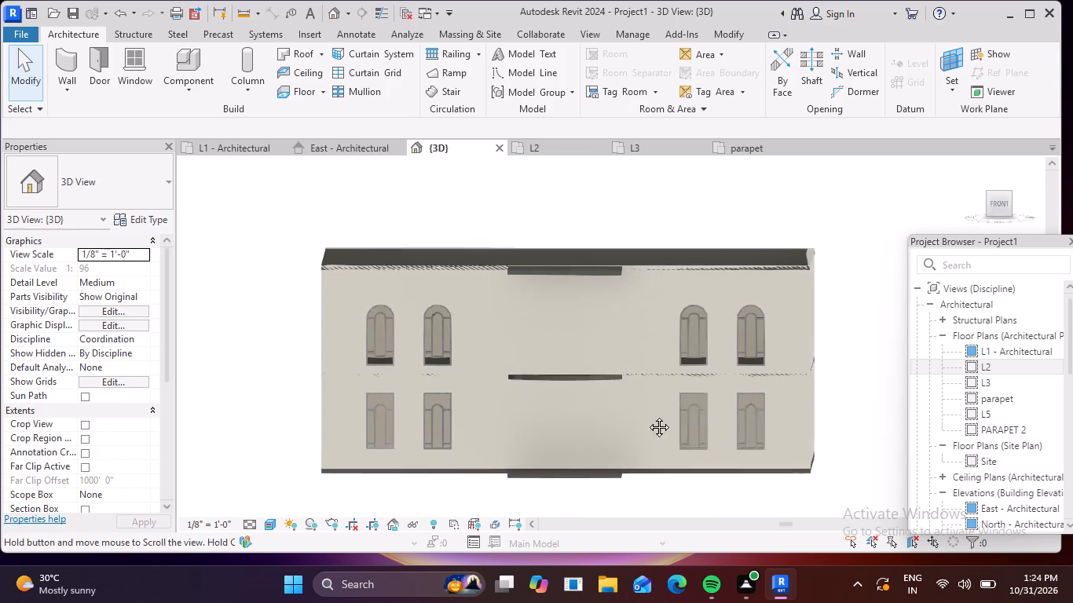
middle_click_drag(647, 415, 710, 396)
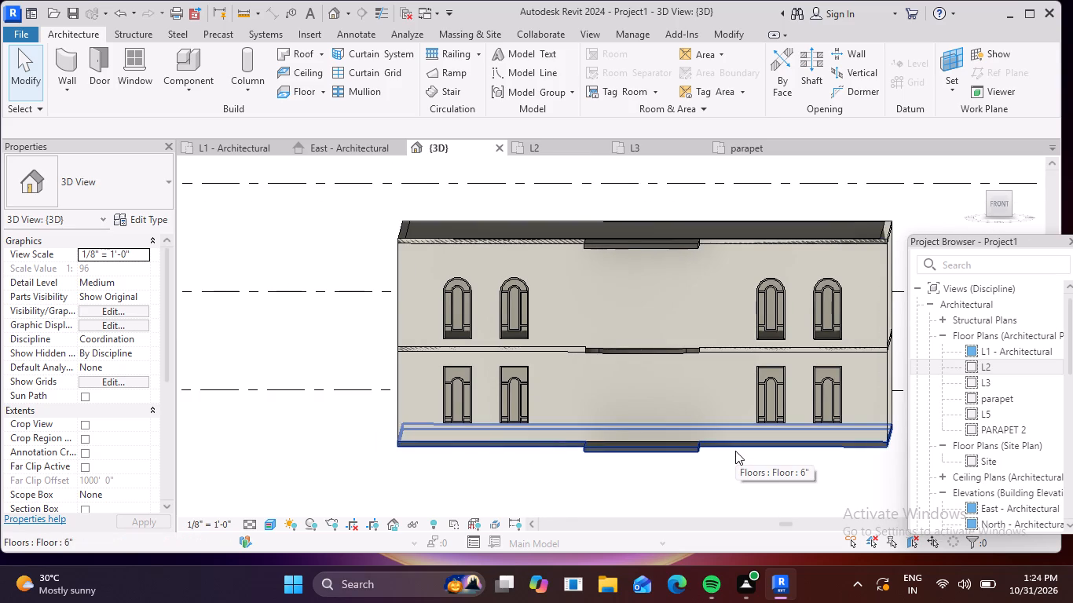
scroll(735, 451, "up", 2)
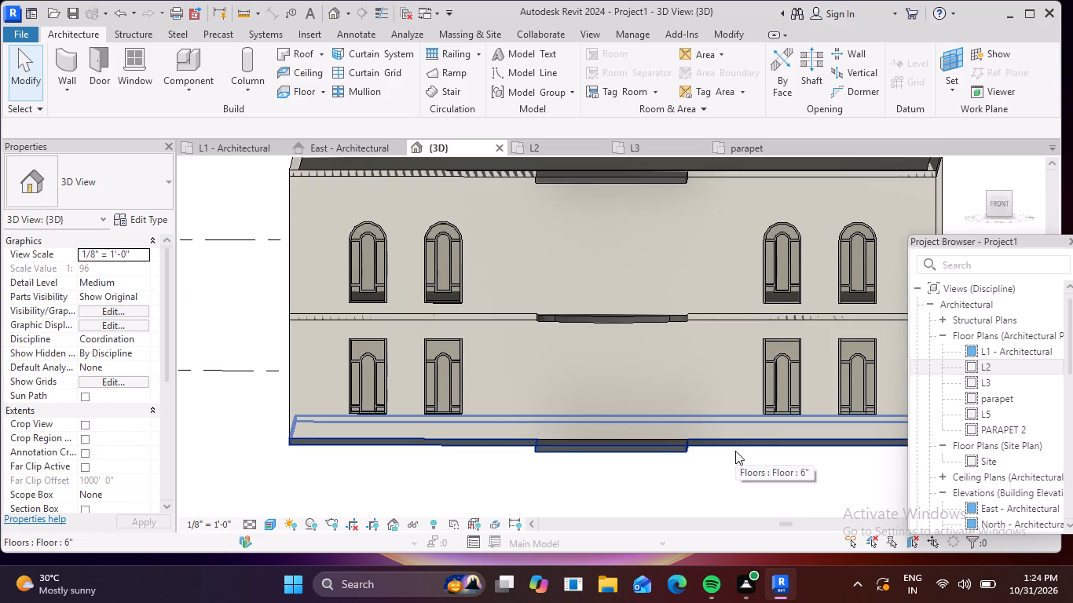
scroll(735, 451, "down", 1)
middle_click_drag(739, 436, 734, 455)
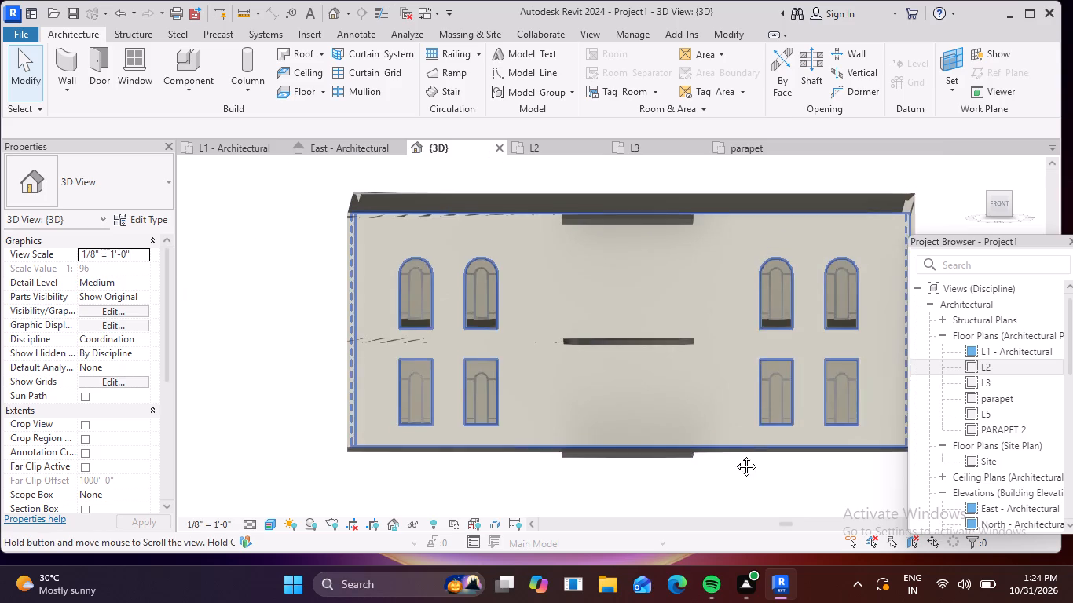
middle_click_drag(734, 455, 731, 468)
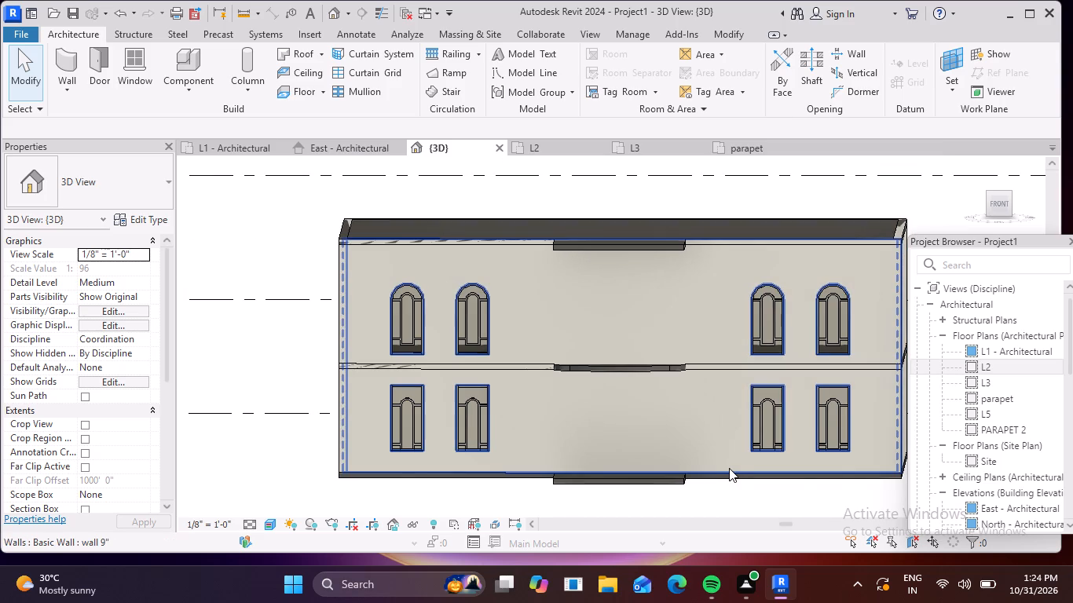
middle_click_drag(727, 467, 734, 444)
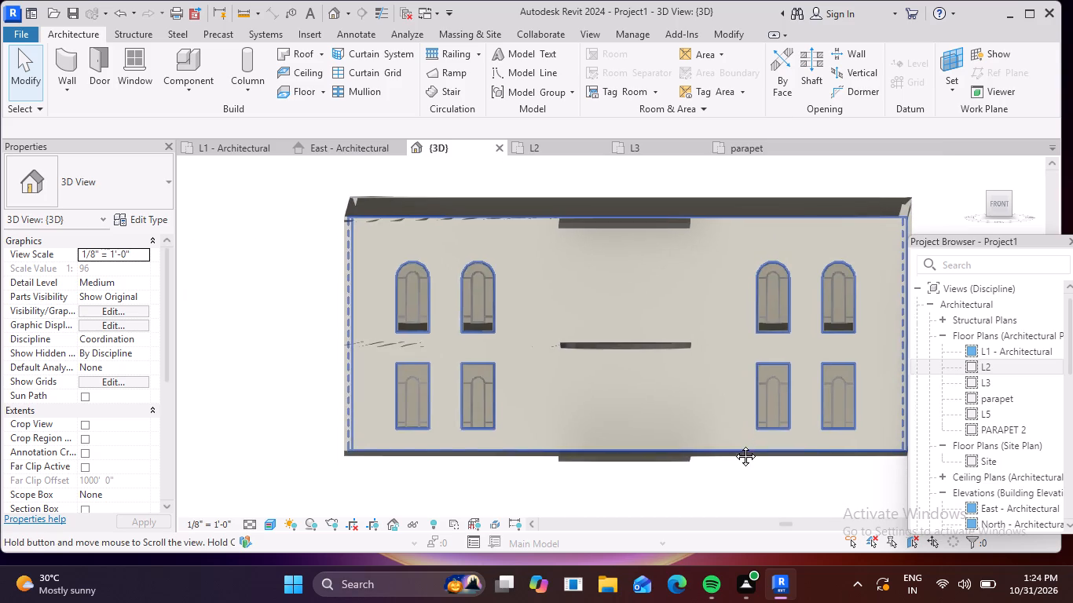
middle_click_drag(734, 444, 734, 444)
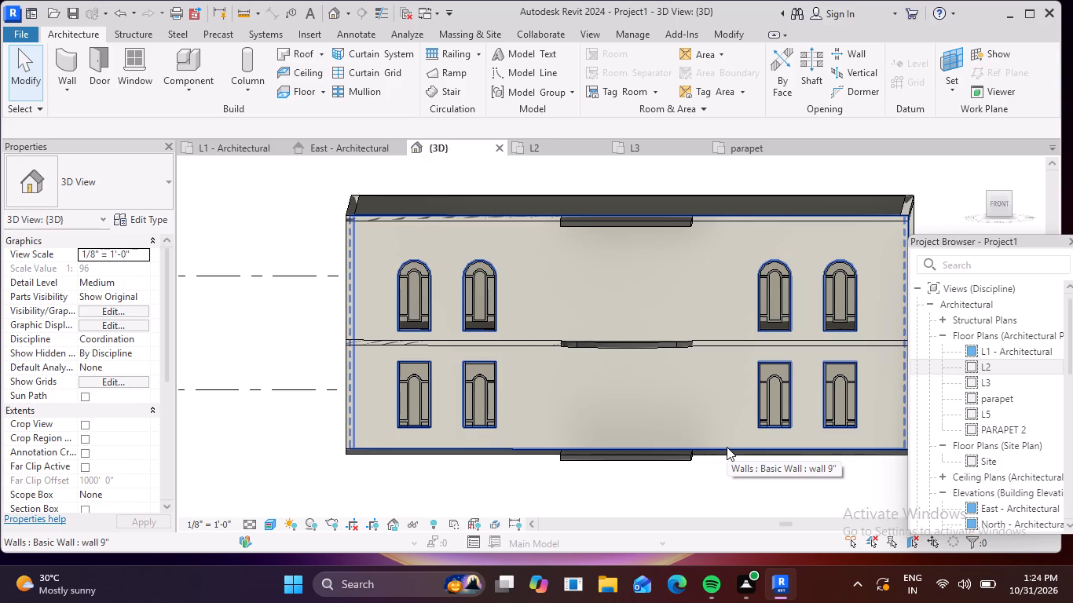
scroll(727, 447, "down", 2)
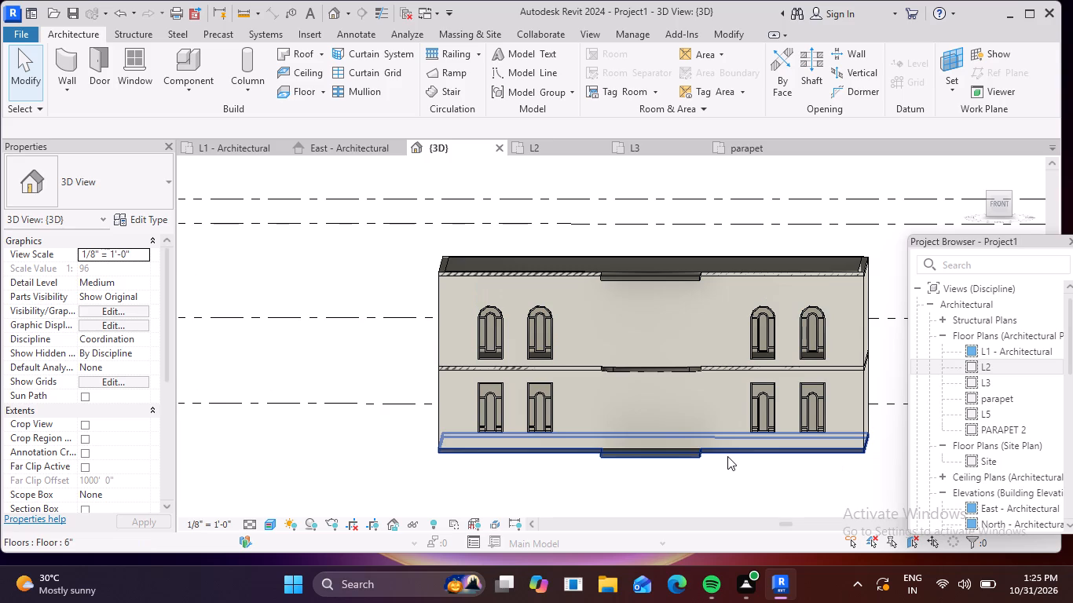
scroll(720, 365, "up", 5)
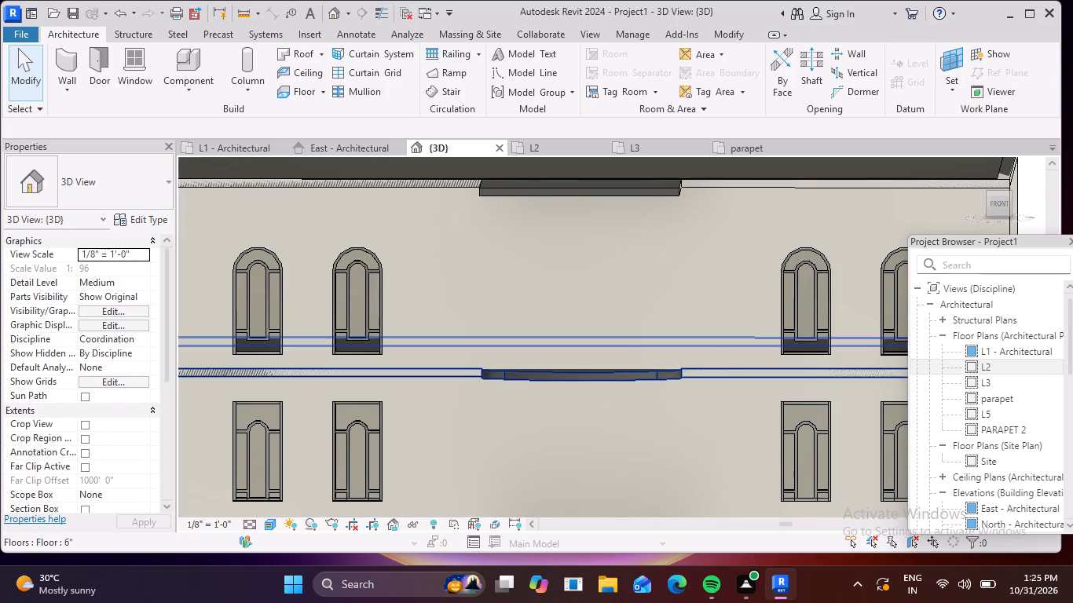
Turn to the straight front view and examine the alignment of both window rows across the facade.
left_click(999, 203)
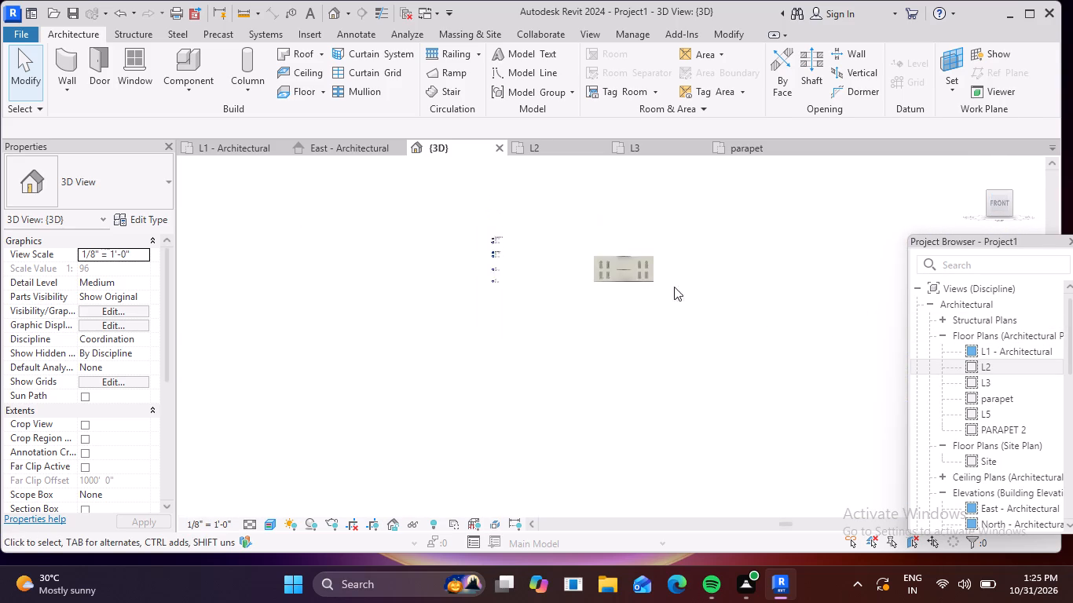
scroll(587, 272, "up", 7)
scroll(613, 336, "up", 3)
middle_click_drag(627, 365, 620, 220)
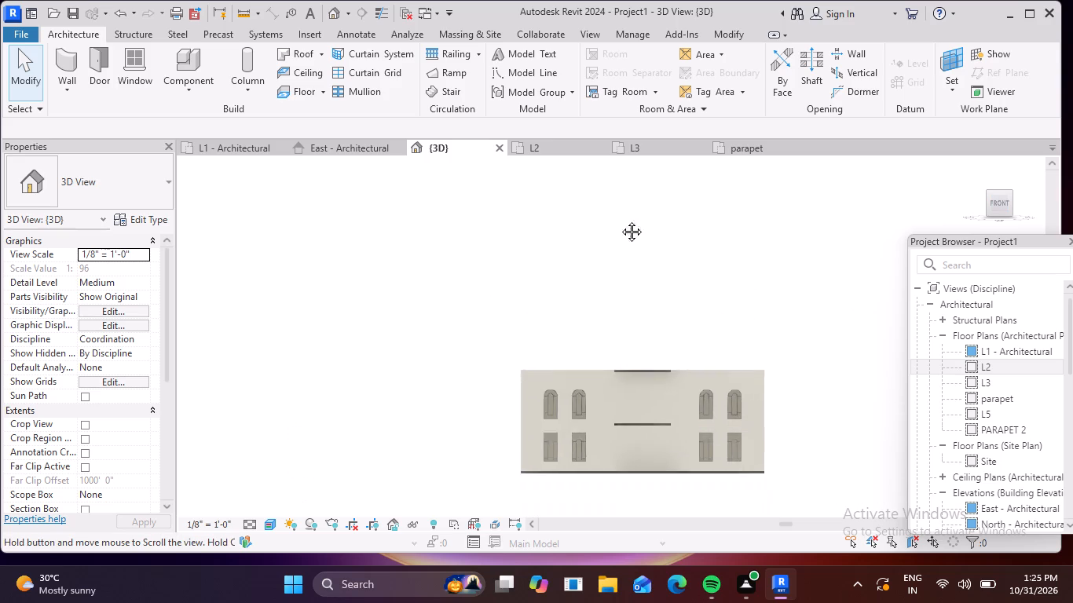
middle_click_drag(620, 220, 628, 187)
scroll(680, 341, "up", 5)
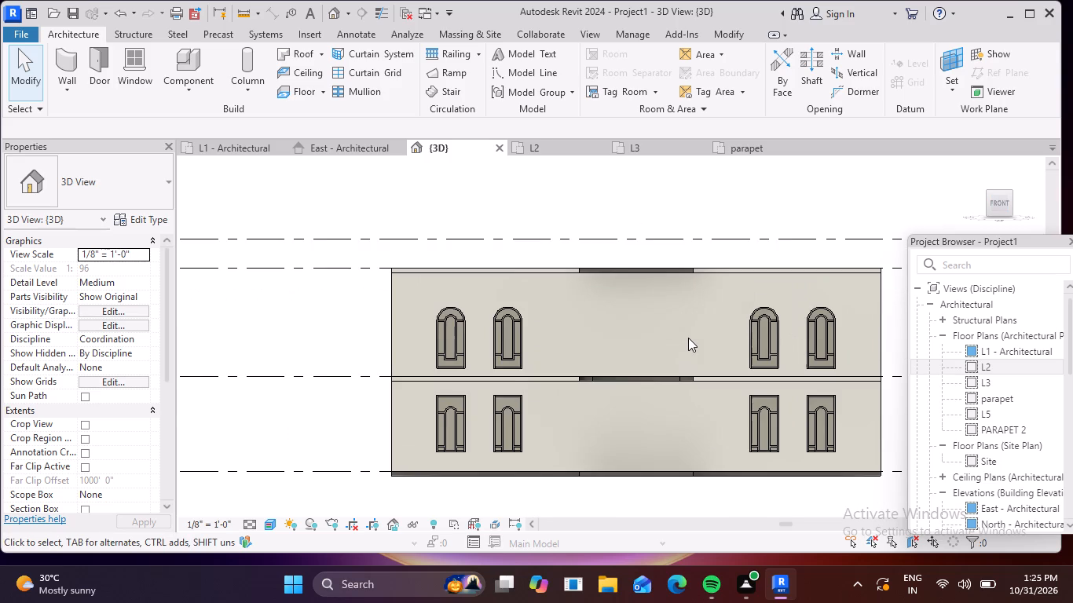
scroll(704, 346, "up", 3)
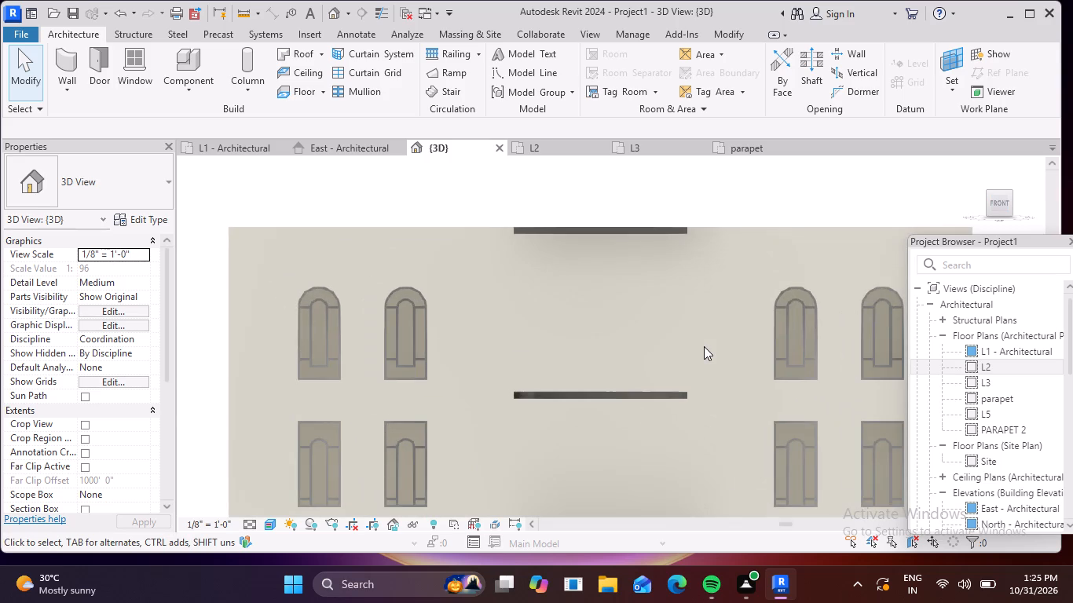
middle_click_drag(730, 323, 693, 215)
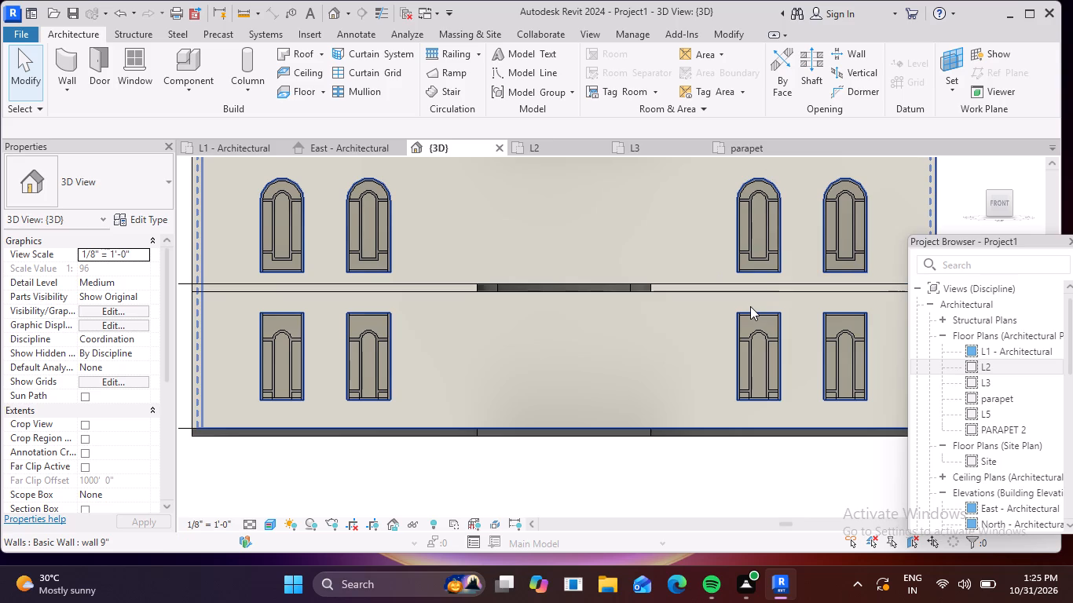
scroll(753, 302, "up", 2)
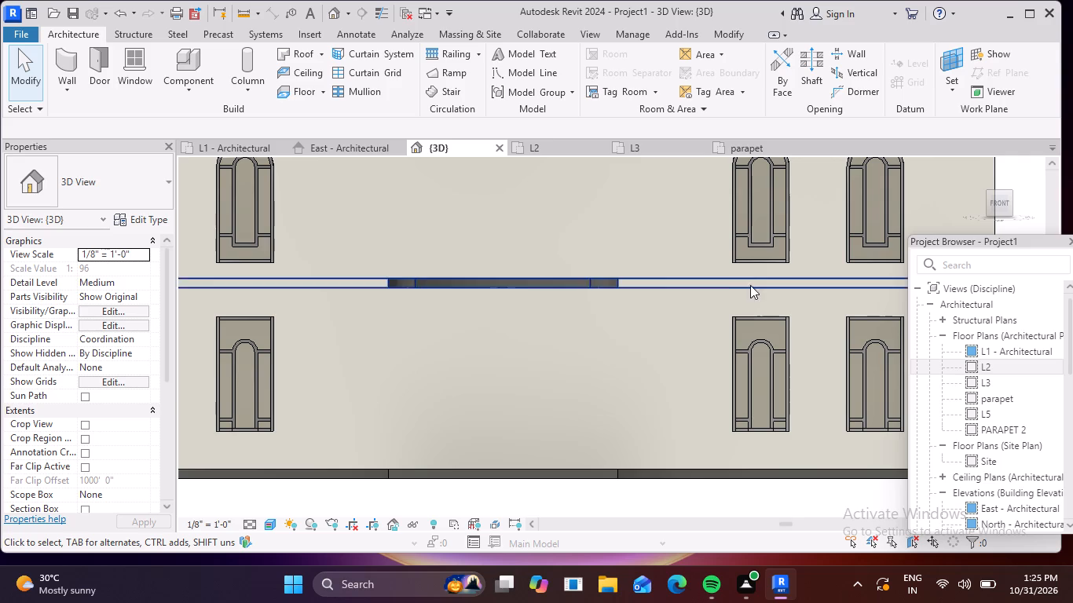
scroll(746, 280, "down", 3)
middle_click_drag(619, 291, 587, 453)
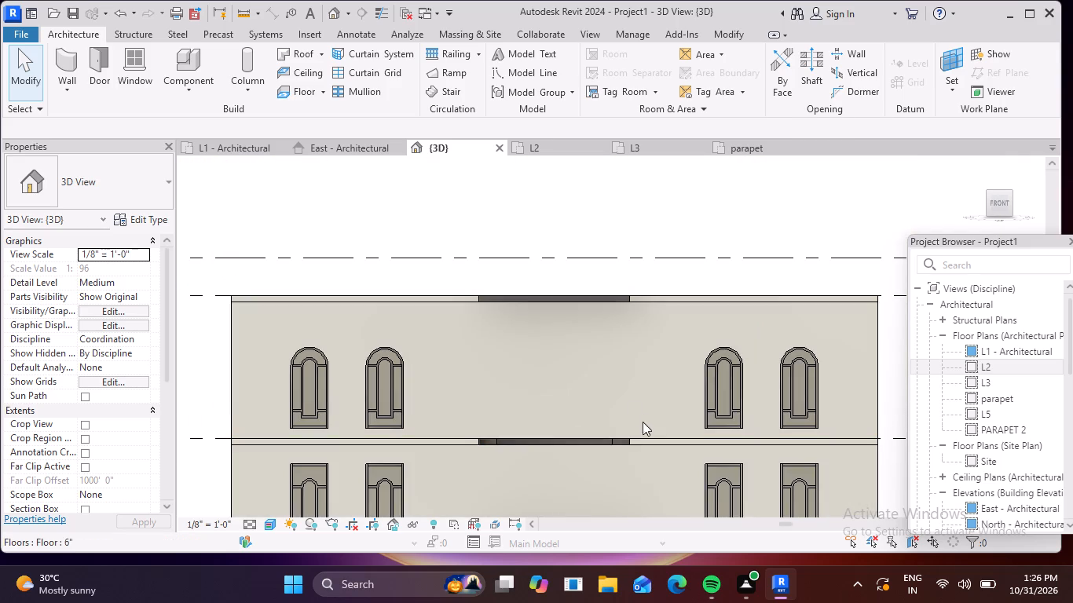
middle_click_drag(624, 397, 677, 334)
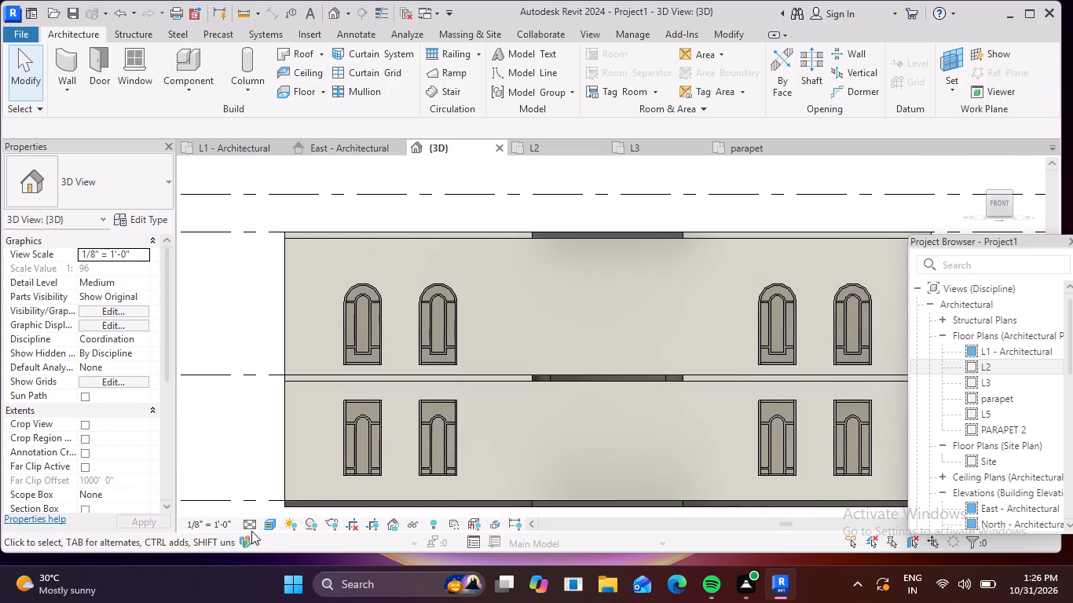
Try the Textures visual style on the 3D view, then set it to Consistent Colors.
left_click(275, 524)
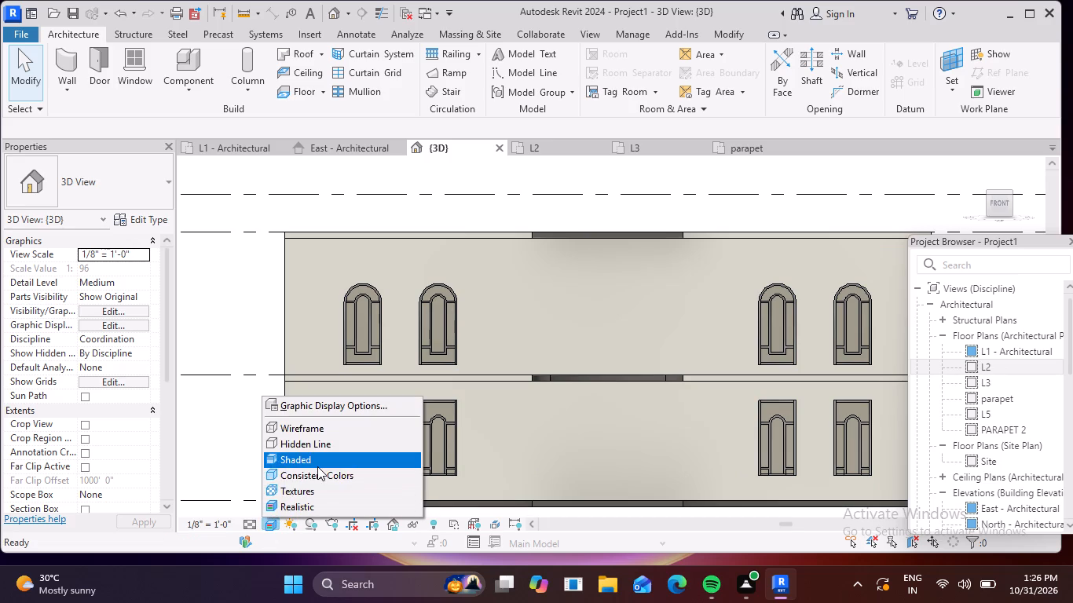
left_click(325, 484)
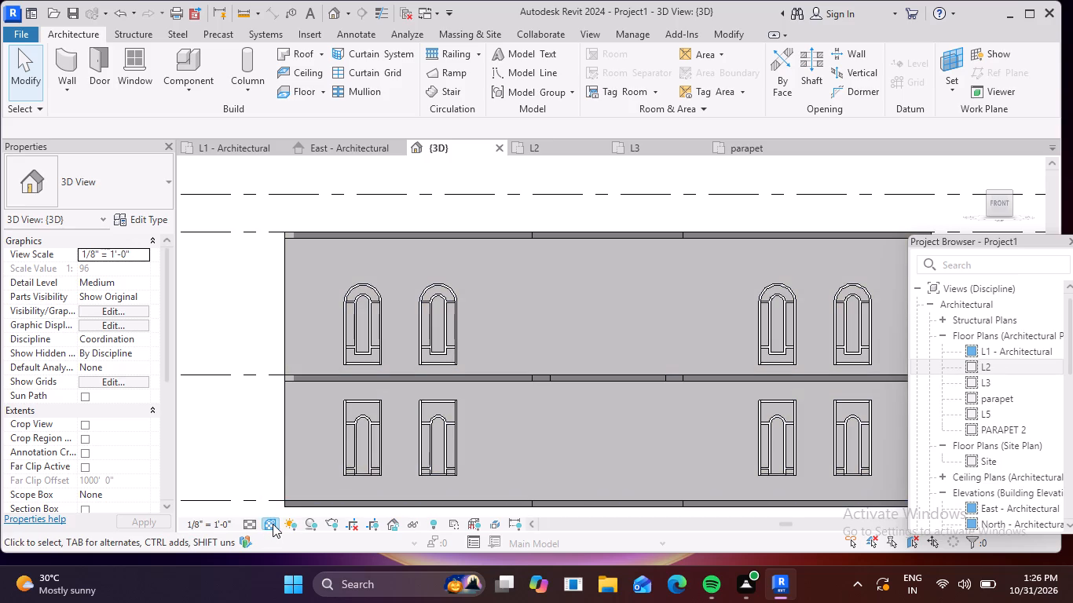
left_click(273, 524)
left_click(317, 478)
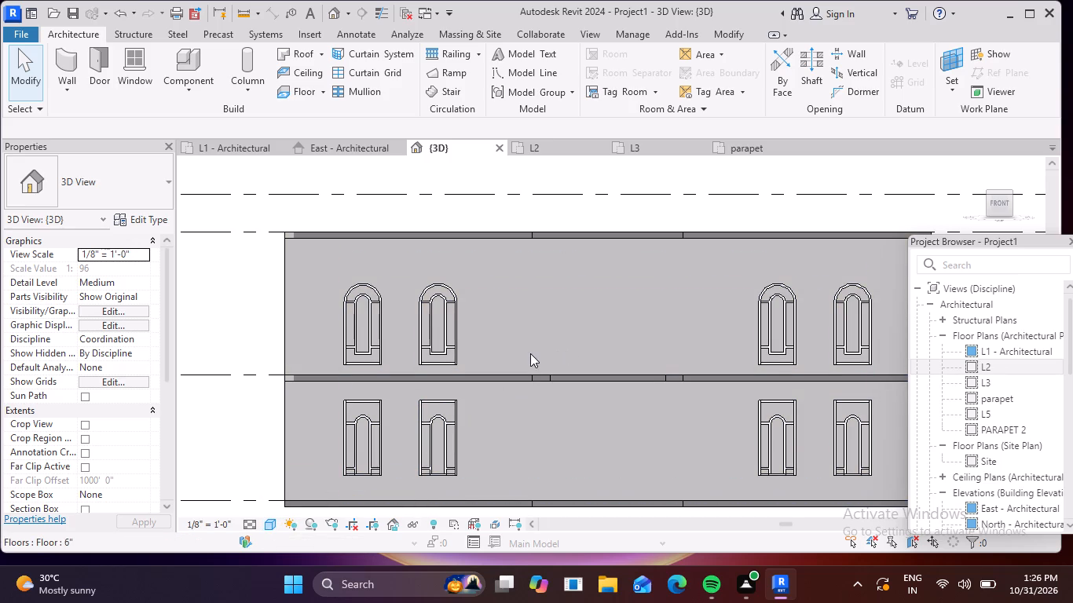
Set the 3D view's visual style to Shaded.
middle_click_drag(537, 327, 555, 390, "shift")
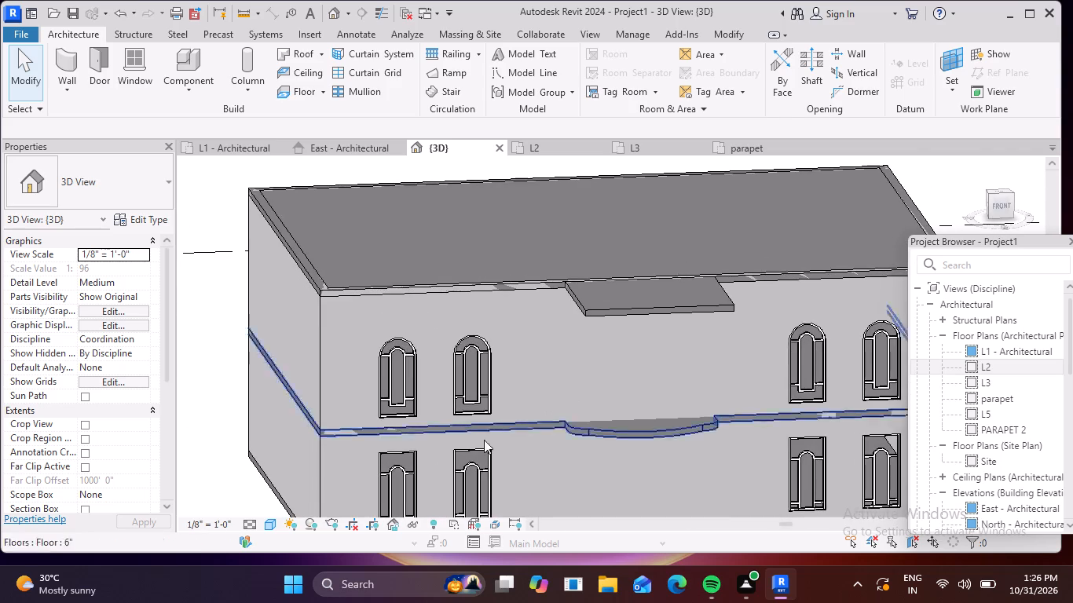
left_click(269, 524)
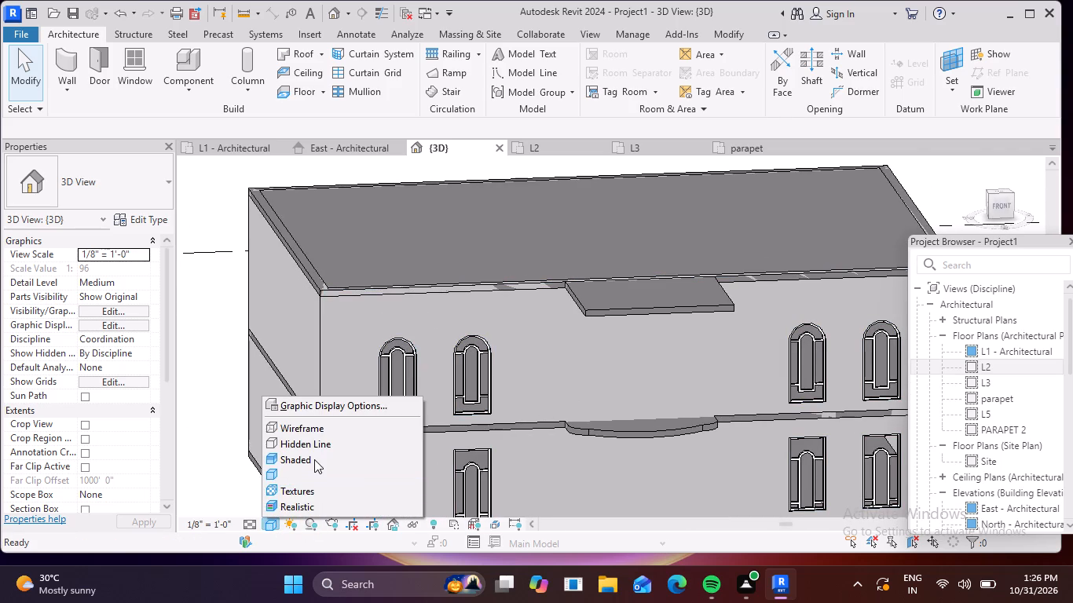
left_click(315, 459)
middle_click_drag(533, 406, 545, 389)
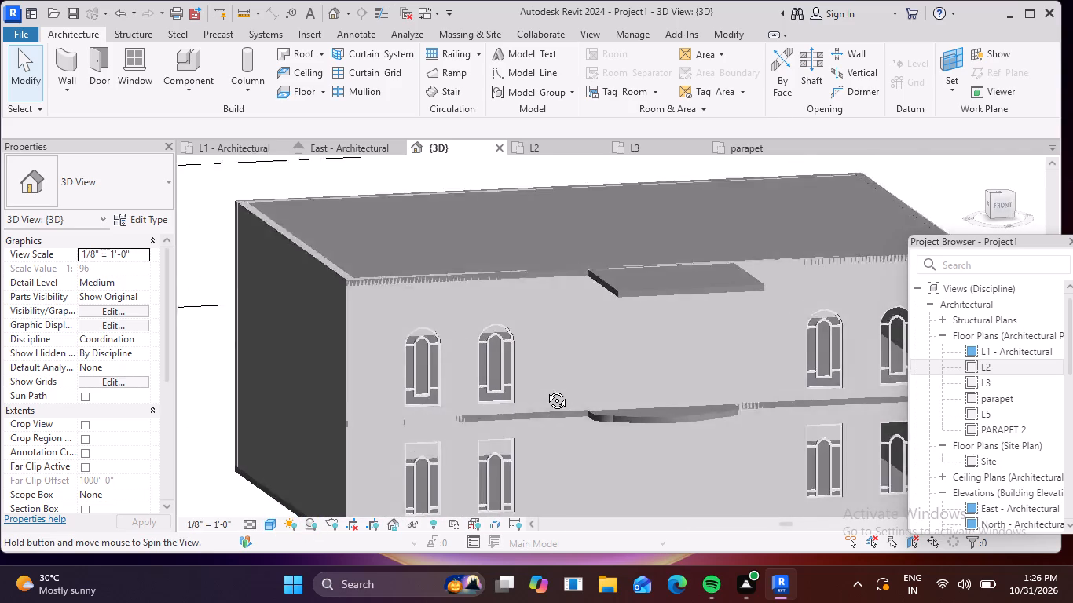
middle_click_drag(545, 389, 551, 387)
Examine the properties of the arched inner frames in the two upper-floor windows nearest the front corner, including the Phase Created options.
scroll(549, 384, "up", 4)
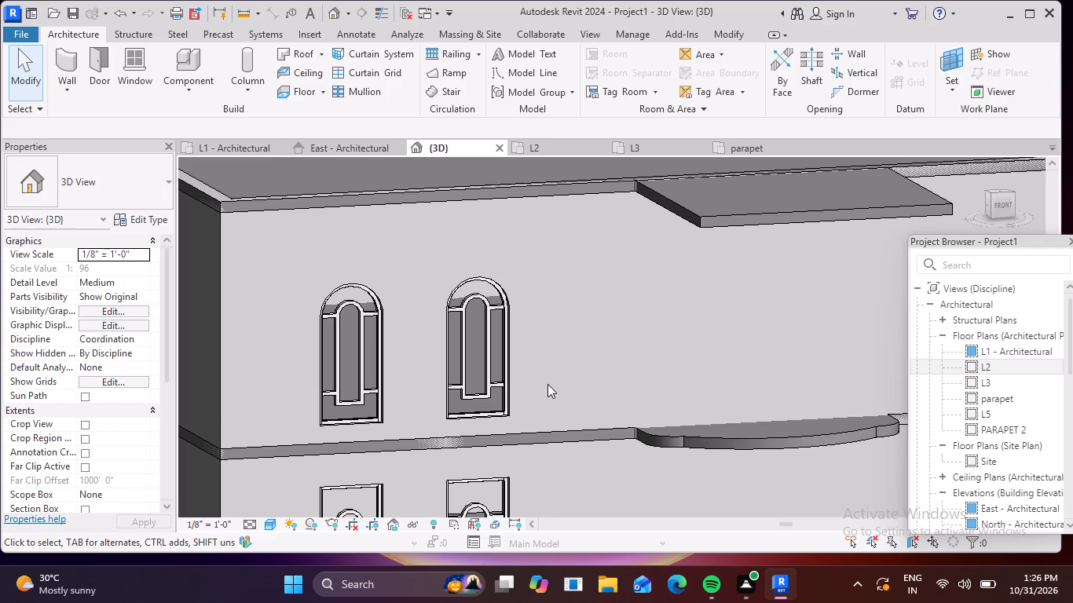
scroll(541, 316, "up", 1)
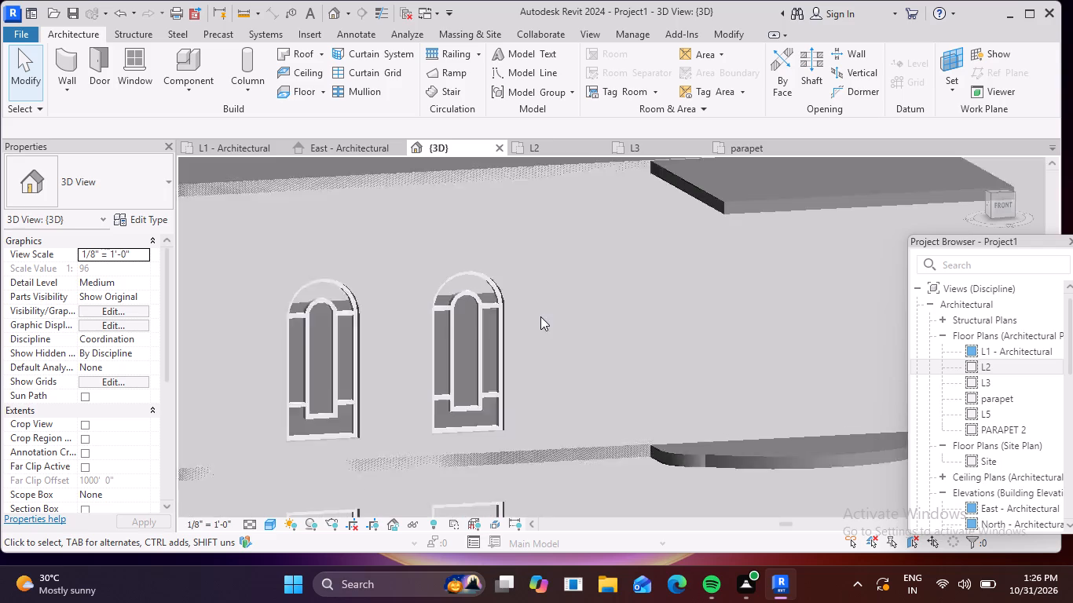
scroll(540, 316, "up", 1)
left_click(442, 296)
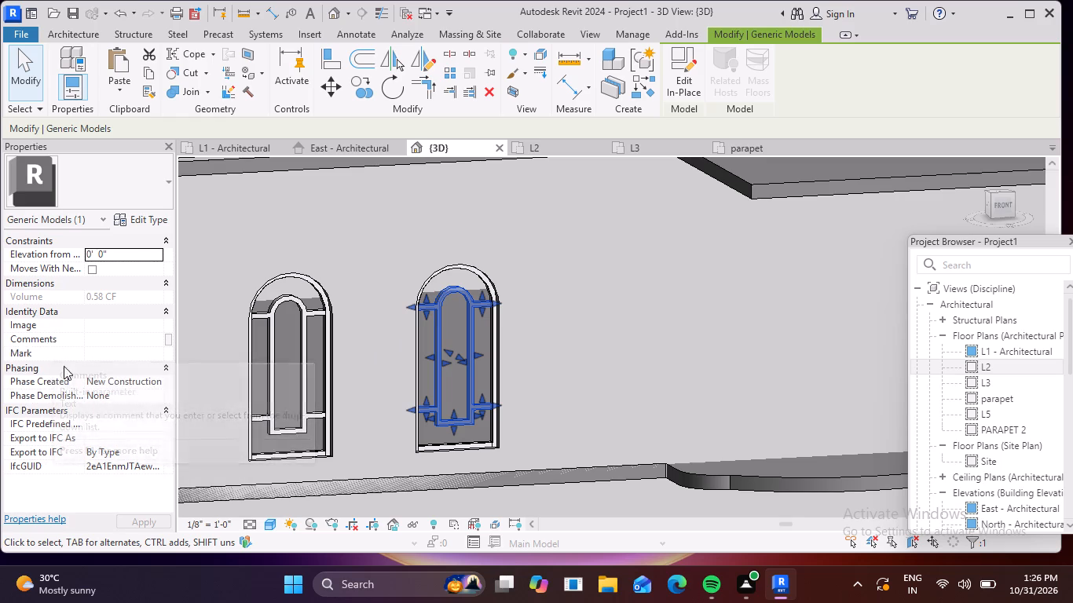
left_click(302, 298)
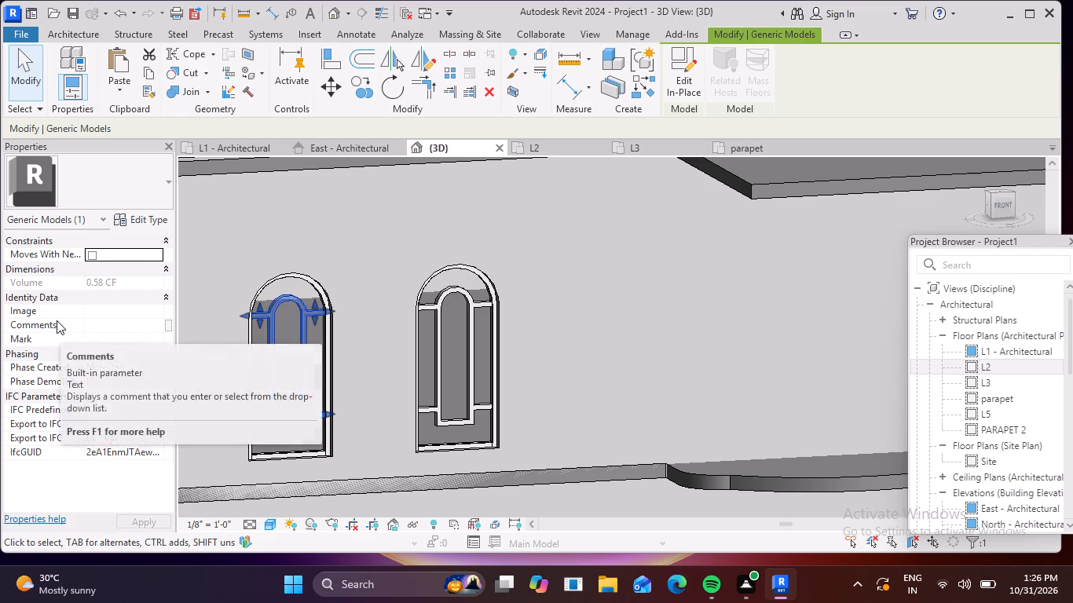
key("Escape")
key("Escape")
key("Escape")
left_click(297, 301)
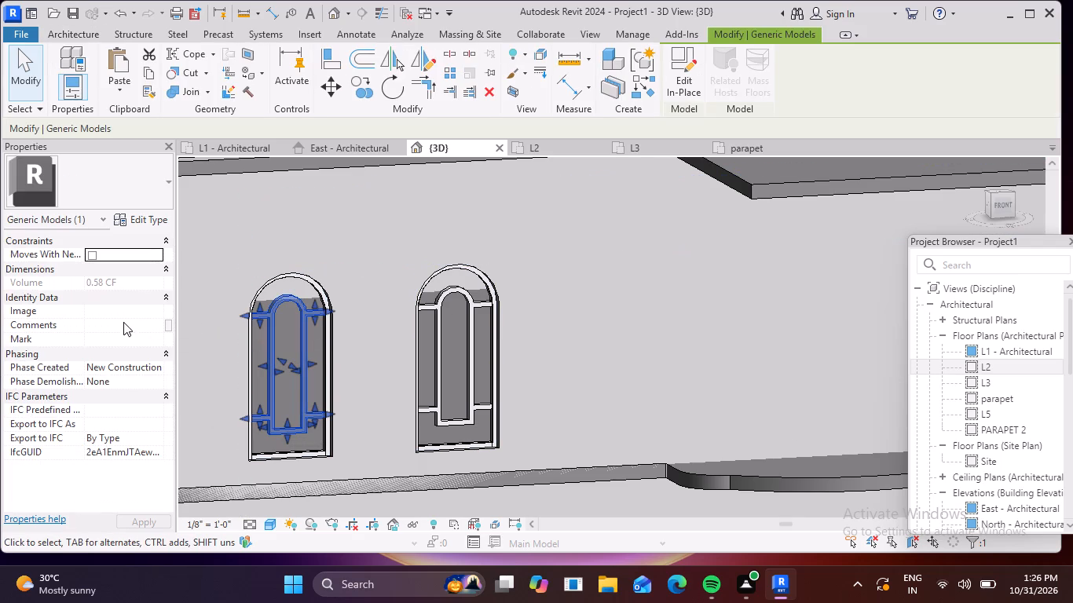
left_click(135, 371)
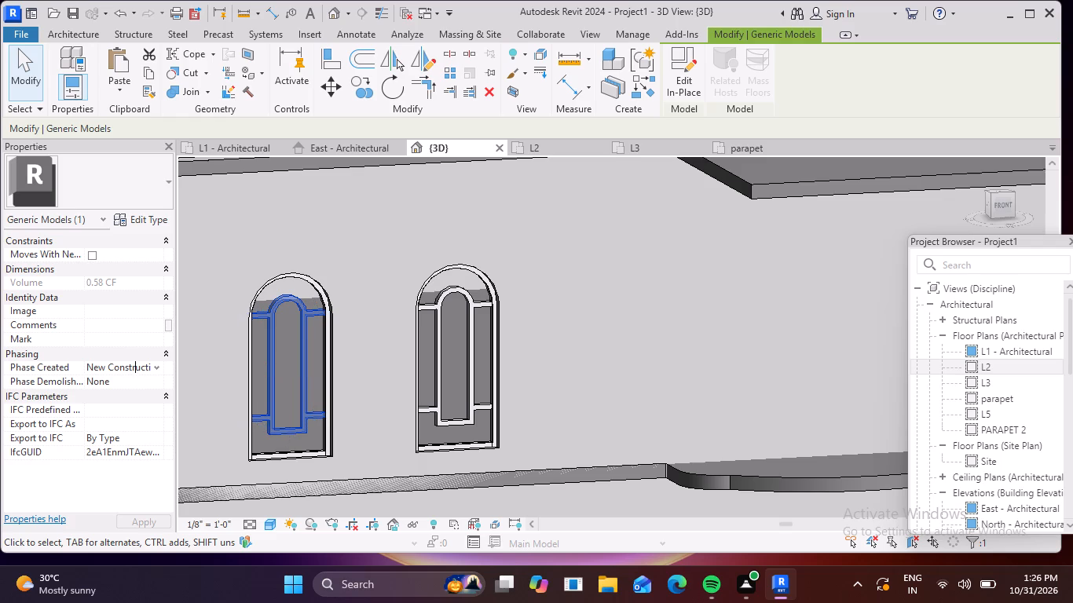
left_click(158, 368)
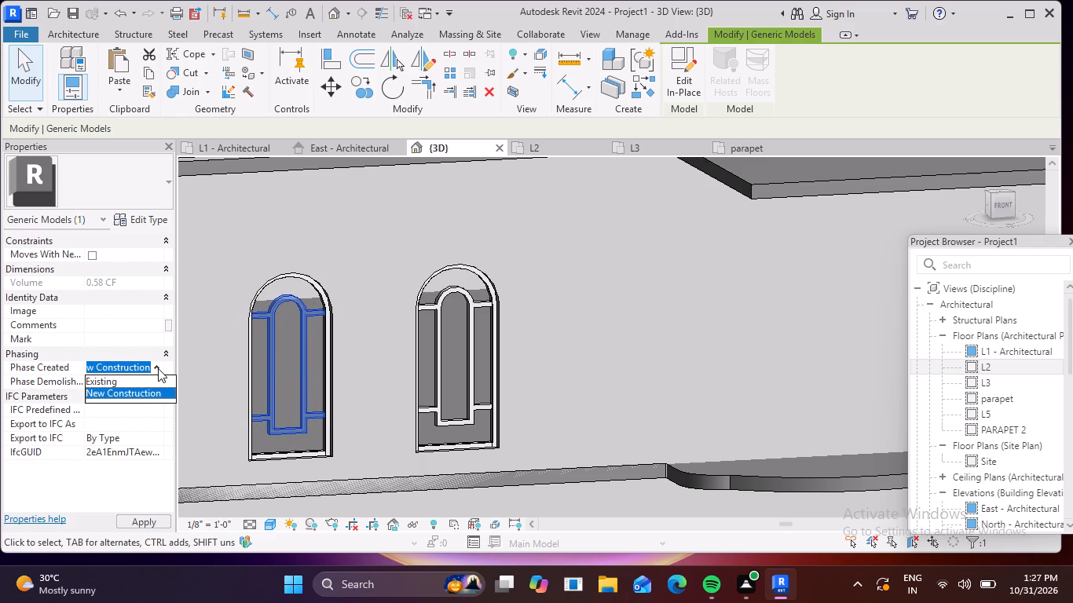
left_click(158, 368)
key("Escape")
key("Escape")
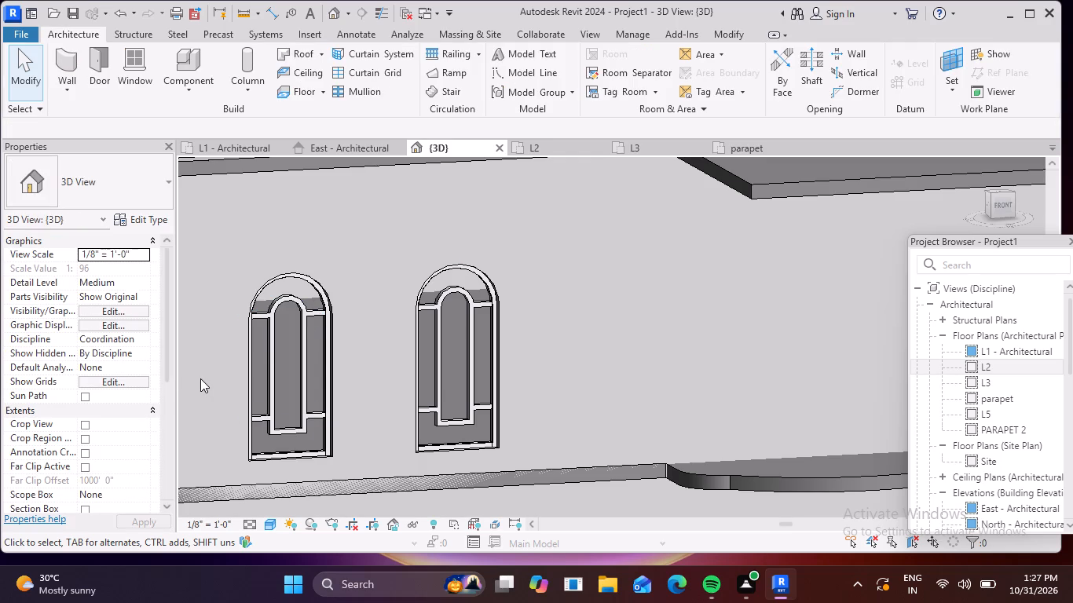
Examine the whole building in 3D from low and raised angles, covering the front facade, both window rows, projecting slabs and roof.
scroll(375, 268, "down", 4)
scroll(570, 262, "down", 3)
scroll(664, 240, "up", 4)
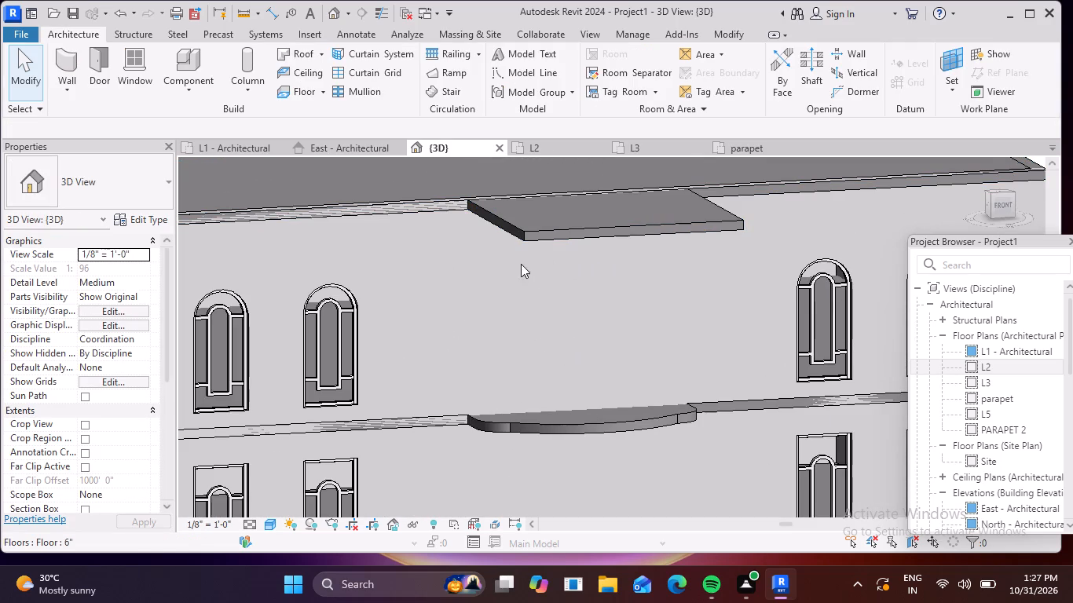
middle_click_drag(521, 264, 518, 287, "shift")
scroll(521, 263, "up", 1, "shift")
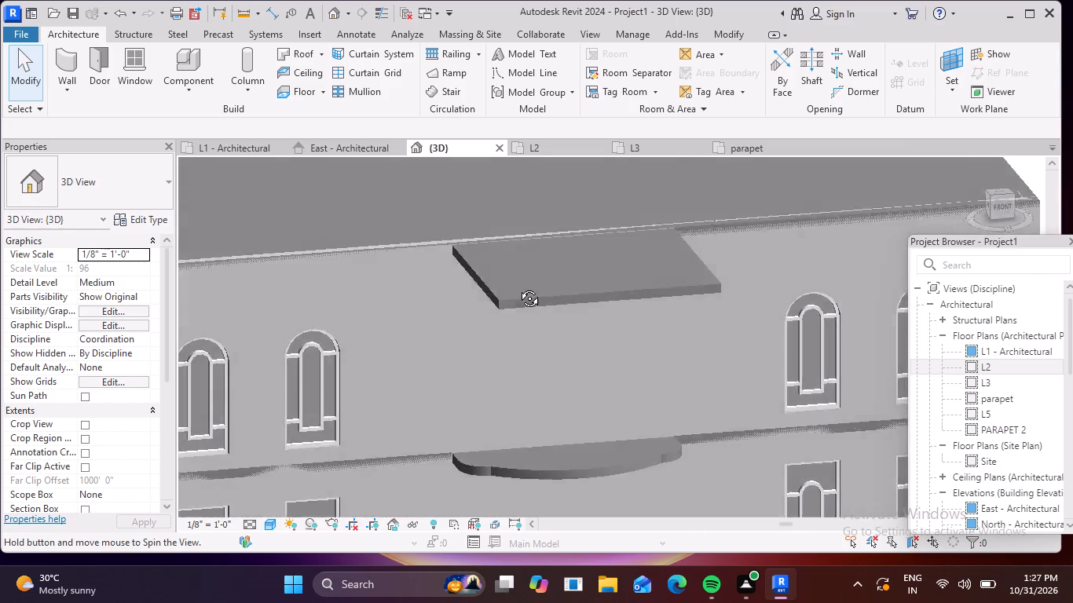
middle_click_drag(518, 287, 530, 228, "shift")
scroll(540, 239, "down", 3, "shift")
scroll(541, 264, "down", 3)
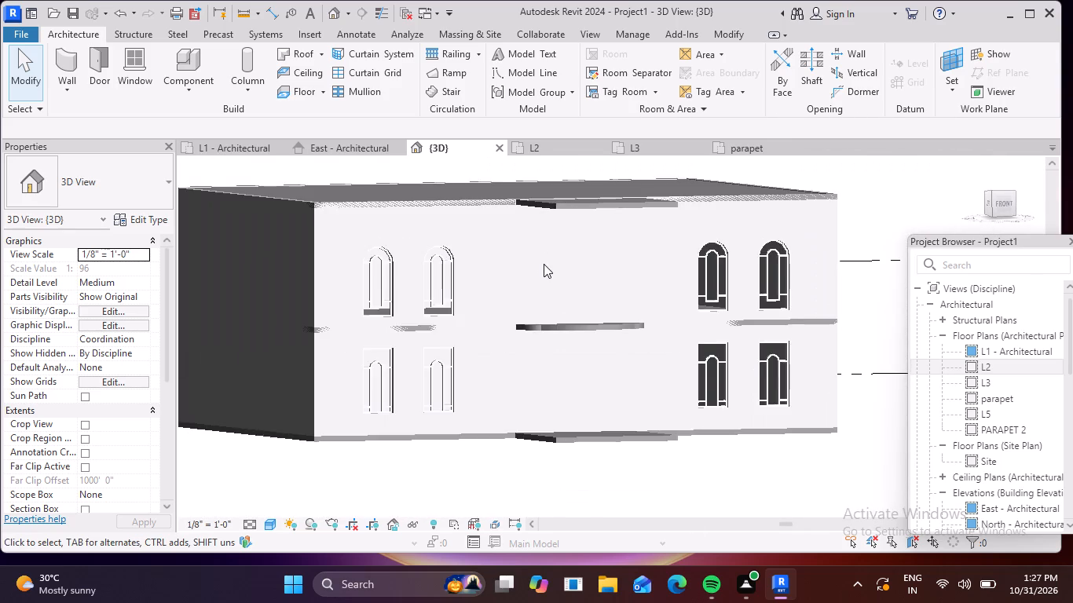
middle_click_drag(543, 263, 542, 335, "shift")
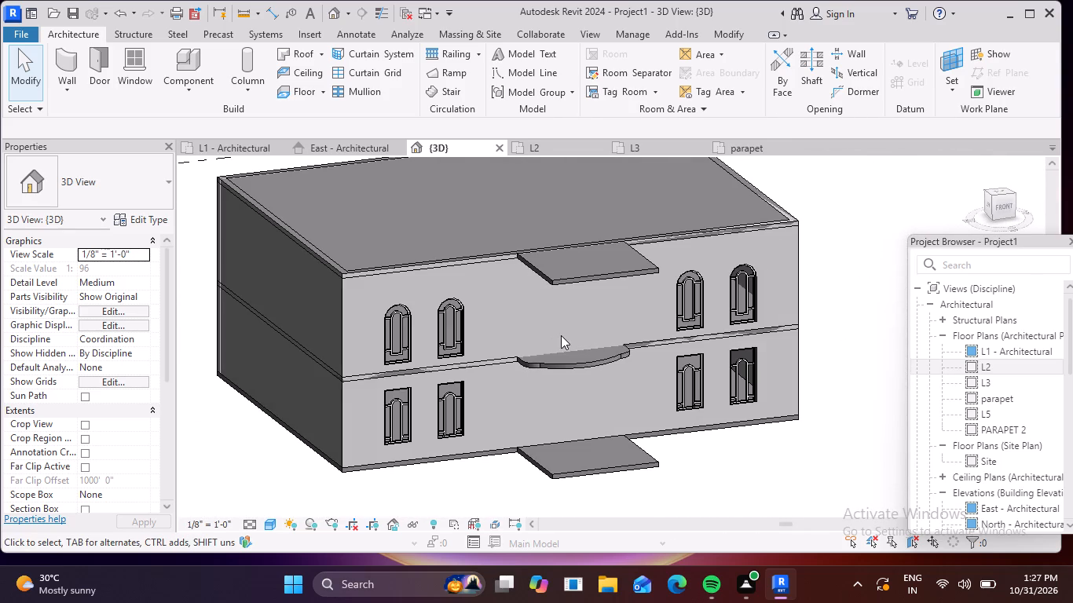
key("Escape")
key("Escape")
middle_click_drag(598, 301, 599, 349, "shift")
scroll(612, 353, "down", 2)
scroll(566, 299, "up", 4)
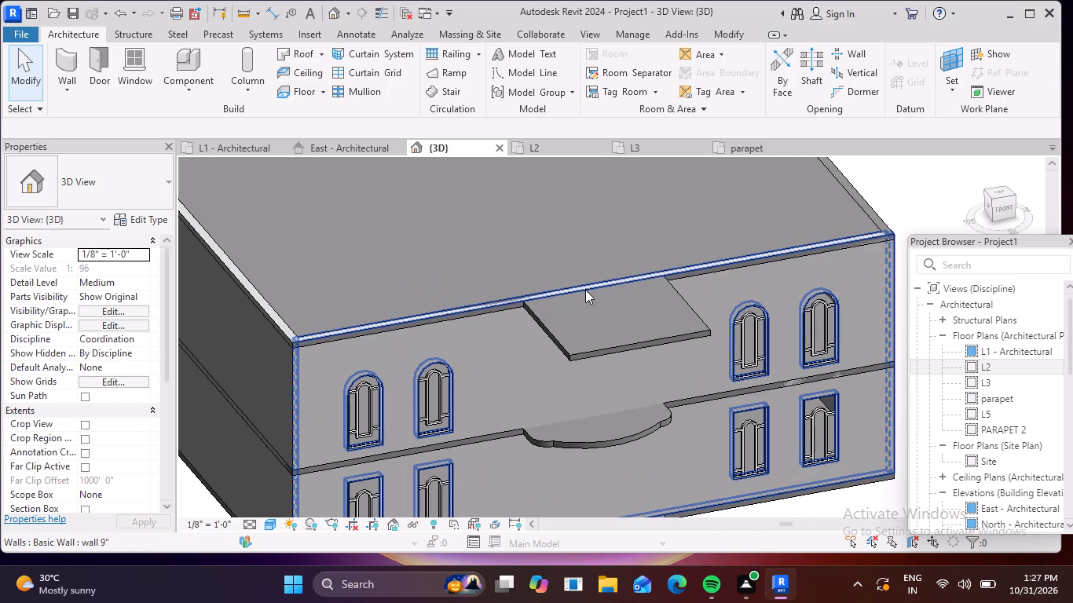
key("Escape")
scroll(576, 313, "down", 4)
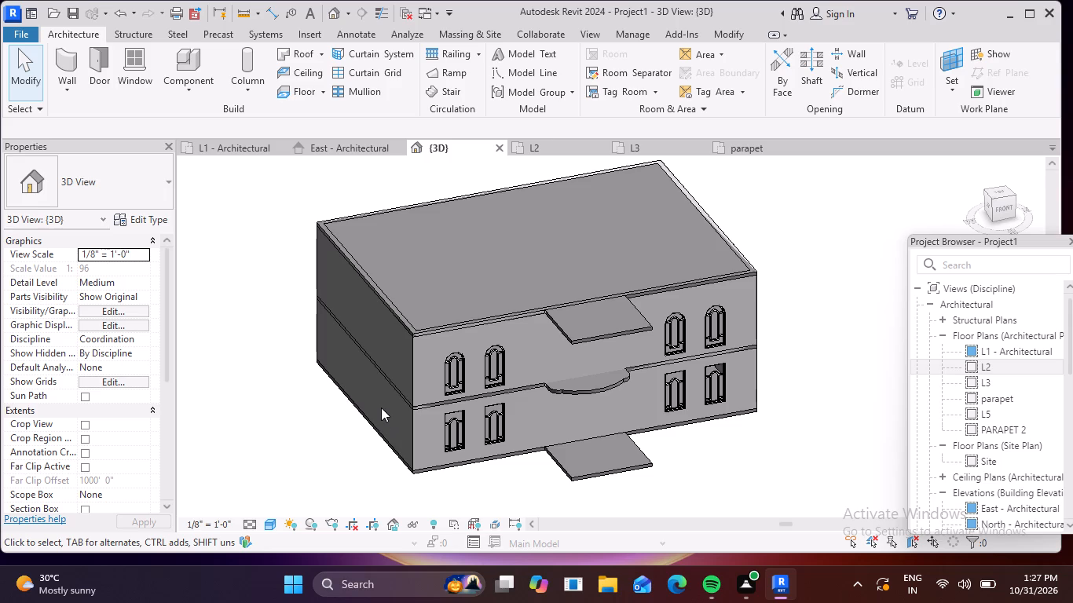
key("Escape")
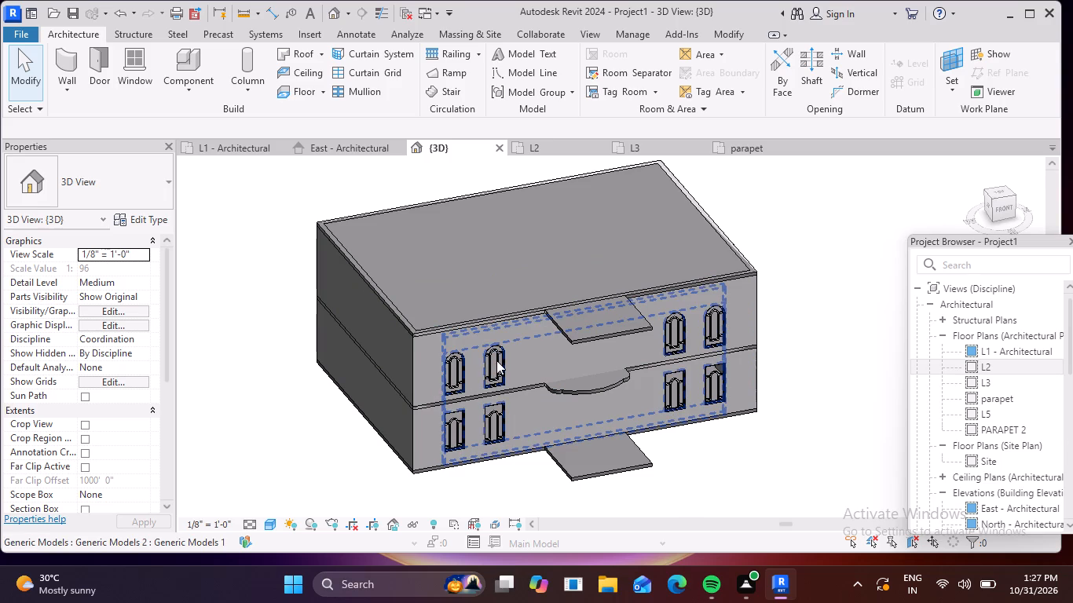
scroll(457, 348, "up", 3)
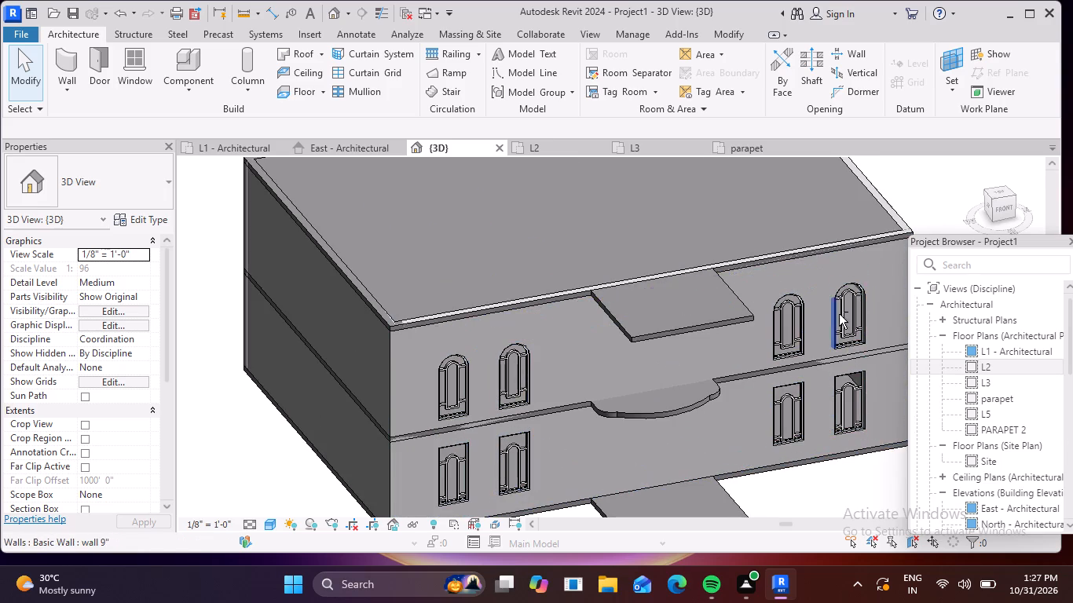
middle_click_drag(839, 314, 783, 328, "shift")
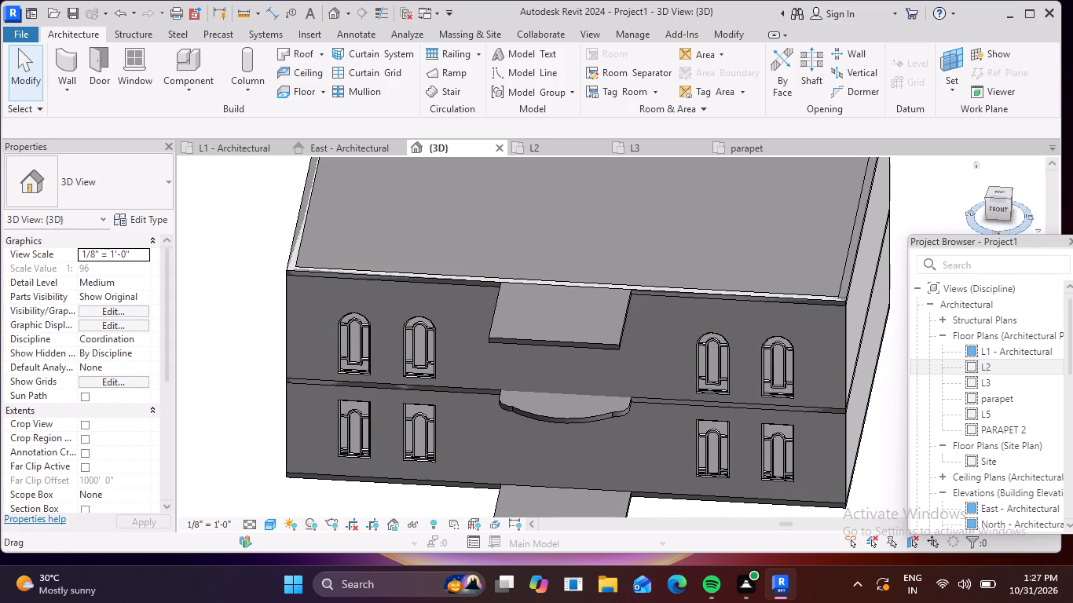
Turn the 3D view to the straight front view and set its visual style to Consistent Colors.
left_click(1001, 210)
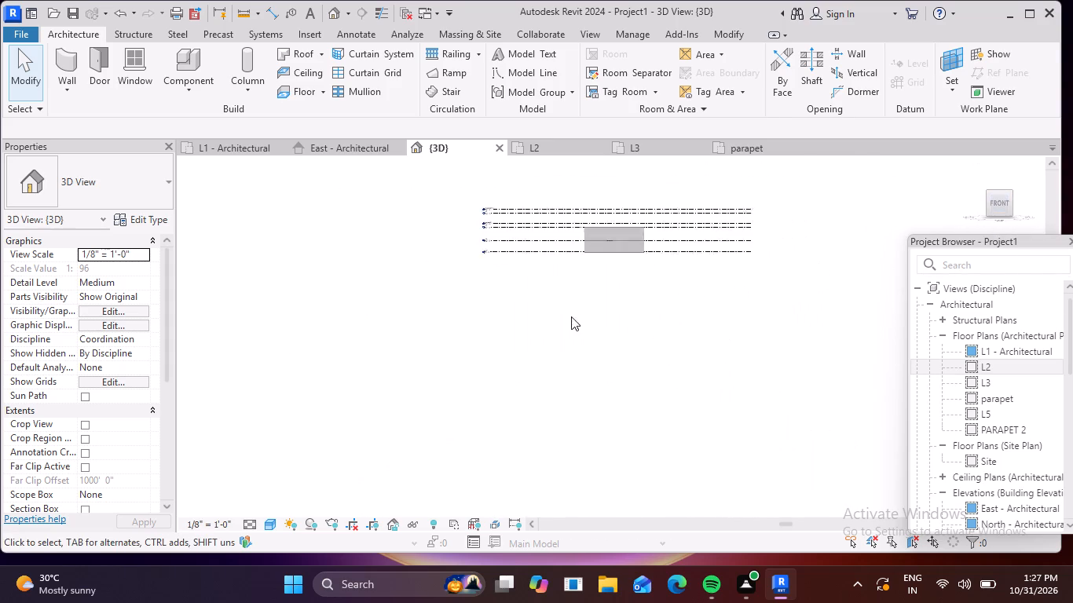
scroll(624, 262, "up", 8)
scroll(628, 379, "up", 7)
middle_click_drag(592, 407, 705, 278)
scroll(705, 278, "up", 1)
left_click(269, 522)
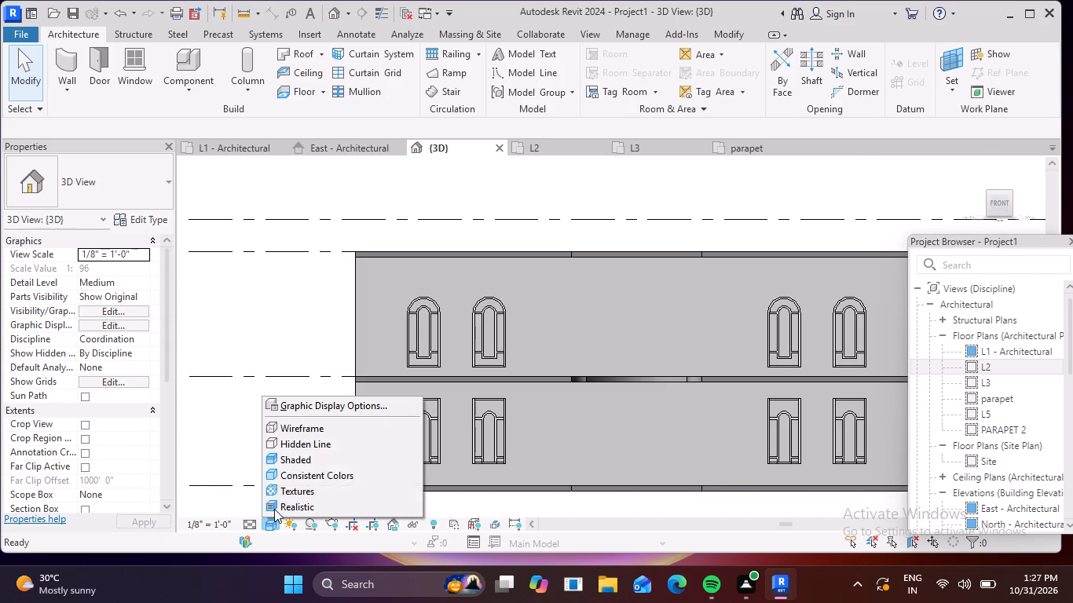
left_click(295, 472)
scroll(396, 360, "up", 5)
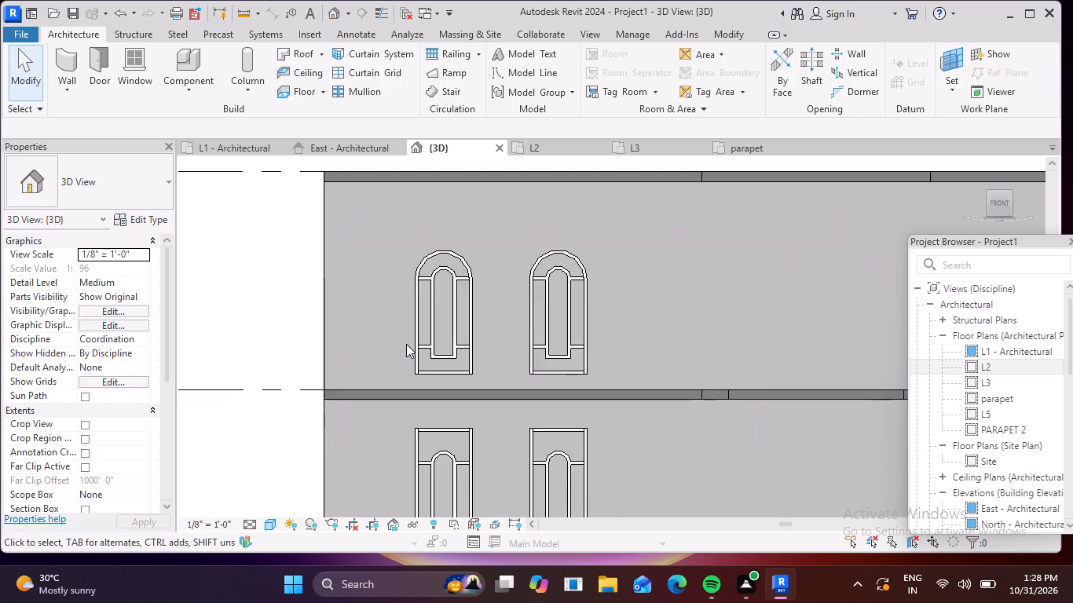
scroll(400, 345, "down", 4)
middle_click_drag(370, 357, 405, 342)
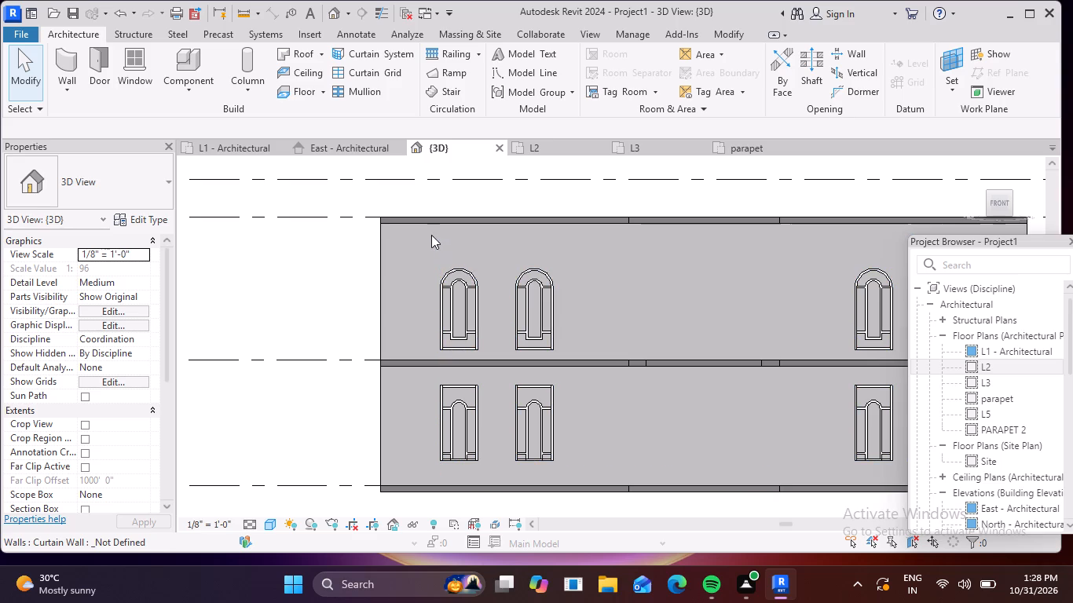
Create a new in-place model component in the Generic Models category.
left_click(215, 91)
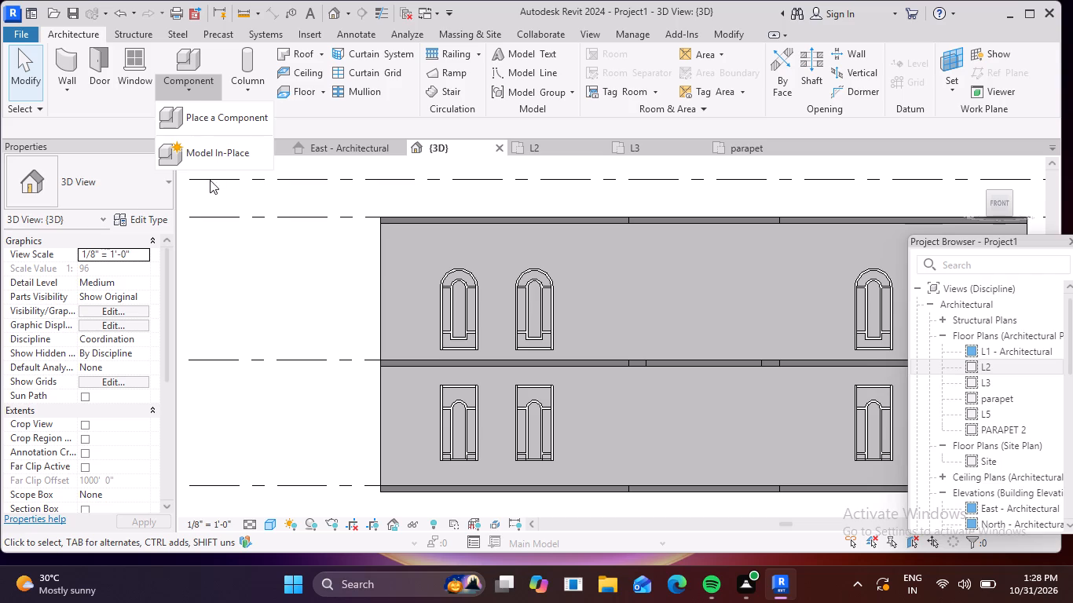
left_click(232, 150)
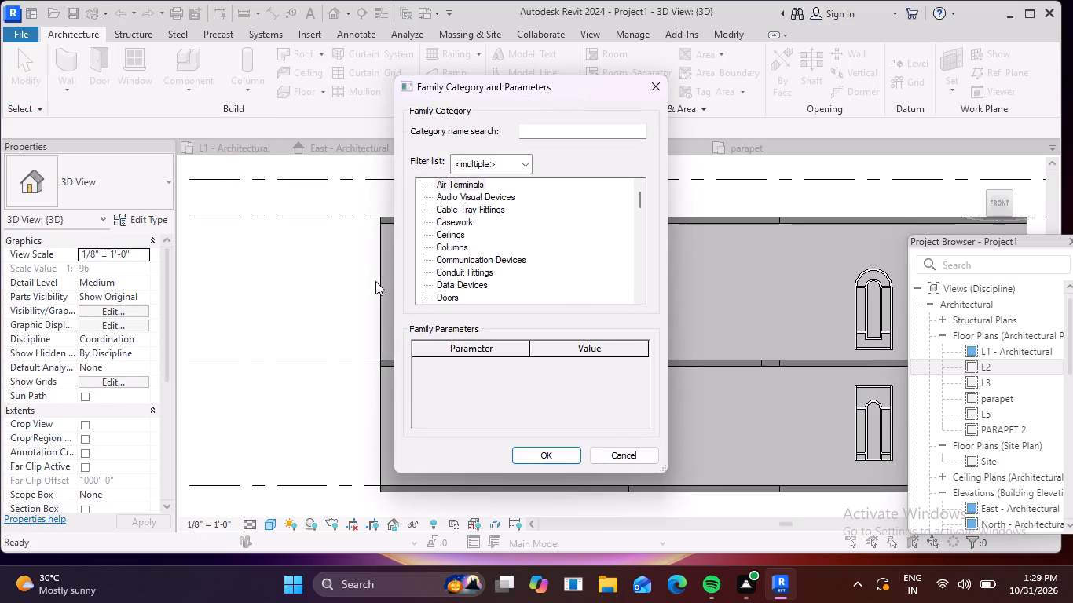
scroll(531, 270, "down", 11)
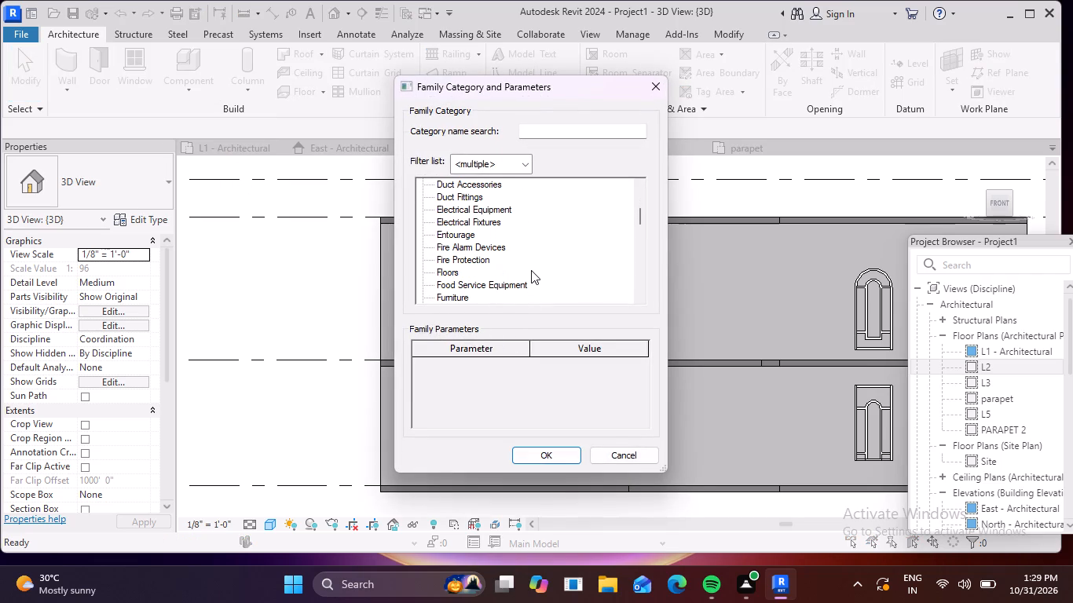
scroll(531, 270, "down", 4)
scroll(528, 270, "up", 2)
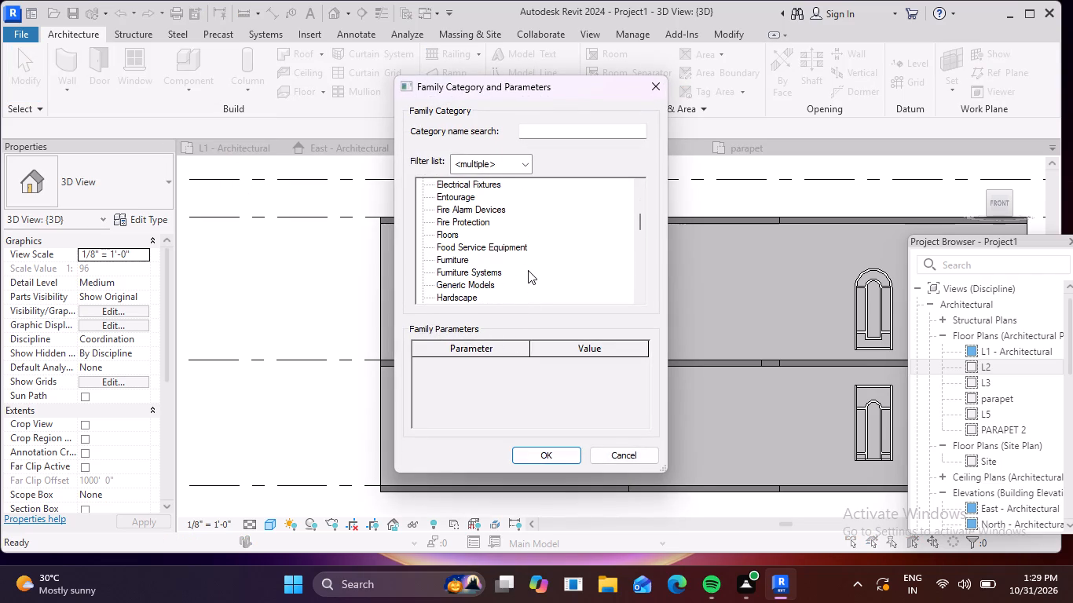
scroll(528, 270, "up", 6)
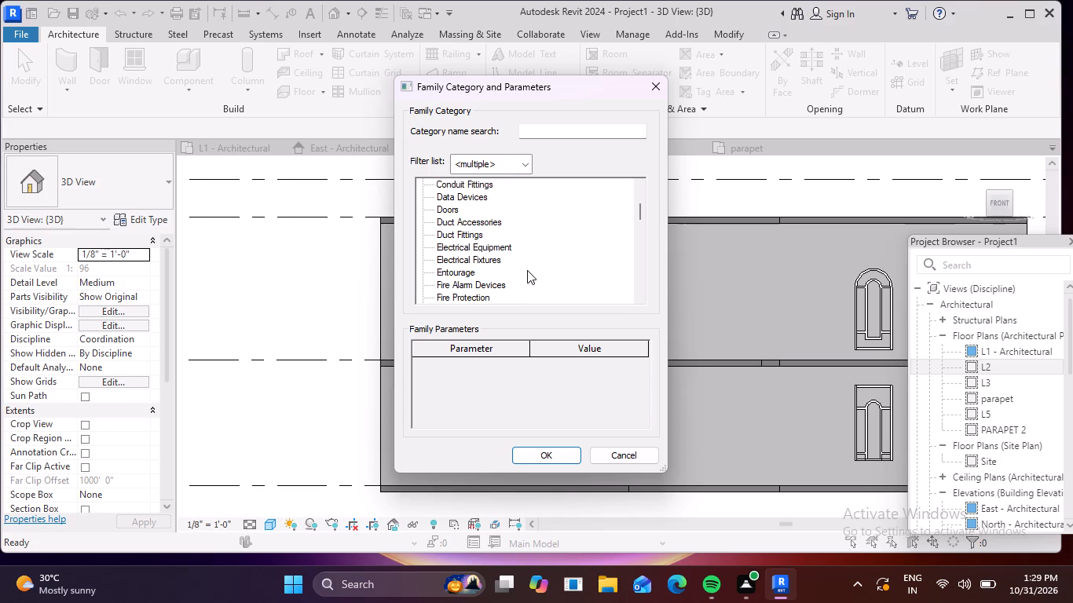
scroll(527, 270, "down", 8)
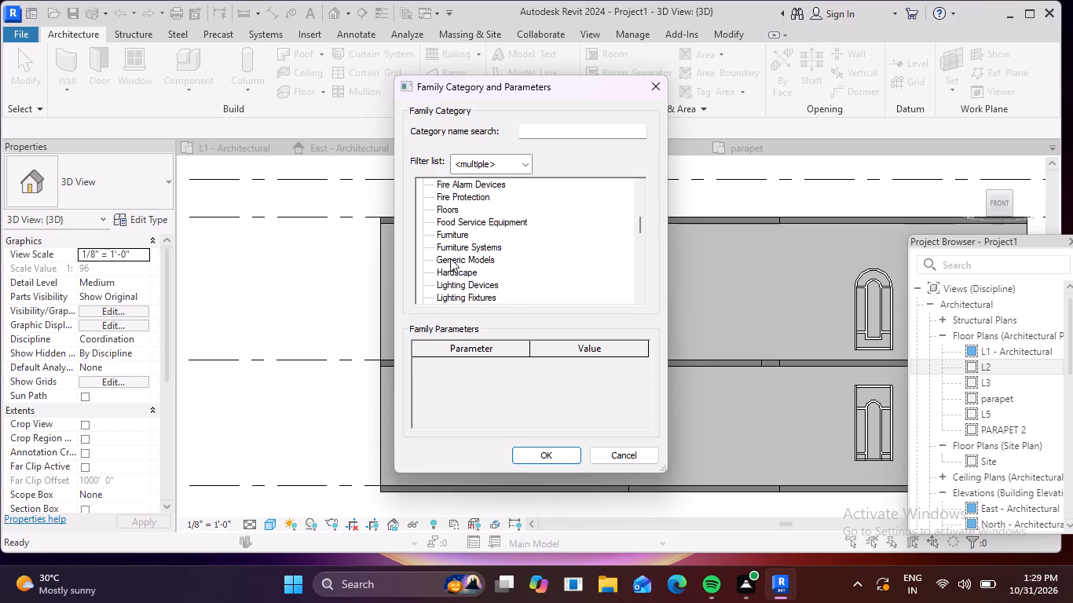
left_click(454, 259)
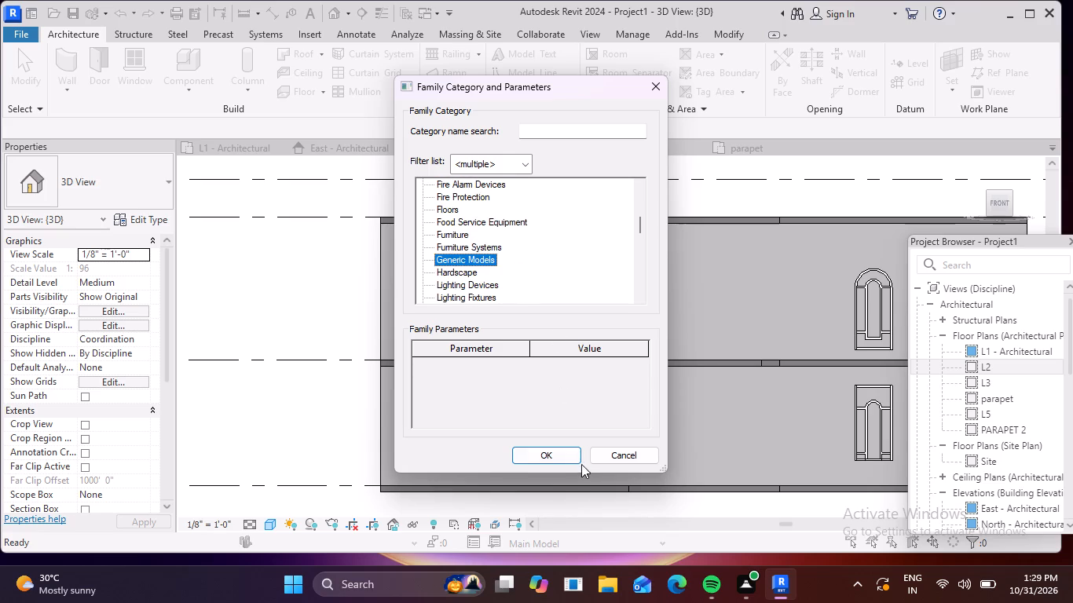
left_click(574, 459)
left_click(555, 312)
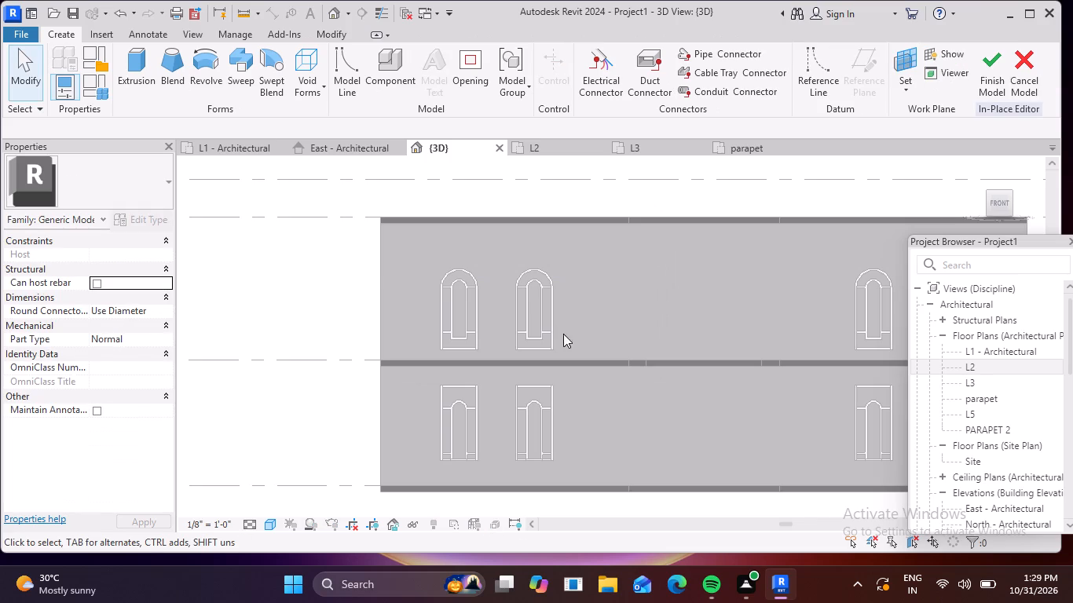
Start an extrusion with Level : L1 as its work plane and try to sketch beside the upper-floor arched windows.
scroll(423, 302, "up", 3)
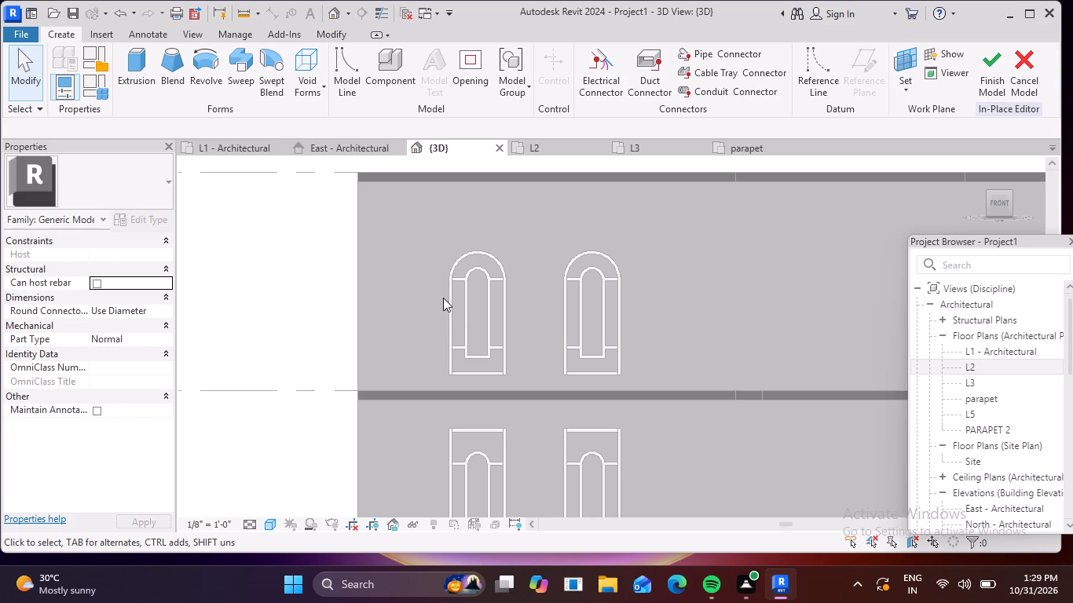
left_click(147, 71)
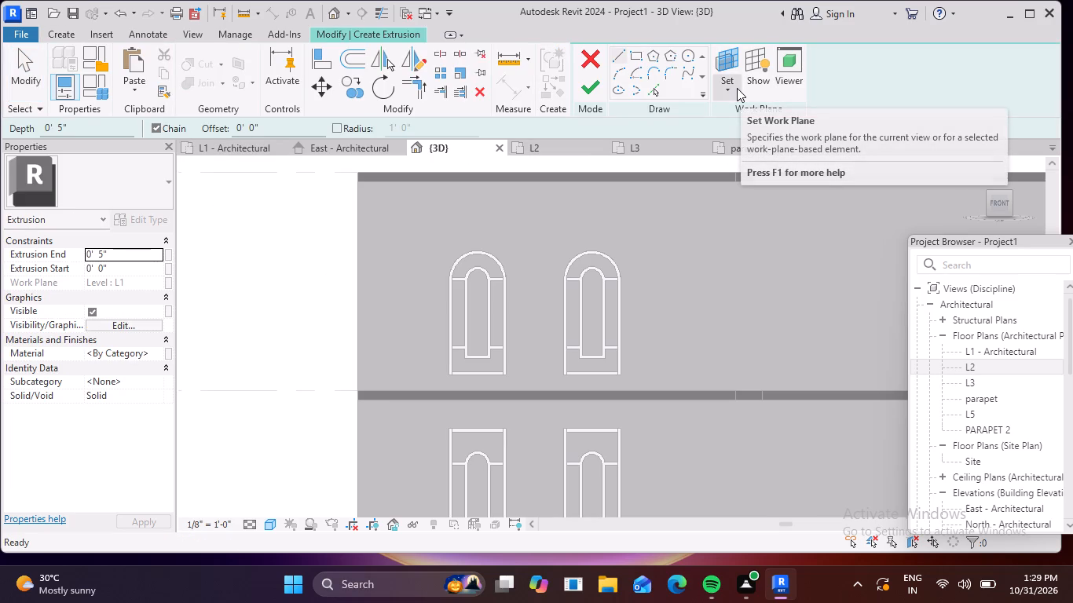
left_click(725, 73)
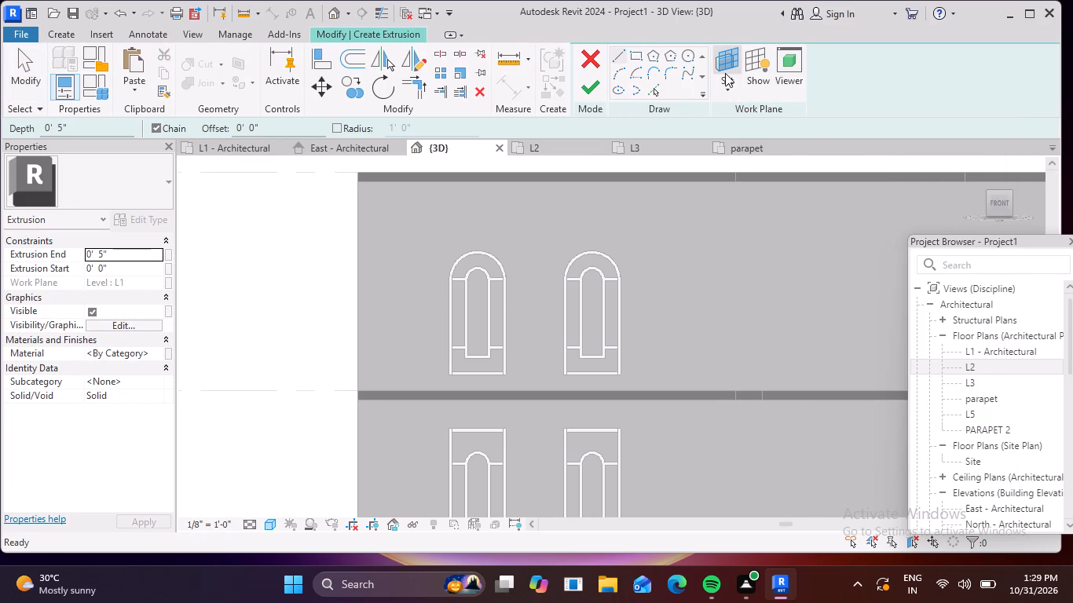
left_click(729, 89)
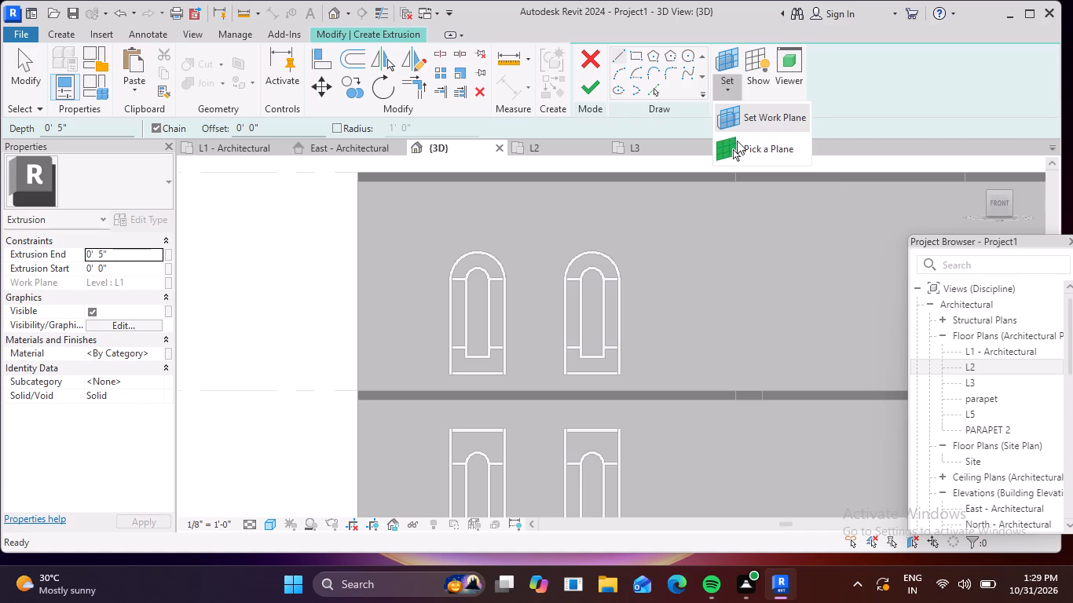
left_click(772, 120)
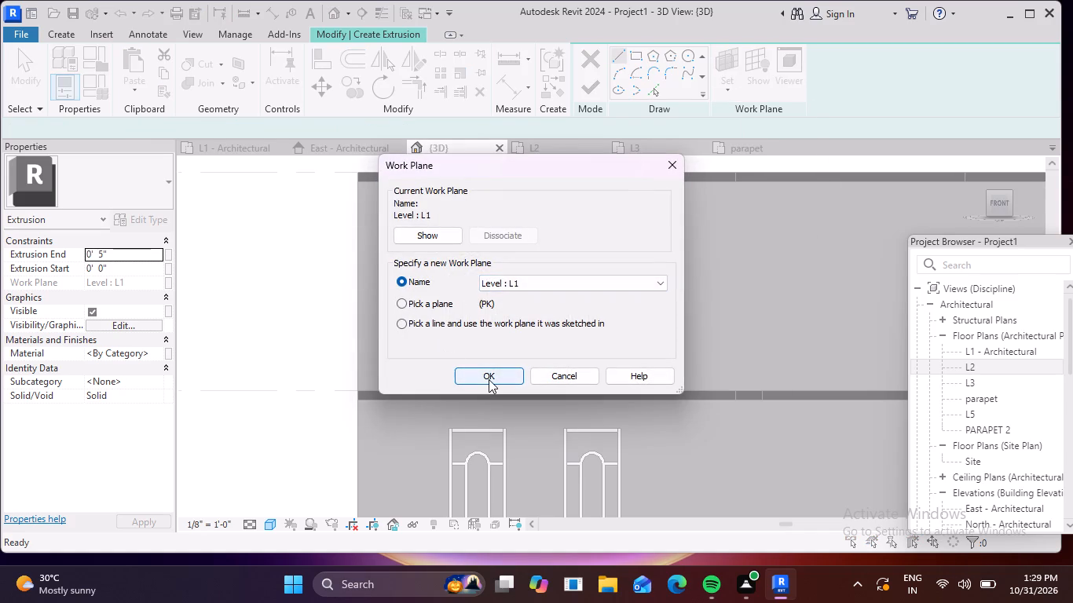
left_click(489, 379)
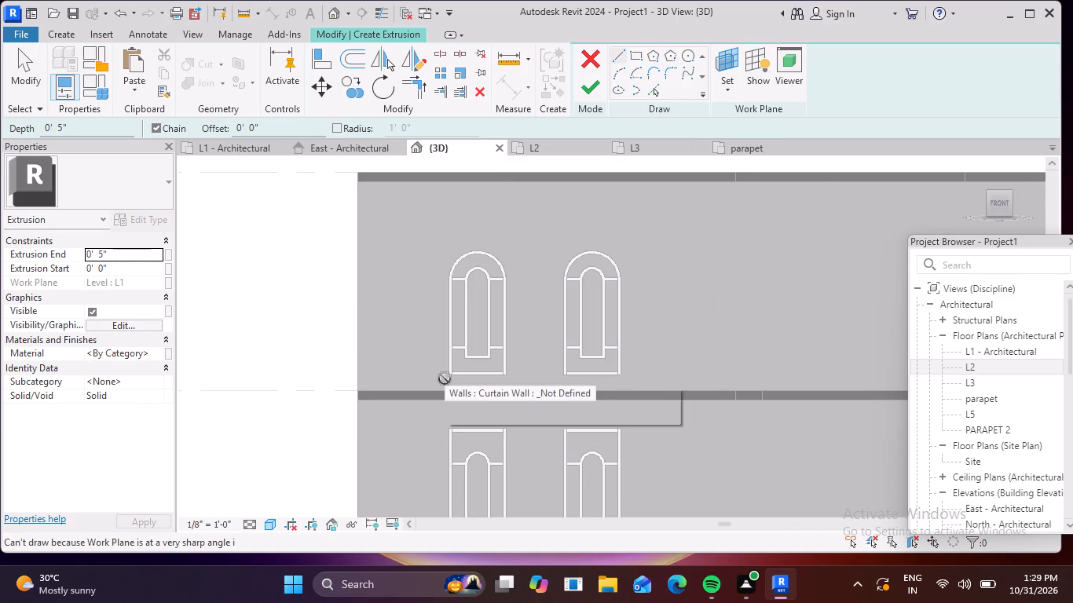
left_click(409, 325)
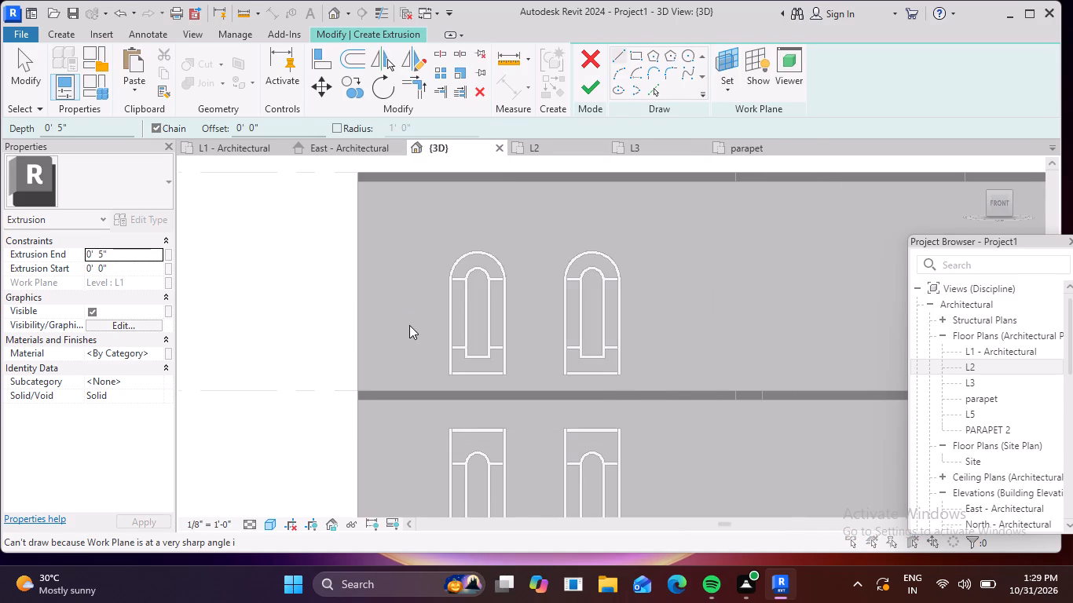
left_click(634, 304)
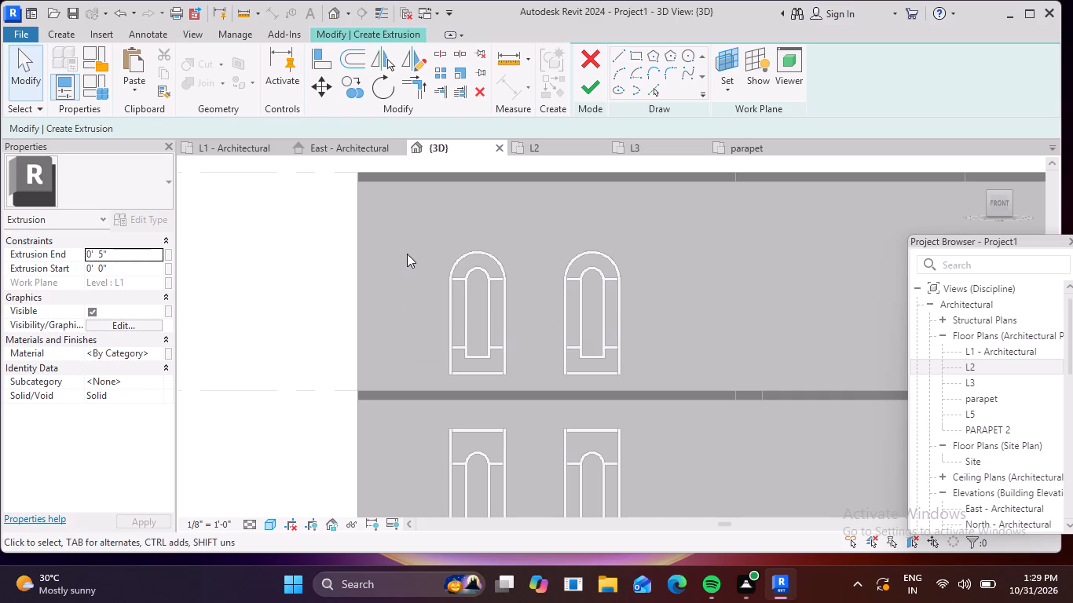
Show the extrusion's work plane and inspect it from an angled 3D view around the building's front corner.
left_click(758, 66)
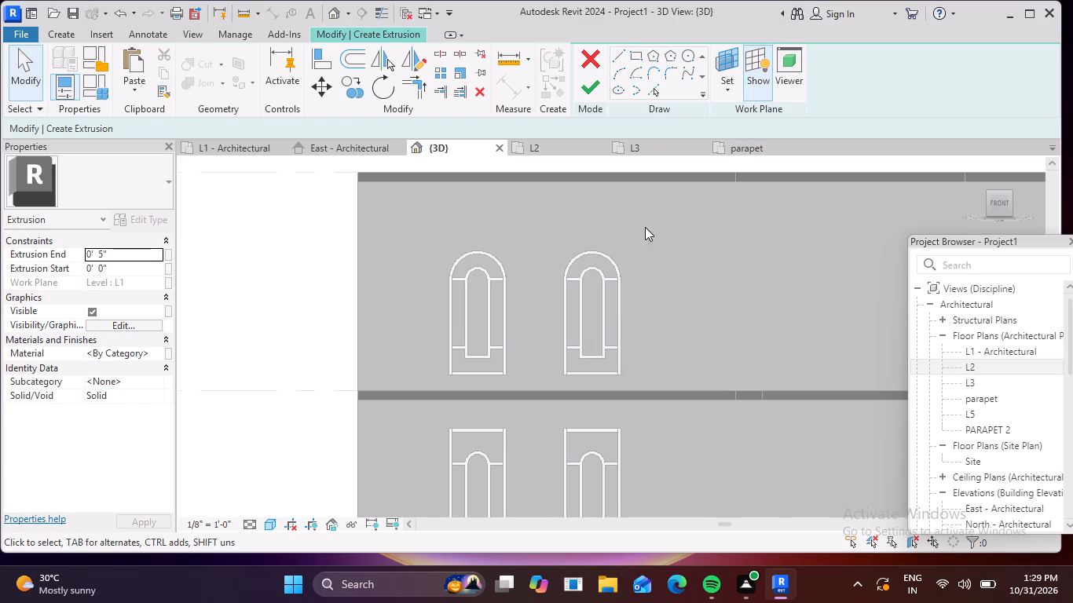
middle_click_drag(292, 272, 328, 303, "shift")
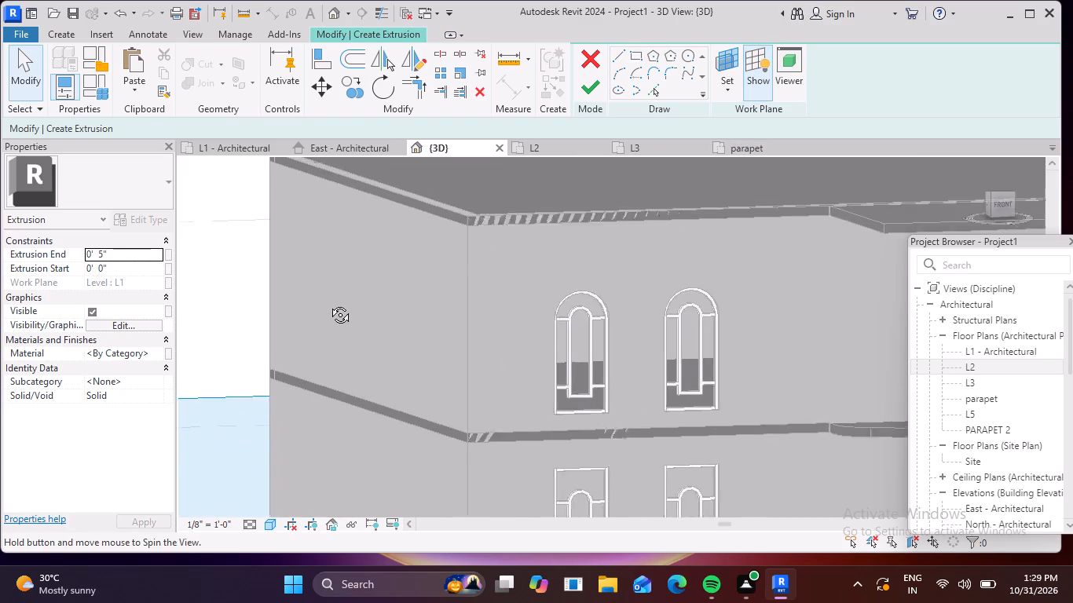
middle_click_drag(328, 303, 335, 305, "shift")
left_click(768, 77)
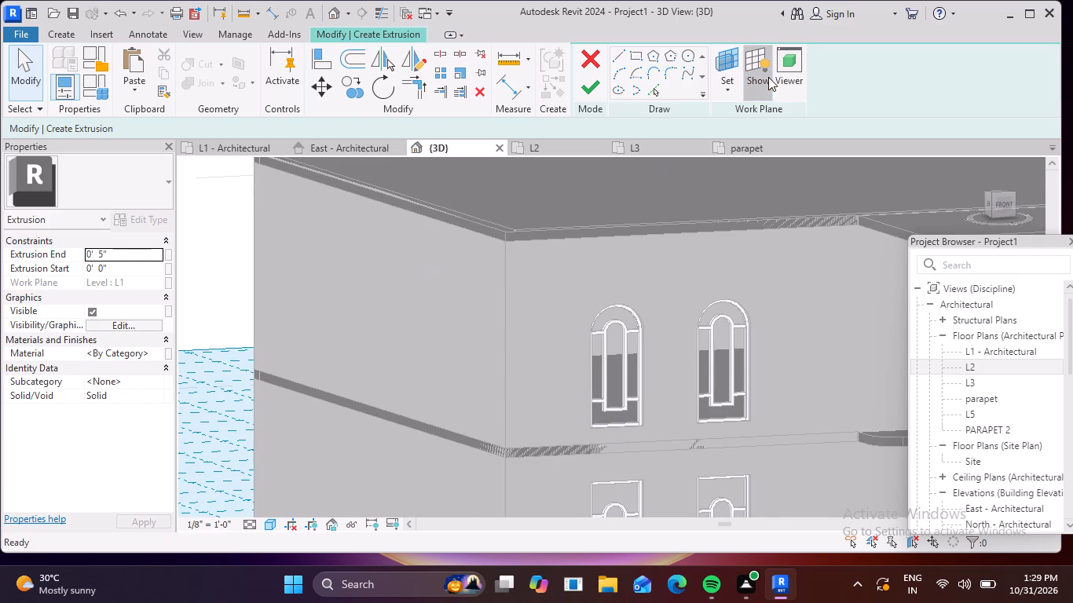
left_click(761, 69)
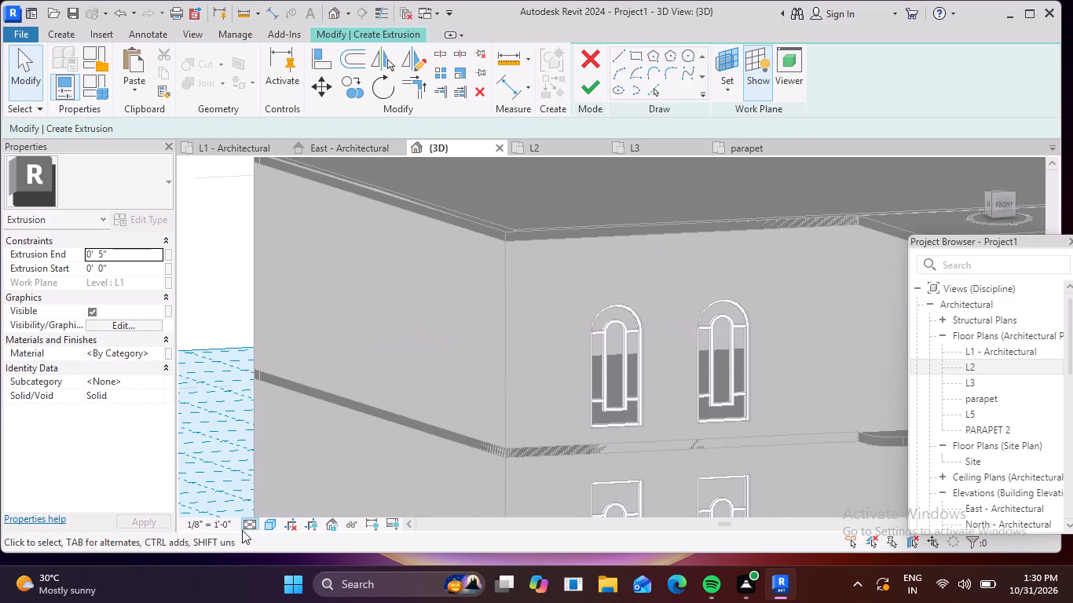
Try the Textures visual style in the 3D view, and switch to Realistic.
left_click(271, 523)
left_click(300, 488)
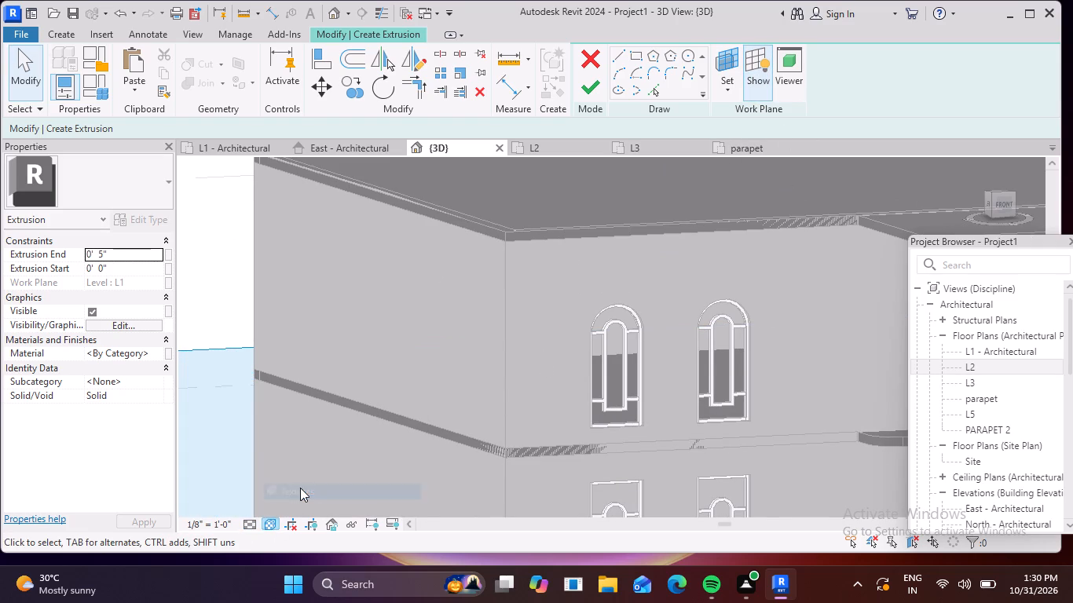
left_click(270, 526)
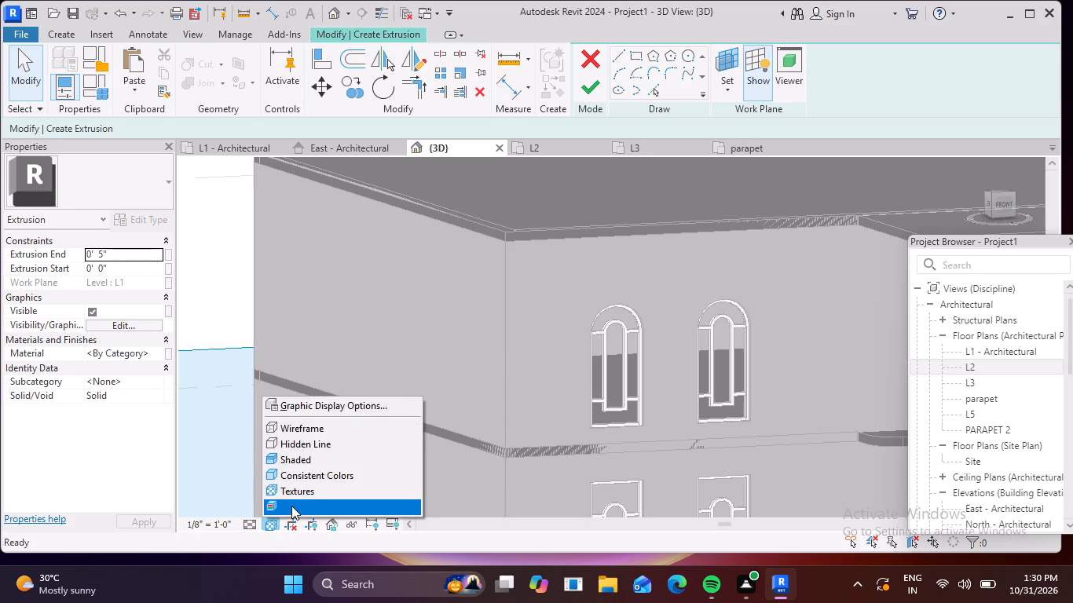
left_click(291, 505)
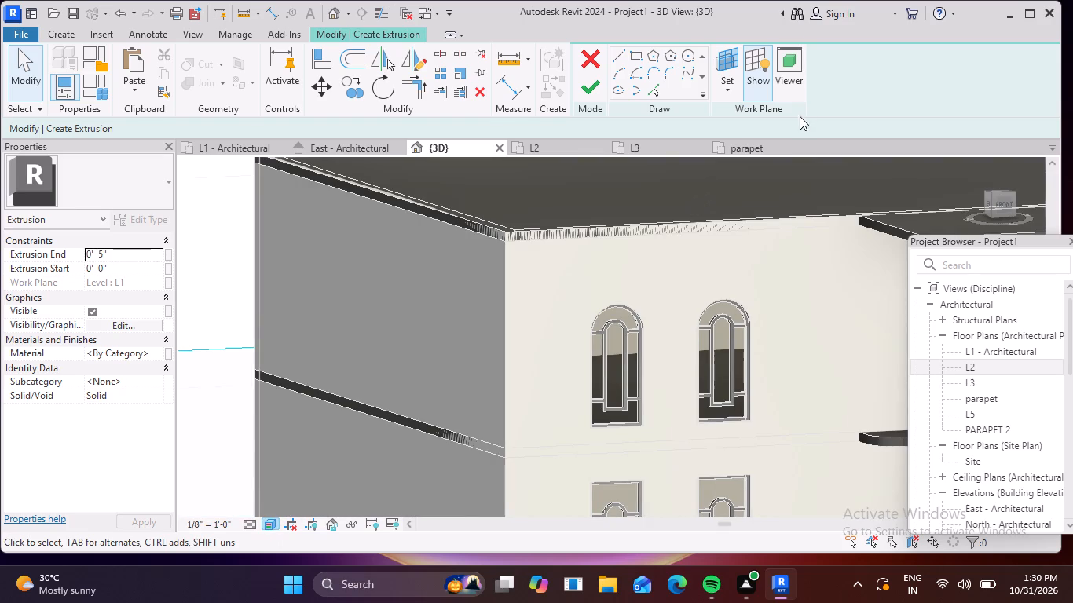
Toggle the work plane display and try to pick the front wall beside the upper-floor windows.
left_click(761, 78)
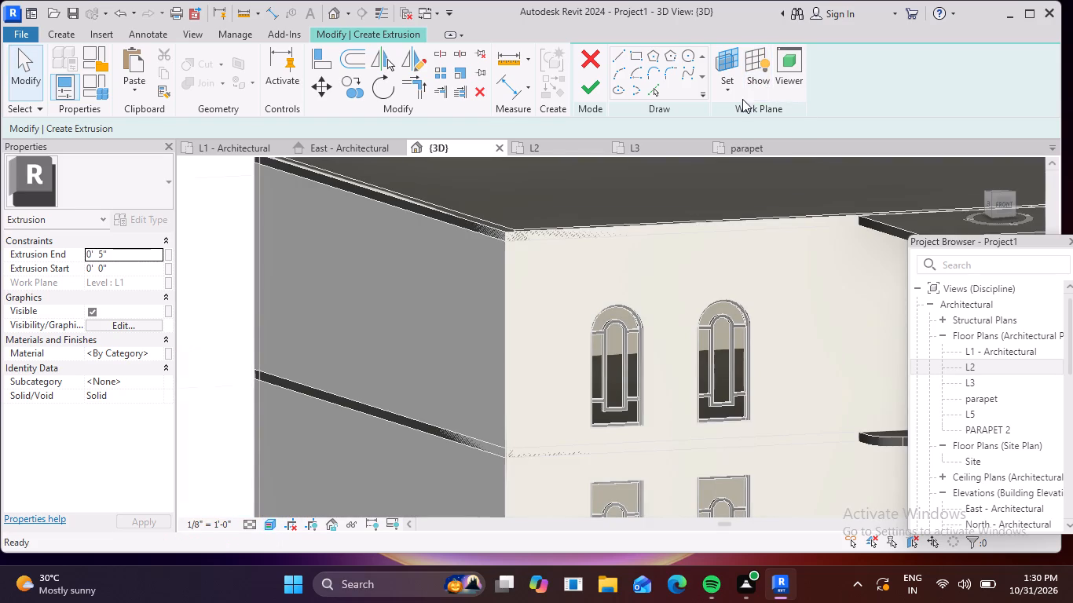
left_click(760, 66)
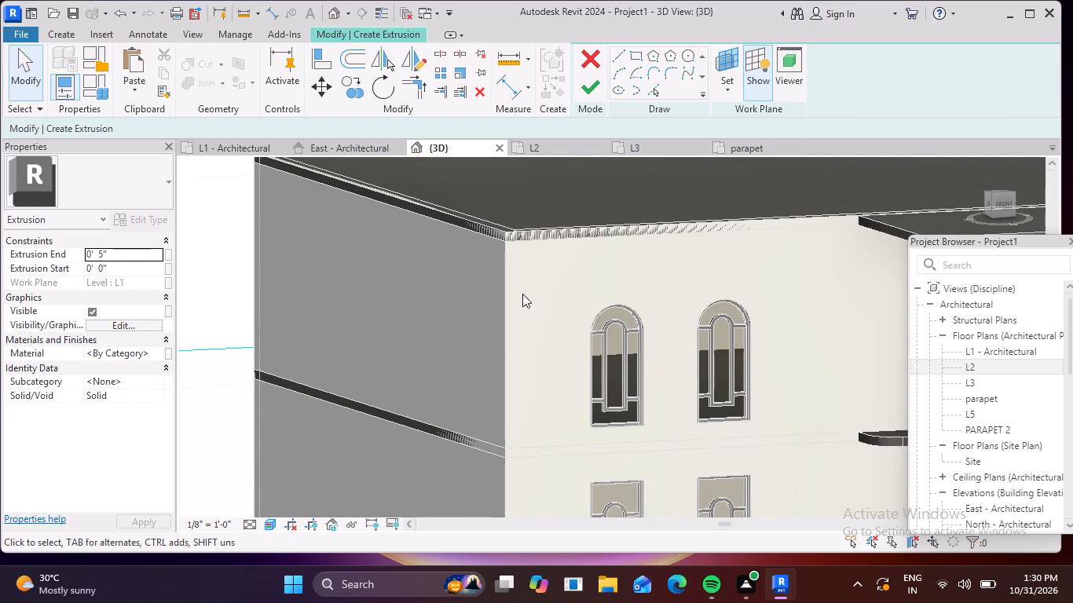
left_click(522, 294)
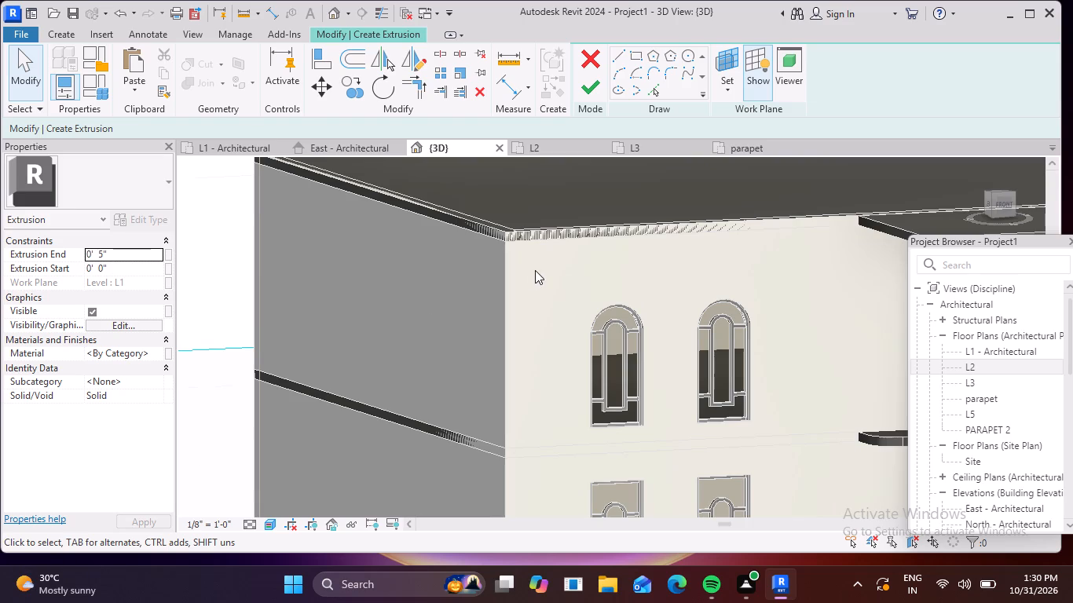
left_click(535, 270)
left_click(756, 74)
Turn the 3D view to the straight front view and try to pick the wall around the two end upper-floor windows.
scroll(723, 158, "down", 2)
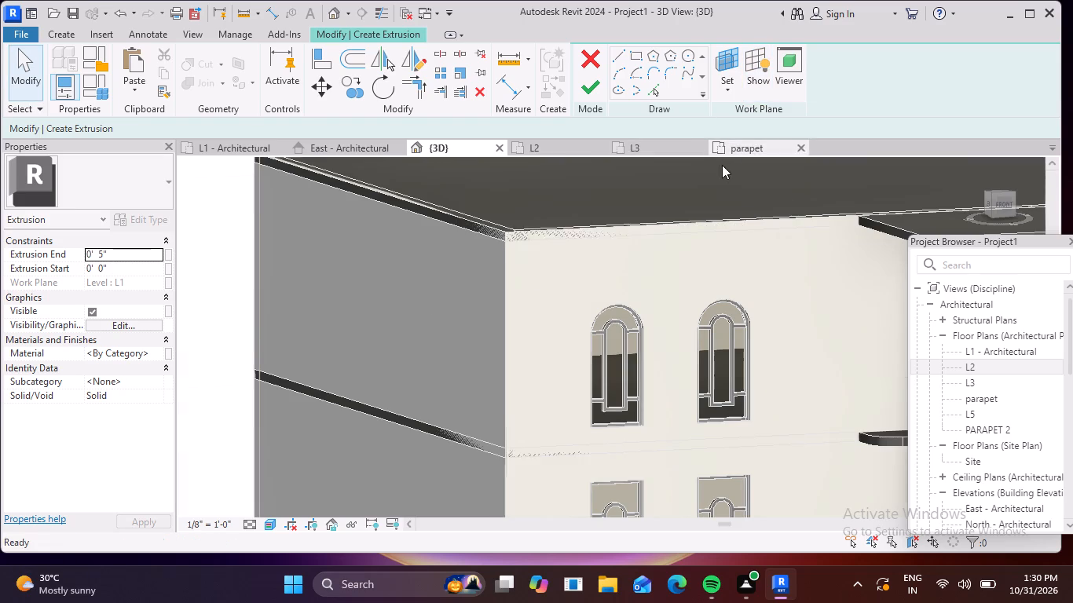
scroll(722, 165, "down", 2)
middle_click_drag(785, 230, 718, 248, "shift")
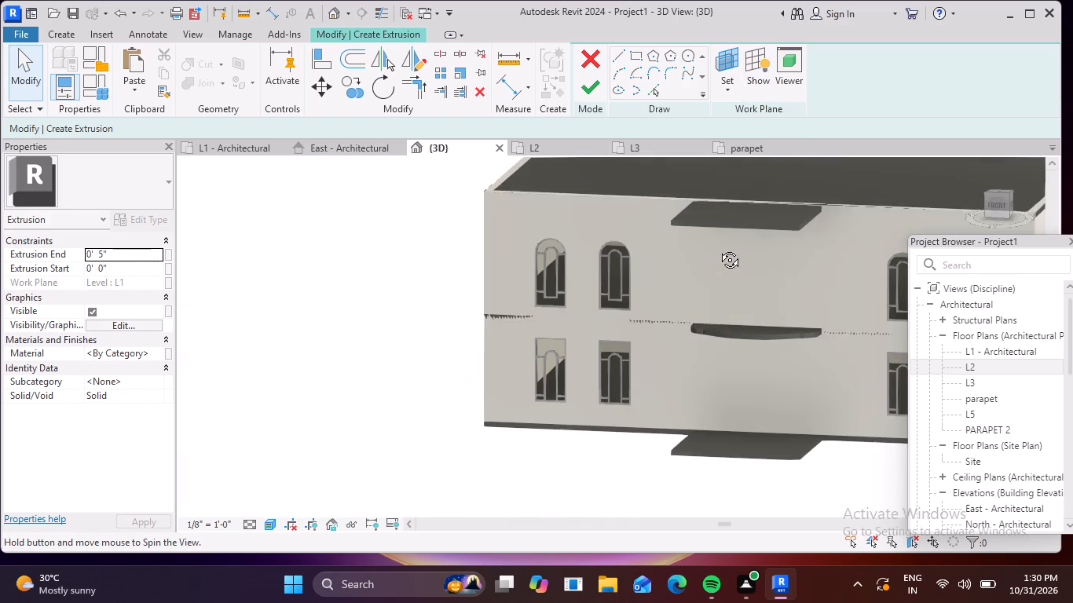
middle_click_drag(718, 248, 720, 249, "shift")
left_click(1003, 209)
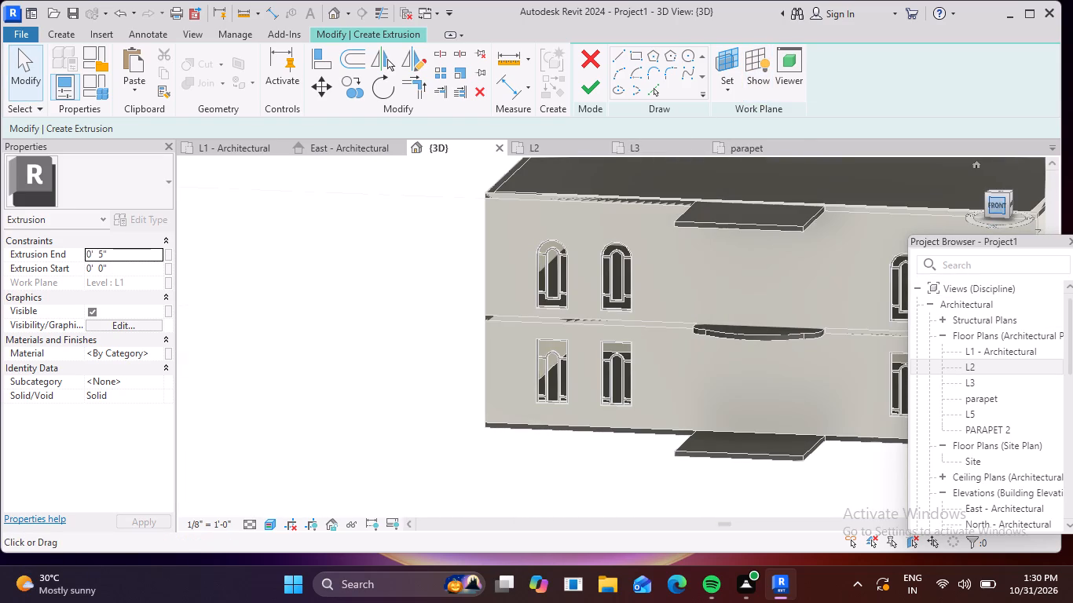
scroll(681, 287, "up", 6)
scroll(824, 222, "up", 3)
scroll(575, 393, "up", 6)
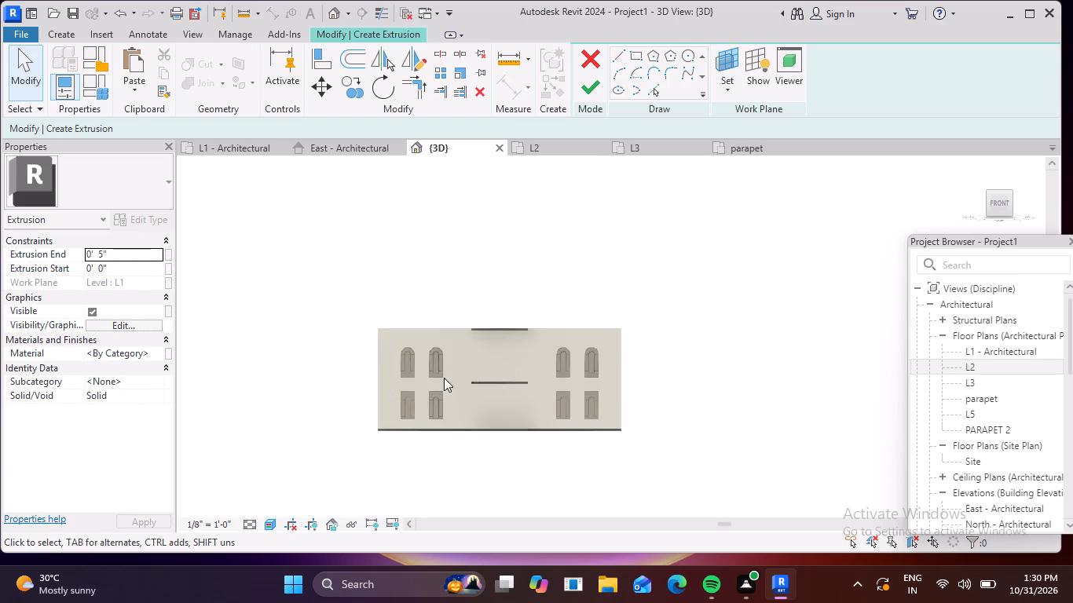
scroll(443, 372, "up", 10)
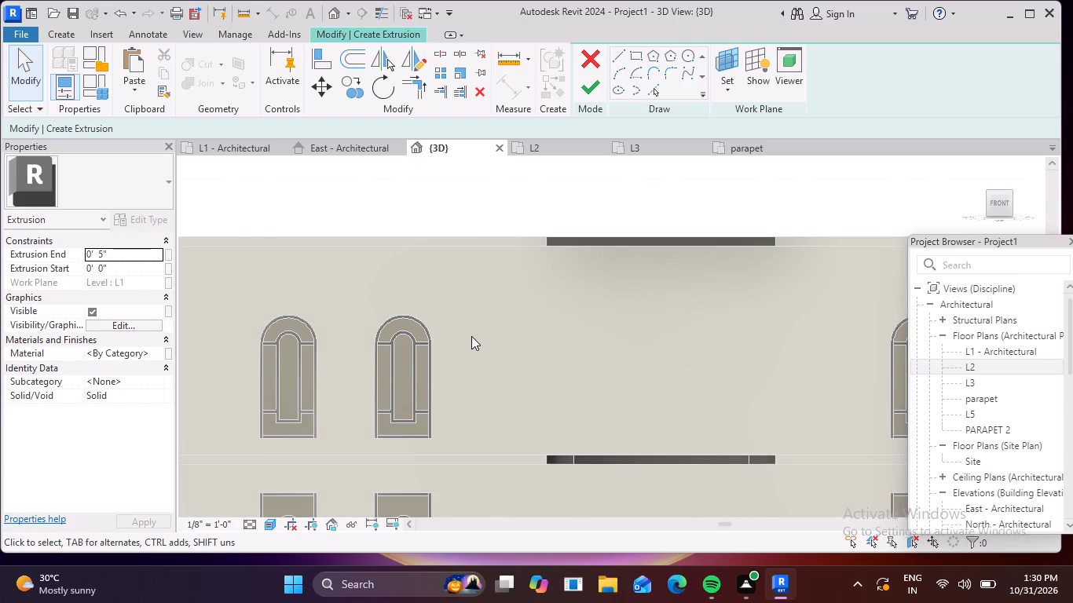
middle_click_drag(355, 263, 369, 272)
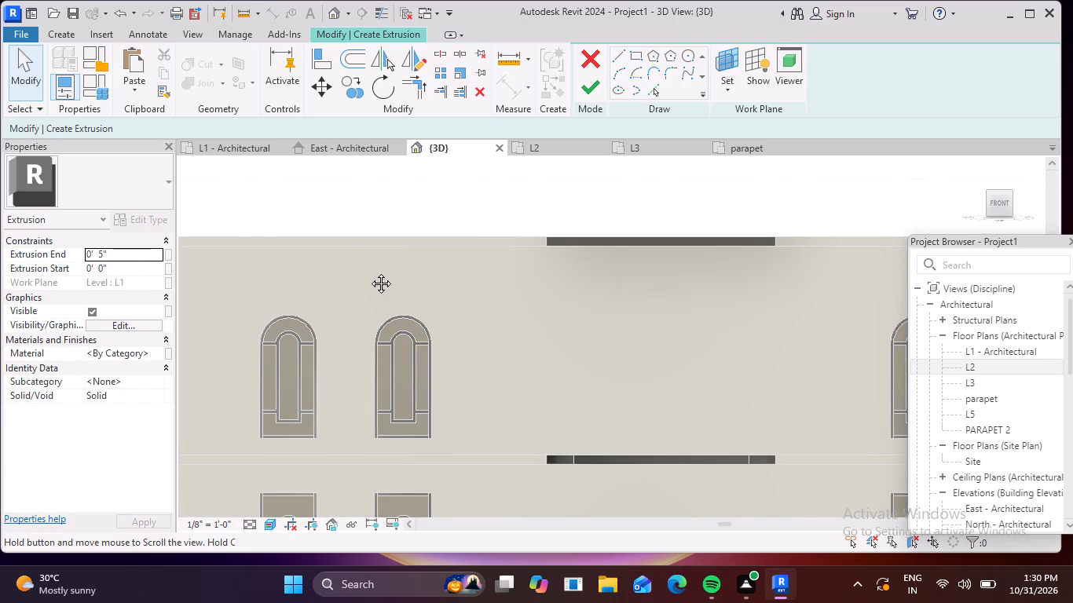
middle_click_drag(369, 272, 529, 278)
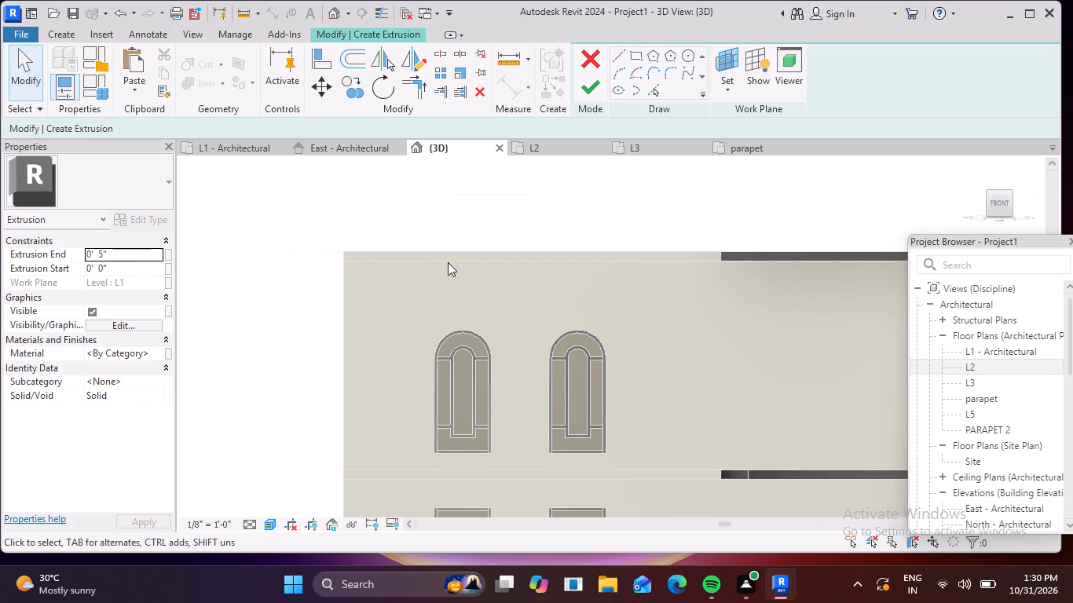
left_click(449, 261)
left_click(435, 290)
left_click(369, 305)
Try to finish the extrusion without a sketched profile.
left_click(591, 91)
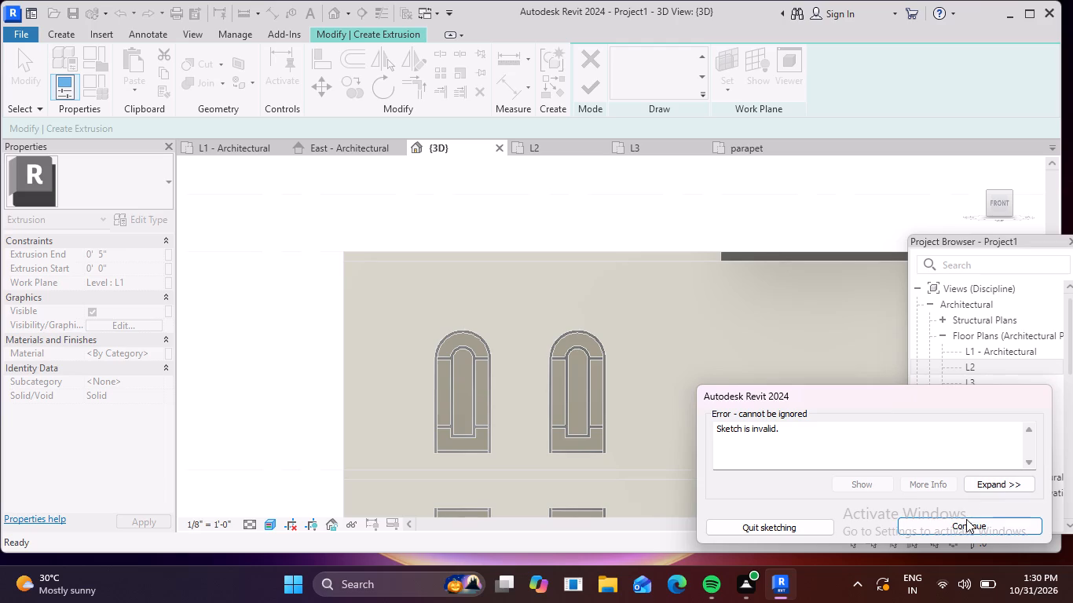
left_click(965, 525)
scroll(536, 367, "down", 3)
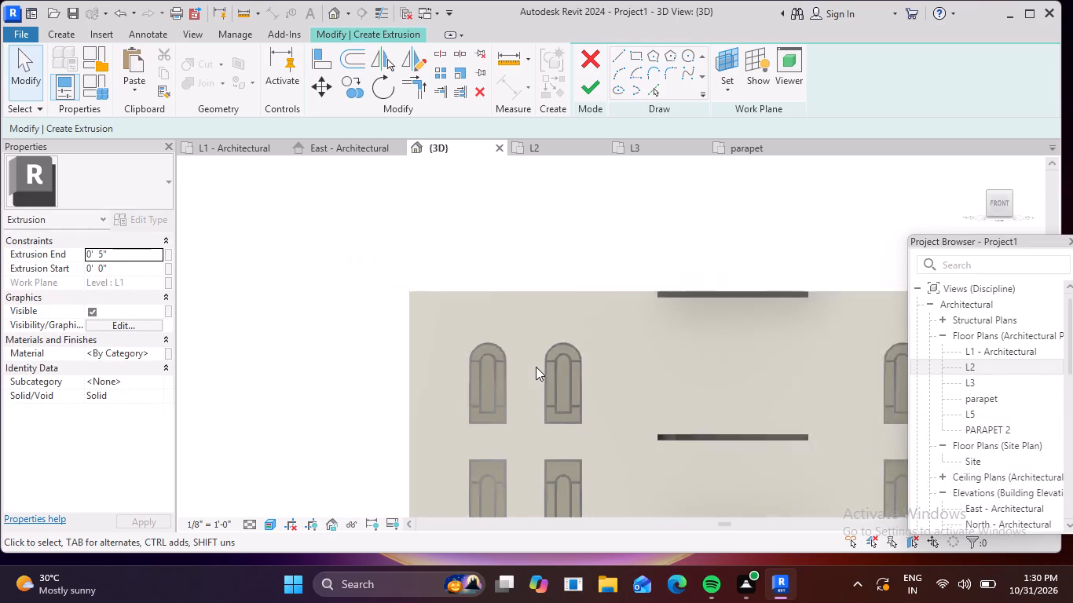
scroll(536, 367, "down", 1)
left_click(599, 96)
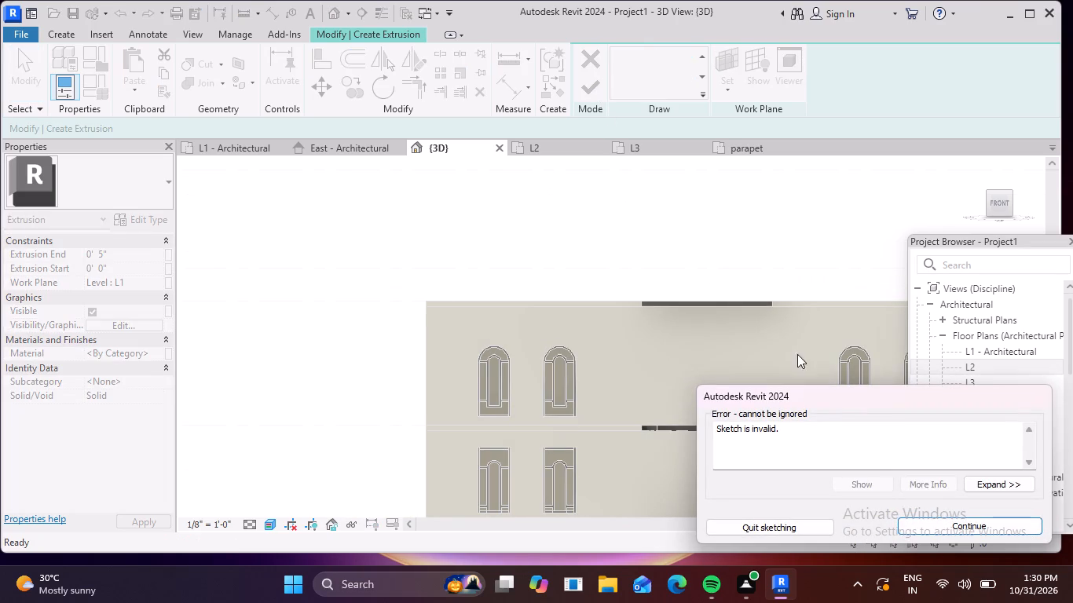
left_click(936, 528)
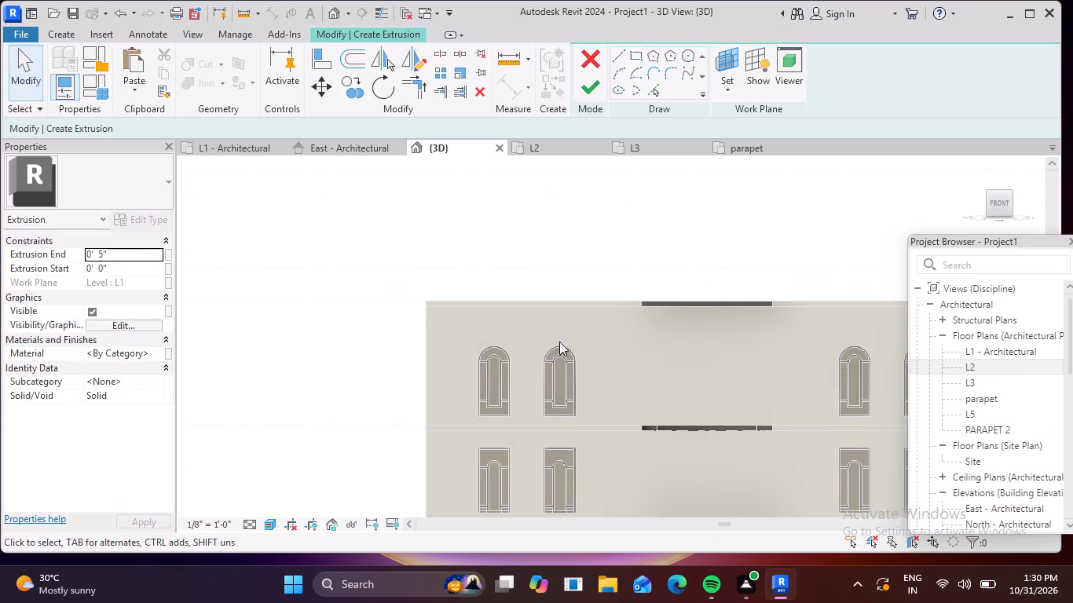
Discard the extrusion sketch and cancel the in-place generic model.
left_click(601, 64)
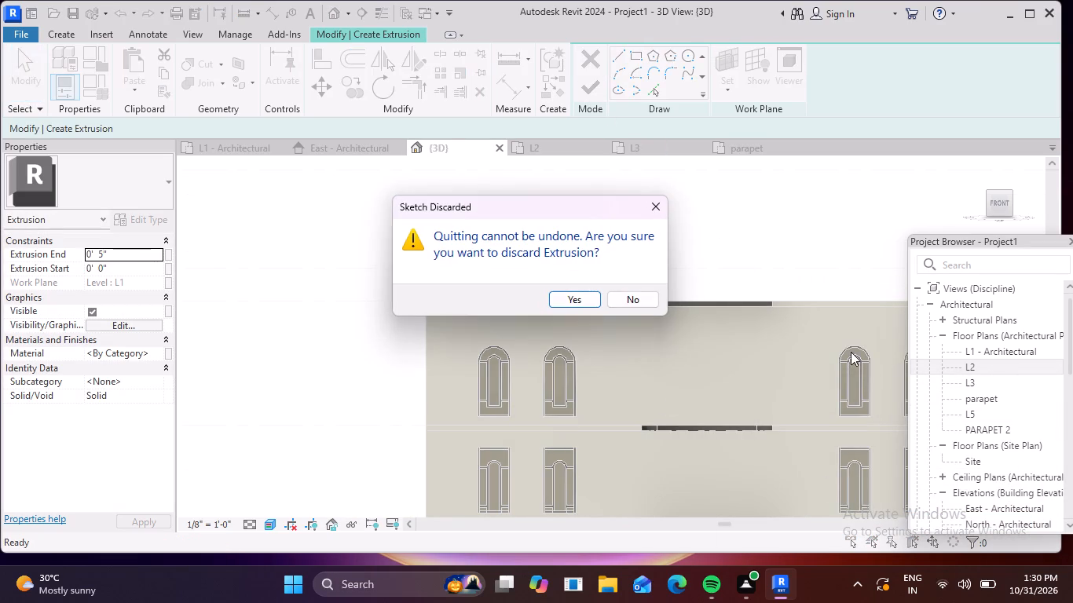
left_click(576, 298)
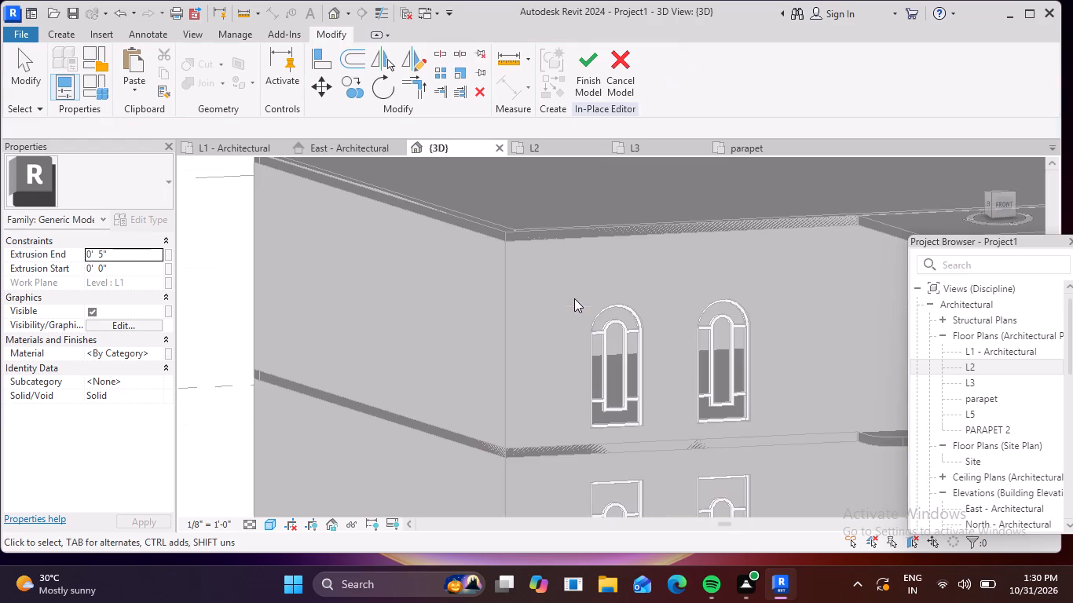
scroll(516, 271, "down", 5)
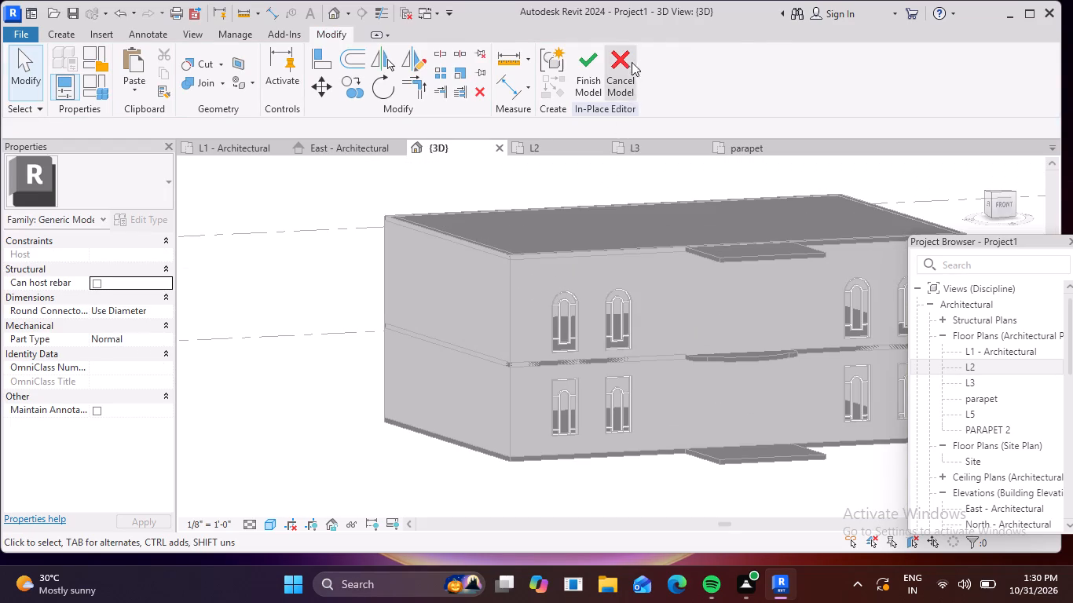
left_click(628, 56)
Set the 3D view's visual style to Realistic and turn the model to the straight front view.
scroll(606, 314, "down", 2)
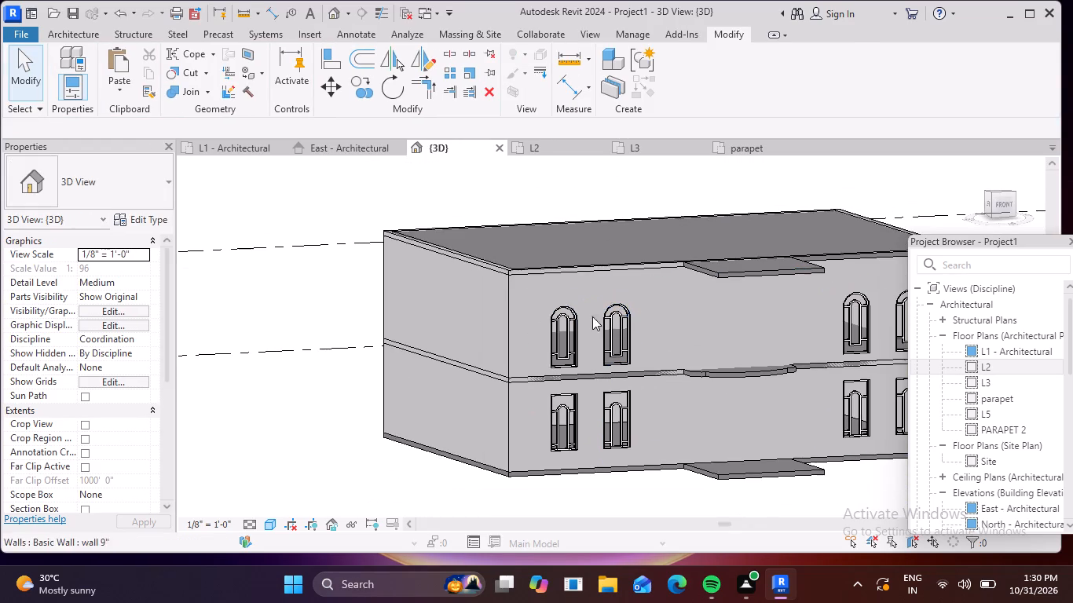
left_click(266, 528)
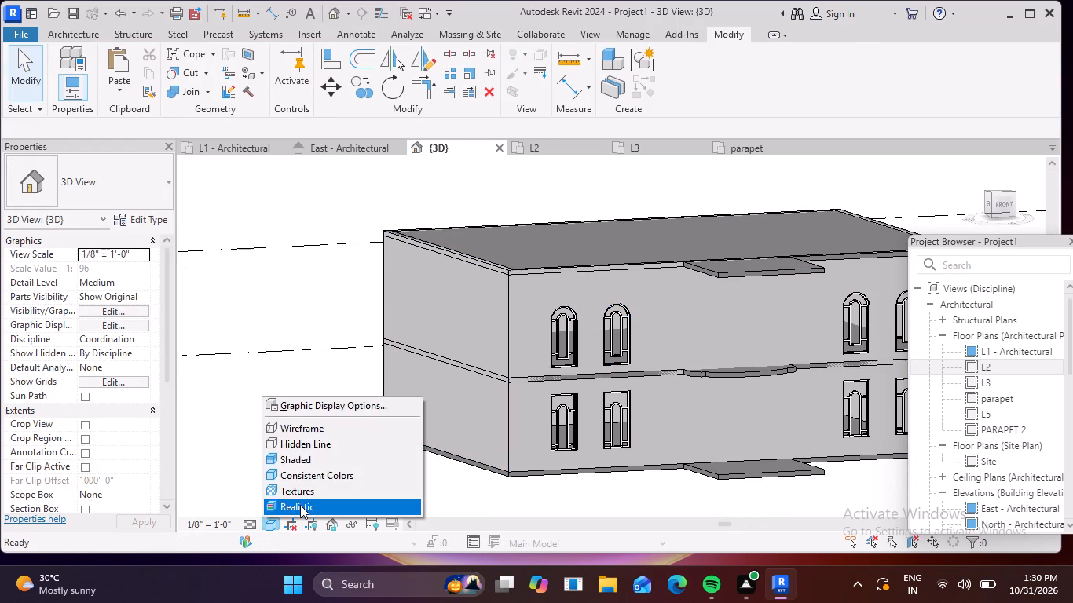
left_click(300, 505)
middle_click_drag(718, 207, 674, 218, "shift")
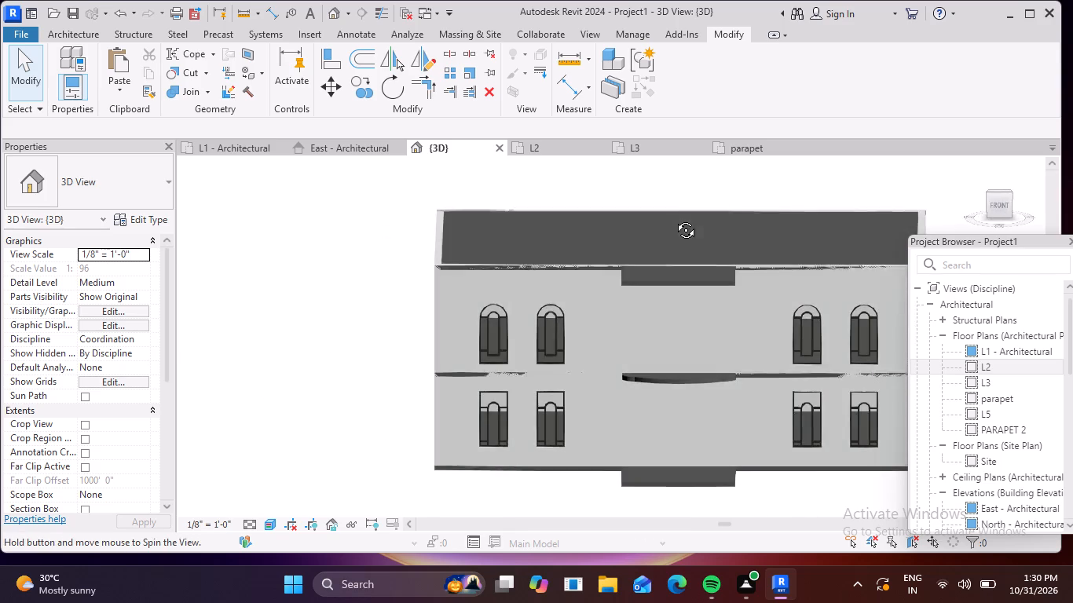
middle_click_drag(674, 218, 672, 218, "shift")
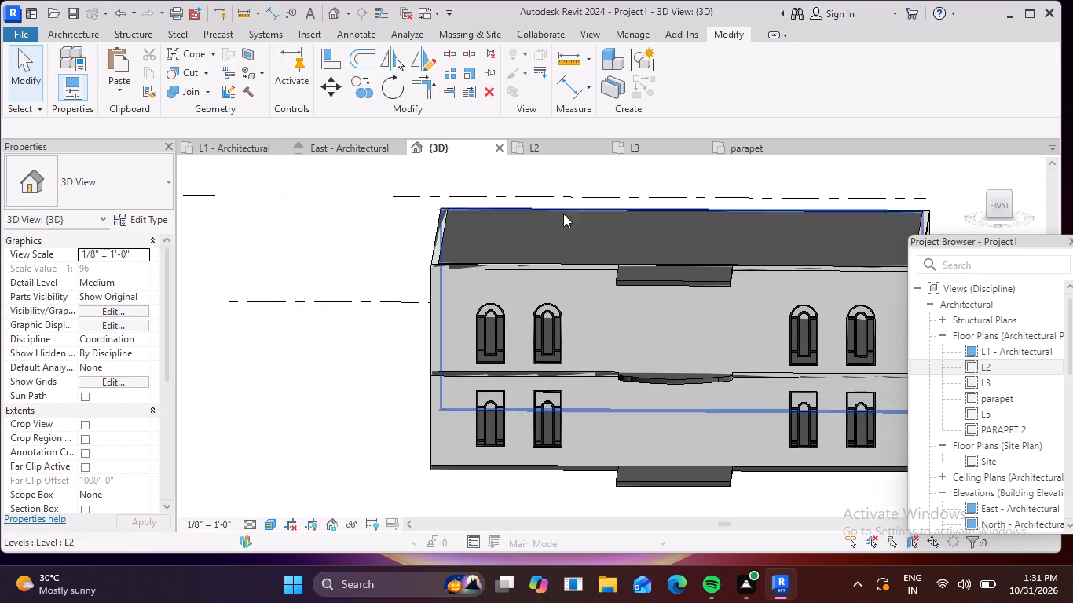
left_click(998, 202)
scroll(728, 254, "up", 6)
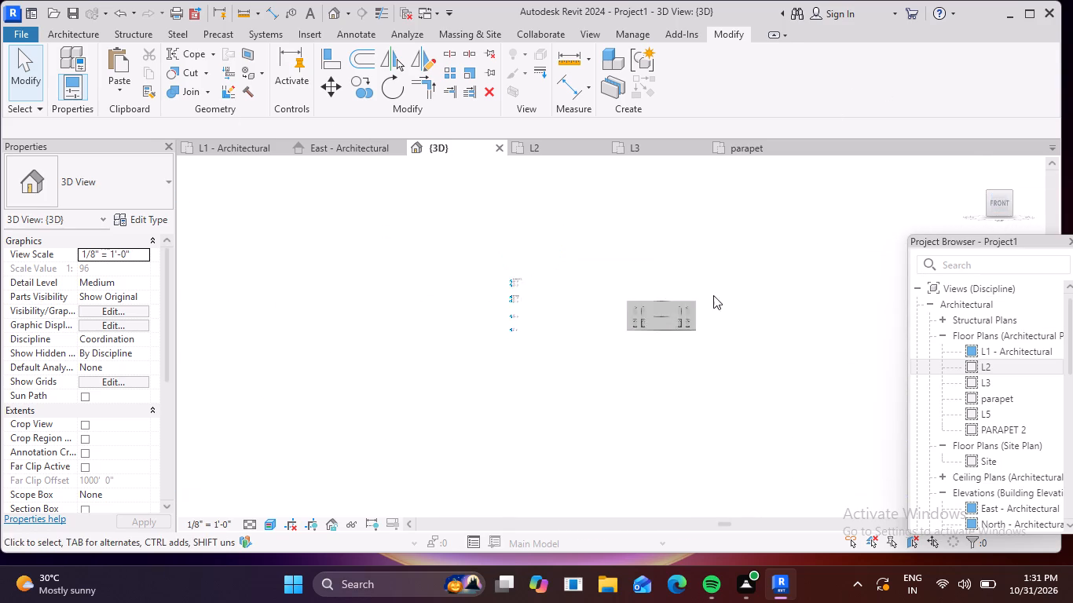
scroll(649, 322, "up", 12)
scroll(503, 371, "up", 4)
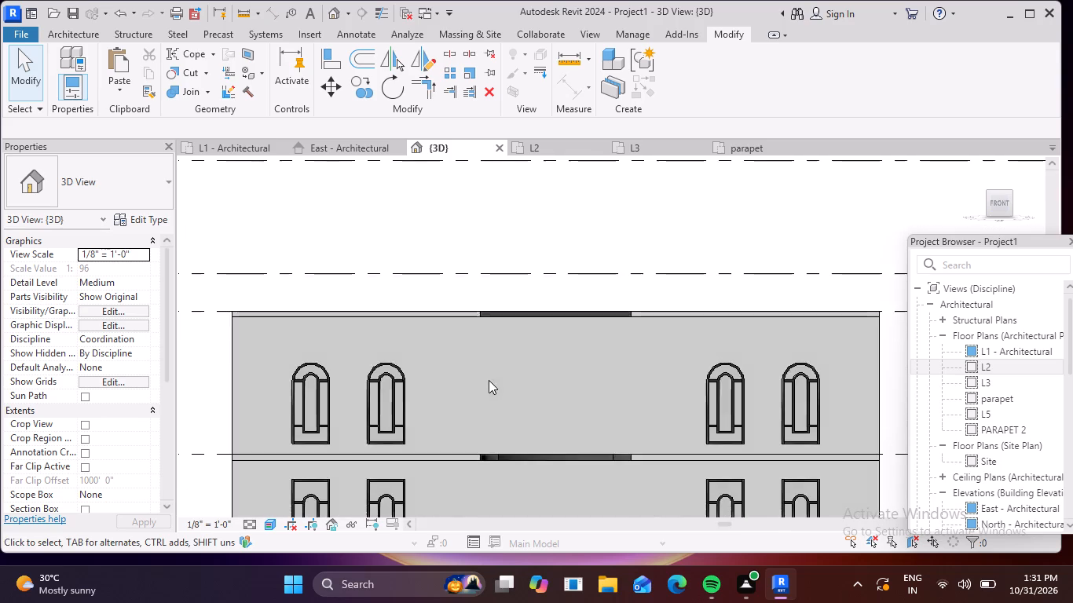
middle_click_drag(500, 382, 597, 381)
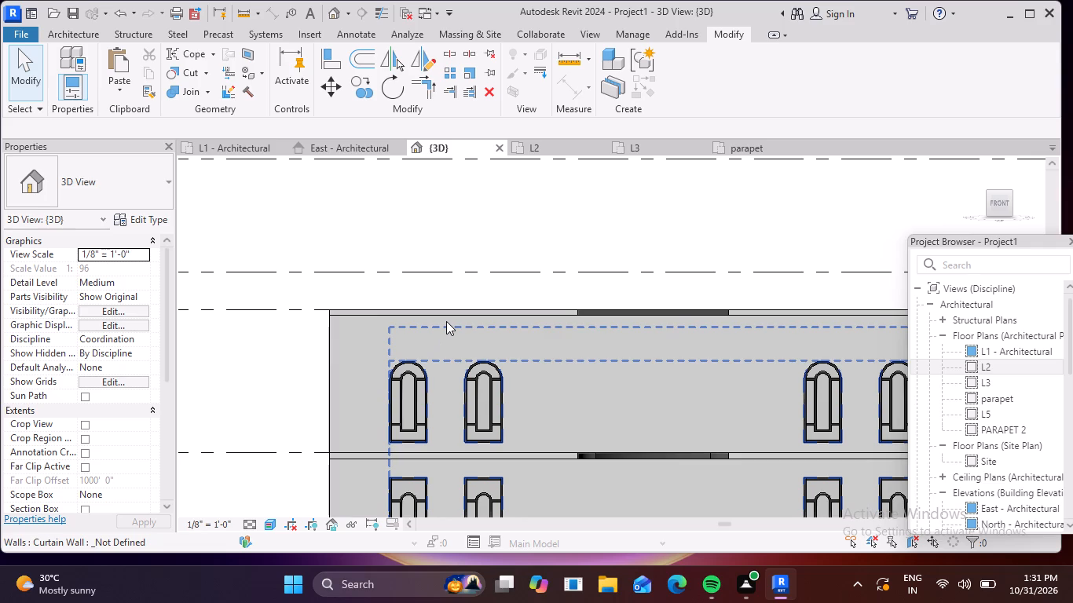
scroll(331, 305, "down", 1)
middle_click_drag(346, 331, 386, 280)
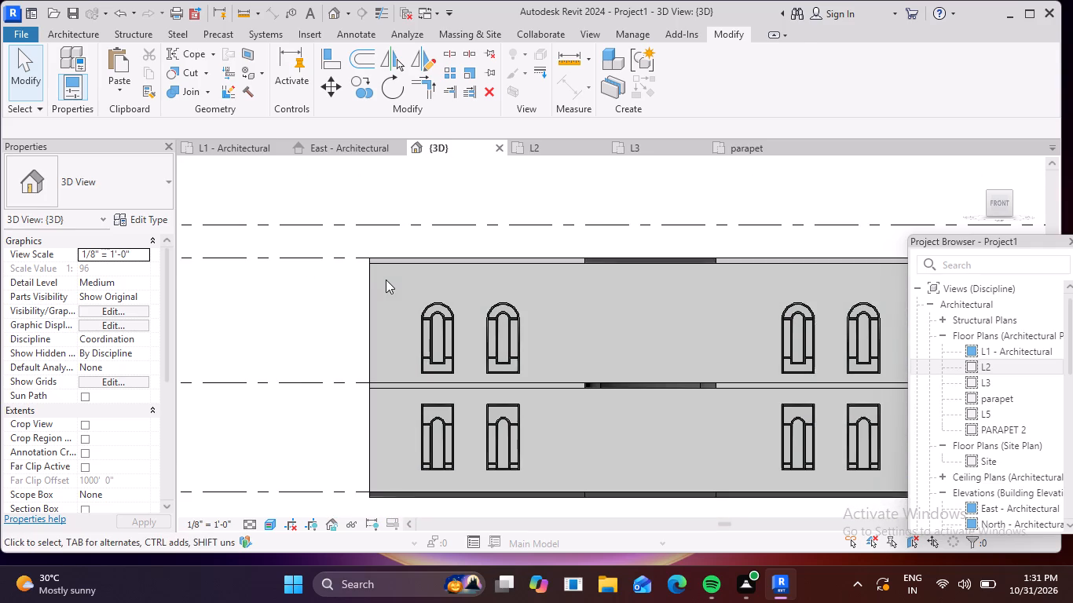
Create a new in-place component in the Generic Models category, keeping the default name.
left_click(68, 38)
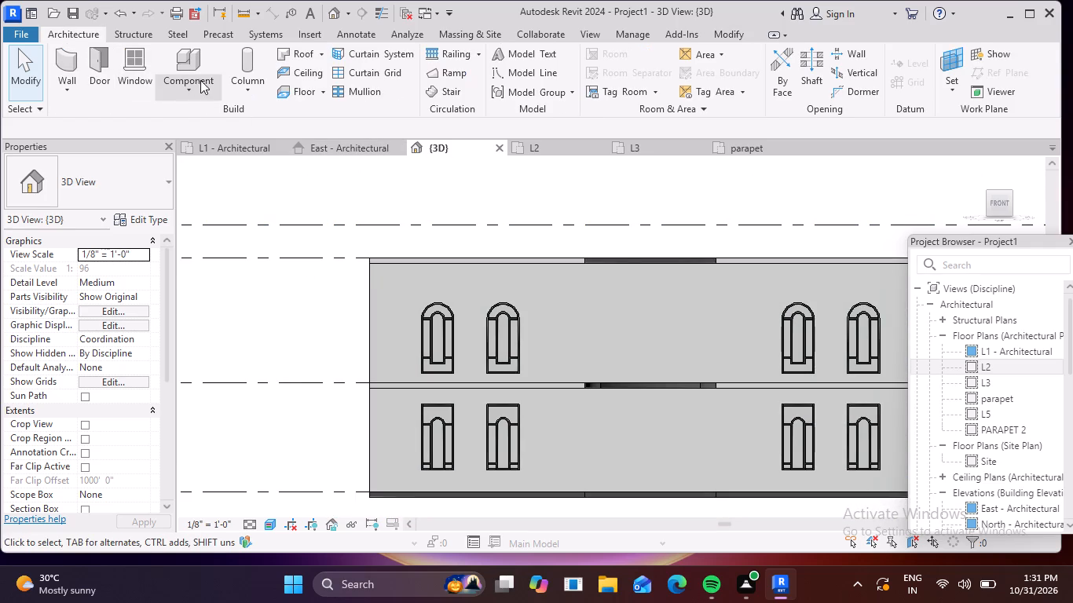
left_click(201, 88)
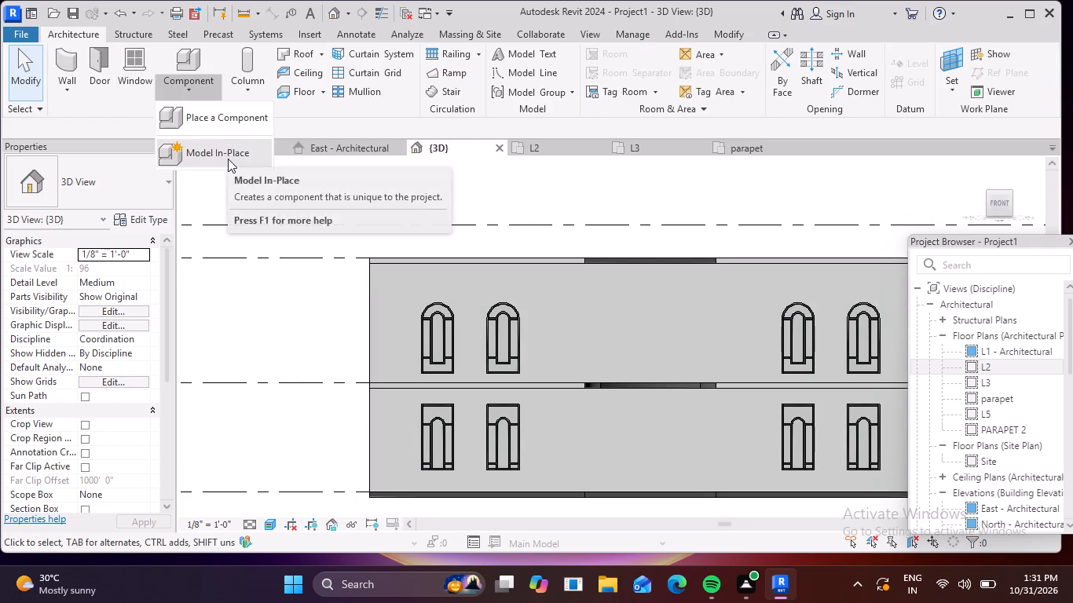
left_click(228, 159)
scroll(554, 243, "down", 4)
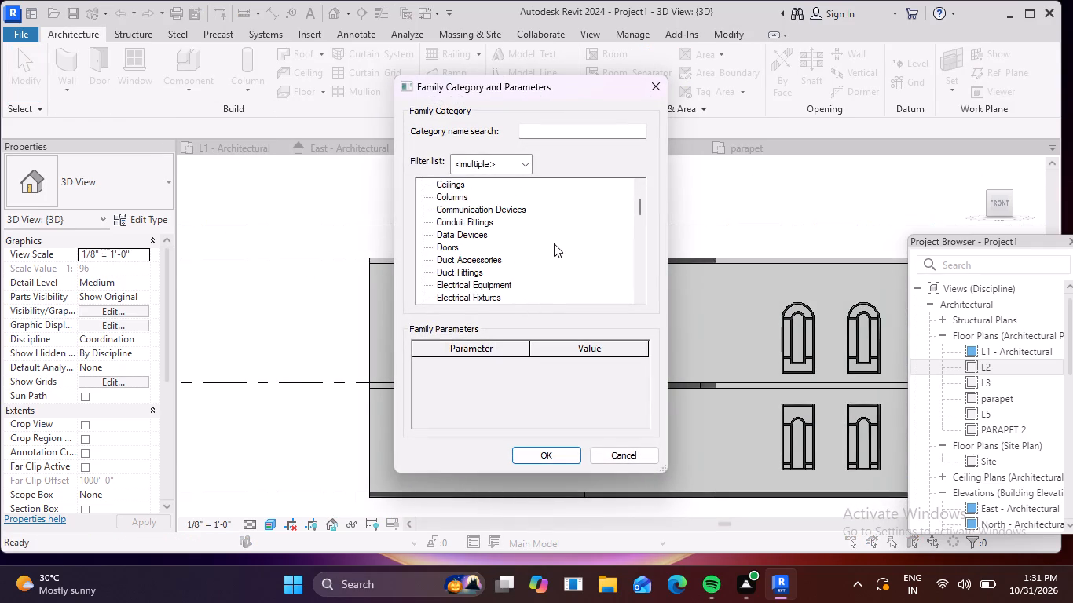
scroll(552, 243, "down", 3)
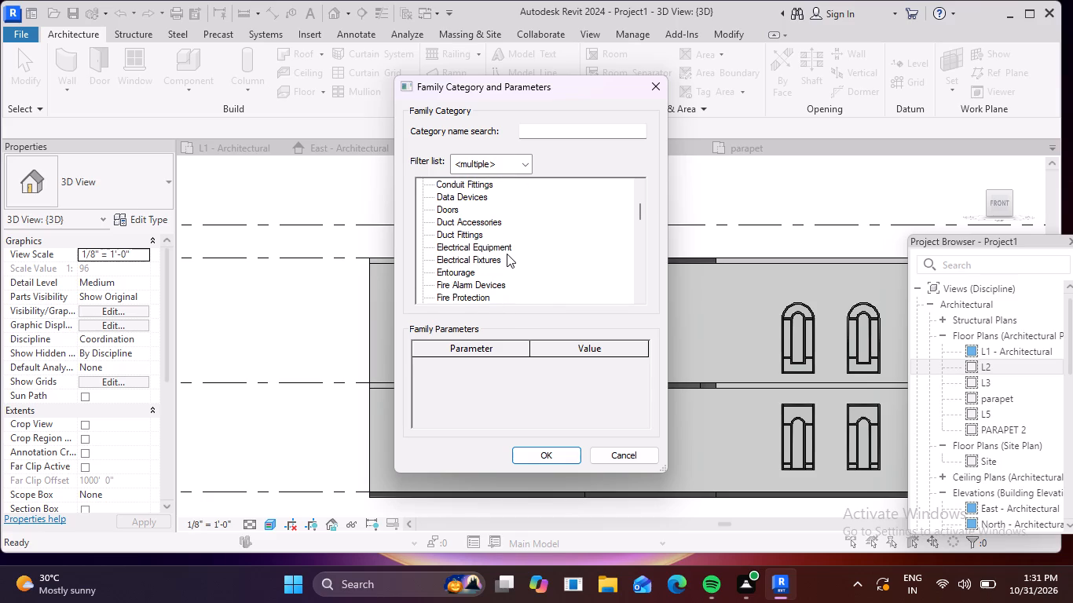
scroll(507, 254, "down", 4)
scroll(507, 254, "up", 3)
scroll(507, 254, "down", 8)
left_click(455, 244)
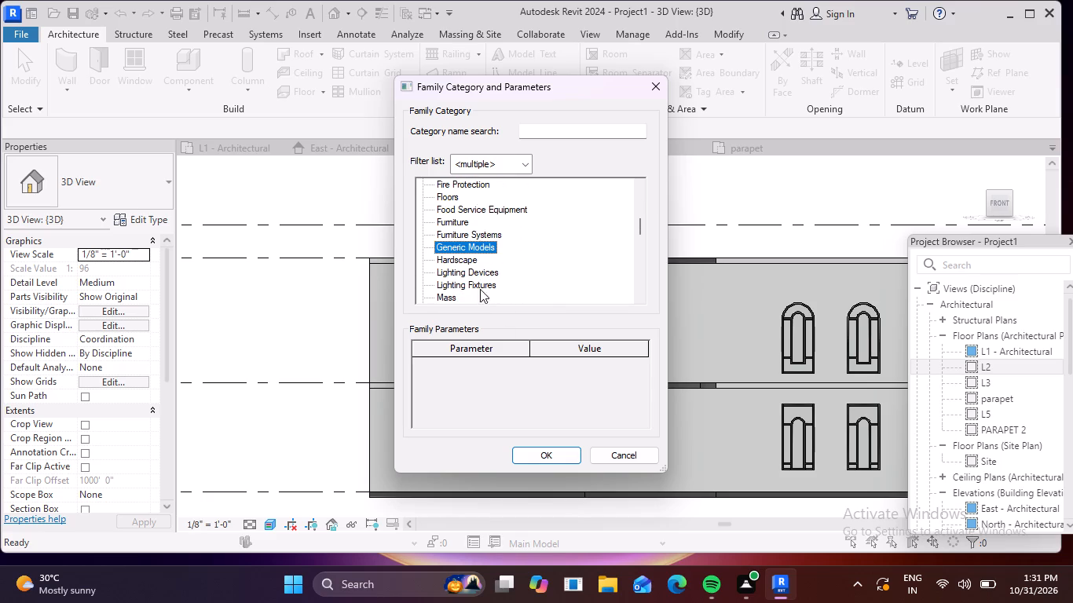
left_click(533, 455)
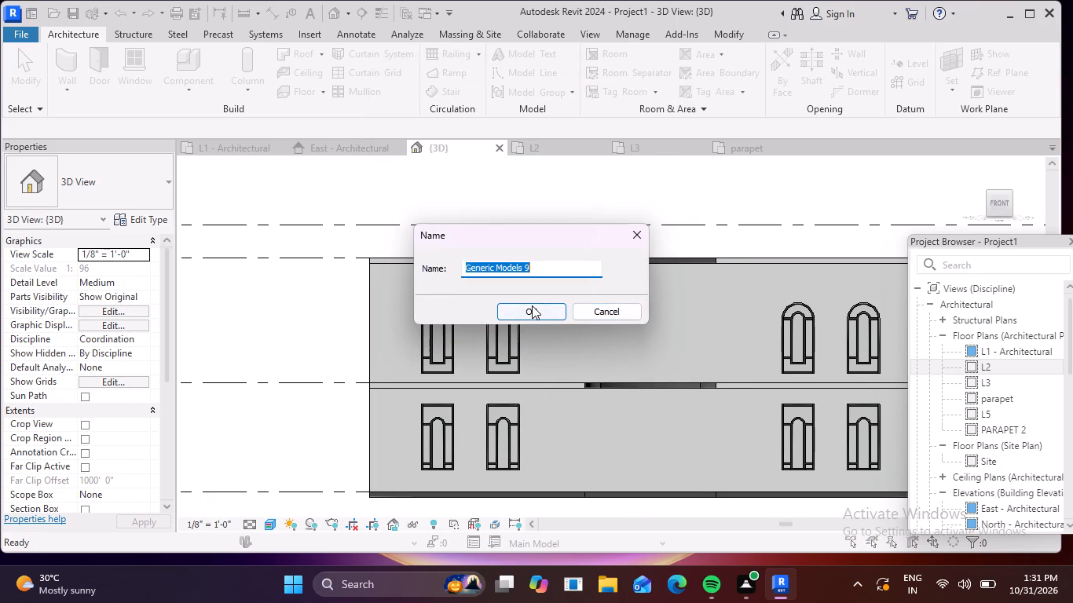
left_click(532, 305)
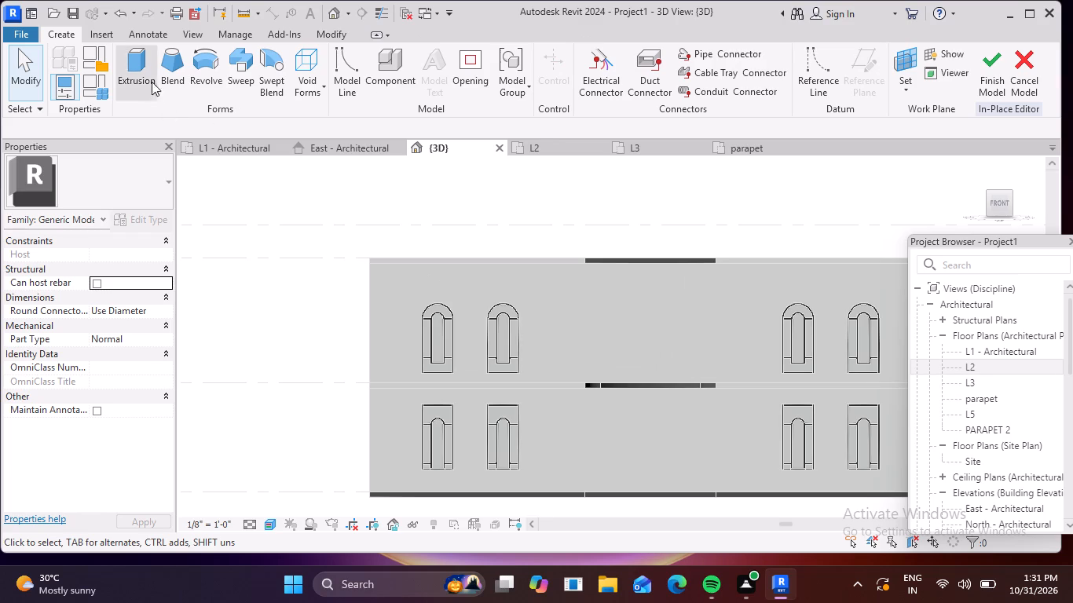
Start an extrusion and set its work plane by picking the plane of the front 9" wall.
left_click(141, 64)
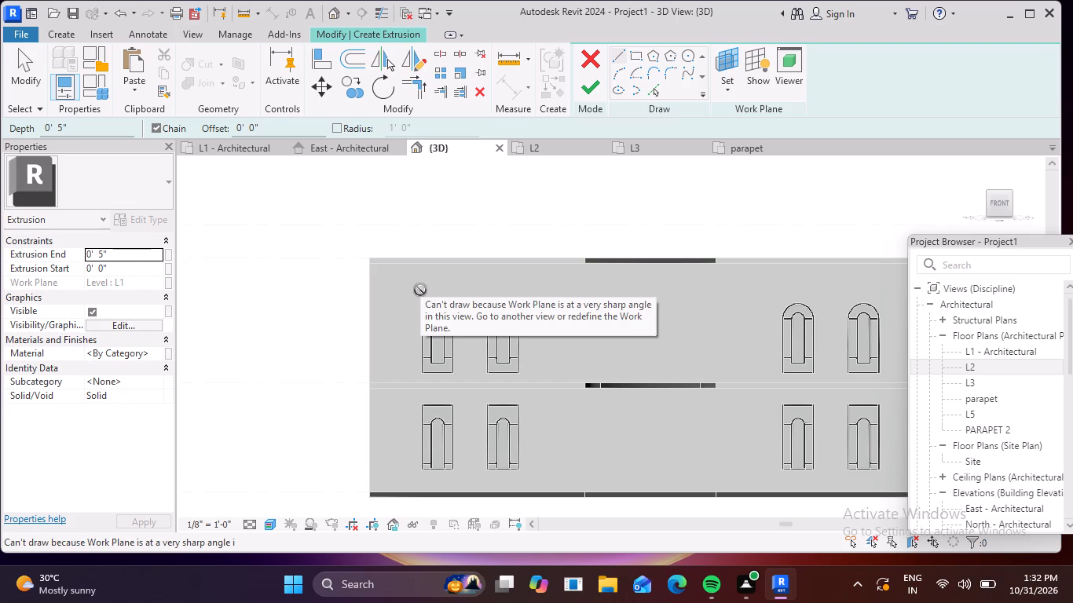
left_click(735, 60)
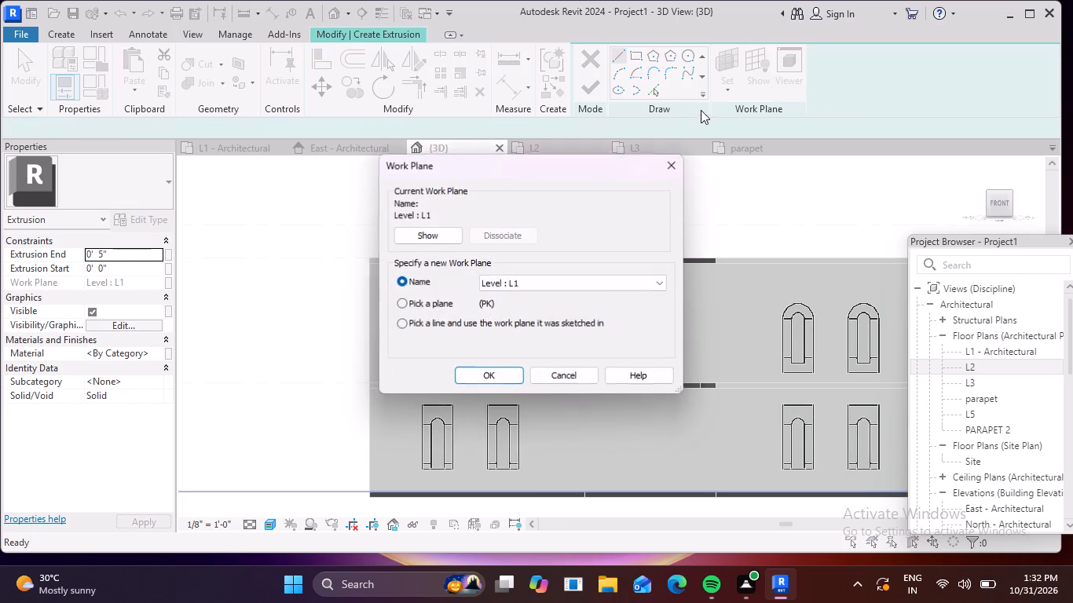
left_click(401, 307)
left_click(509, 376)
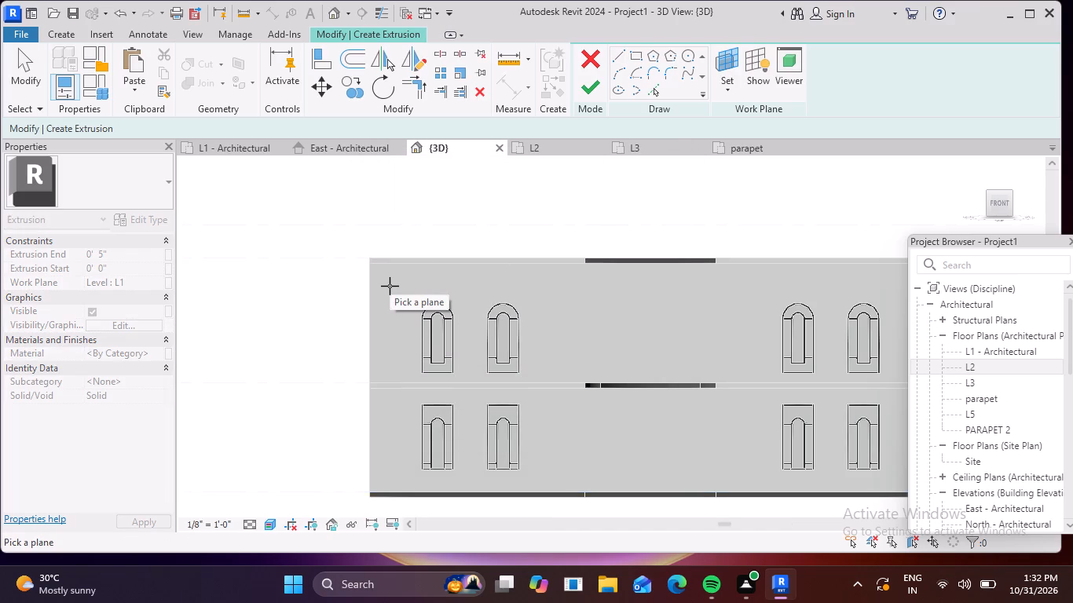
left_click(390, 286)
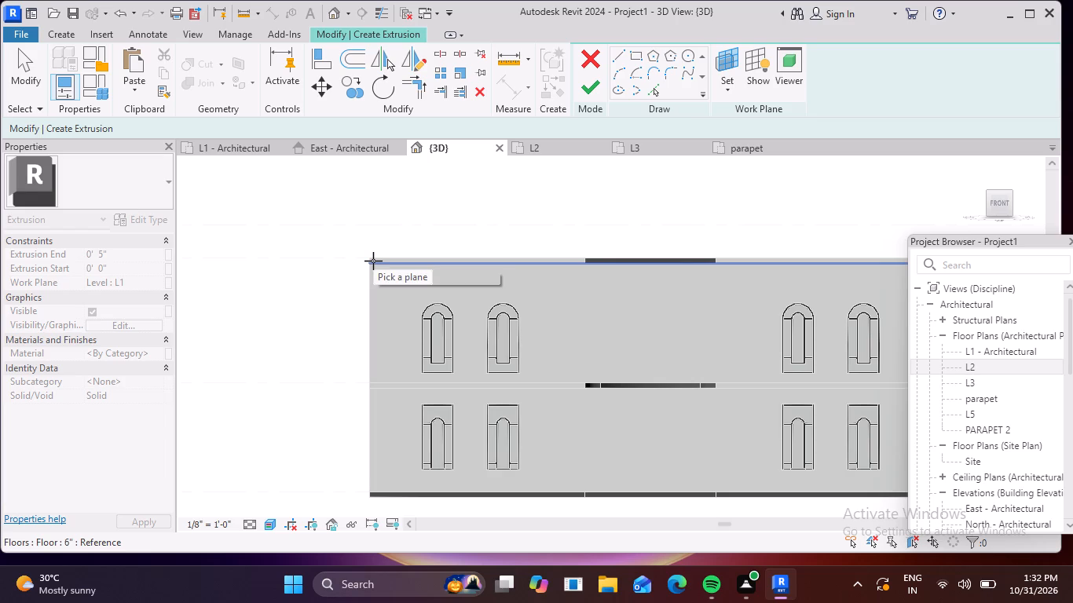
left_click(433, 301)
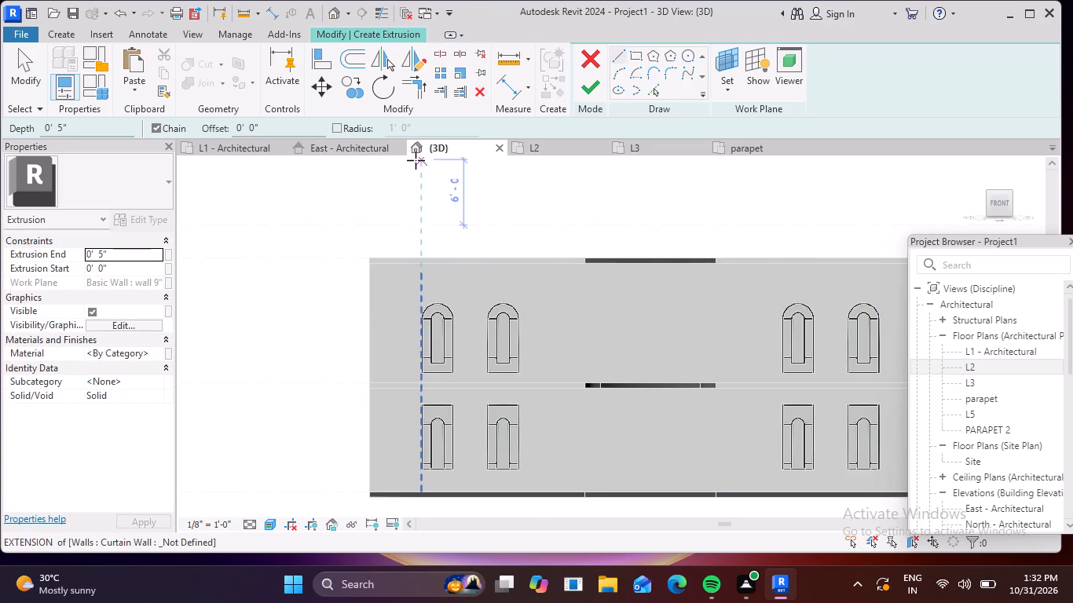
Display the work plane, examine its position against the front wall from an angle, and hide it again.
left_click(756, 60)
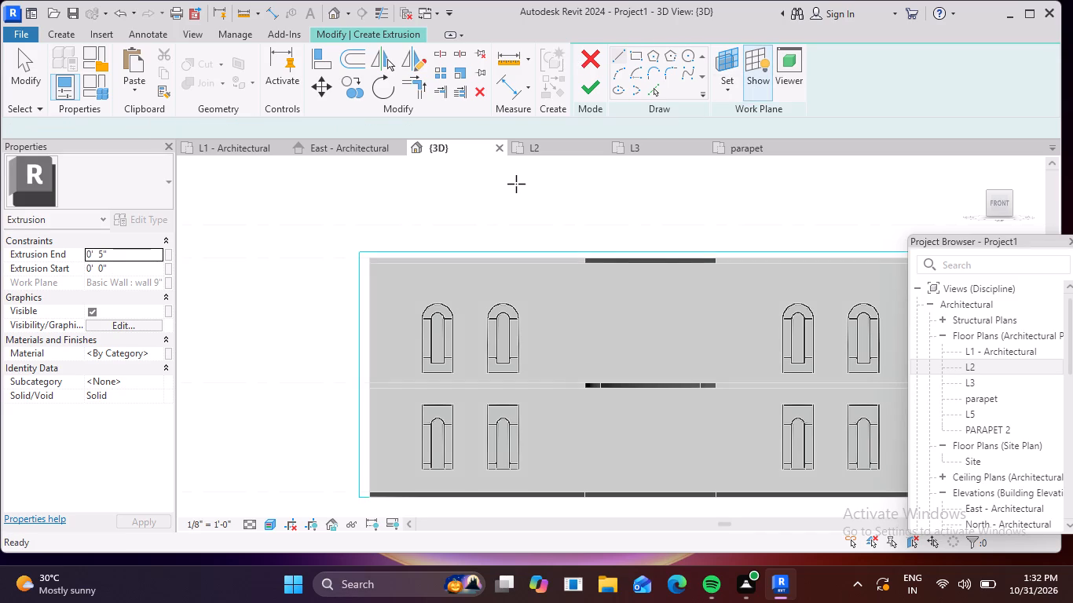
middle_click_drag(516, 184, 574, 238, "ctrl")
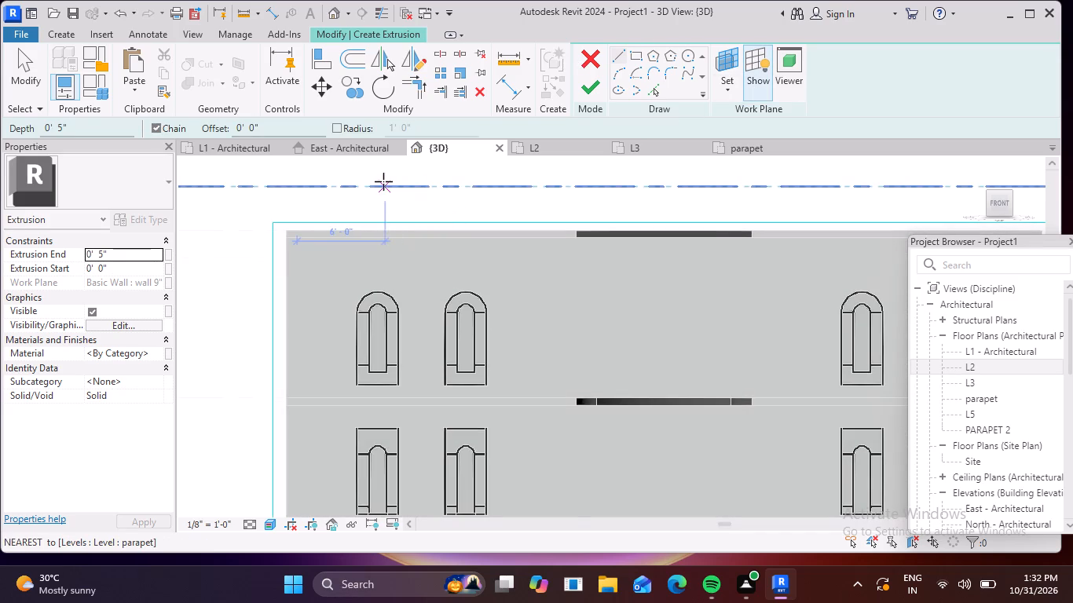
middle_click_drag(246, 243, 317, 299, "shift")
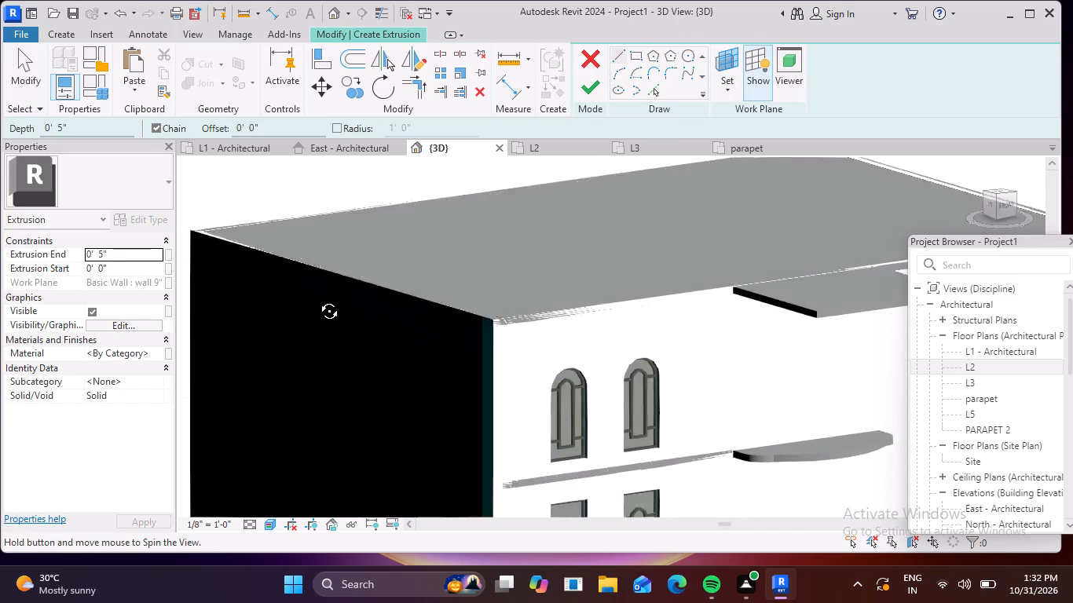
middle_click_drag(317, 299, 315, 299, "shift")
middle_click_drag(595, 255, 555, 227)
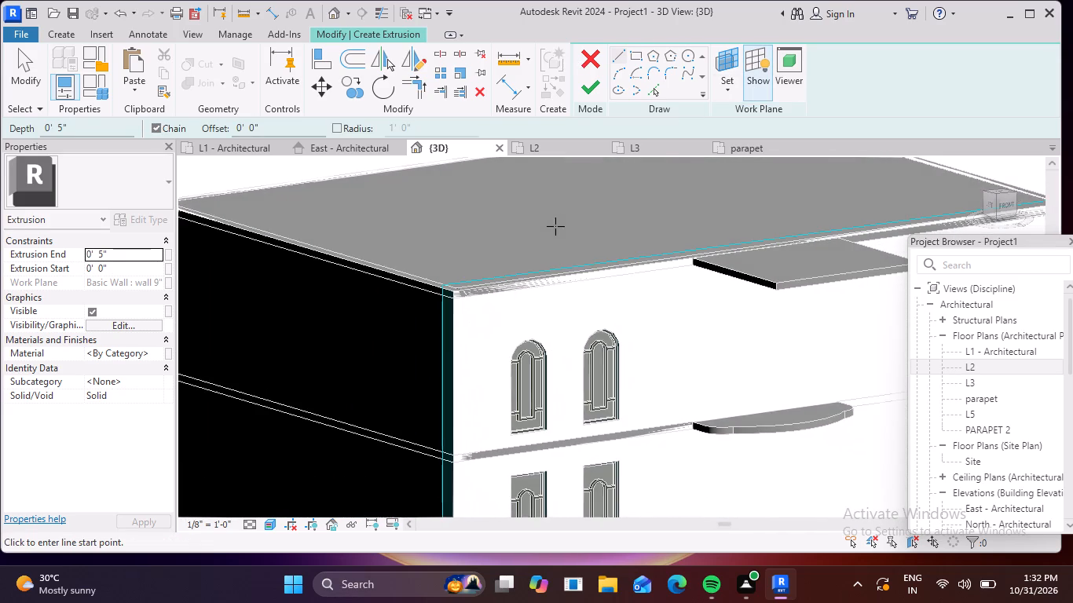
left_click(767, 61)
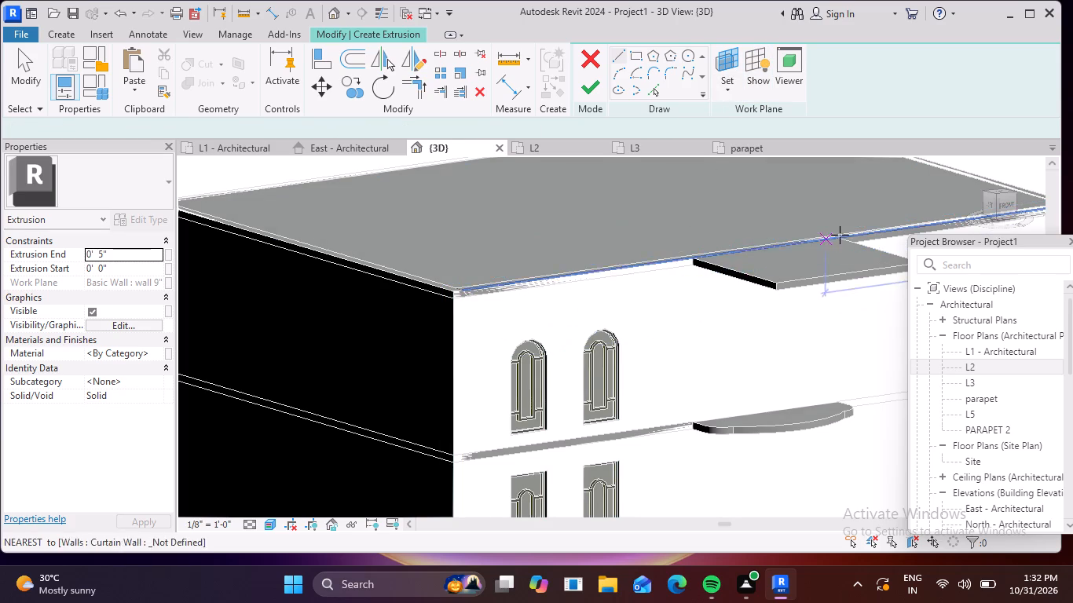
left_click(1005, 204)
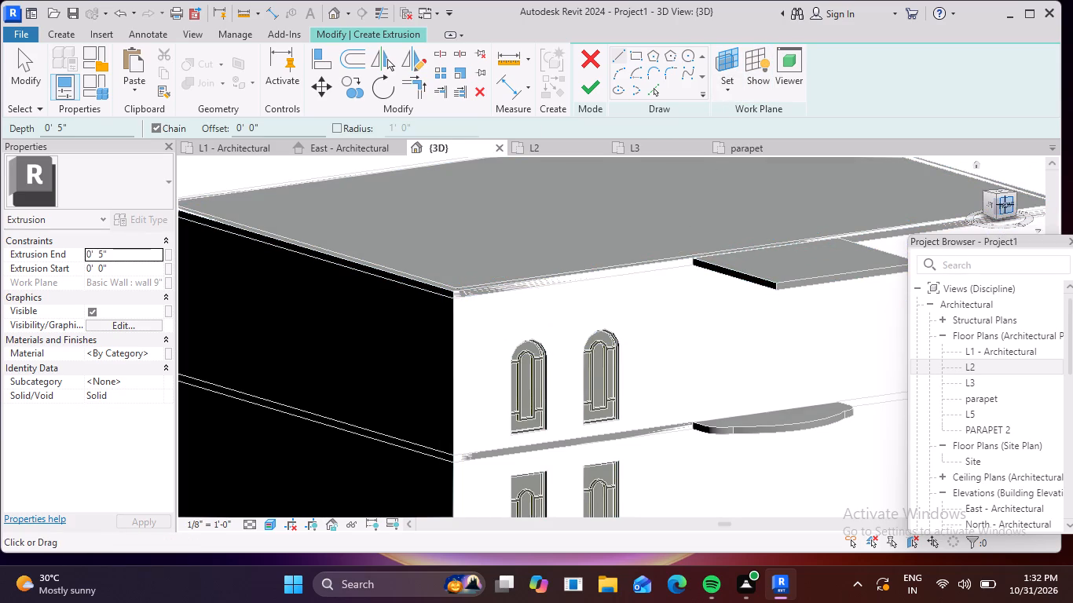
scroll(676, 308, "up", 5)
scroll(542, 337, "up", 4)
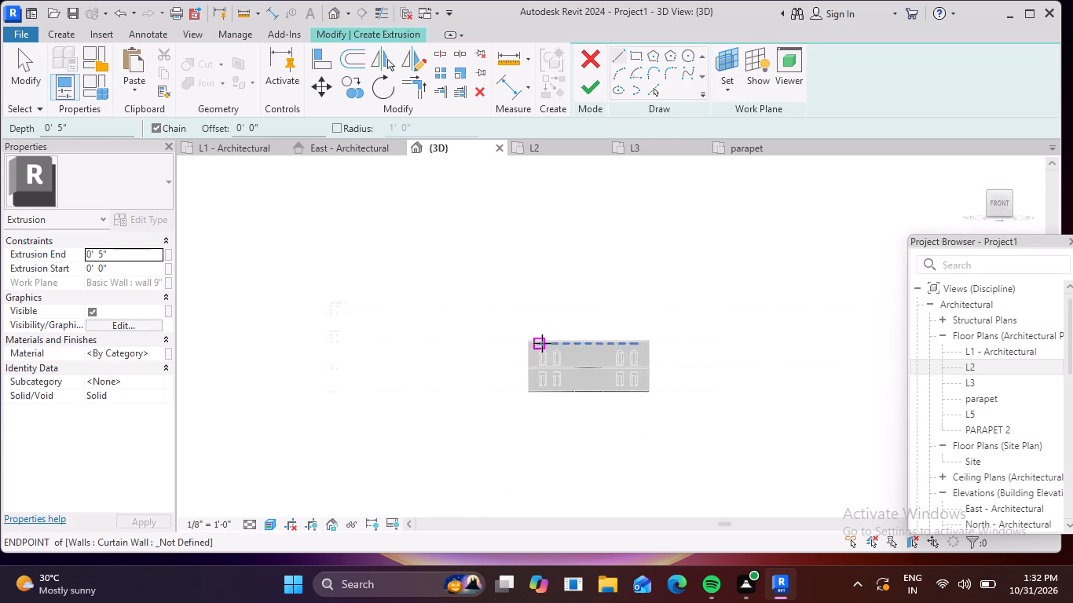
scroll(542, 343, "up", 3)
scroll(627, 352, "up", 4)
middle_click_drag(625, 374, 599, 286)
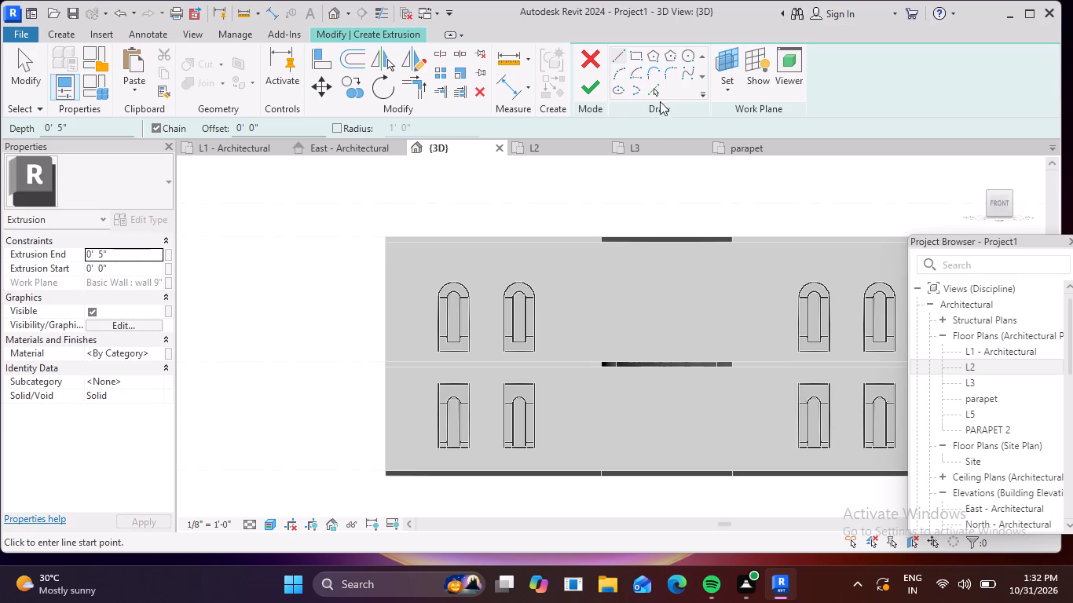
Sketch a vertical profile line by picking the front wall's left end edge with a 2' inward offset.
left_click(654, 90)
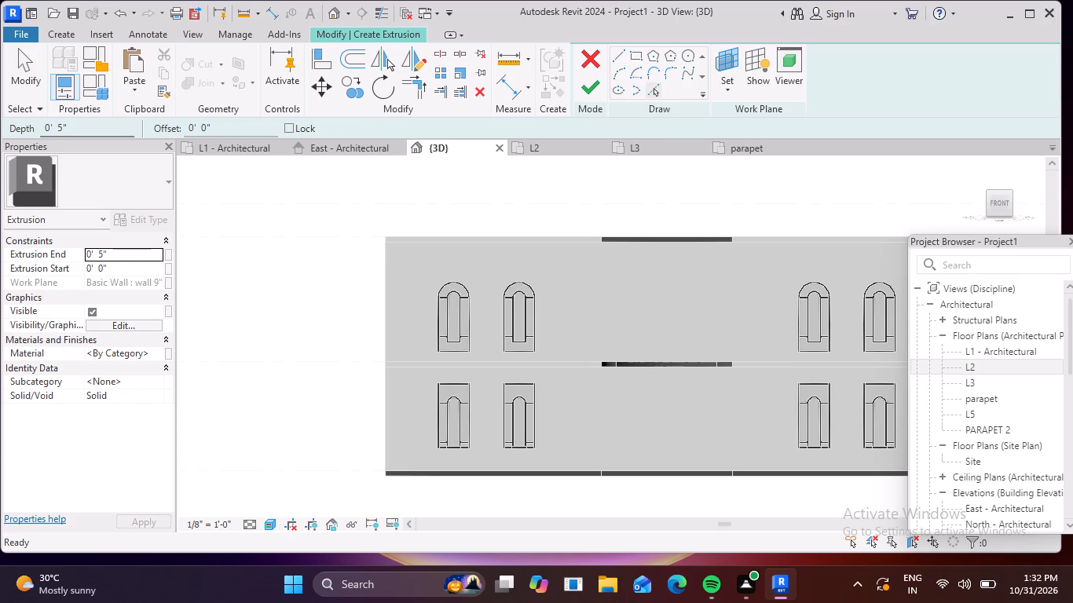
left_click(223, 131)
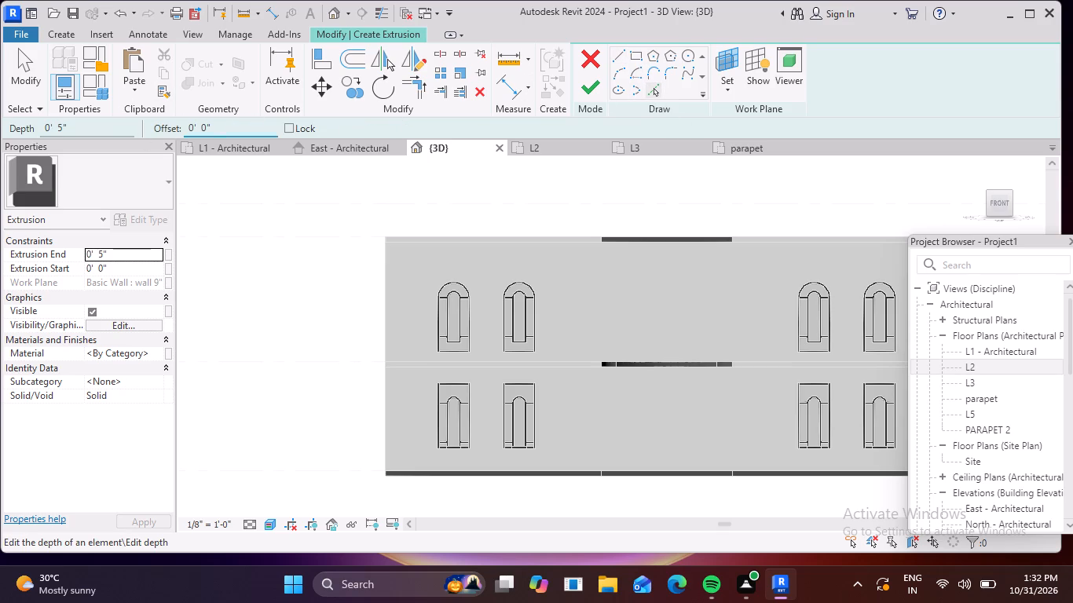
key("BackSpace")
key("BackSpace")
key("BackSpace")
key("BackSpace")
key("BackSpace")
key("BackSpace")
key("BackSpace")
key("BackSpace")
key("BackSpace")
key("BackSpace")
key("BackSpace")
key("BackSpace")
key("BackSpace")
key("BackSpace")
key("BackSpace")
type("2'")
key("Return")
scroll(339, 271, "up", 4)
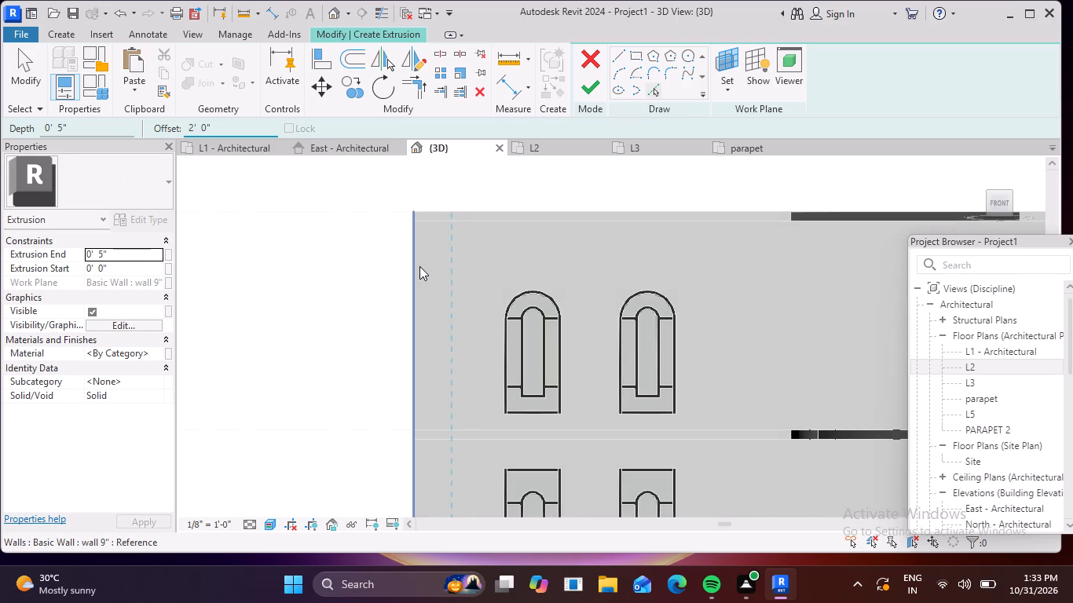
left_click(419, 266)
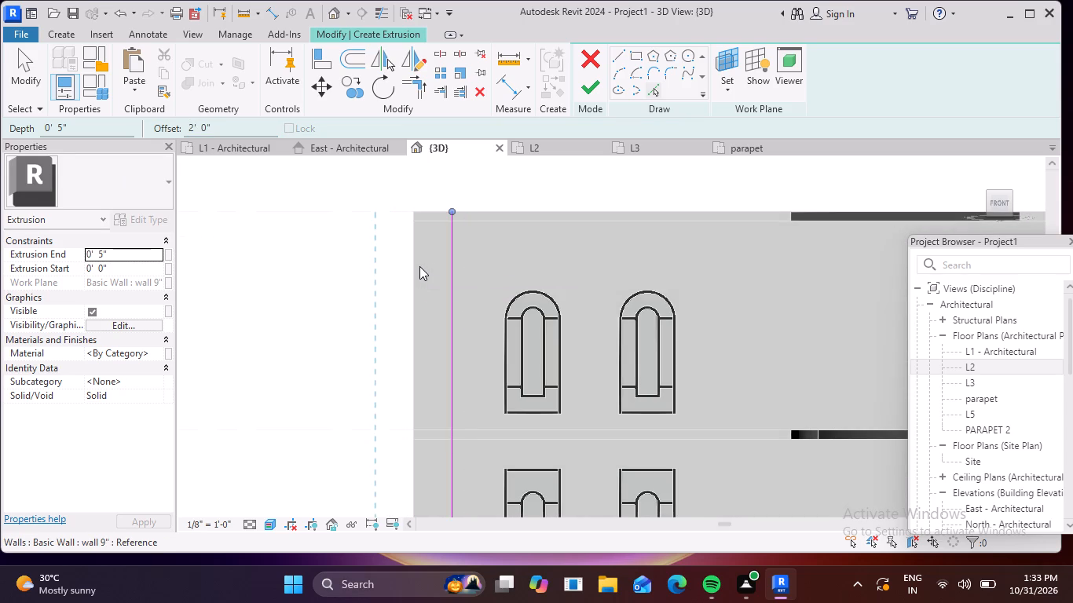
Add two vertical profile lines by picking the existing sketch line with a 1' offset, one on each side of it.
key("Escape")
key("Escape")
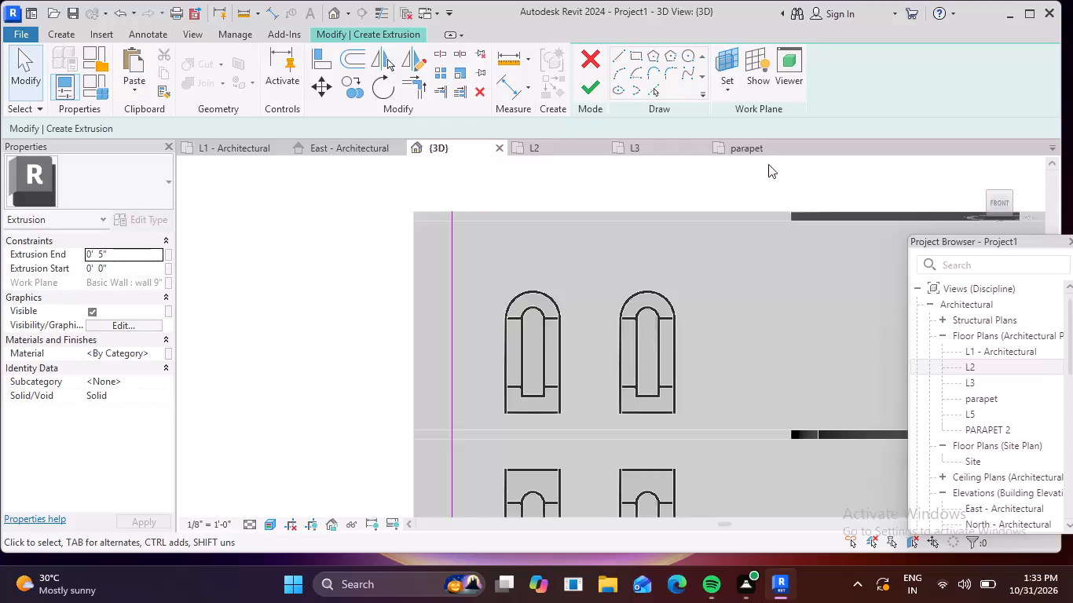
left_click(655, 90)
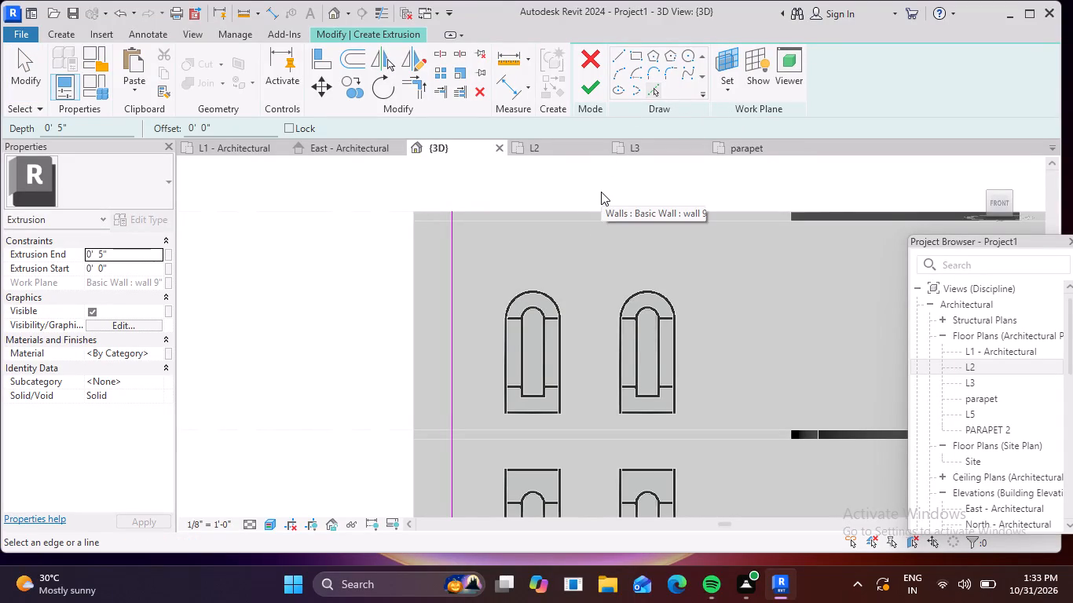
left_click(221, 130)
key("BackSpace")
key("BackSpace")
key("BackSpace")
key("BackSpace")
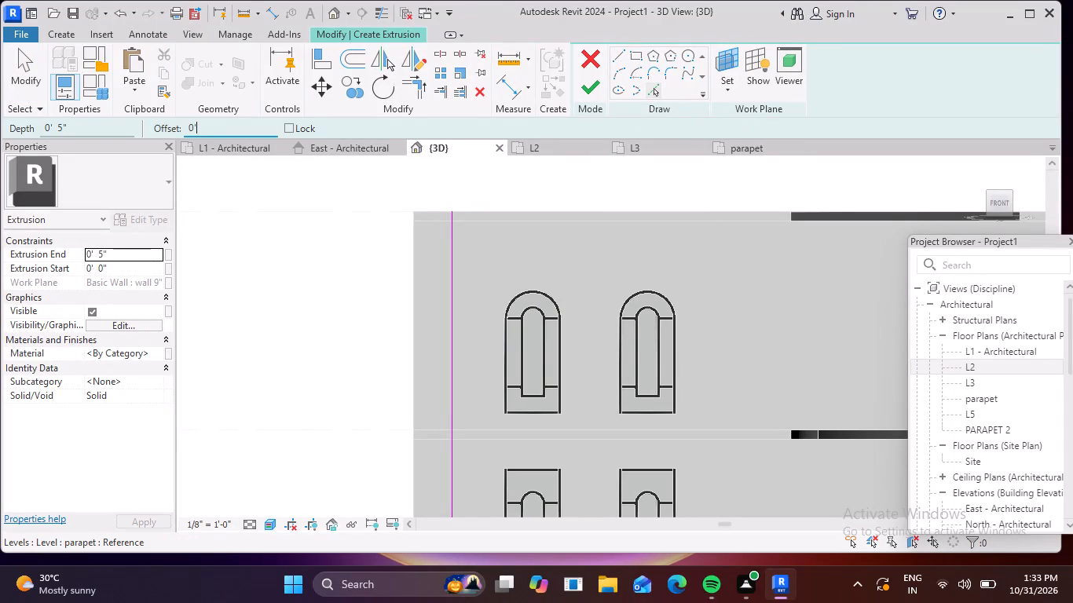
key("BackSpace")
key("BackSpace")
key("1")
key("apostrophe")
key("Return")
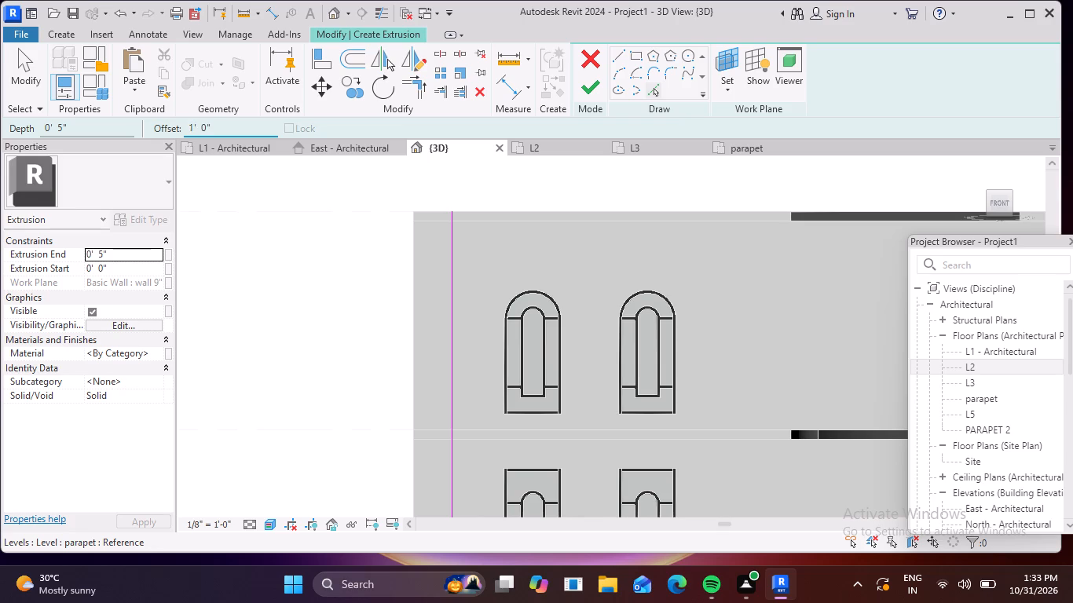
left_click(449, 285)
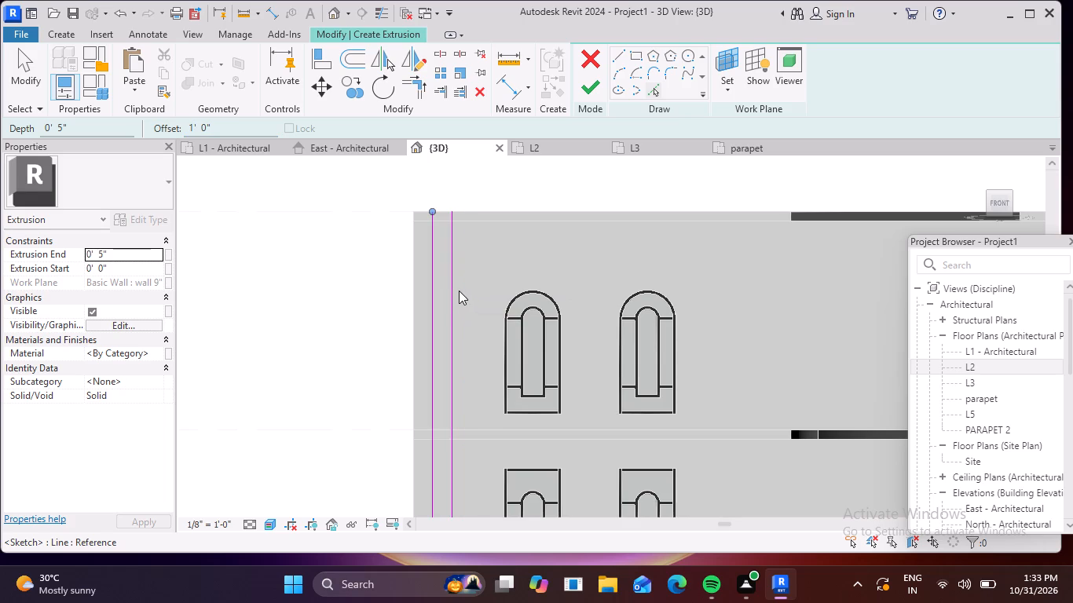
left_click(458, 290)
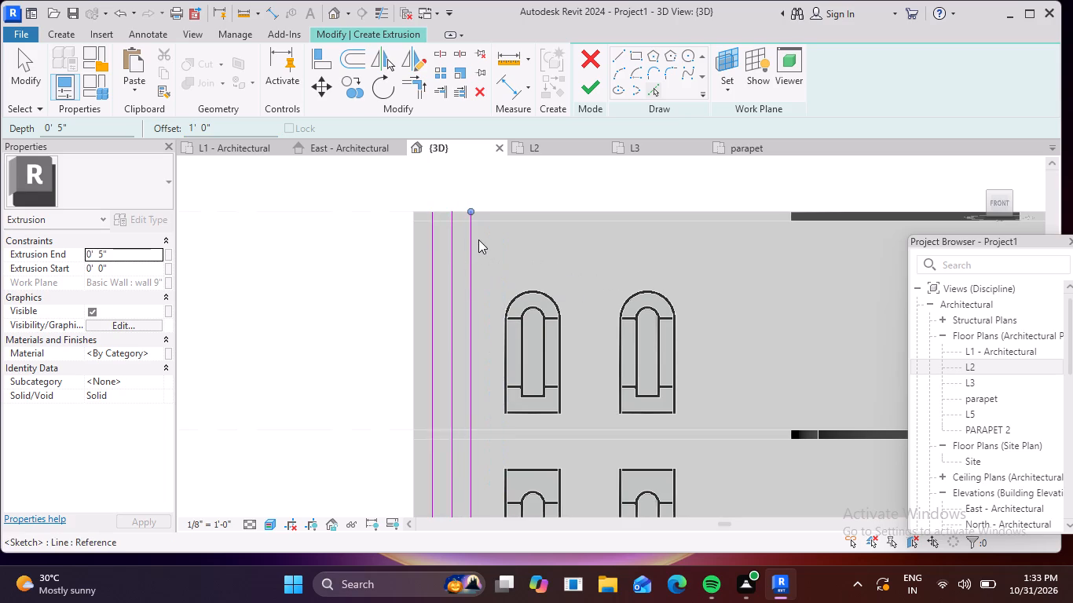
Sketch a horizontal profile line by picking the front wall's top edge with a 2' downward offset.
scroll(478, 239, "up", 4)
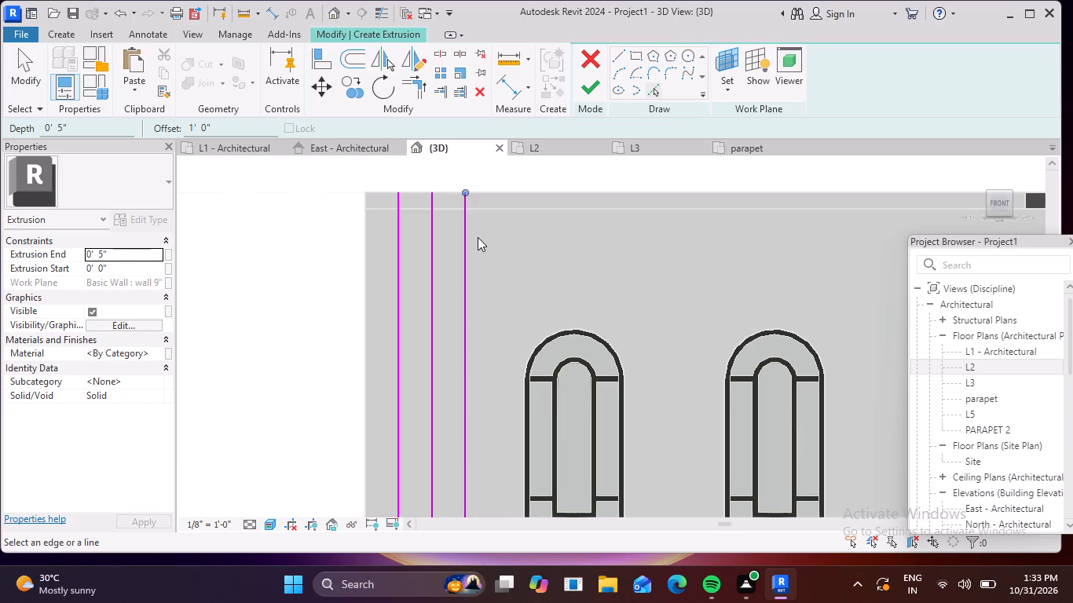
left_click(657, 90)
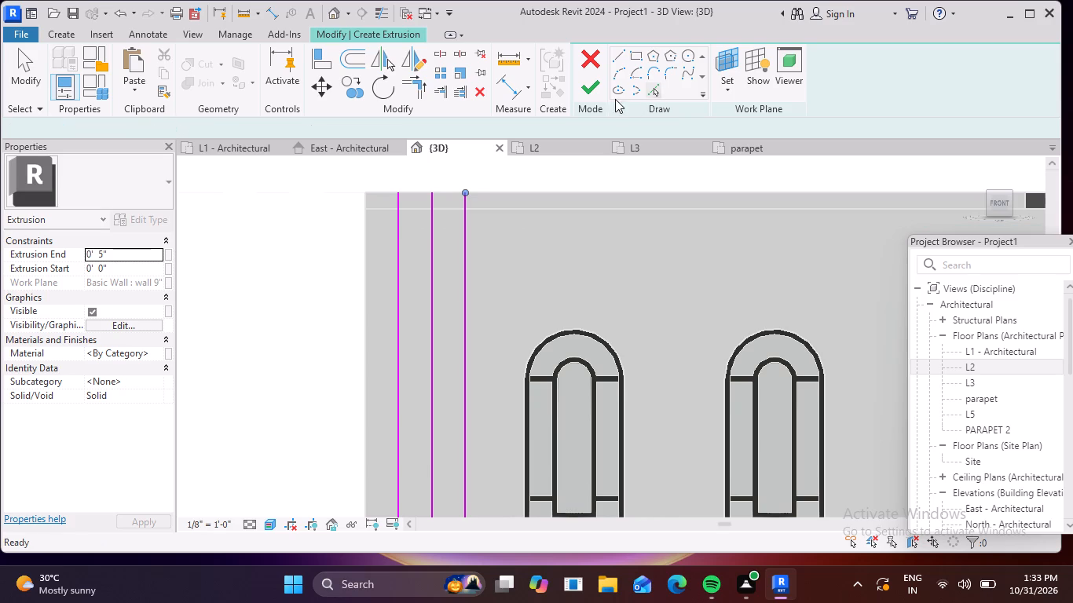
left_click(225, 126)
key("BackSpace")
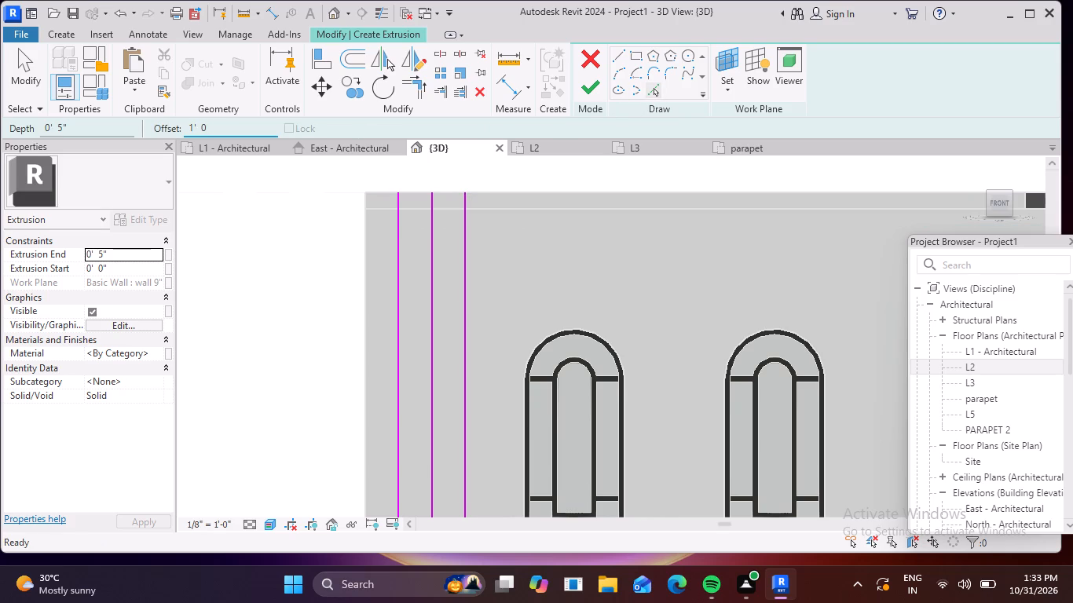
key("BackSpace")
key("BackSpace")
key("2")
key("BackSpace")
key("BackSpace")
key("BackSpace")
key("BackSpace")
type("2'")
key("Return")
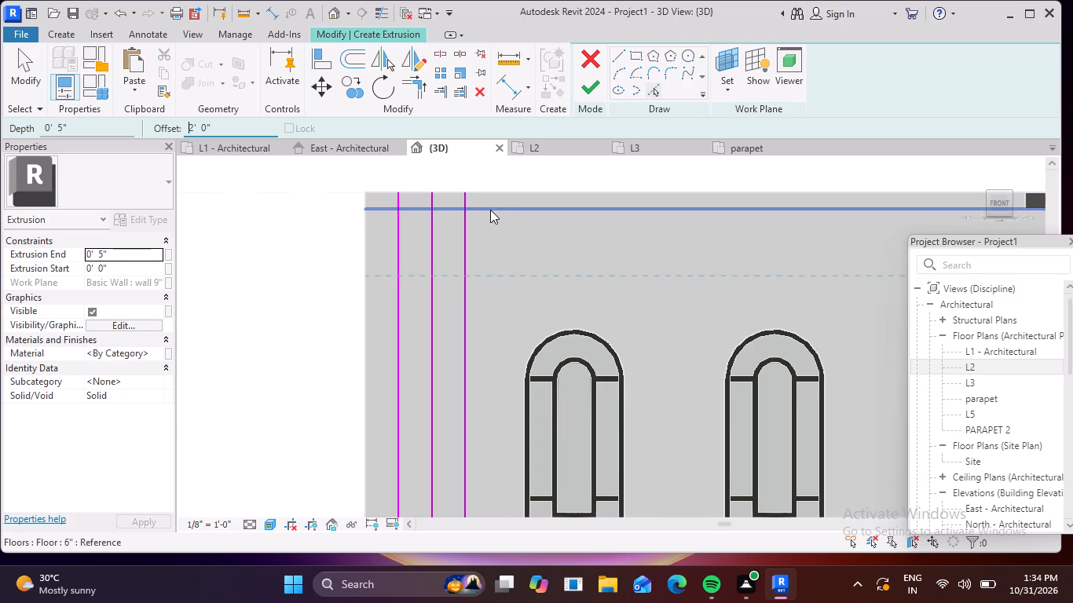
left_click(504, 194)
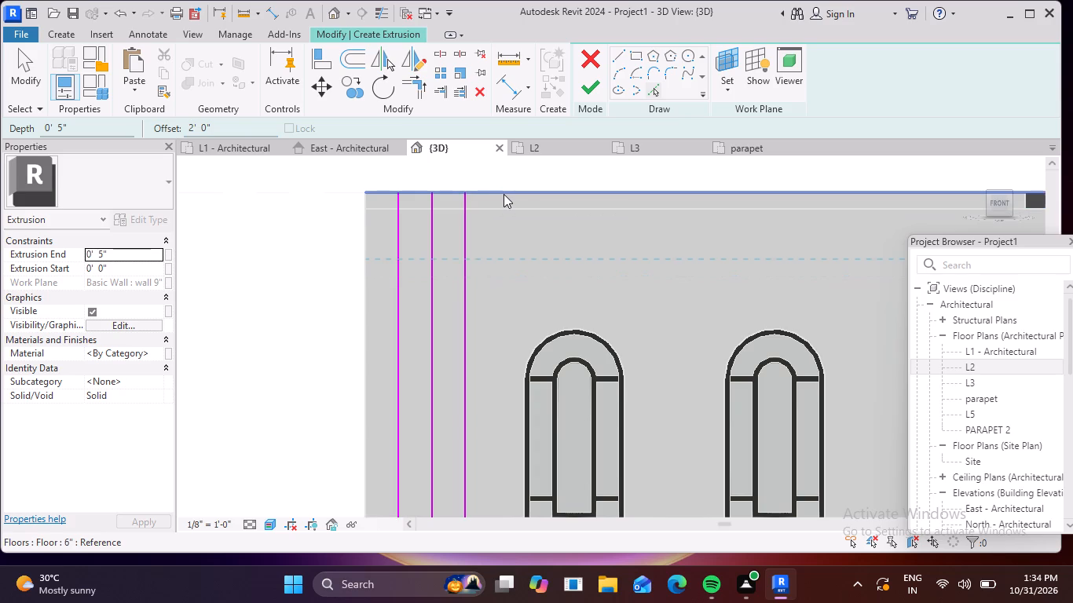
scroll(518, 228, "down", 5)
middle_click_drag(698, 289, 674, 287)
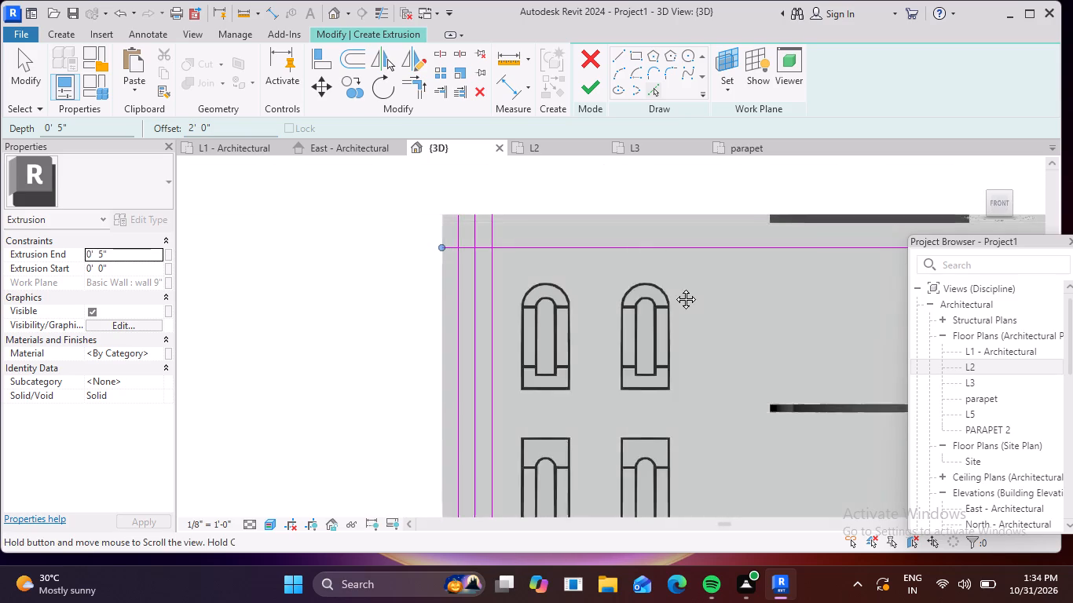
middle_click_drag(674, 287, 540, 267)
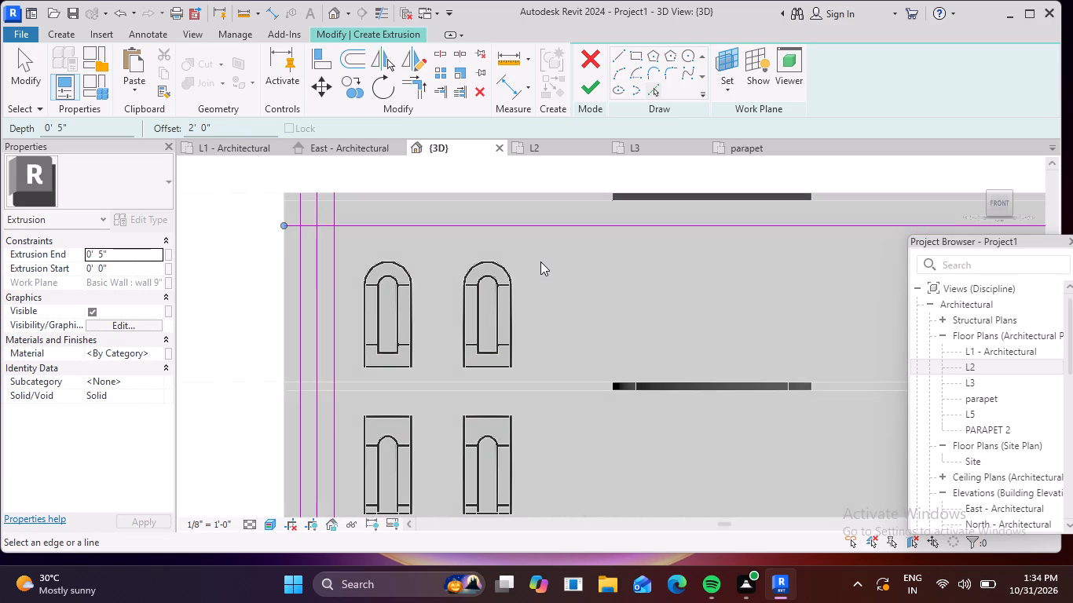
key("Escape")
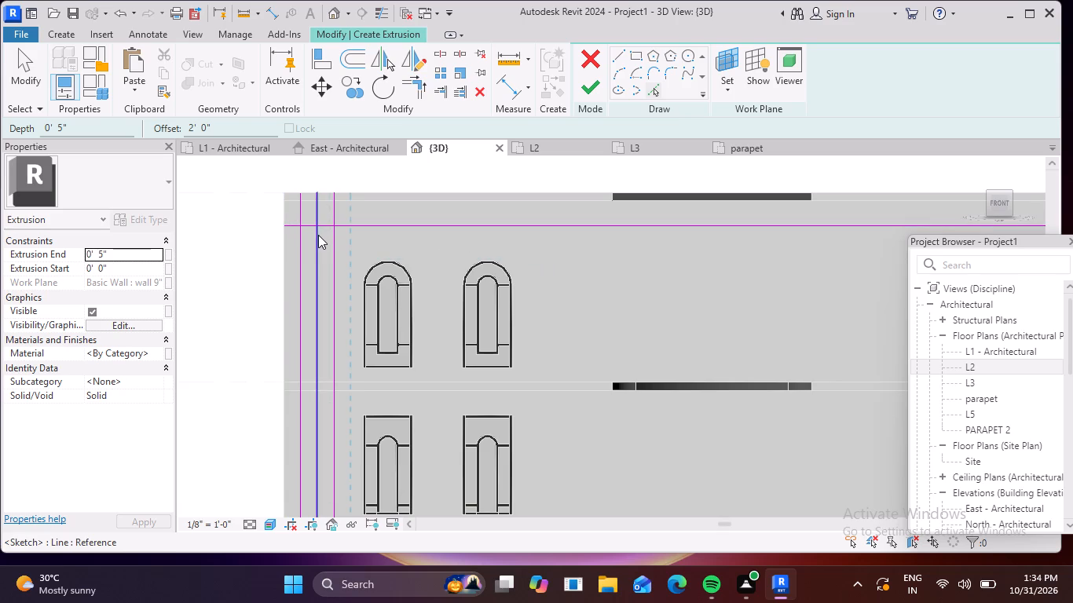
Delete the middle vertical sketch line and the stray 2' offset copy beside the windows, keeping the two outer lines.
left_click(318, 235)
key("Escape")
key("Escape")
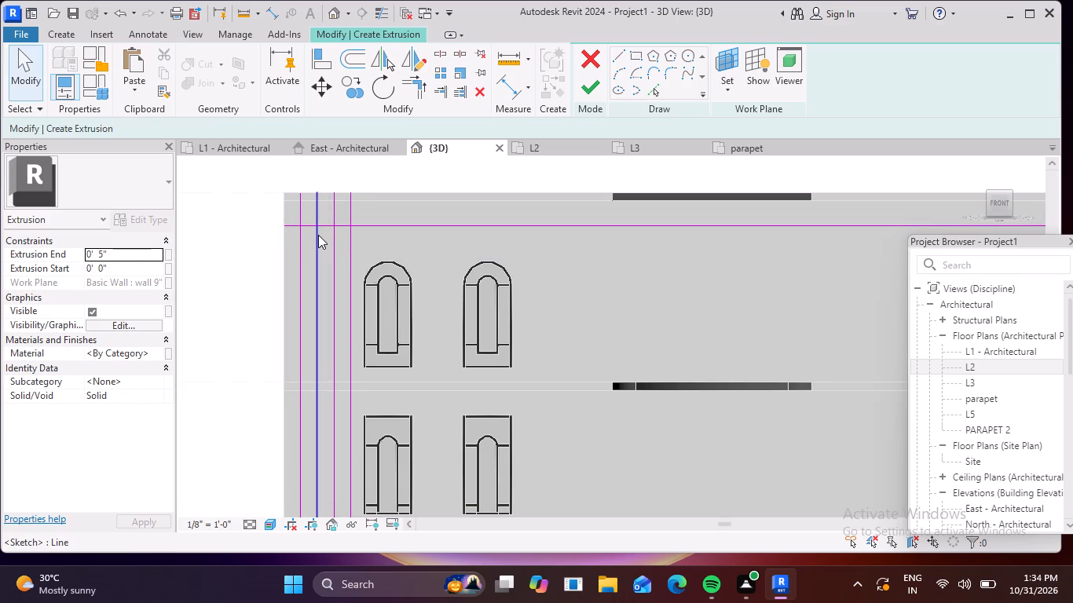
left_click(318, 235)
key("Delete")
left_click(354, 248)
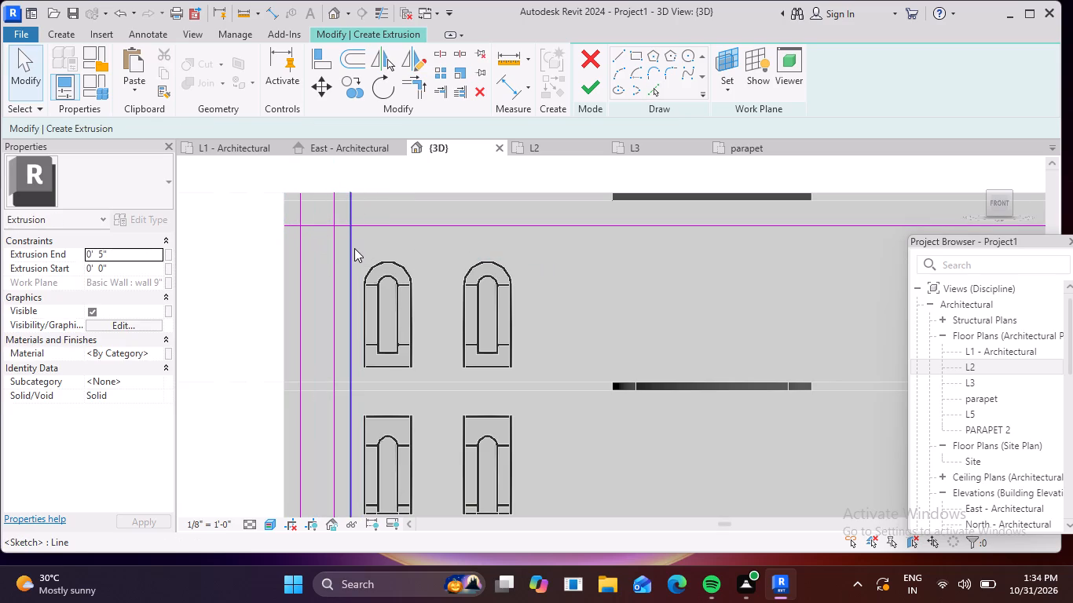
key("Delete")
key("Escape")
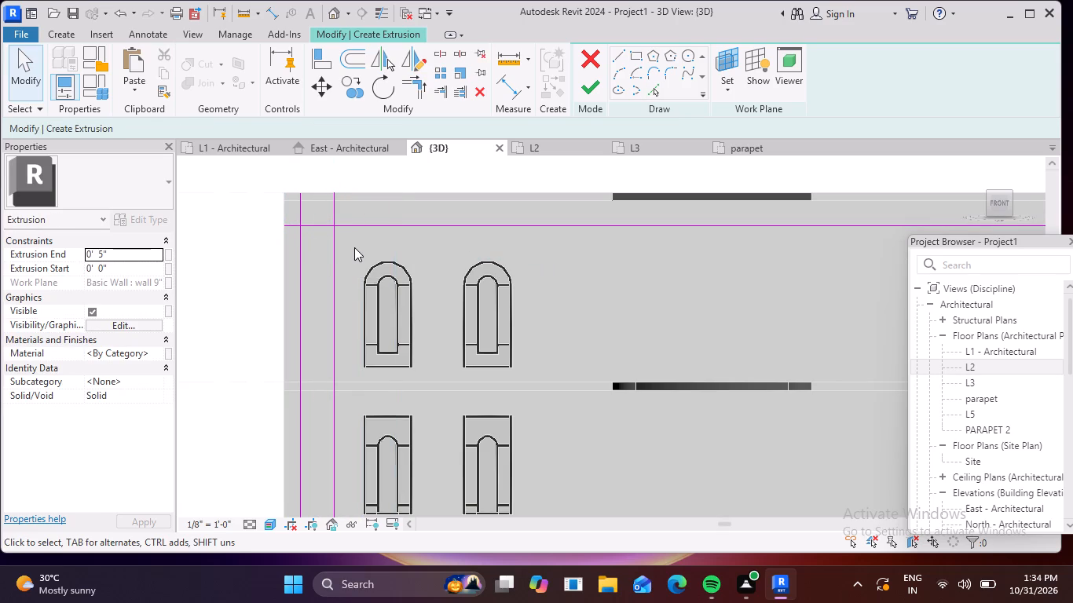
key("Escape")
key("Escape")
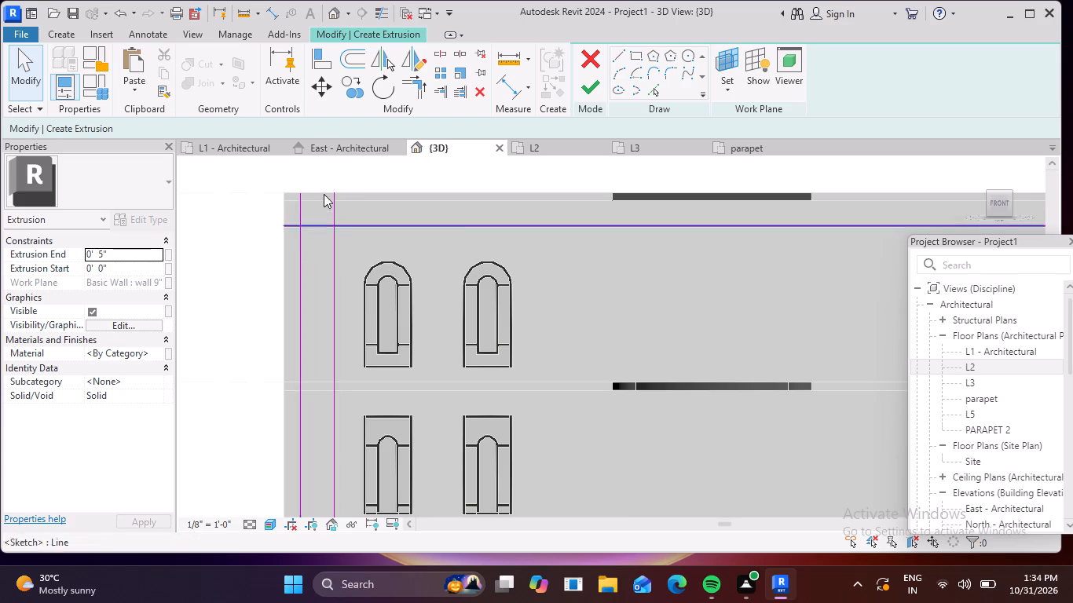
Trim the two vertical lines and the horizontal line to each other to form the profile's top corners.
left_click(419, 83)
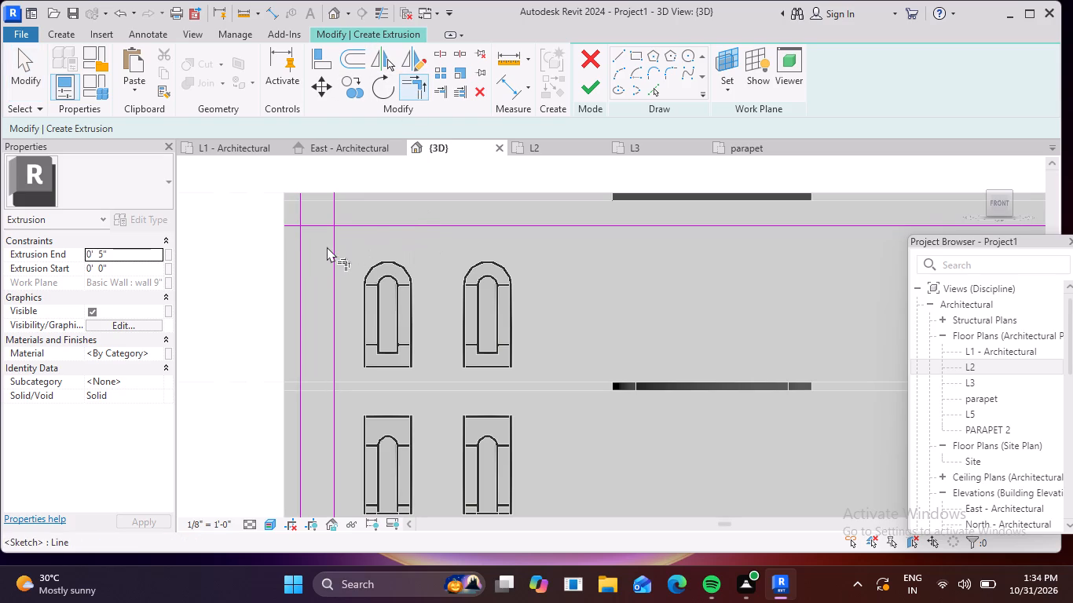
left_click(332, 250)
left_click(320, 221)
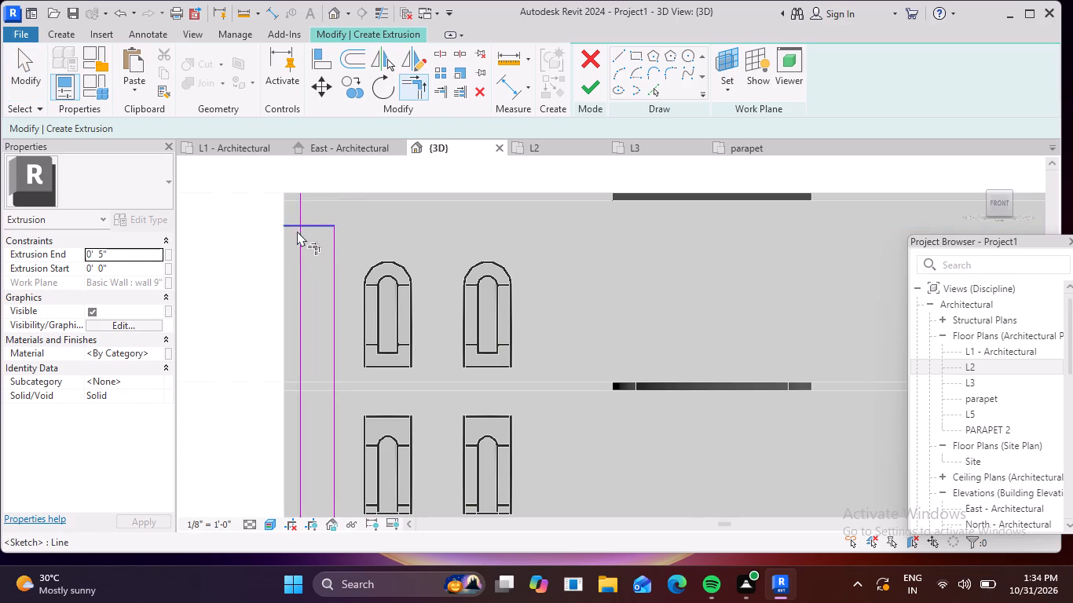
left_click(296, 240)
left_click(318, 224)
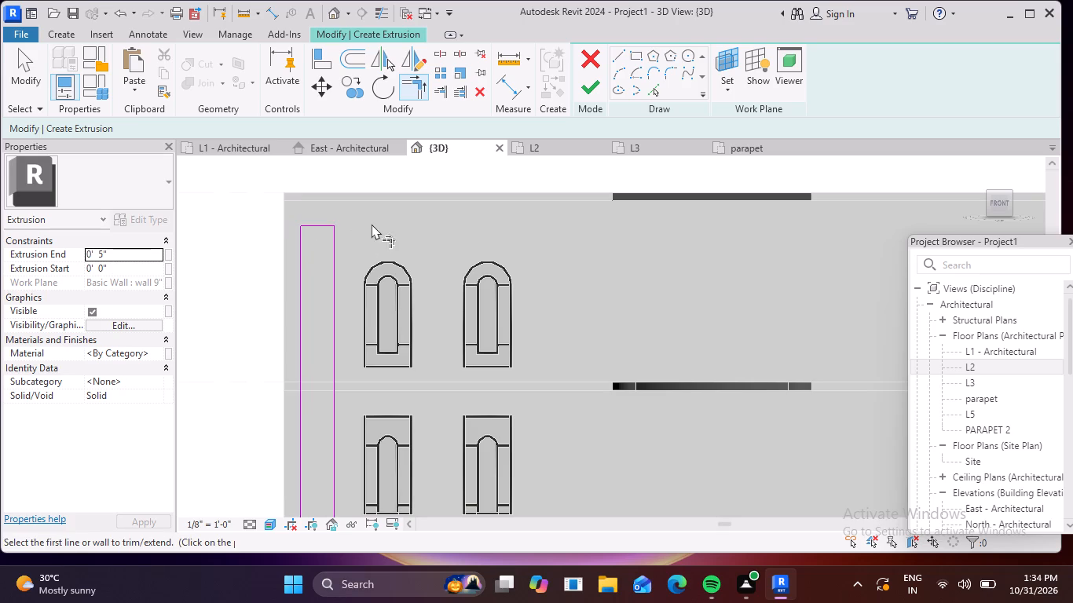
scroll(372, 224, "down", 4)
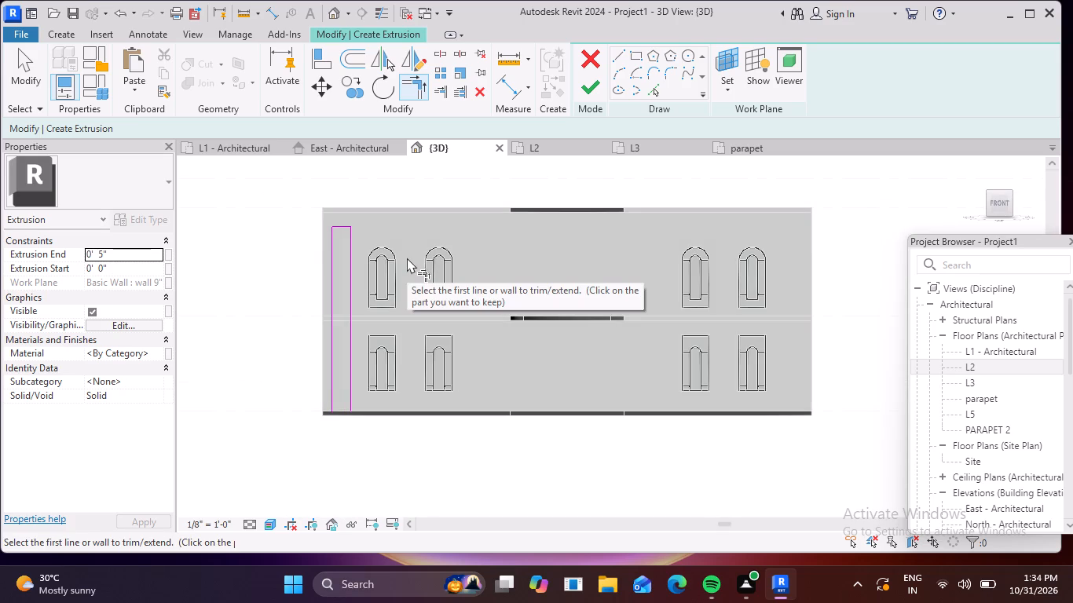
key("Escape")
Close the profile at the wall base with a 2' horizontal line joining the lower ends of the two vertical lines.
scroll(370, 269, "down", 1)
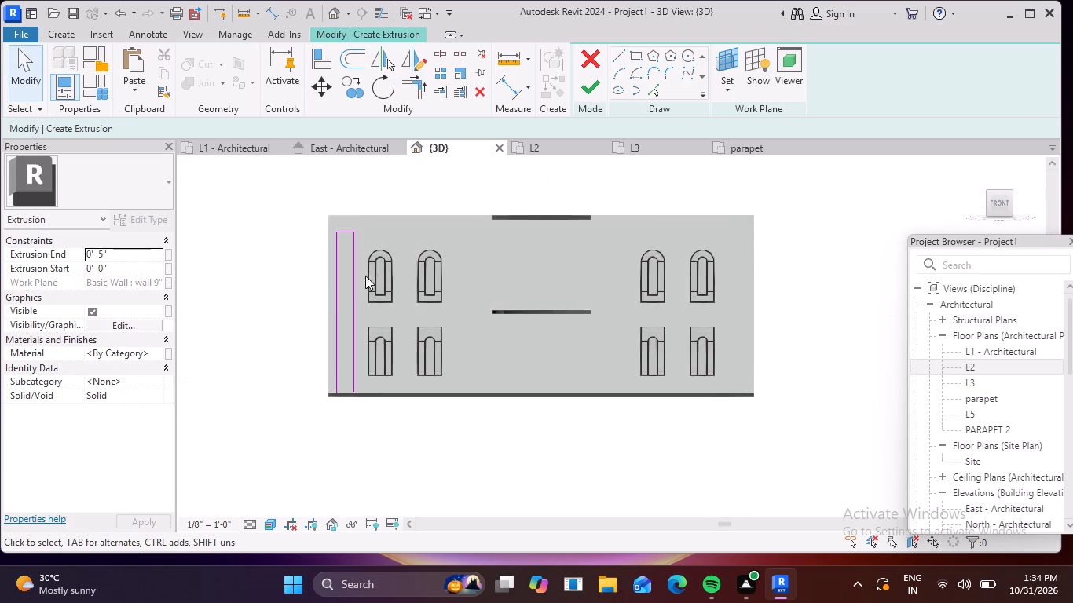
scroll(342, 390, "up", 8)
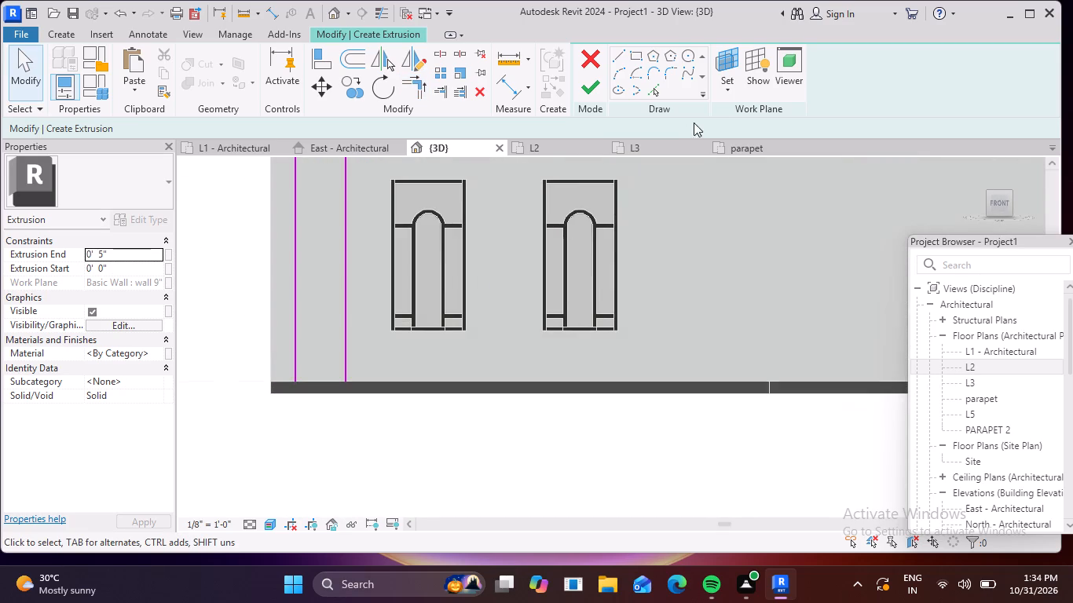
left_click(621, 57)
scroll(438, 338, "up", 3)
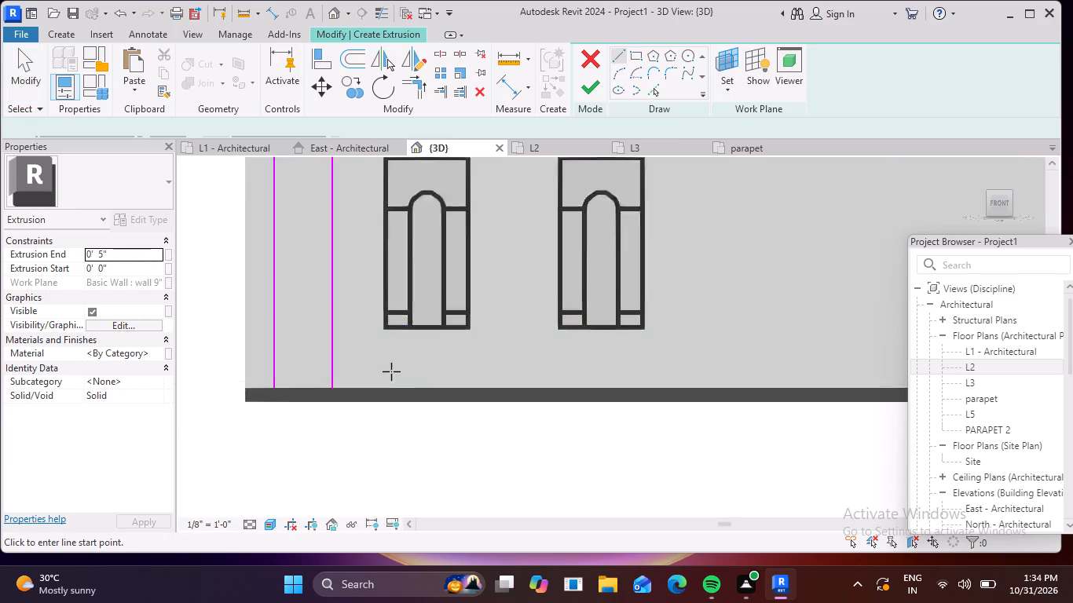
scroll(391, 371, "up", 3)
middle_click_drag(564, 356, 584, 352)
middle_click_drag(436, 364, 661, 333)
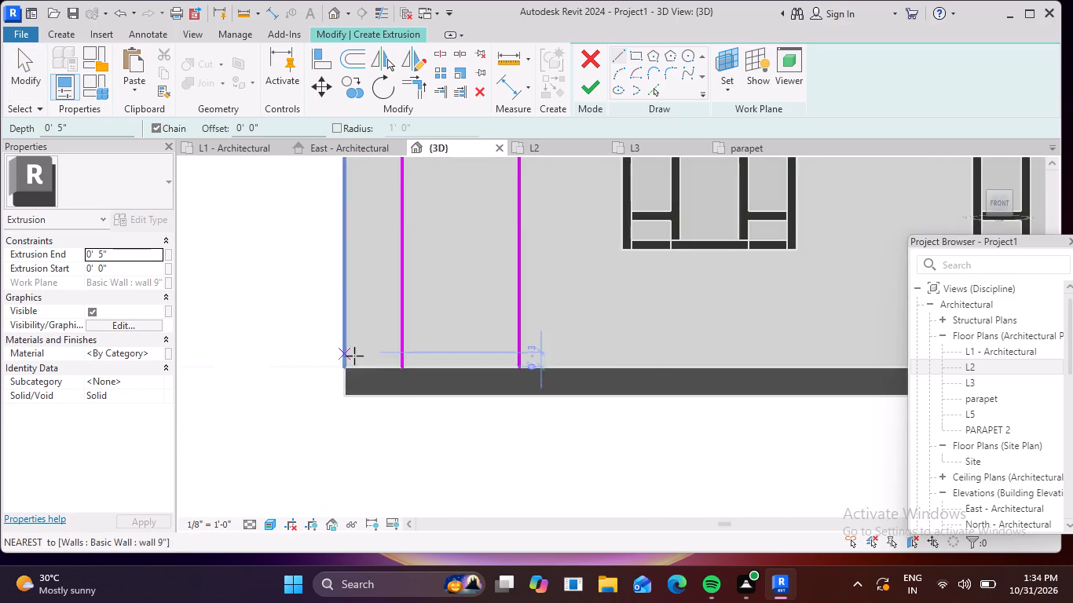
left_click(401, 367)
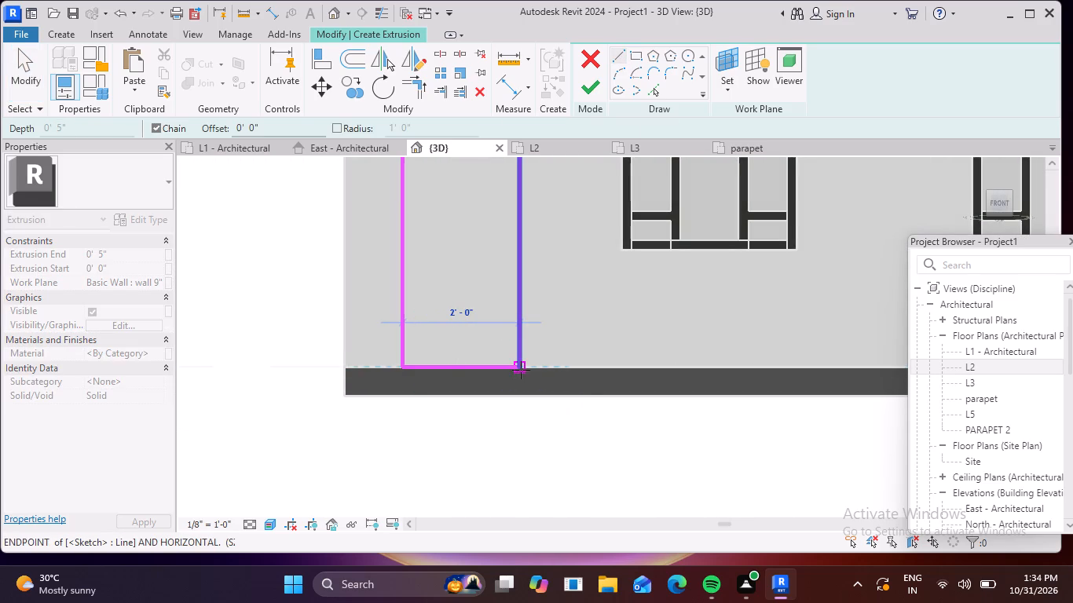
left_click(521, 370)
key("Escape")
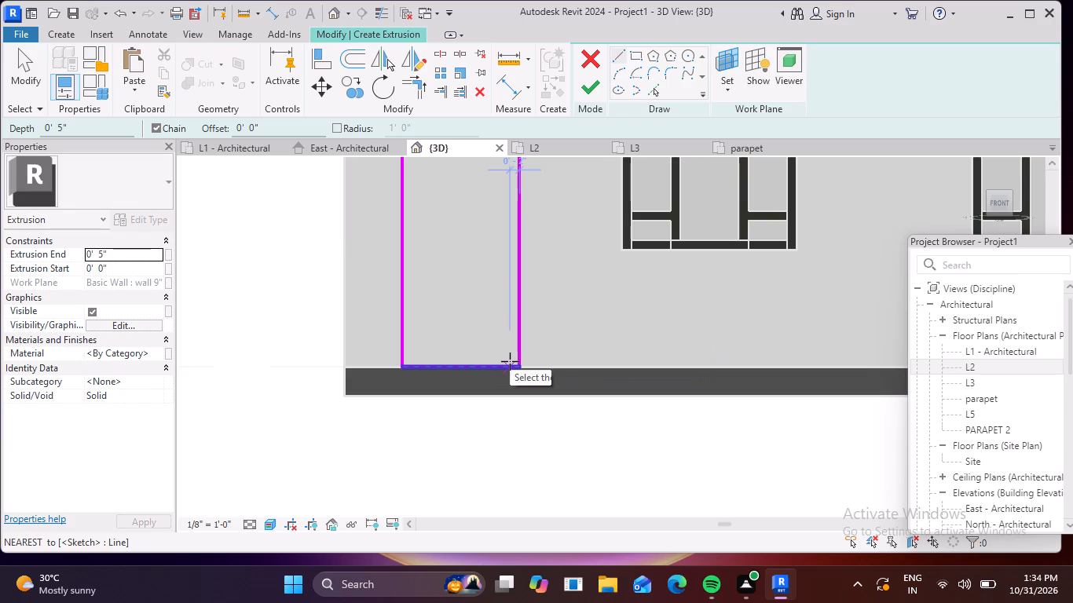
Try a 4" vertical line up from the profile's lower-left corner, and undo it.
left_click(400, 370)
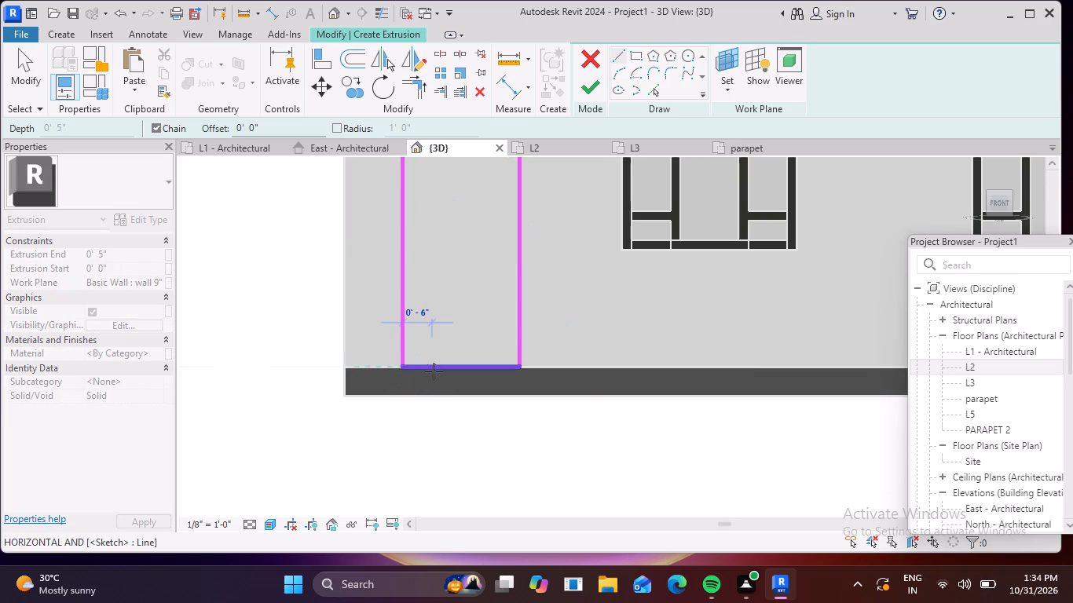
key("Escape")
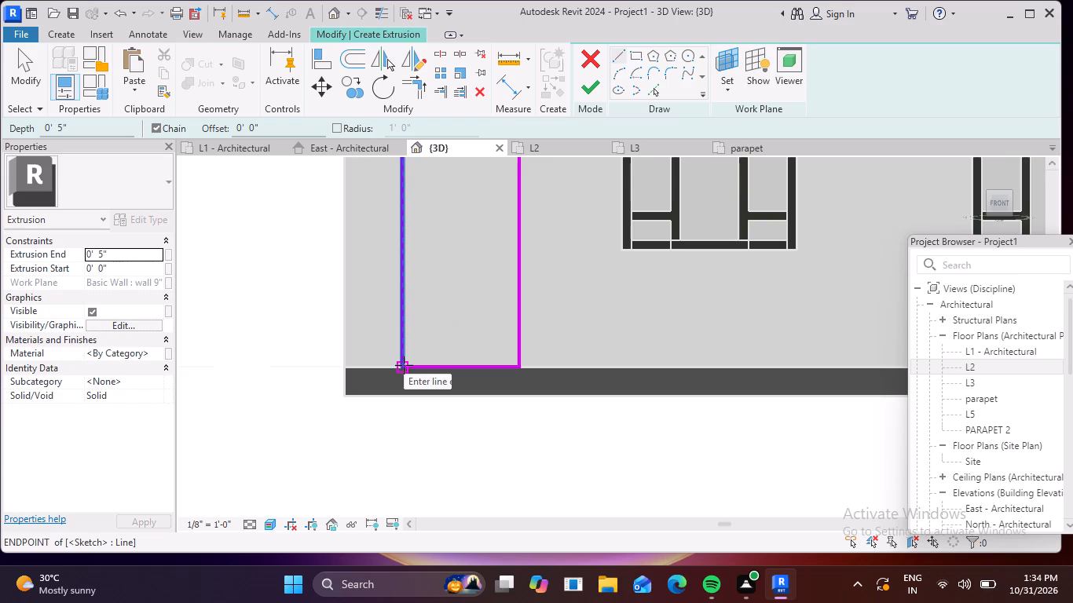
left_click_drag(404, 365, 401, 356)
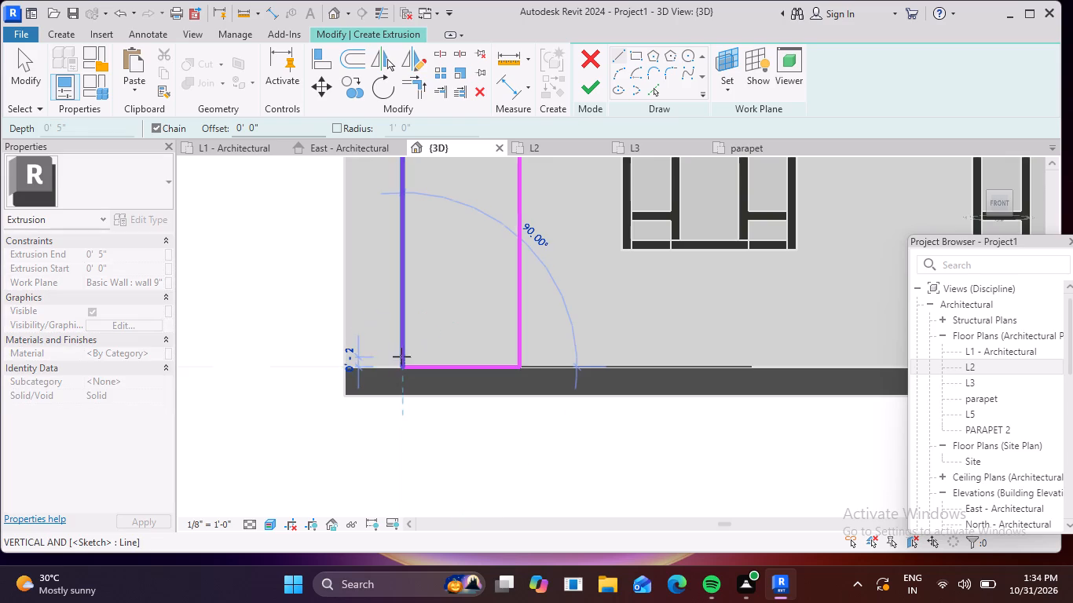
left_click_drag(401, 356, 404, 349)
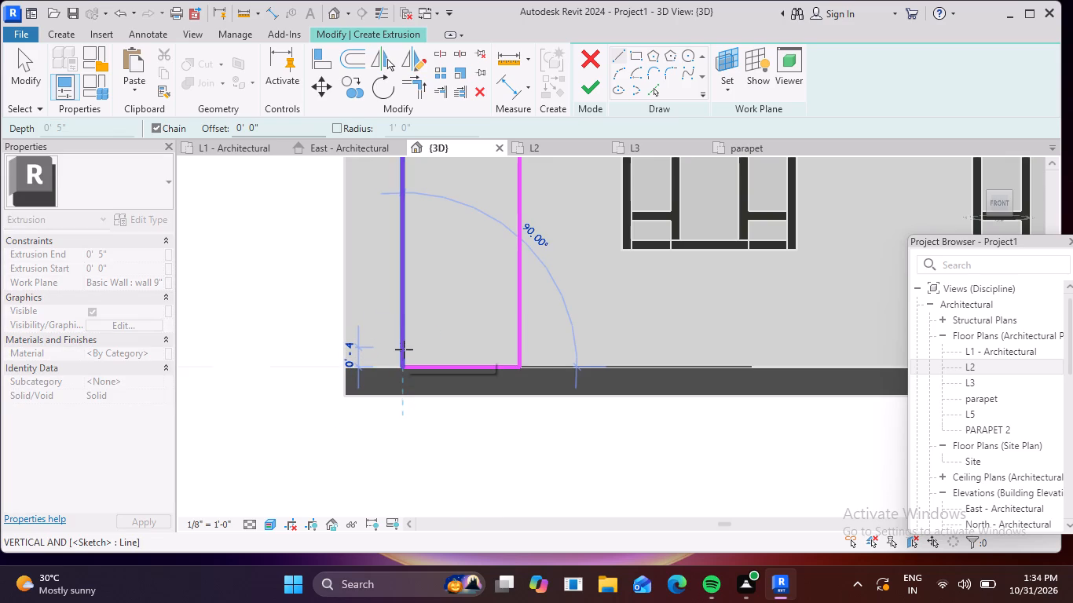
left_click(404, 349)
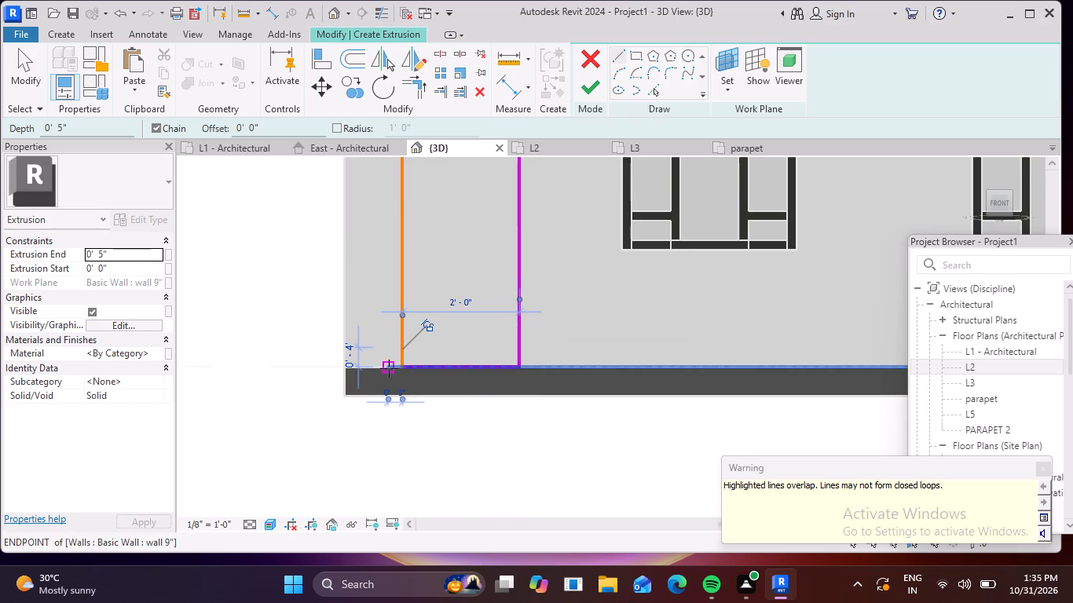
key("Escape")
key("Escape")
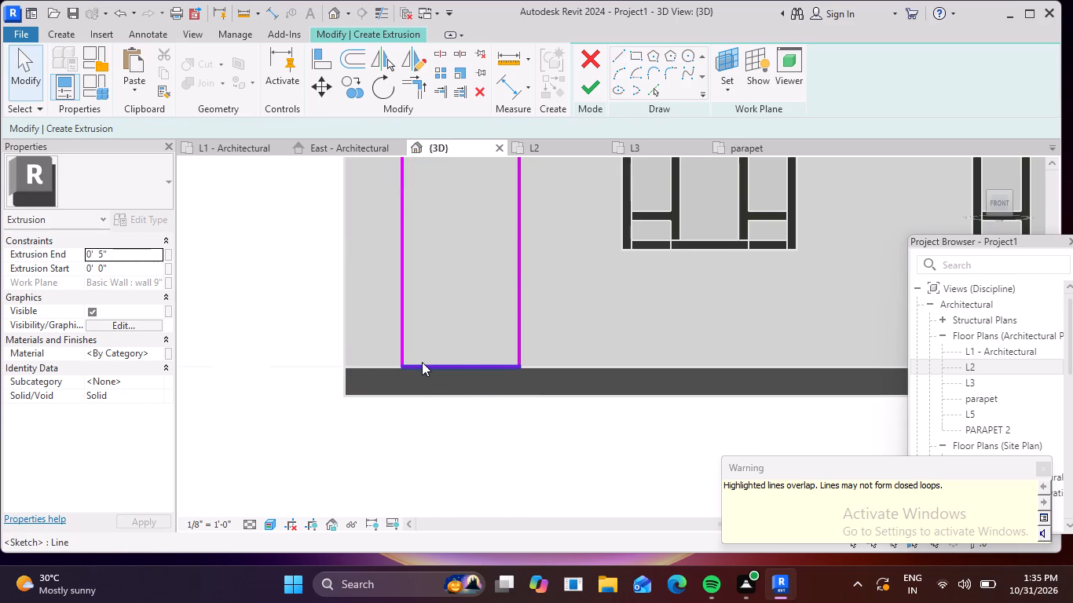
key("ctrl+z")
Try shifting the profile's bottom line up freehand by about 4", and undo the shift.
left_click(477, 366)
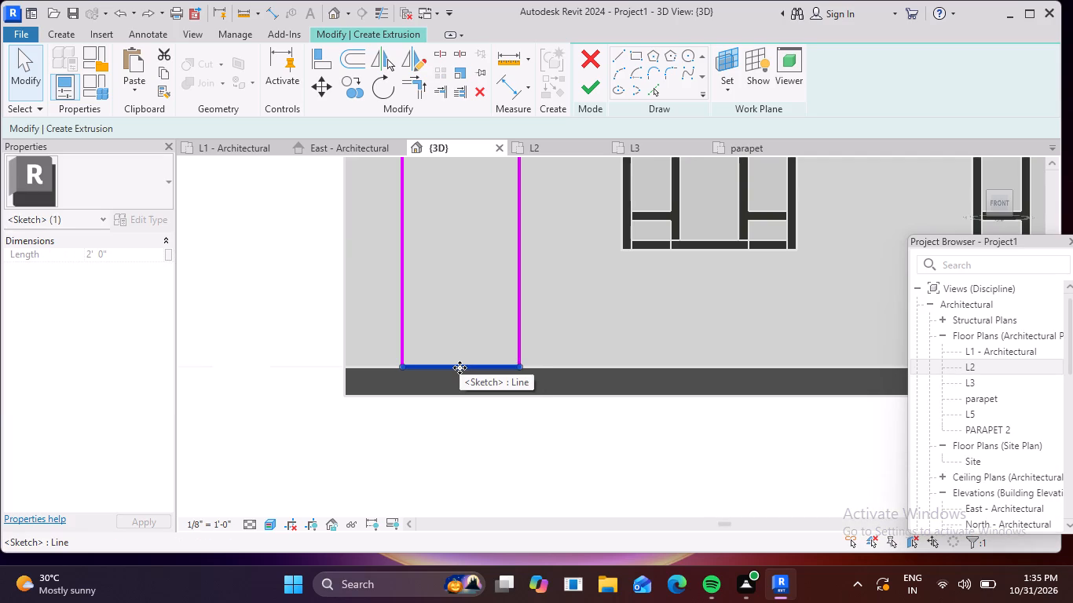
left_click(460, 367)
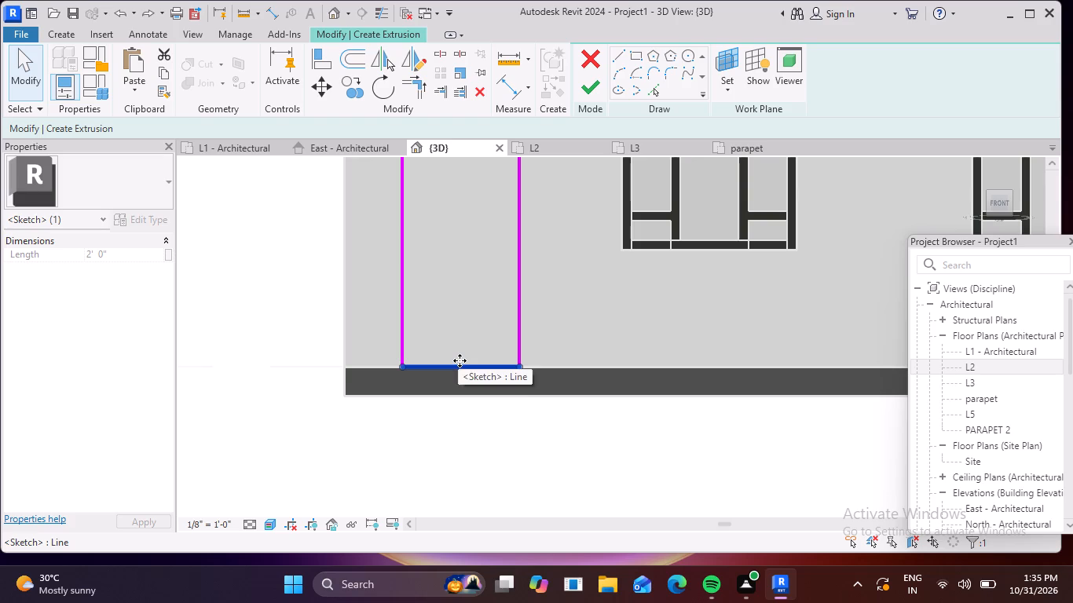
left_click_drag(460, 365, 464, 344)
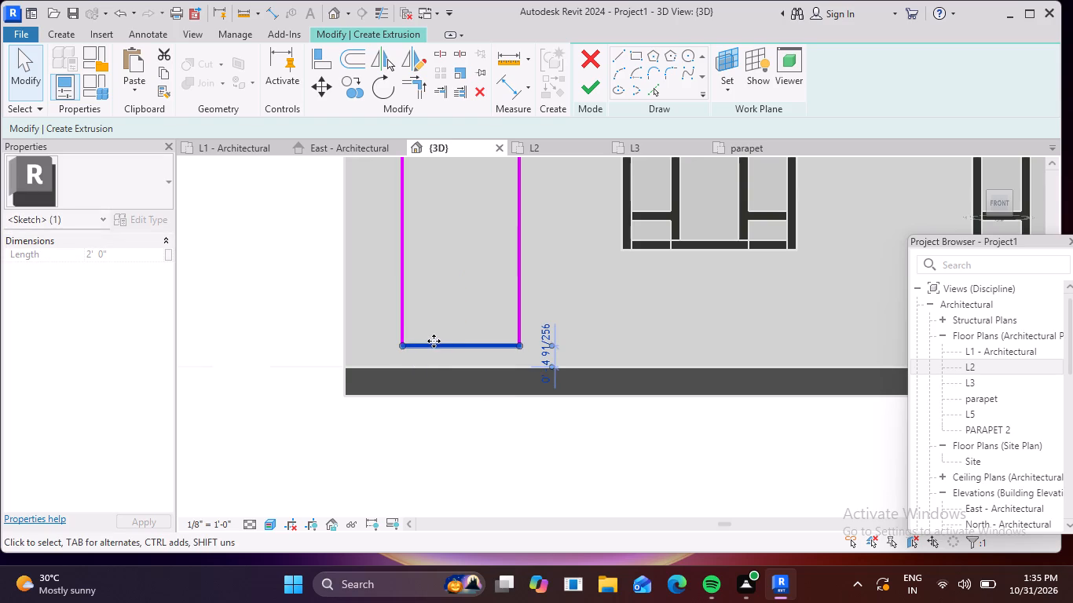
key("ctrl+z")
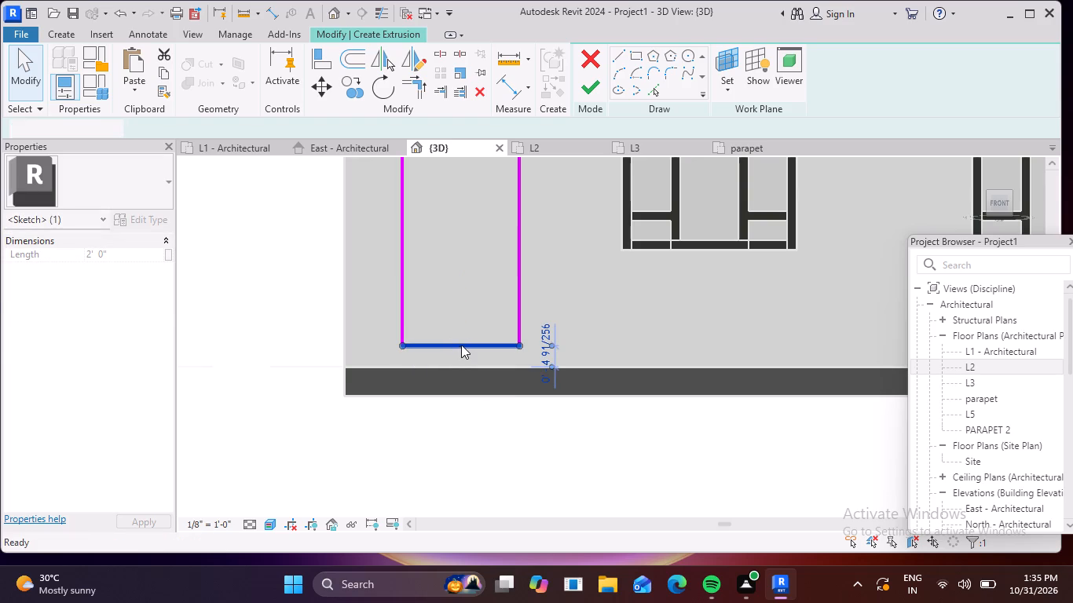
Move the profile's bottom line up 4" from the wall base, using its left endpoint as the base point.
left_click(473, 364)
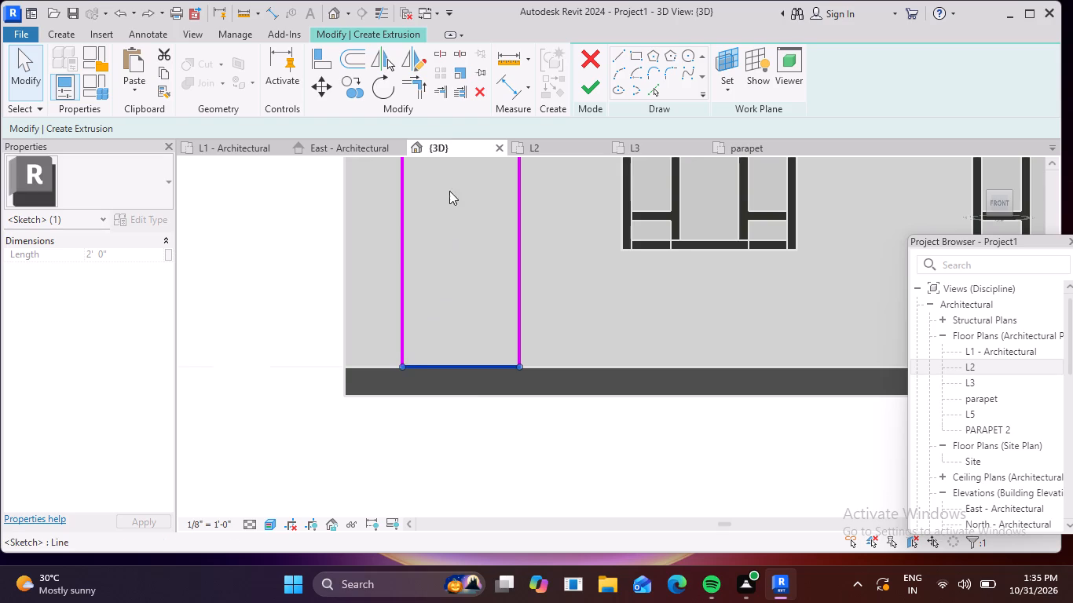
left_click(318, 89)
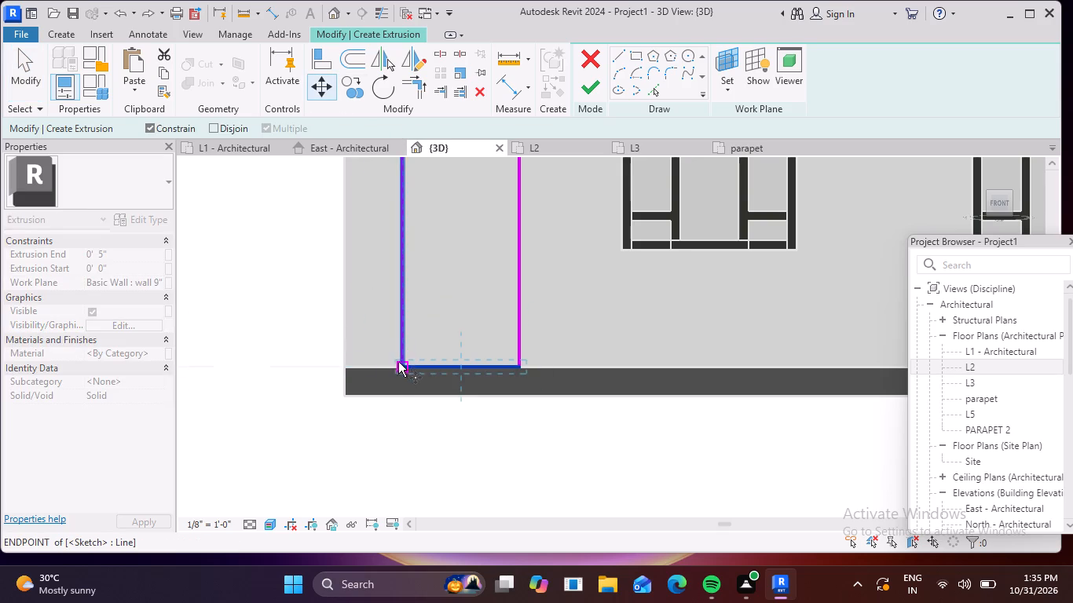
left_click(402, 366)
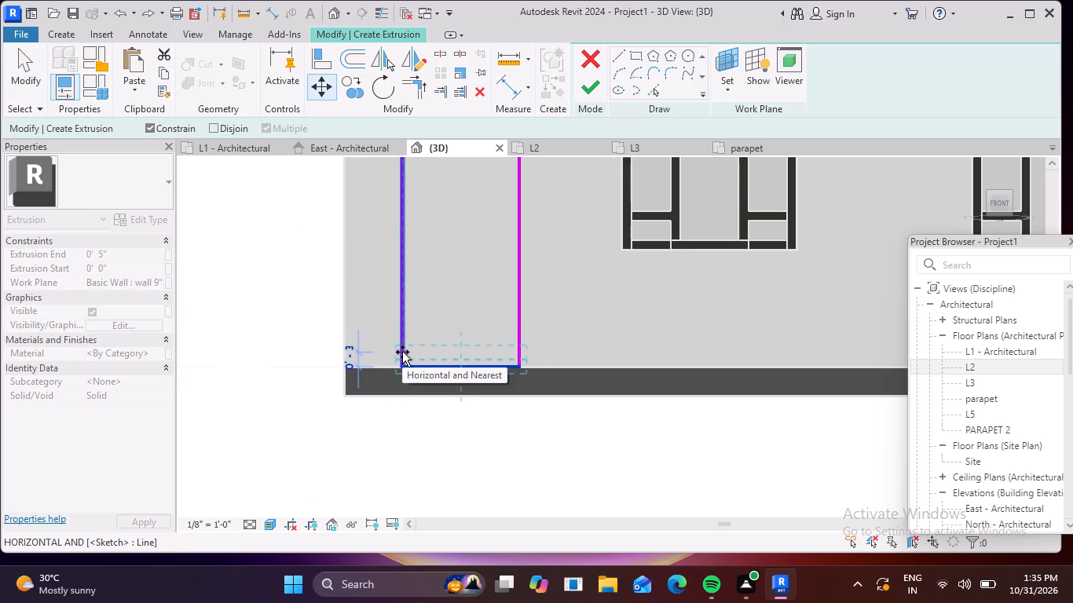
left_click(402, 347)
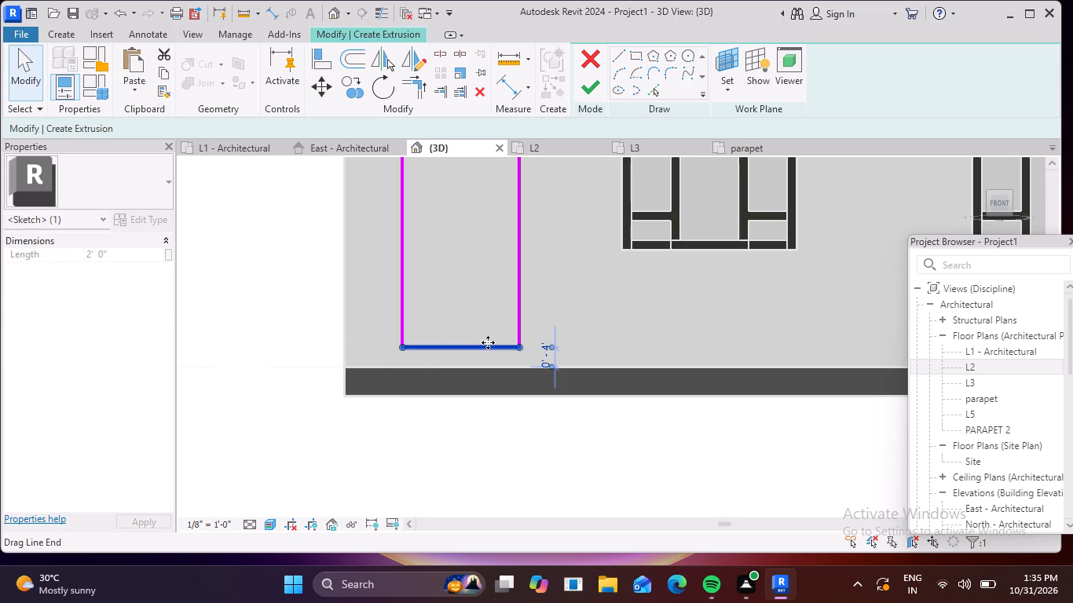
key("Escape")
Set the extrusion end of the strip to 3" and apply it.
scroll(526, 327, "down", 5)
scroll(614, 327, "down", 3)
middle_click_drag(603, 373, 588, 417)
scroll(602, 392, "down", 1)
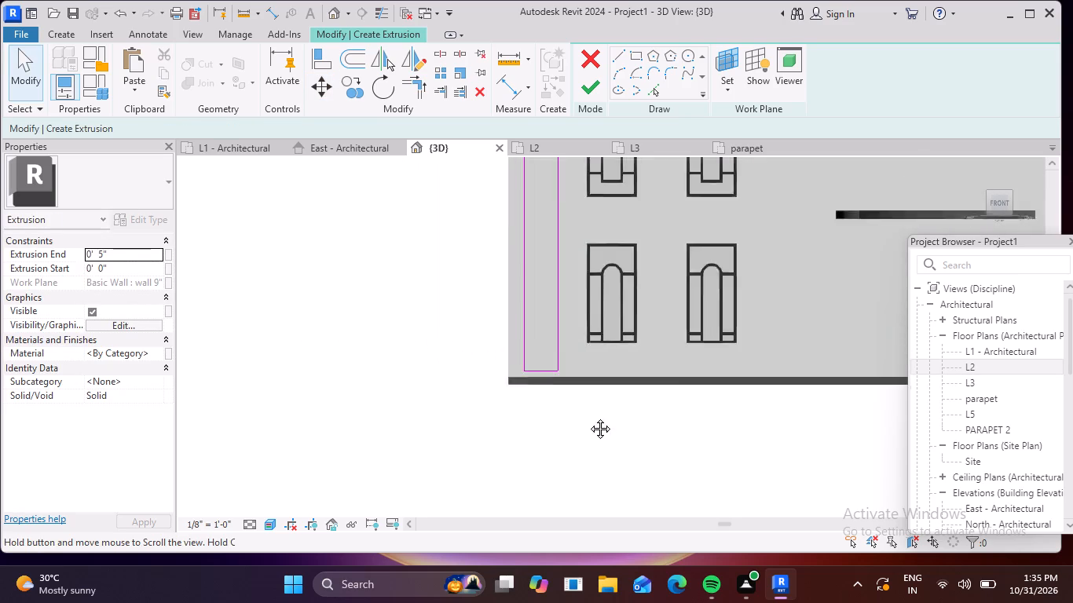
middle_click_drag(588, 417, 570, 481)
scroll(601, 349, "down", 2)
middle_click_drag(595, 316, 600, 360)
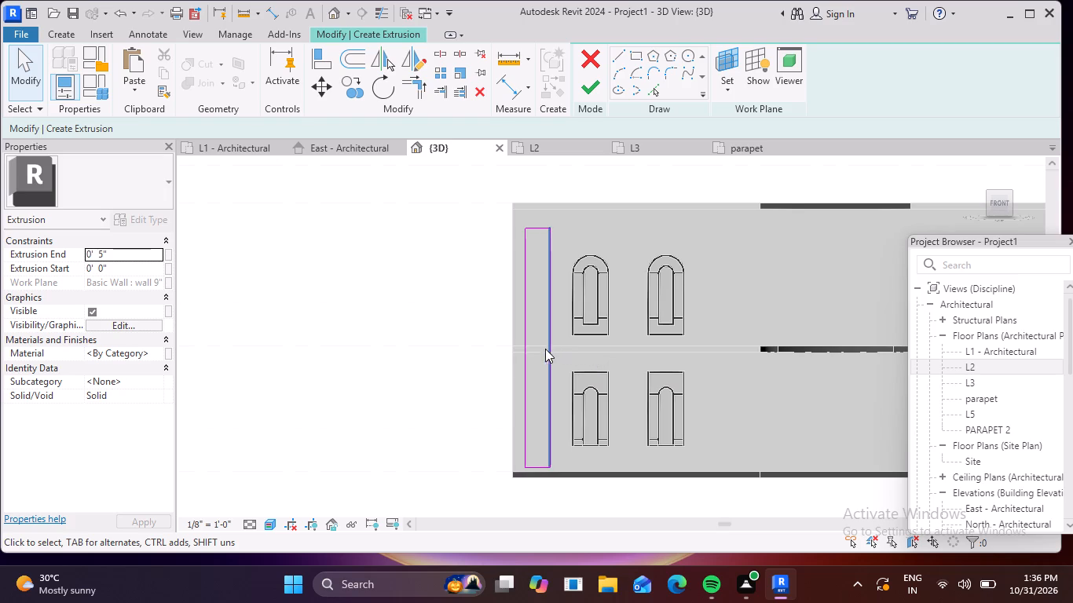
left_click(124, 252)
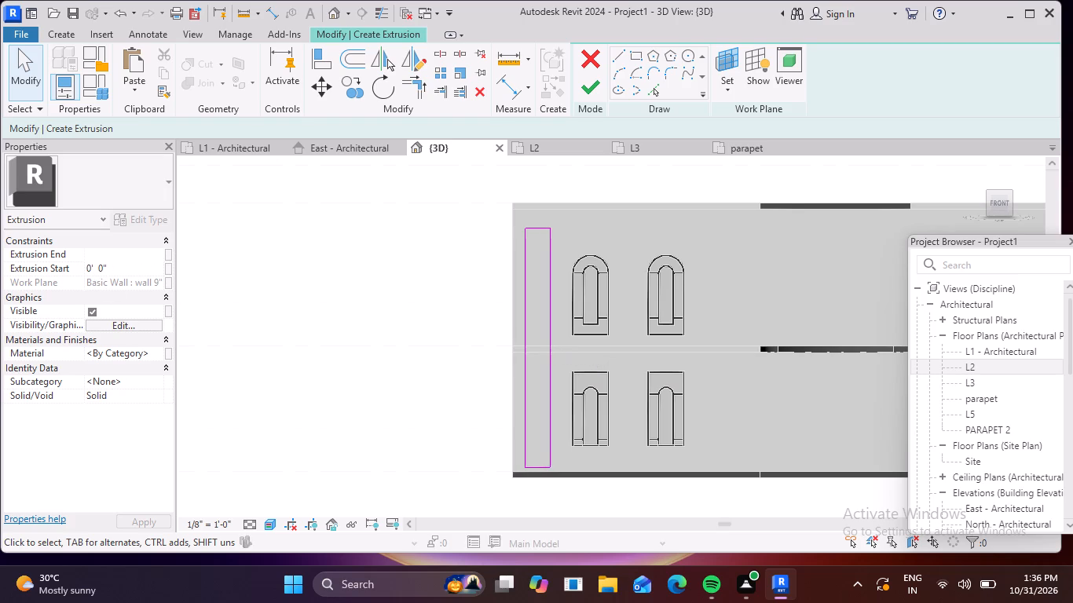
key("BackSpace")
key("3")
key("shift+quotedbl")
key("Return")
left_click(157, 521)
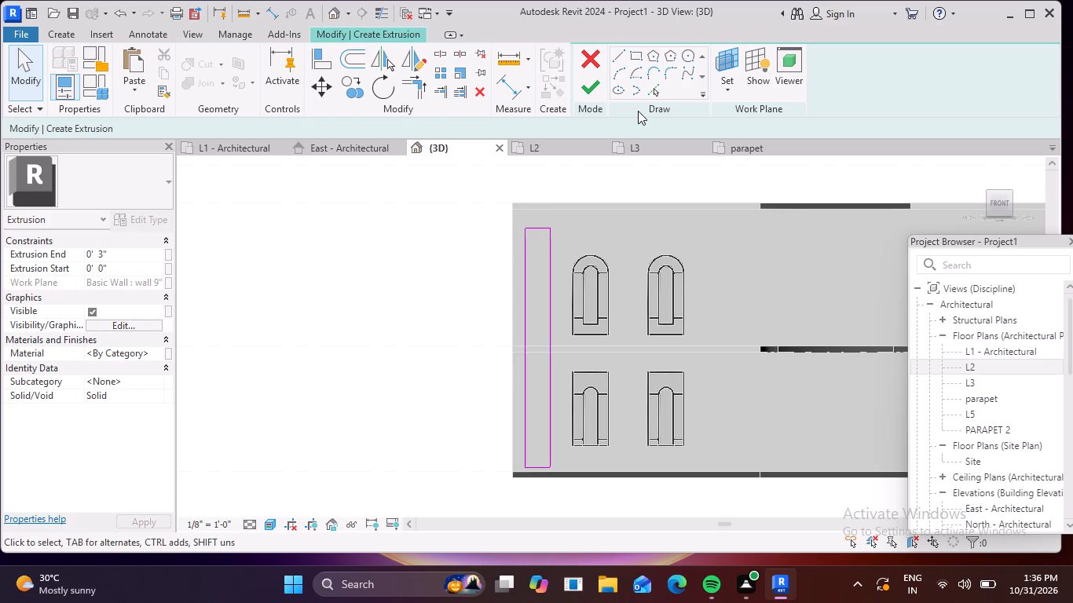
Activate the Rectangle tool, clear its offset value and set the extrusion depth to 4".
left_click(634, 55)
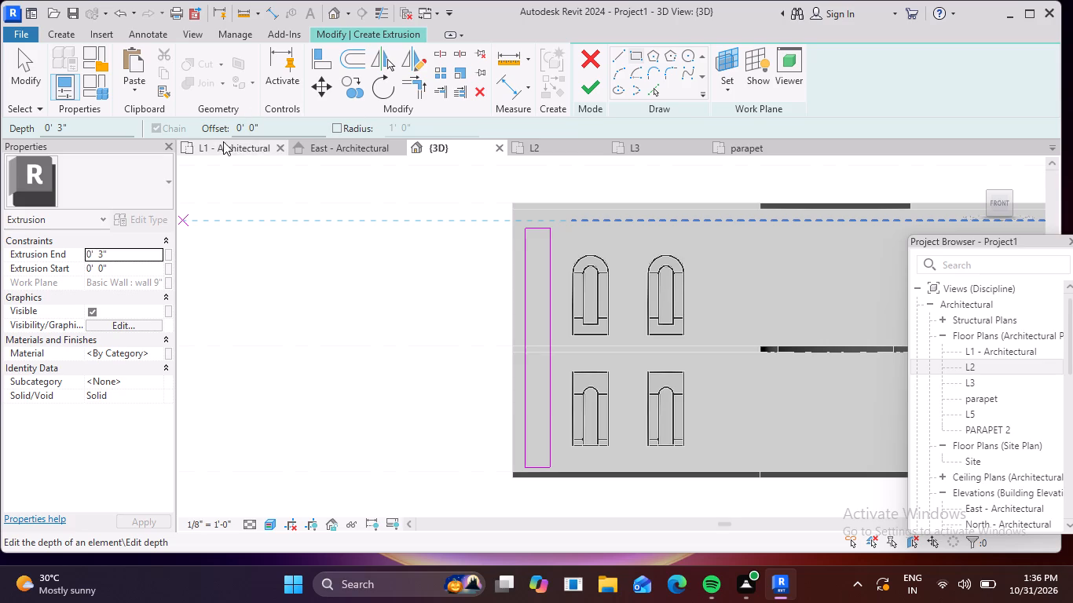
left_click(270, 122)
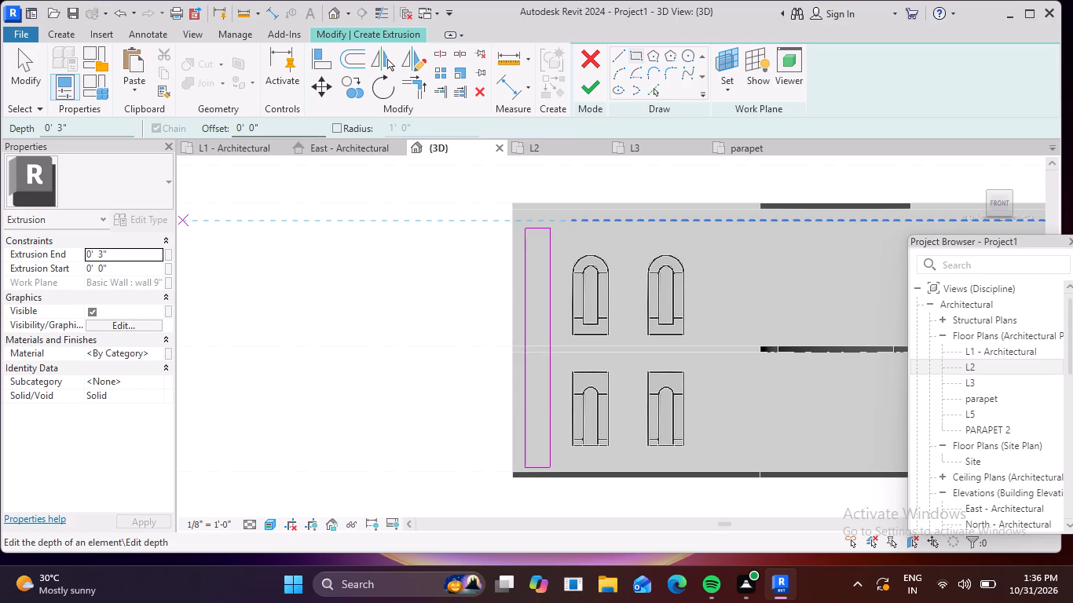
key("BackSpace")
key("BackSpace")
key("BackSpace")
key("BackSpace")
key("BackSpace")
key("BackSpace")
key("BackSpace")
key("BackSpace")
key("BackSpace")
key("BackSpace")
key("BackSpace")
key("BackSpace")
key("BackSpace")
key("BackSpace")
left_click(108, 132)
key("BackSpace")
key("BackSpace")
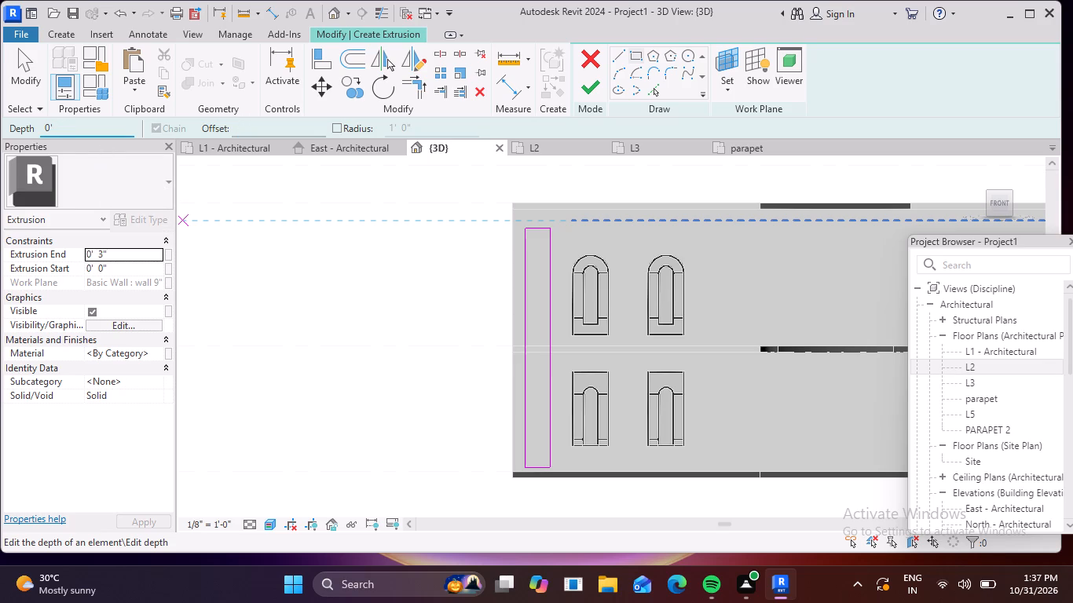
type("4\"")
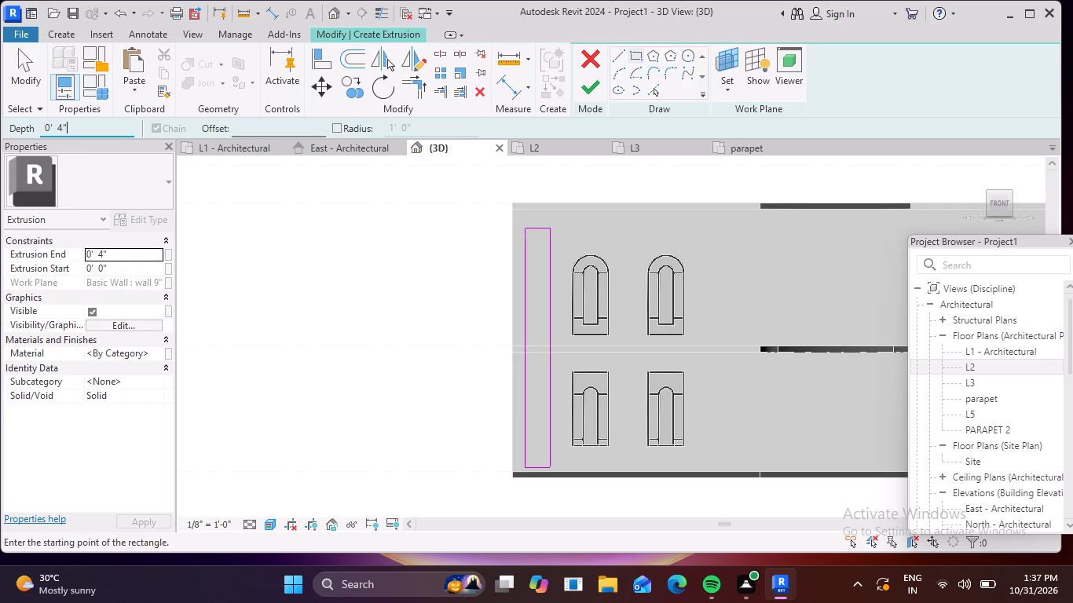
Draw a rectangle between the strip profile's opposite corners with a 3" offset, flipped to lie outside the existing outline.
left_click(280, 126)
type("3\"")
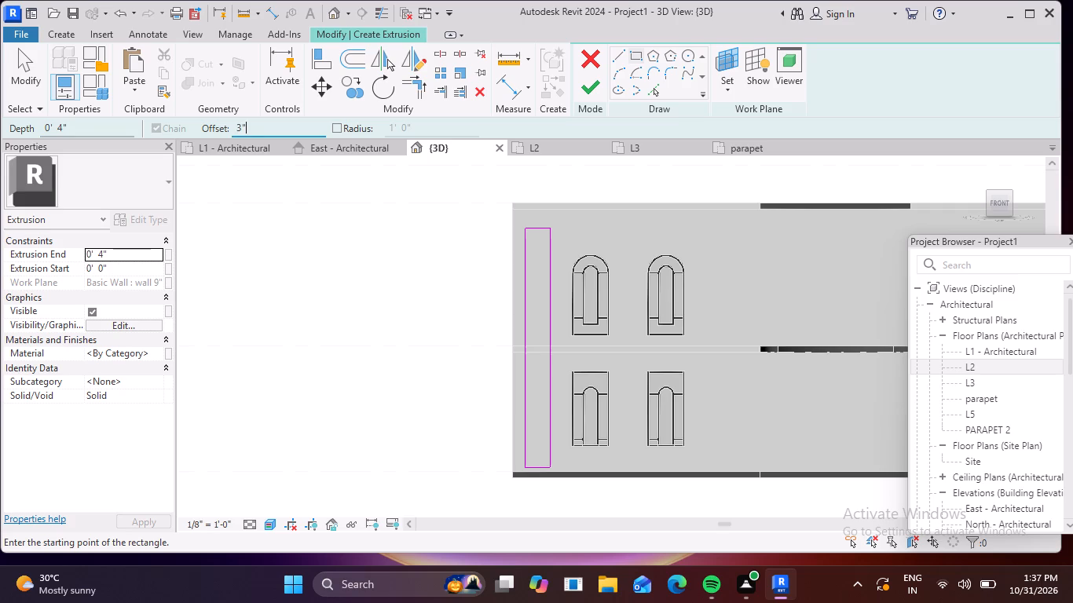
key("Return")
scroll(542, 236, "up", 4)
left_click(511, 222)
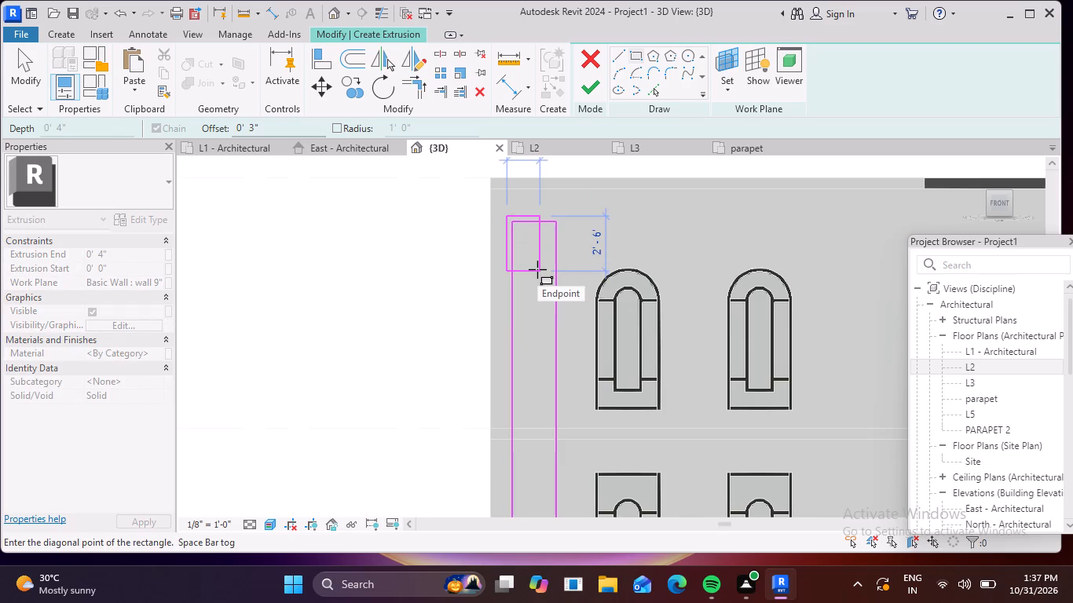
key("space")
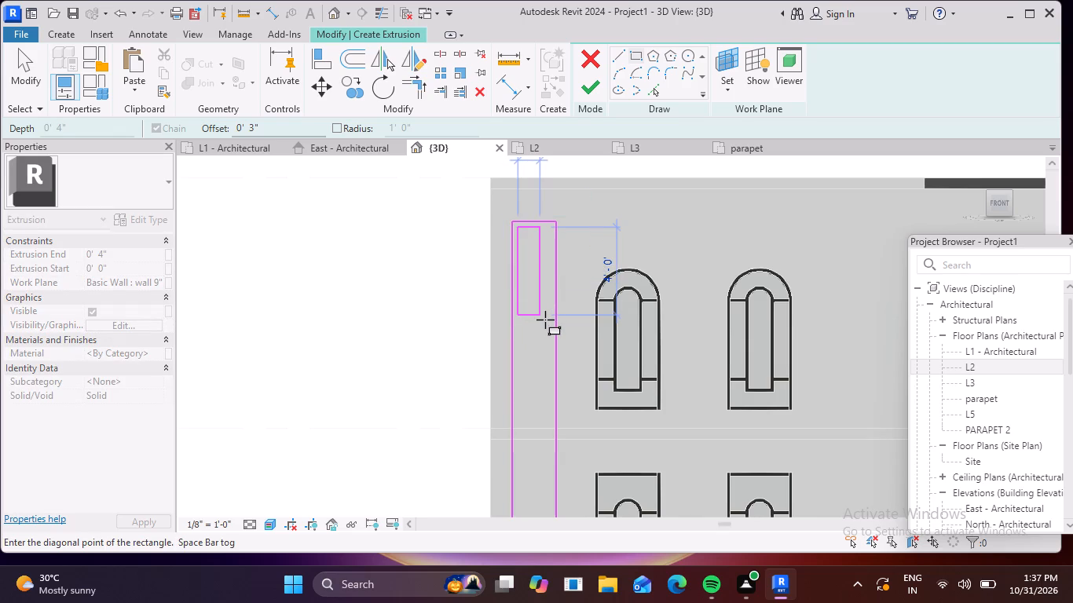
key("space")
scroll(582, 451, "down", 2)
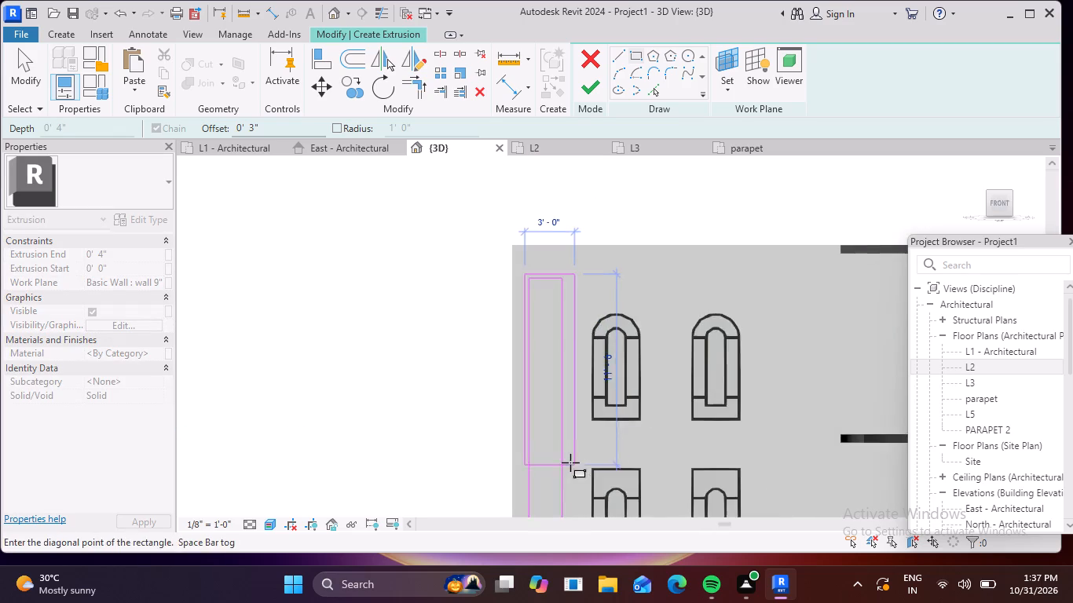
middle_click_drag(568, 465, 567, 297)
scroll(562, 432, "up", 3)
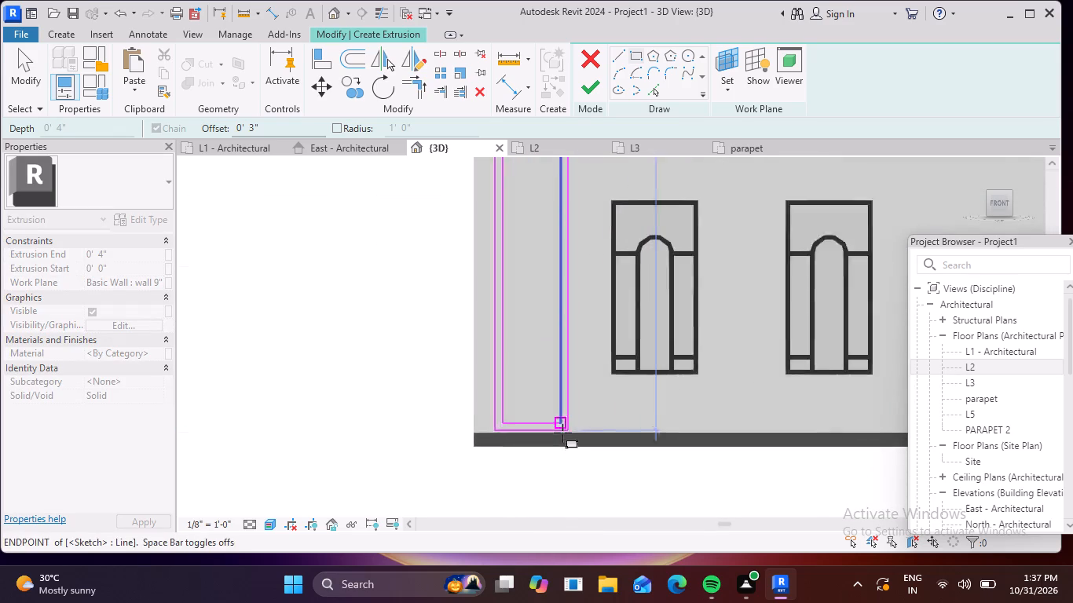
scroll(562, 433, "up", 2)
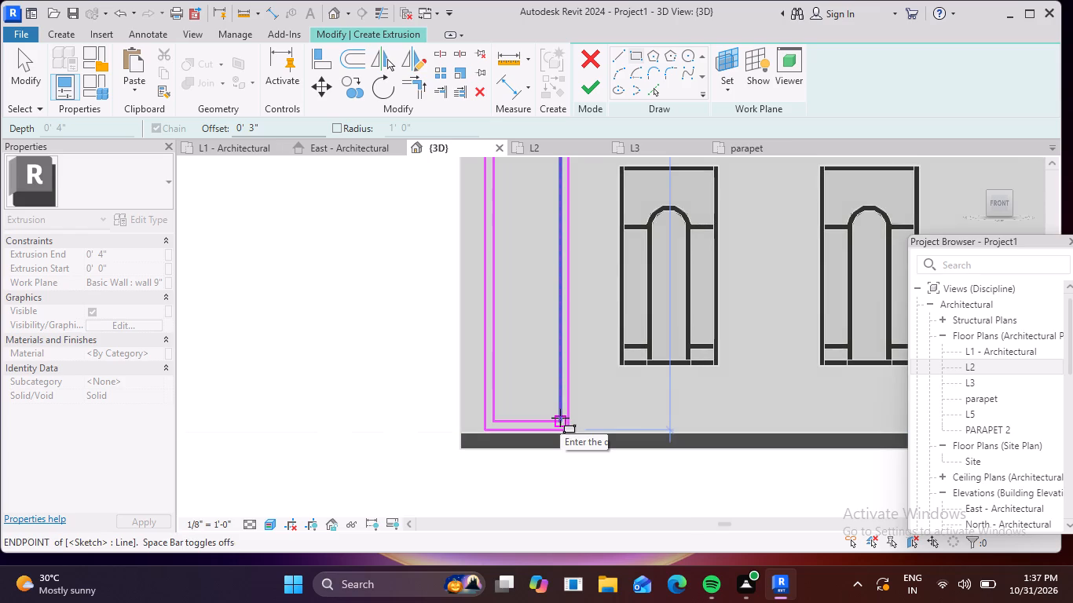
left_click(560, 418)
scroll(727, 373, "down", 6)
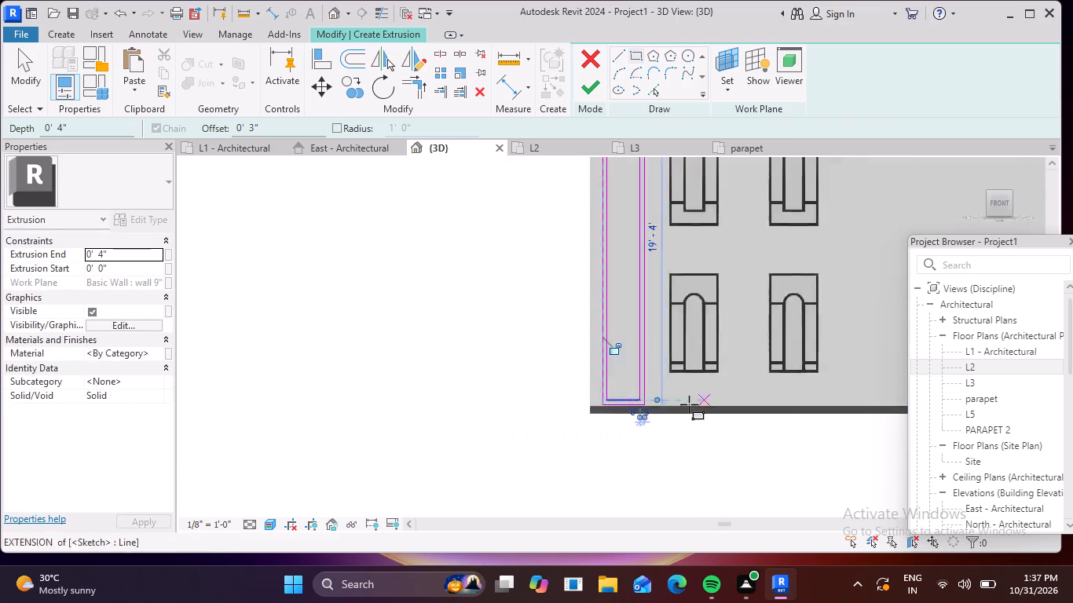
Finish the extrusion sketch of the vertical strip frame near the facade's left end.
scroll(679, 408, "down", 2)
middle_click_drag(646, 443, 535, 533)
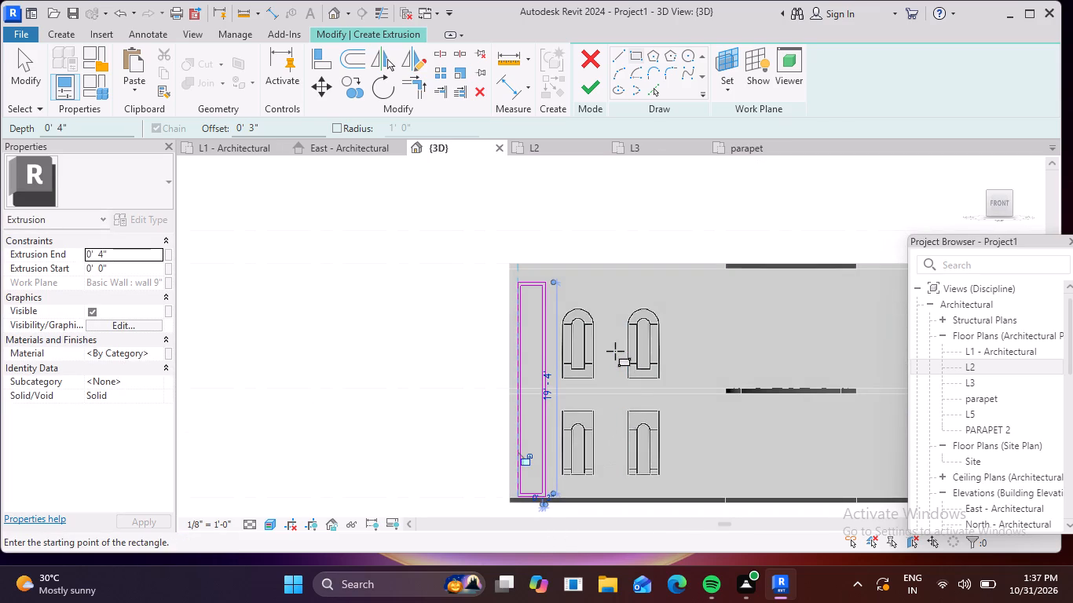
key("Escape")
key("Escape")
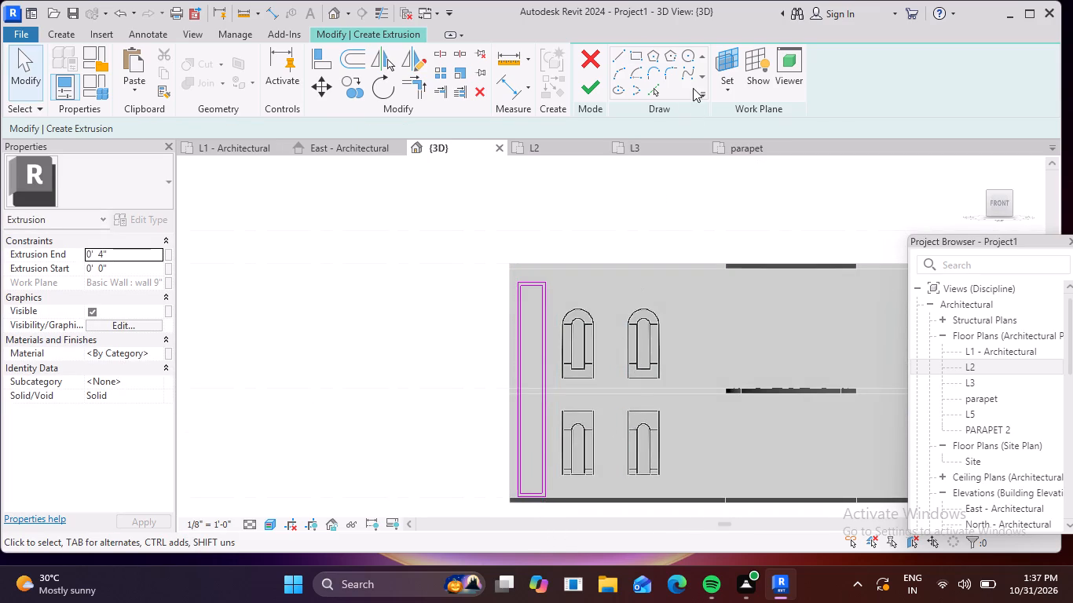
left_click(594, 91)
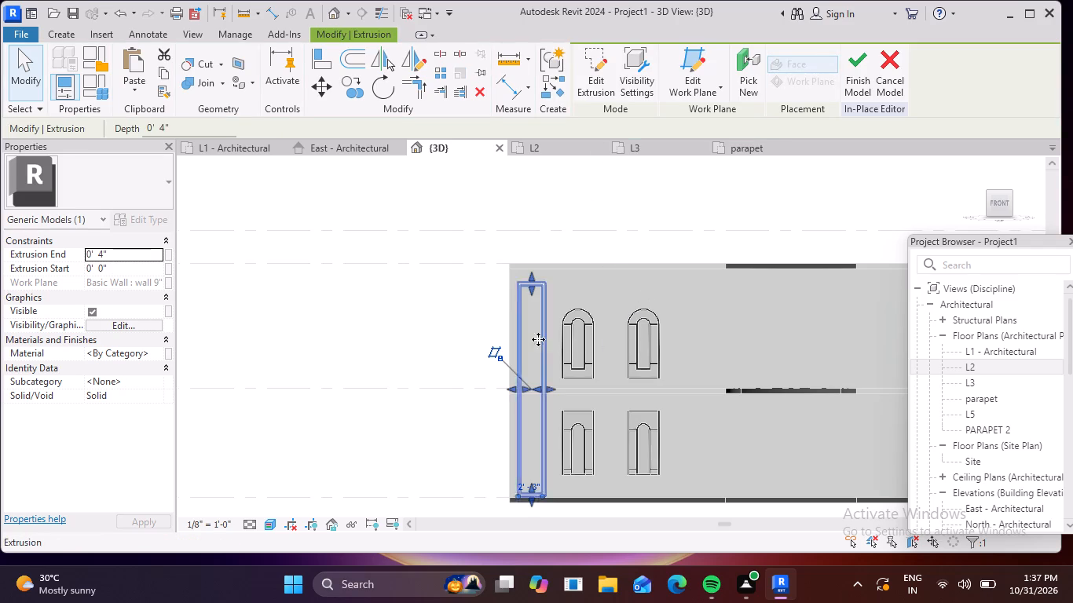
Try the Realistic visual style, then set the 3D view to Consistent Colors and deselect the extrusion.
middle_click_drag(344, 280, 407, 353, "shift")
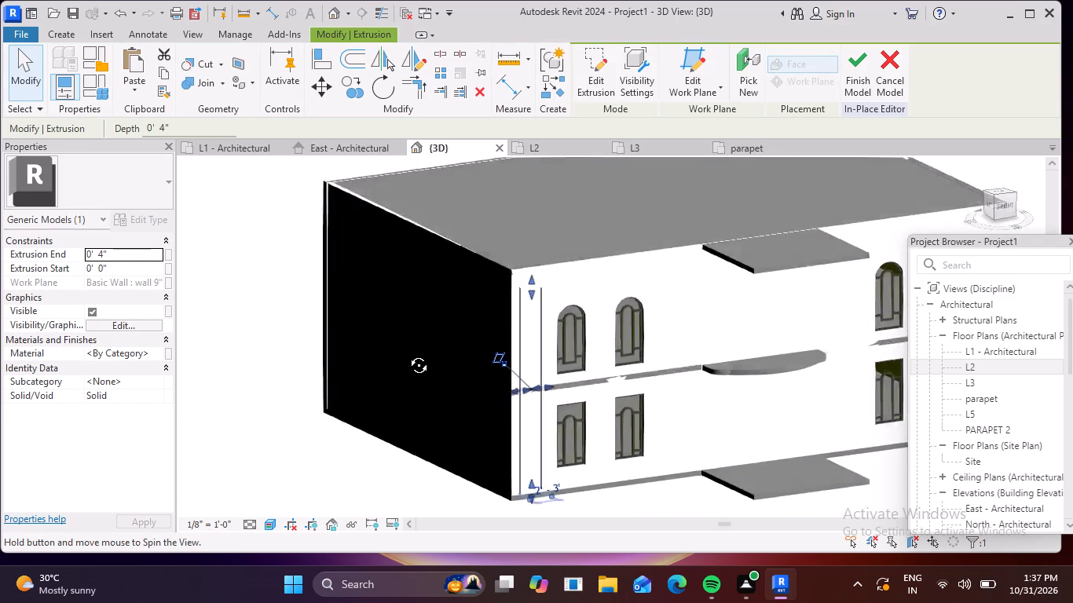
middle_click_drag(407, 353, 478, 365, "shift")
scroll(530, 306, "up", 5)
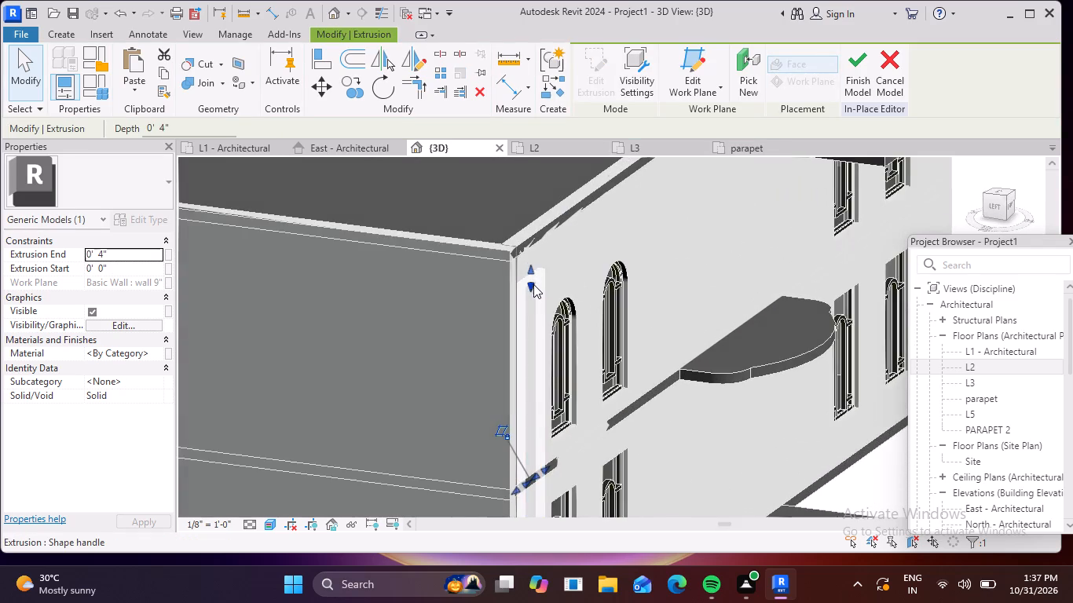
scroll(534, 289, "up", 6)
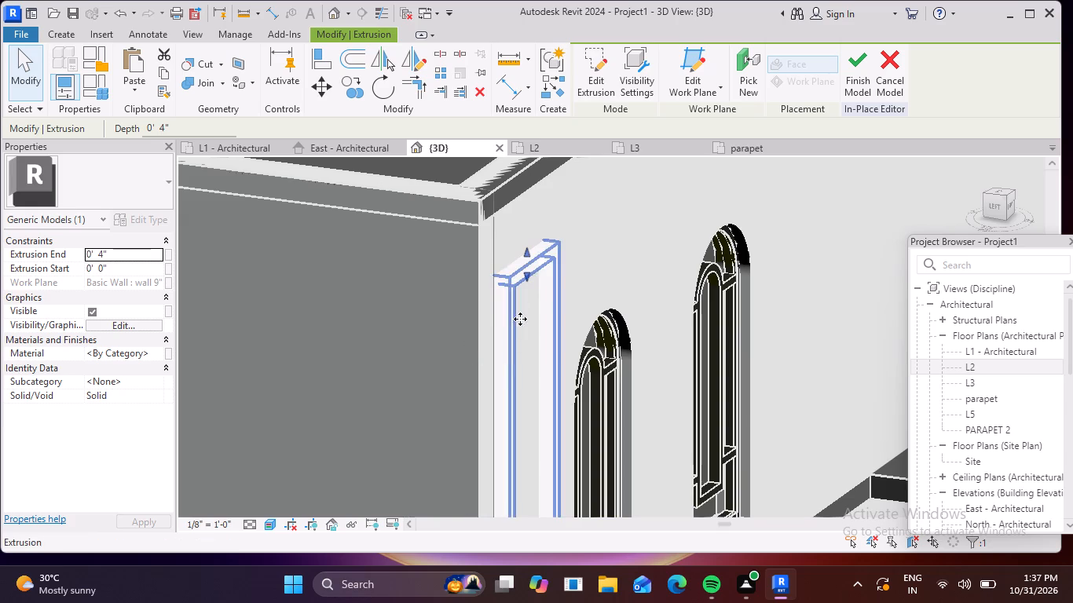
left_click(273, 526)
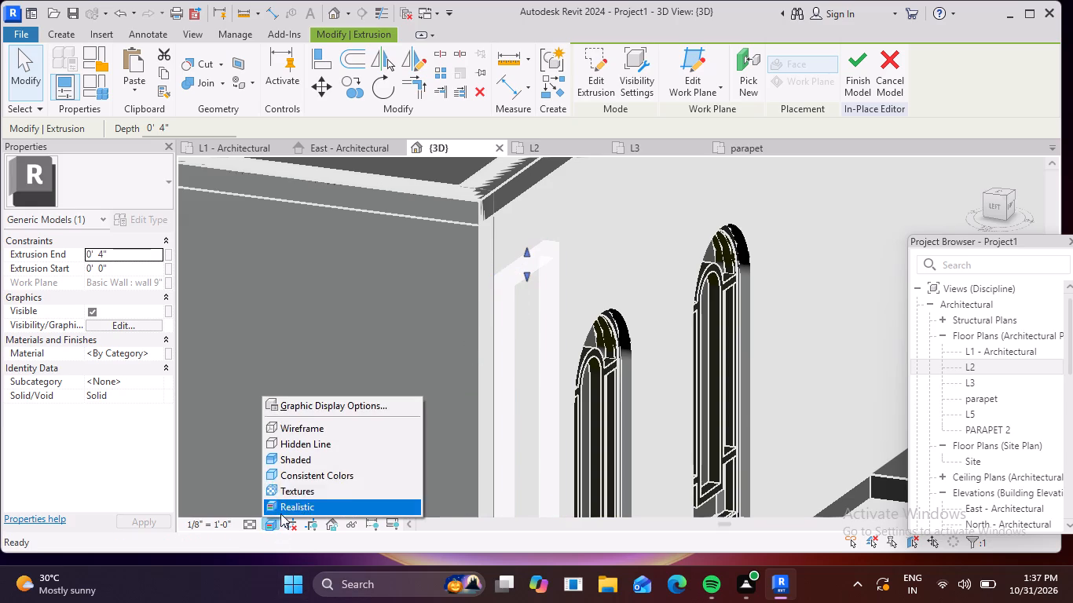
left_click(309, 502)
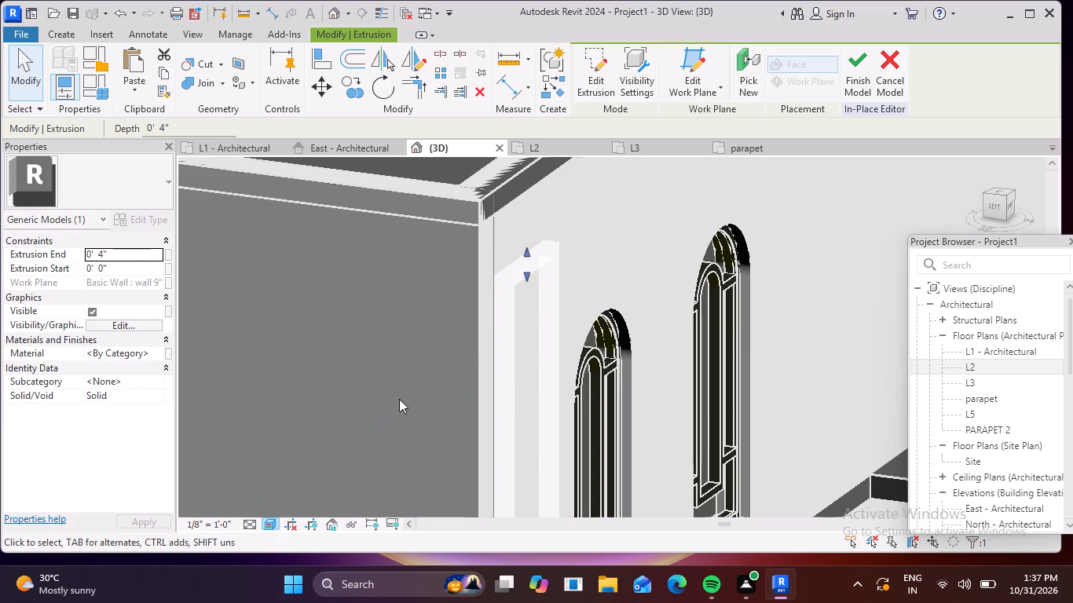
left_click(272, 528)
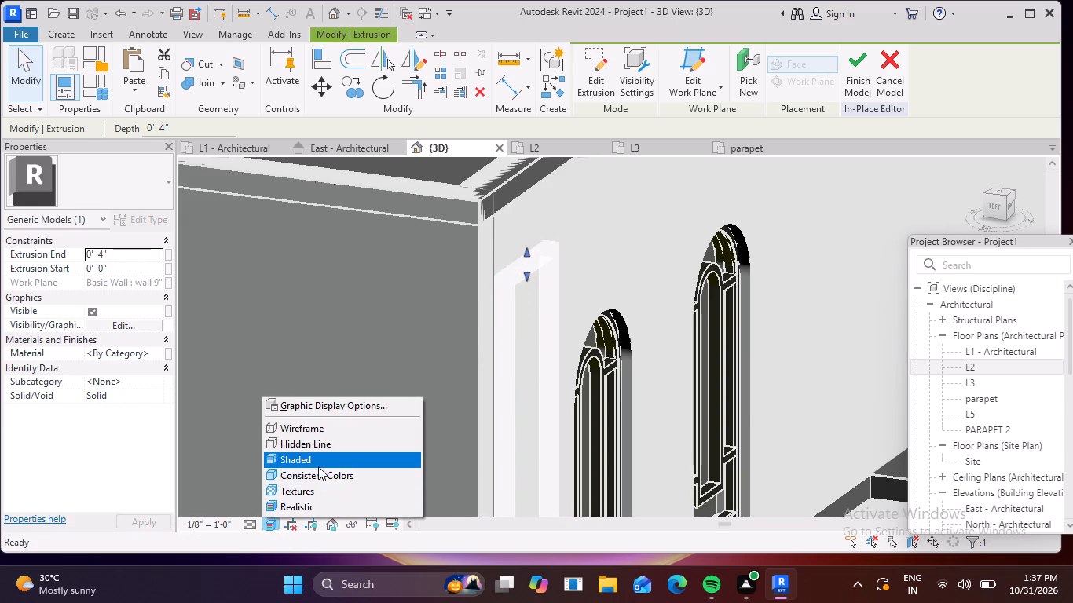
left_click(313, 480)
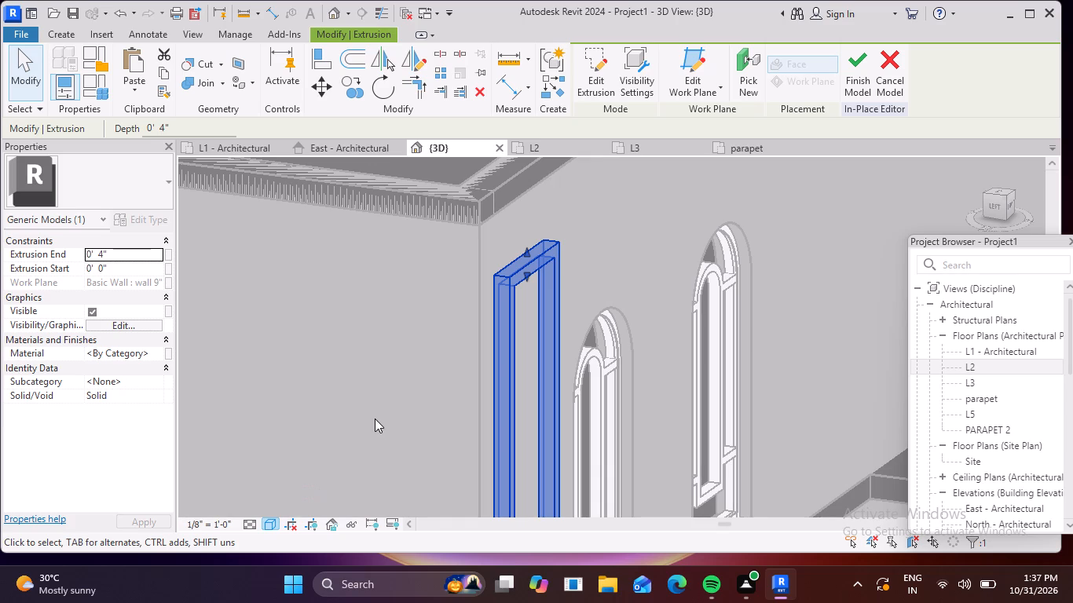
key("Escape")
Set the depth of the vertical strip frame's extrusion to 10".
scroll(373, 418, "down", 3)
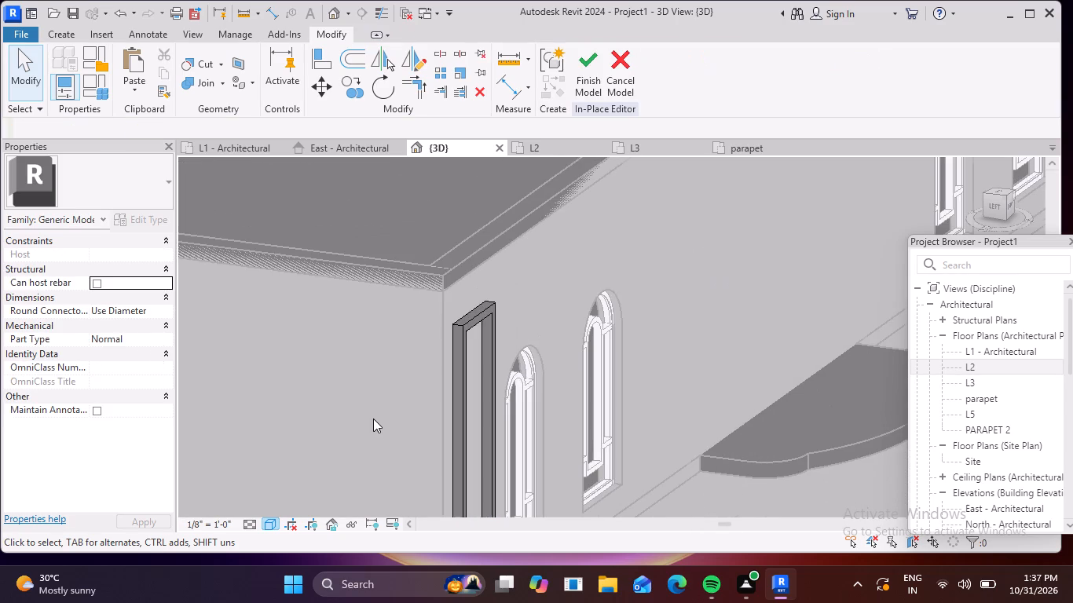
middle_click_drag(608, 415, 626, 277)
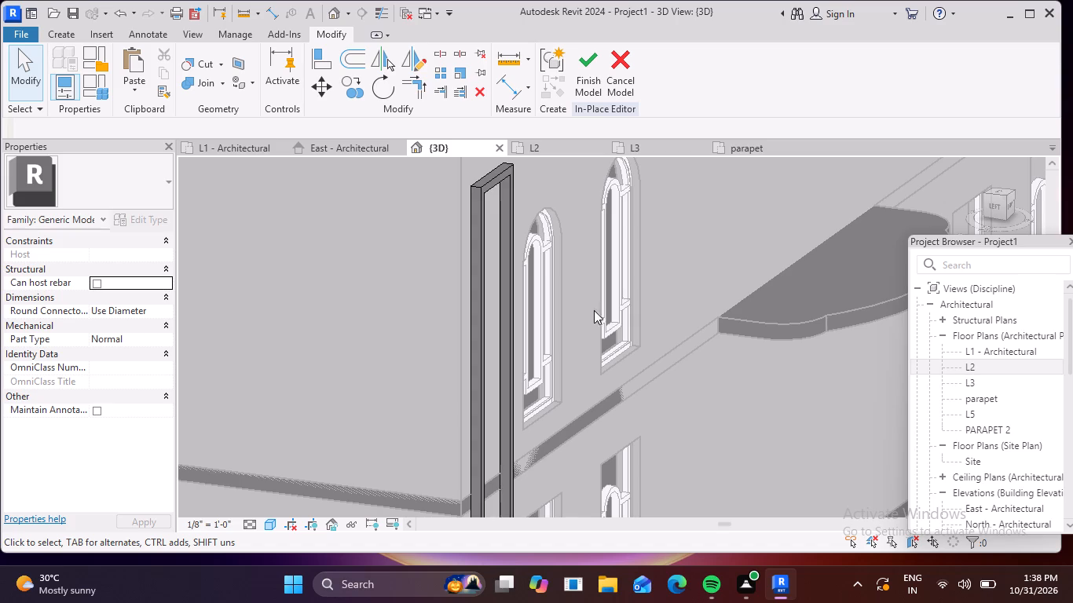
scroll(540, 250, "up", 2)
scroll(486, 224, "down", 1)
middle_click_drag(489, 235, 487, 338)
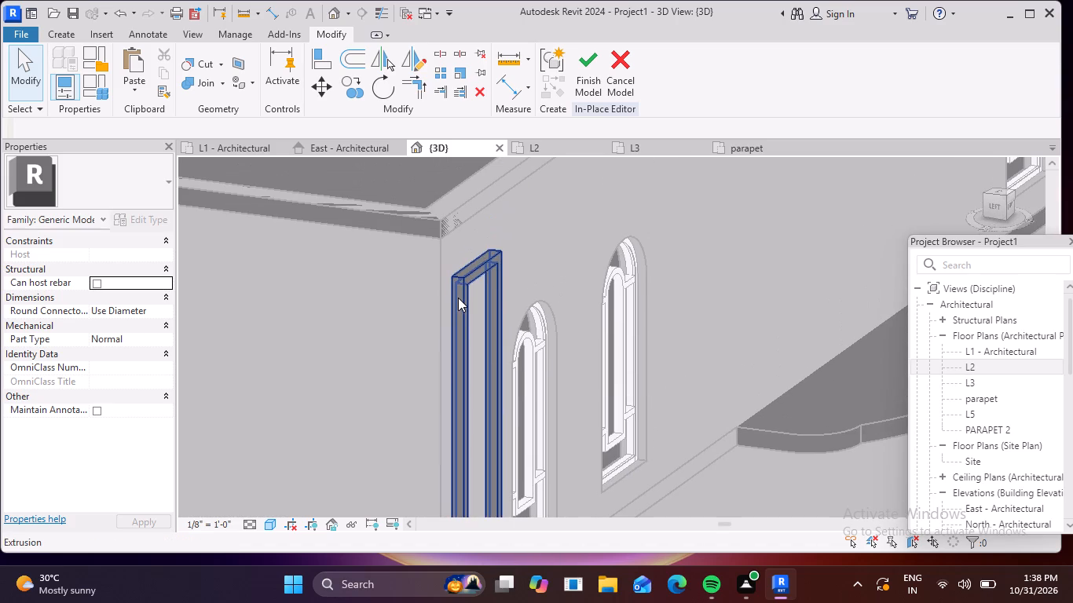
left_click(456, 290)
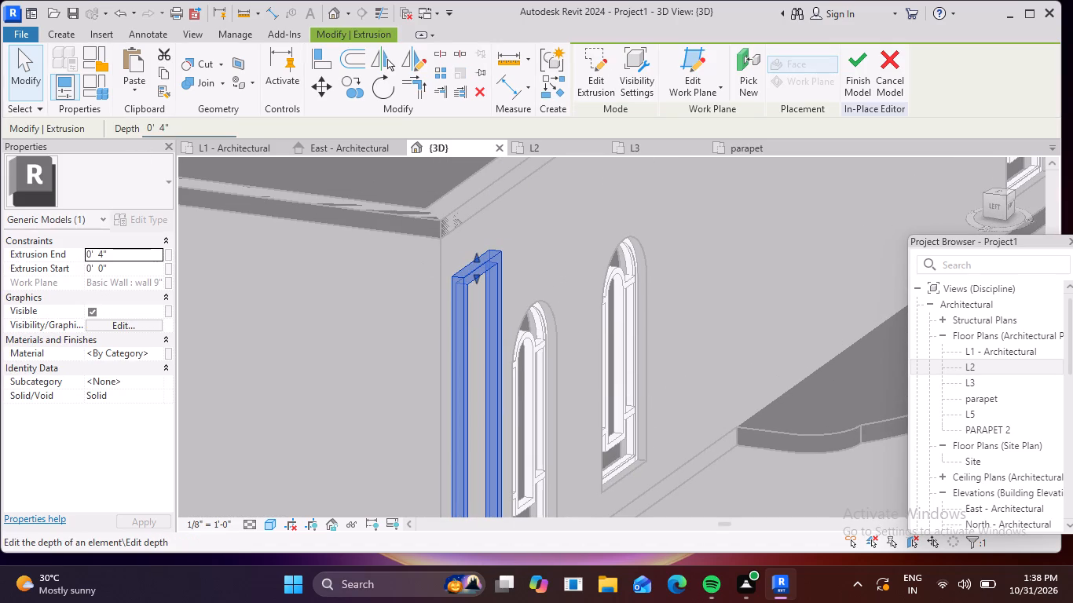
left_click(175, 129)
key("BackSpace")
key("BackSpace")
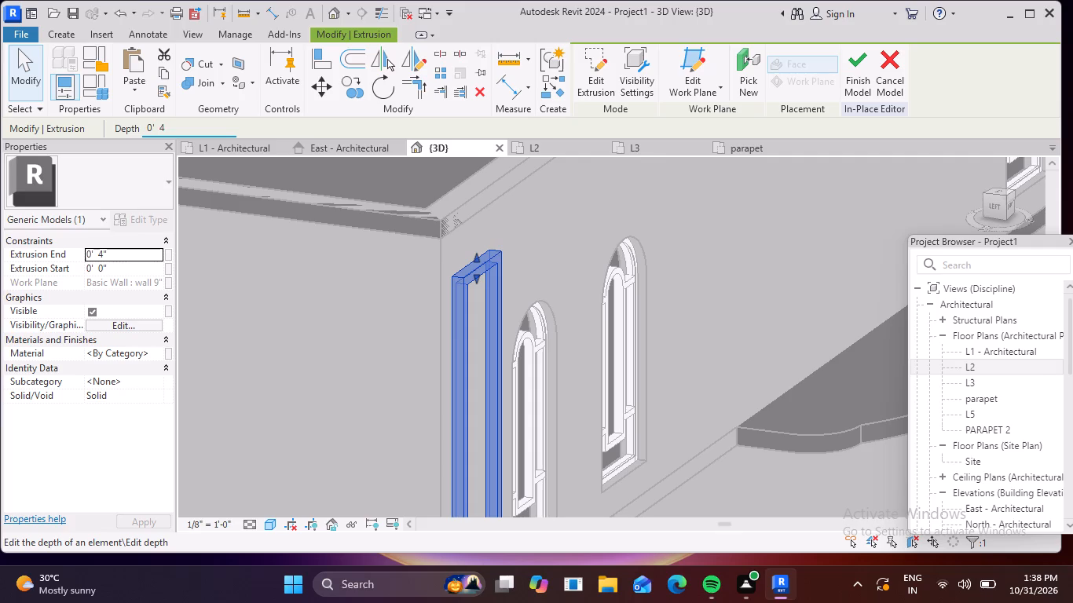
key("1")
key("0")
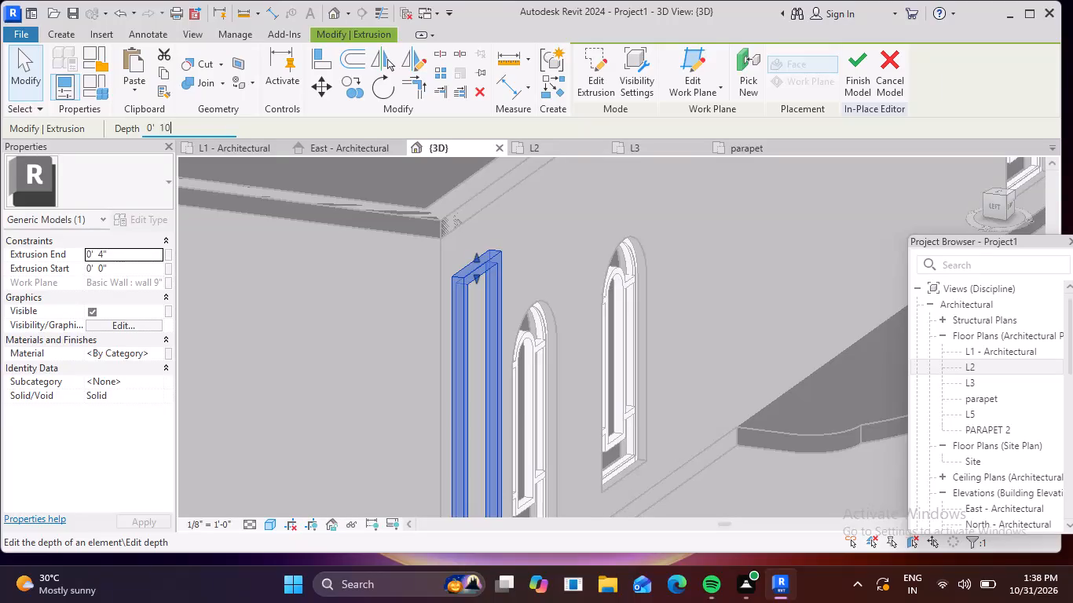
key("shift+quotedbl")
key("Return")
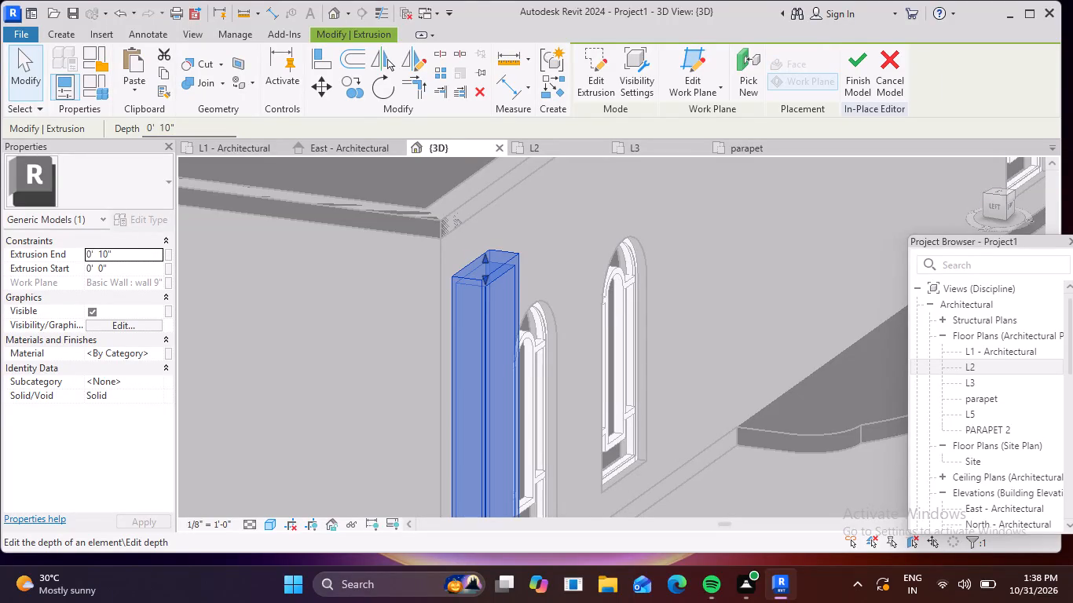
key("Escape")
Examine the deepened strip frame against the facade from the building corner and from the front.
scroll(281, 378, "down", 5)
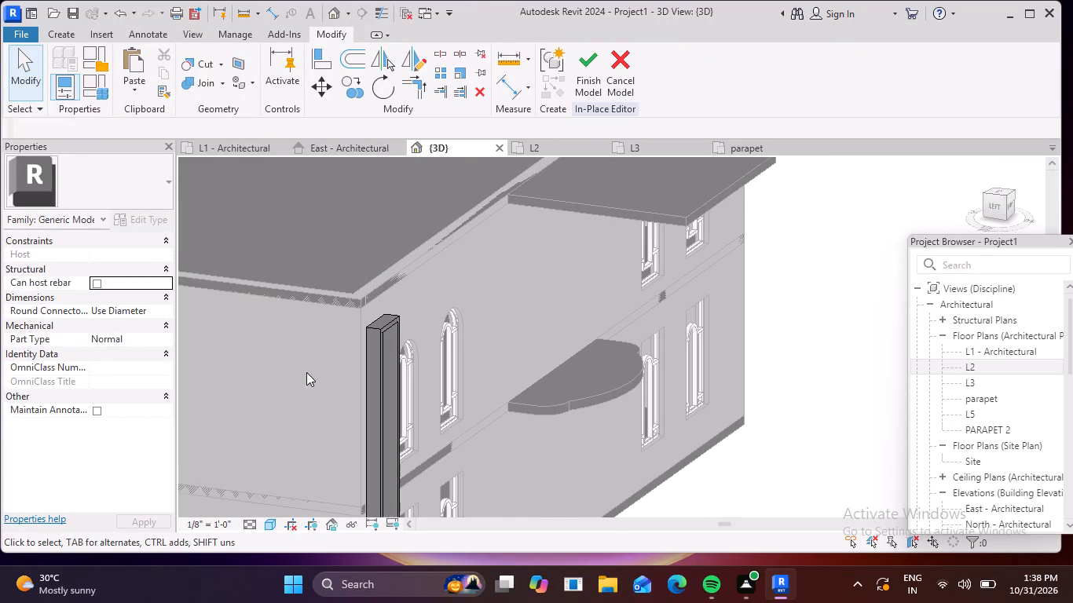
middle_click_drag(416, 328, 440, 254)
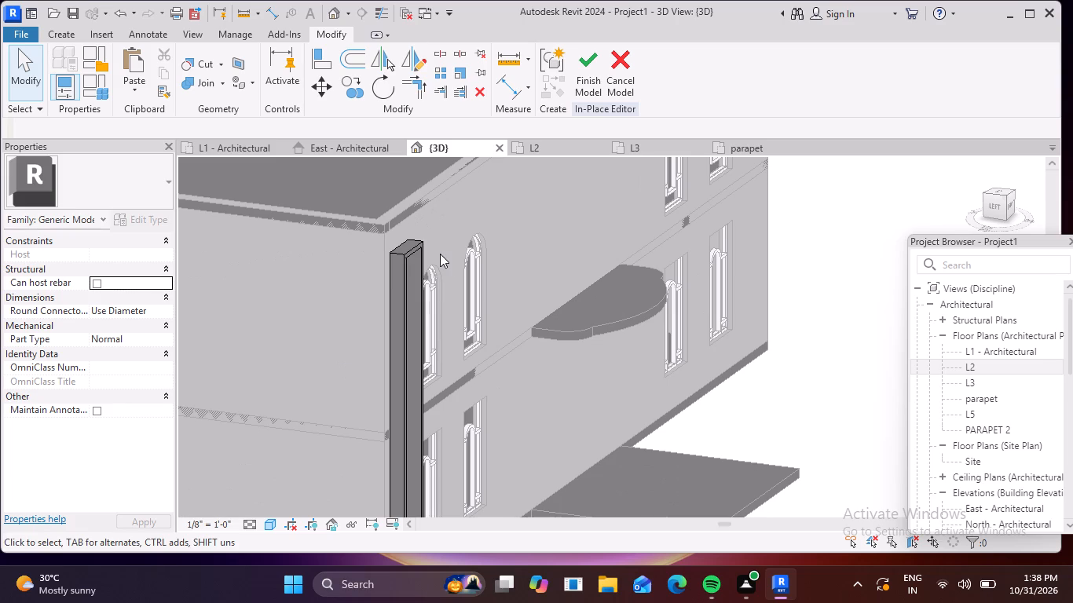
scroll(440, 254, "down", 3)
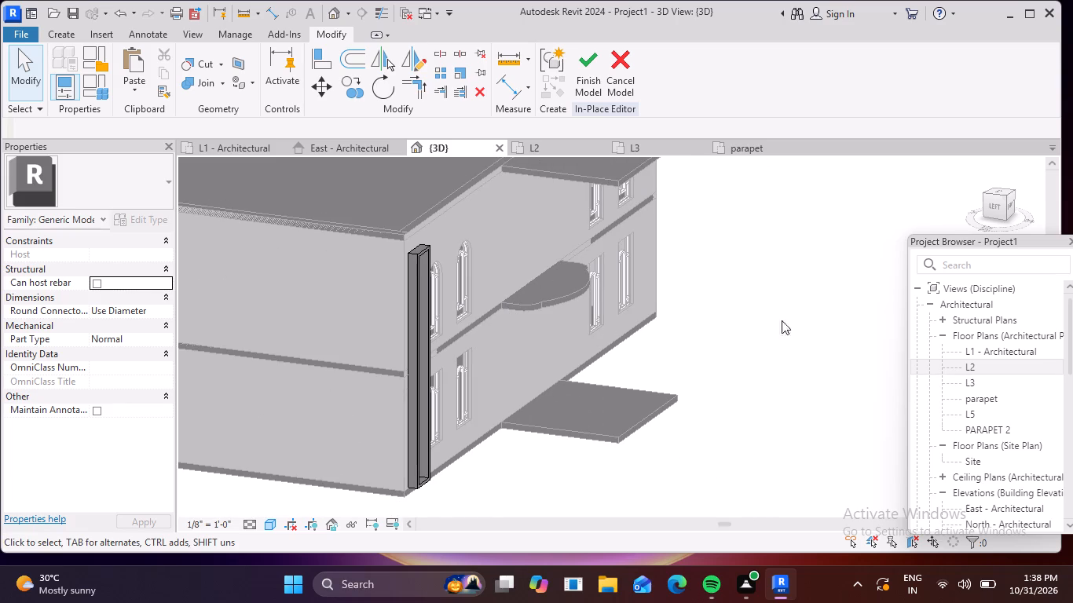
left_click(1009, 205)
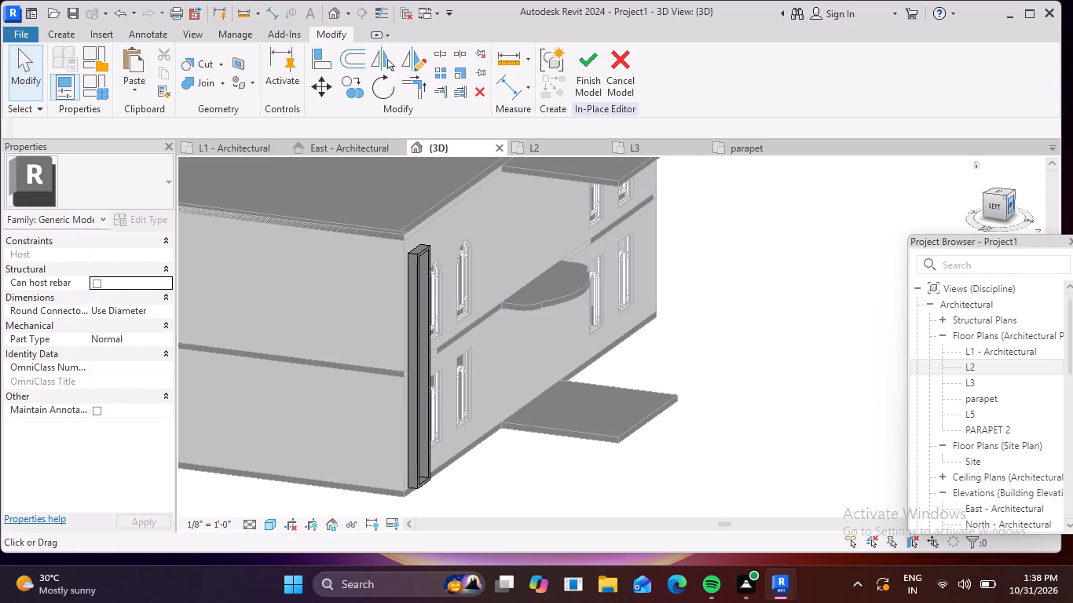
scroll(735, 291, "up", 6)
scroll(445, 416, "up", 7)
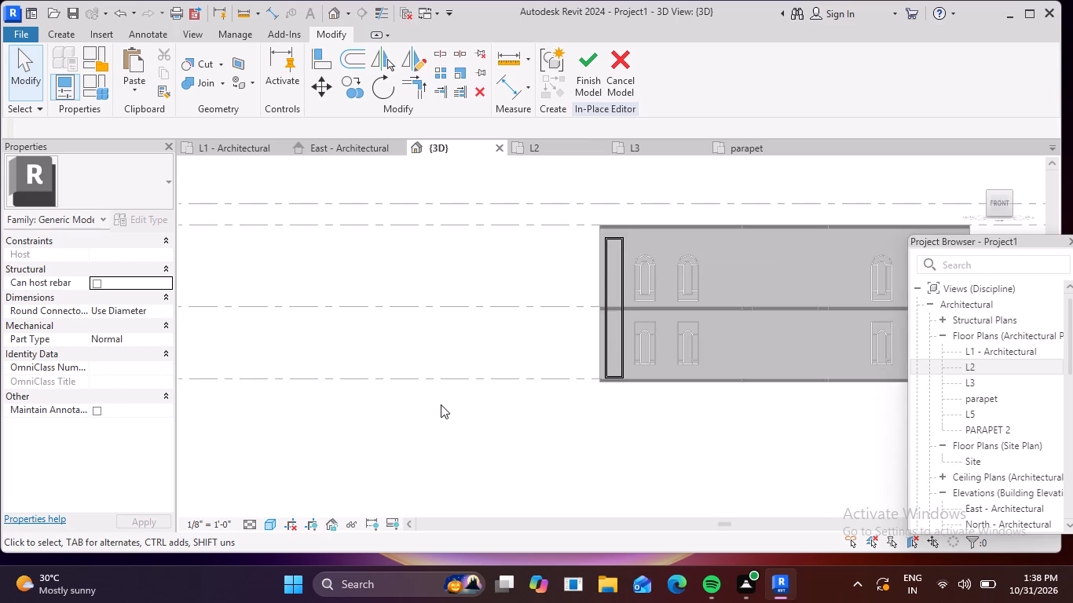
scroll(639, 305, "up", 5)
middle_click_drag(674, 281, 659, 338)
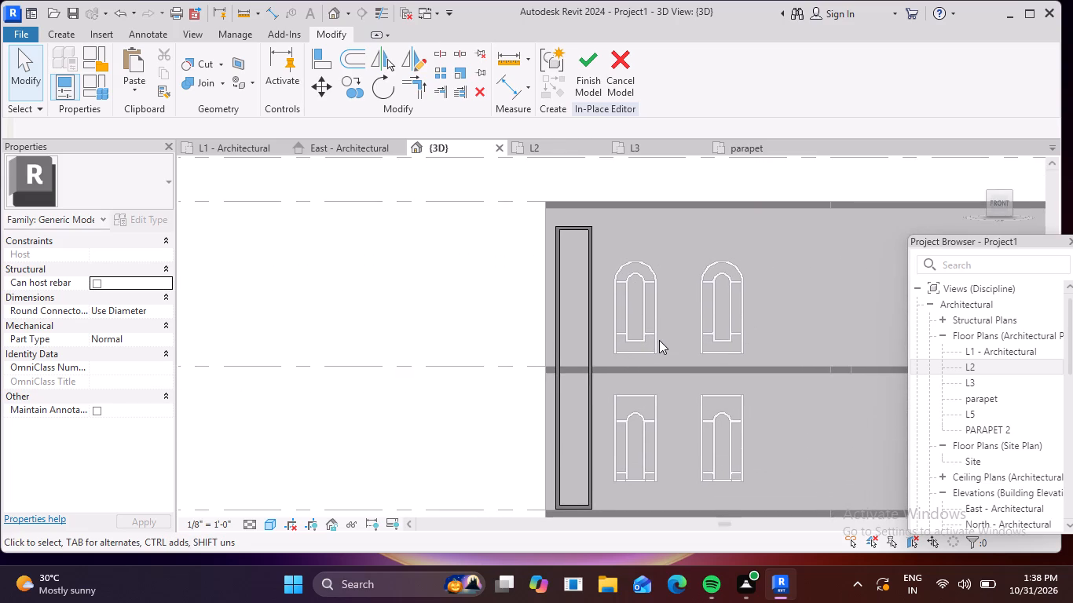
scroll(687, 291, "up", 3)
middle_click_drag(685, 291, 663, 360)
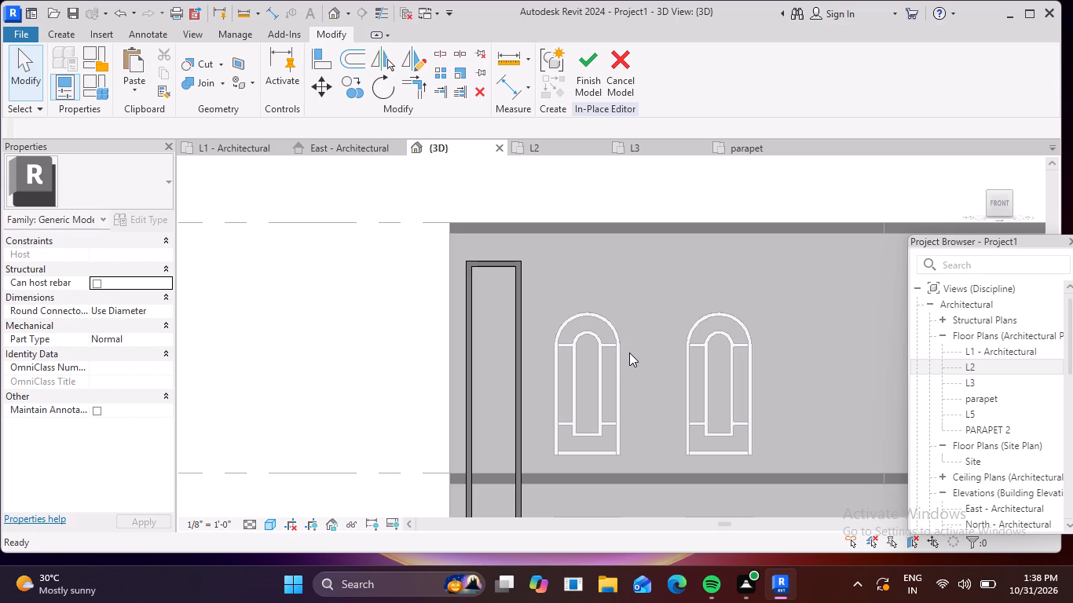
Start another extrusion similar to the strip frame's and pick the frame's top face as its work plane.
left_click(518, 265)
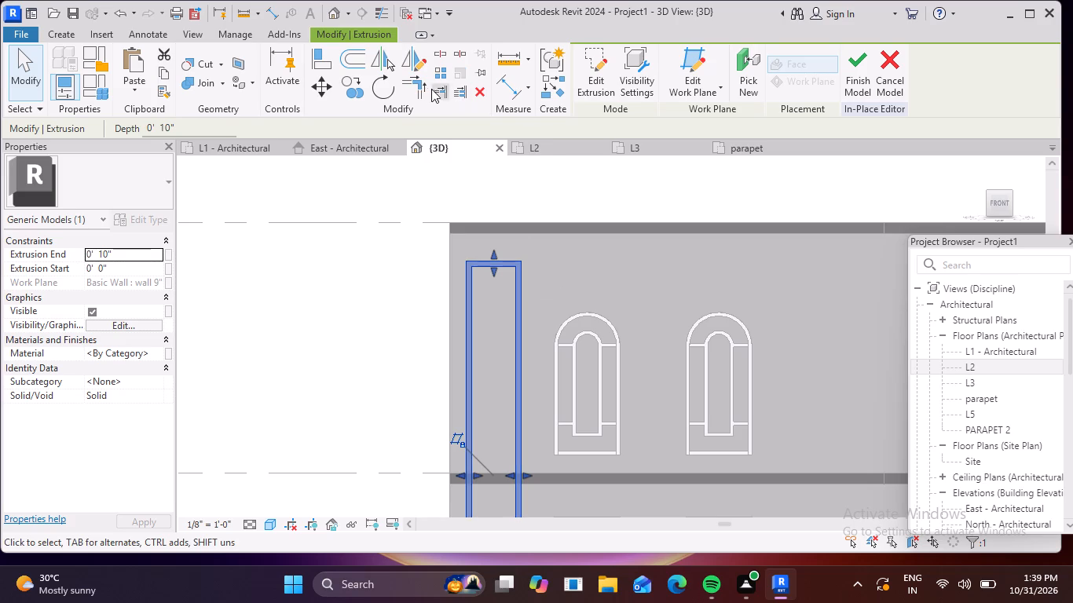
left_click(562, 80)
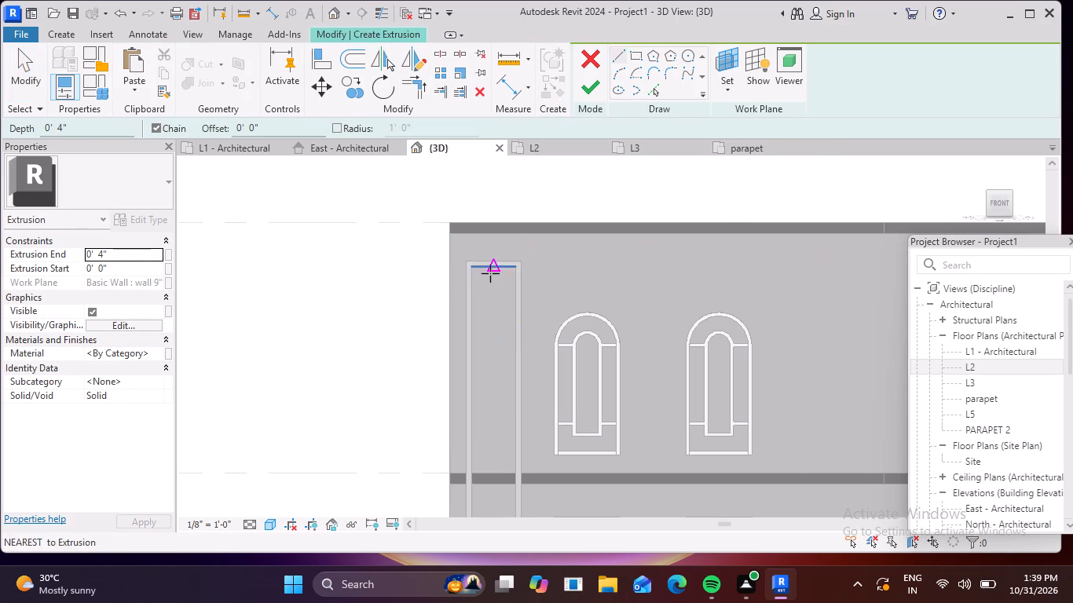
middle_click_drag(338, 326, 409, 372, "ctrl")
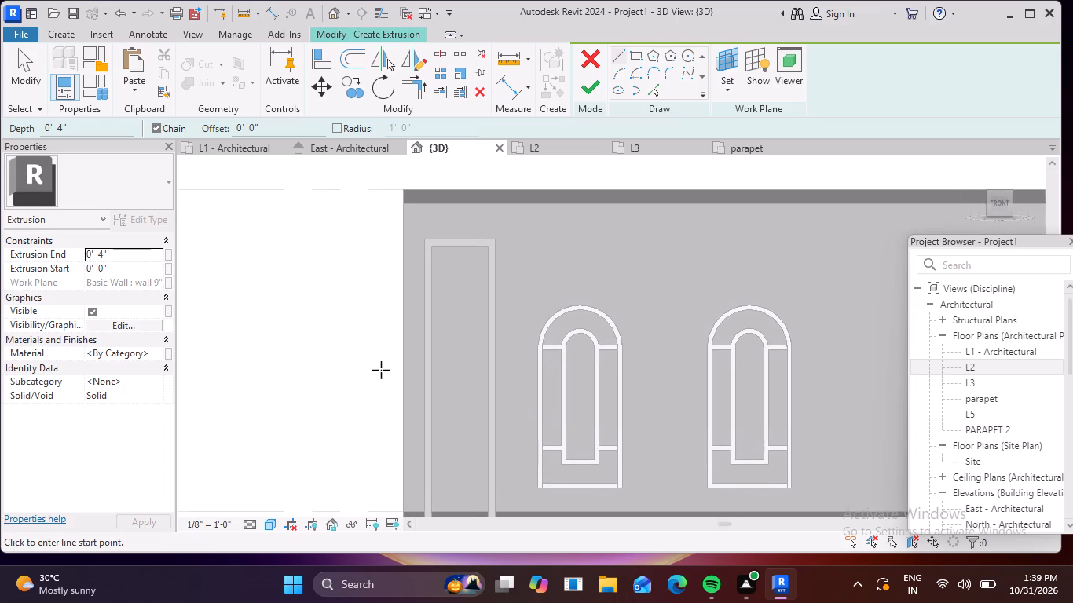
middle_click_drag(339, 345, 394, 391, "shift")
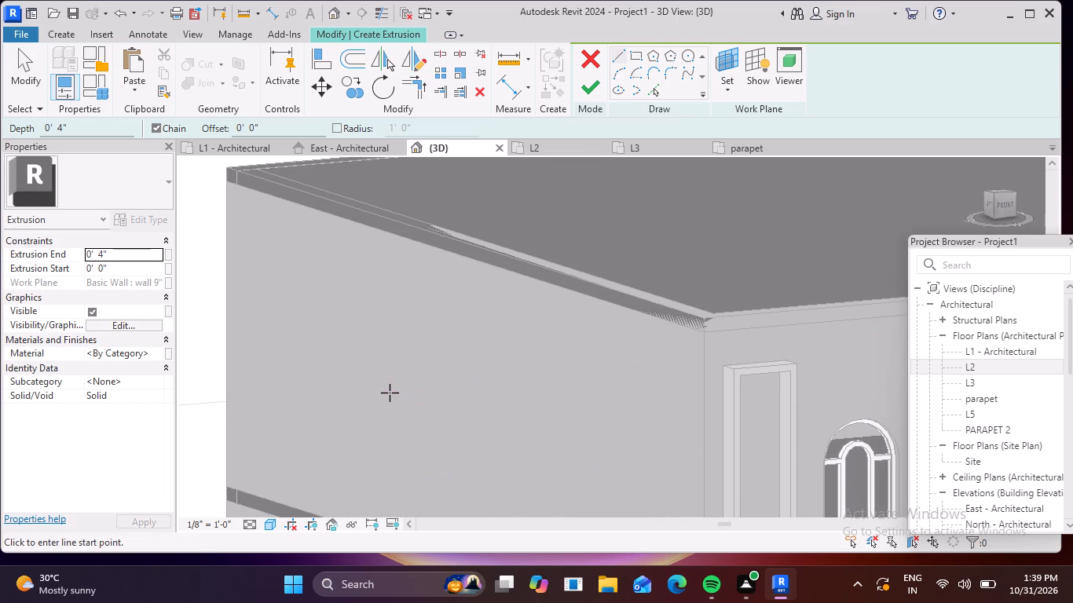
left_click(723, 79)
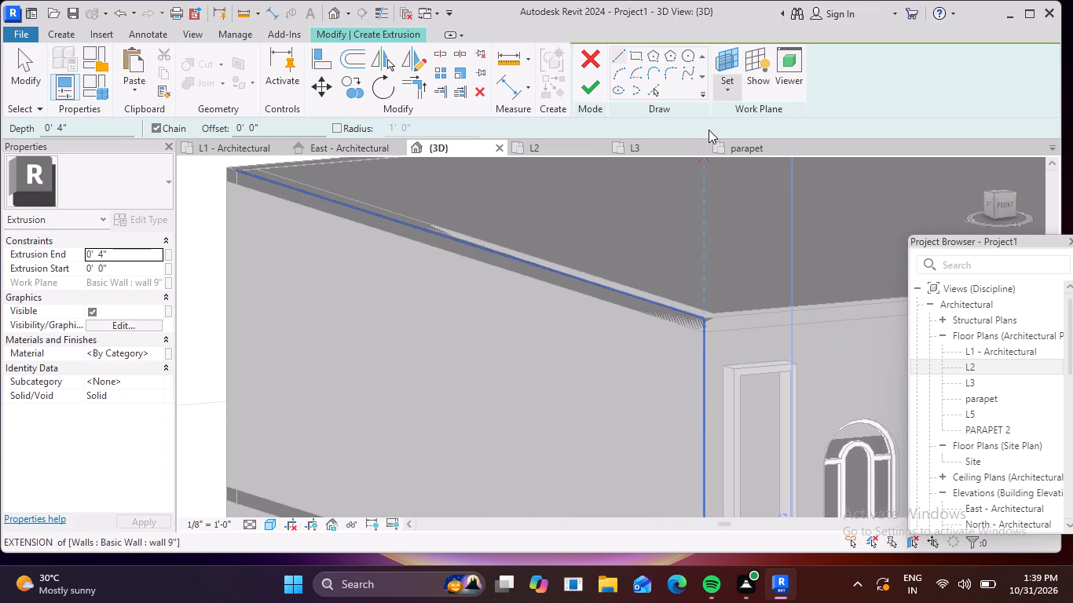
left_click(766, 113)
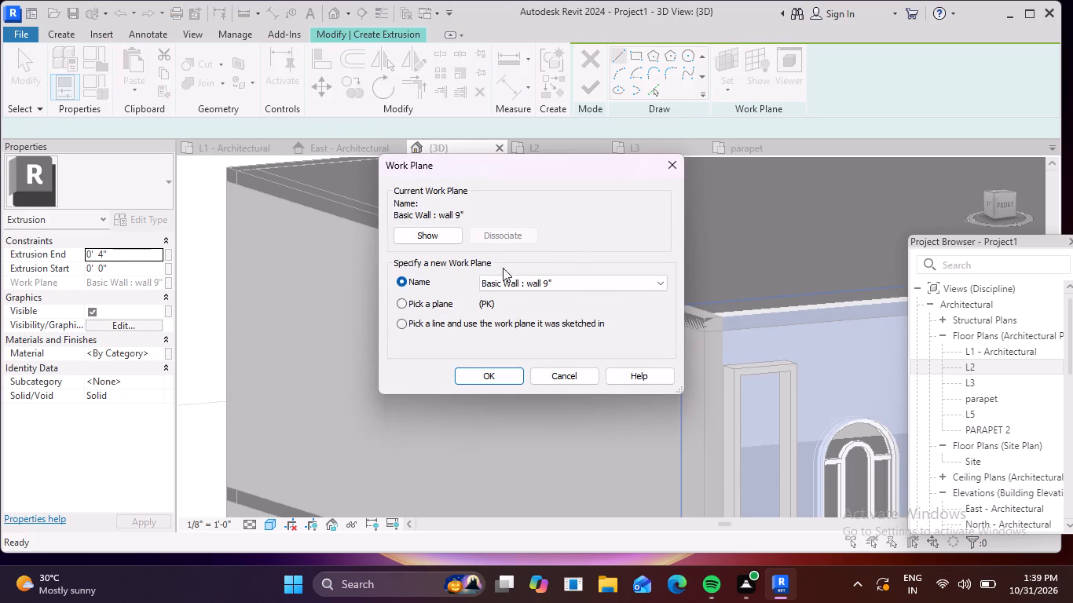
left_click(399, 300)
left_click(493, 371)
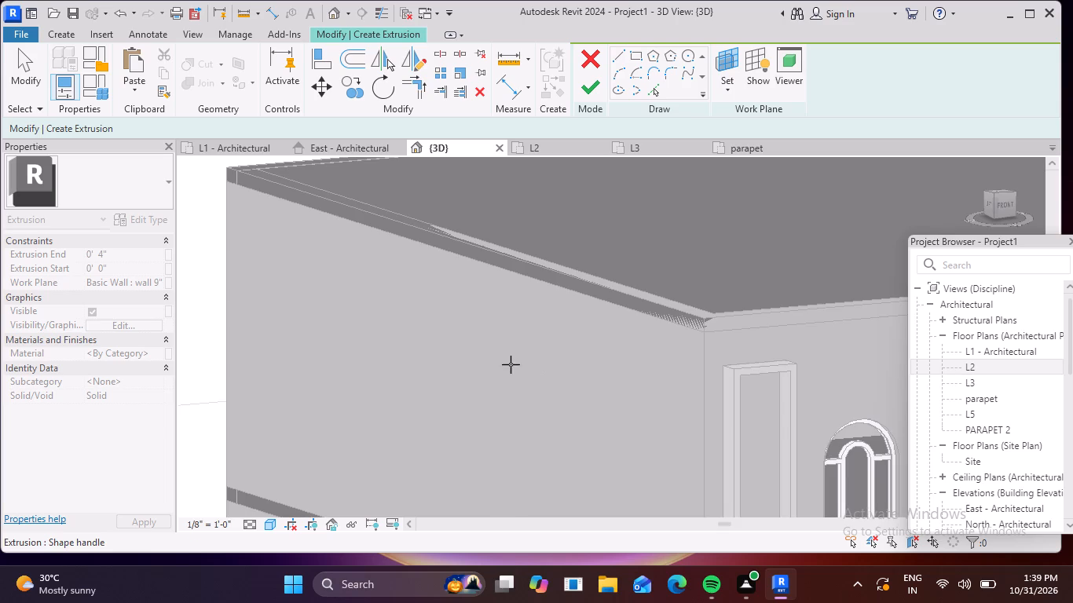
middle_click_drag(511, 364, 511, 410, "shift")
middle_click_drag(750, 404, 674, 270)
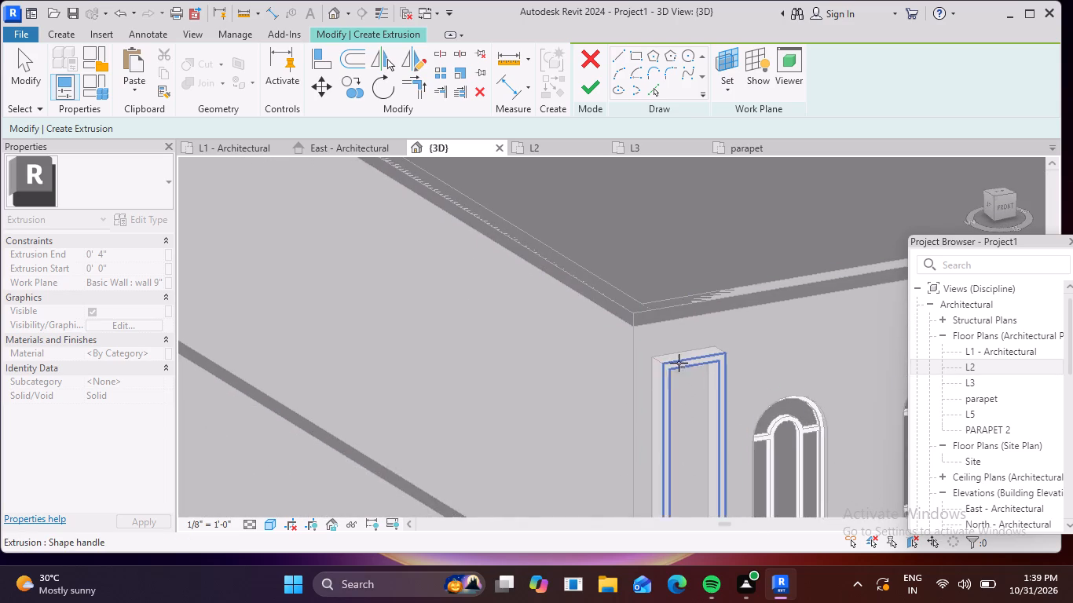
scroll(676, 356, "up", 4)
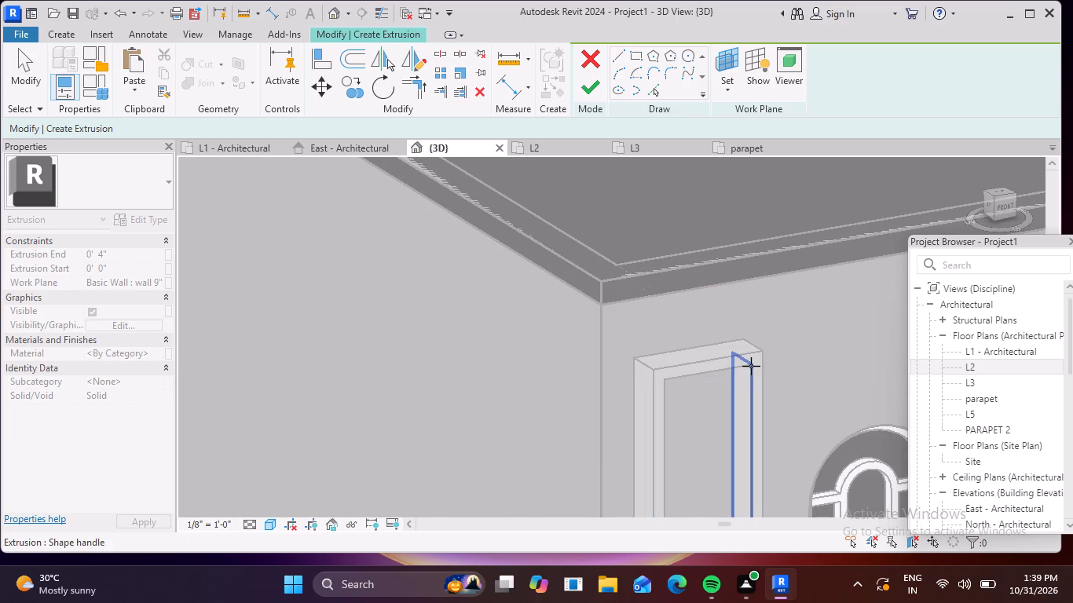
scroll(720, 370, "up", 1)
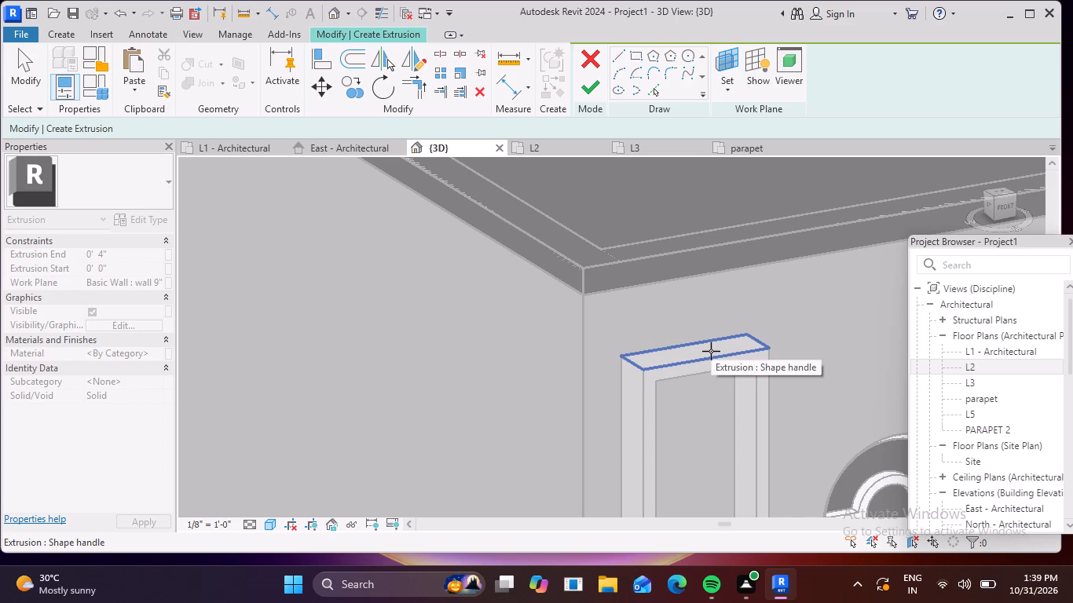
left_click(711, 351)
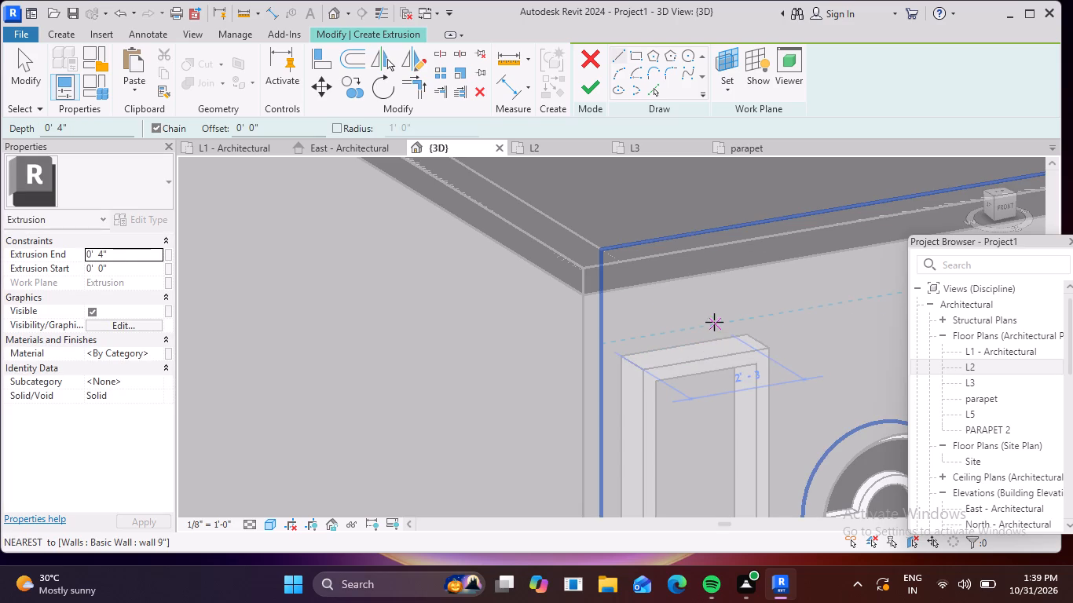
Sketch a rectangle offset 2" outside the strip frame's top face and finish it as a 4" deep cap extrusion.
left_click(276, 130)
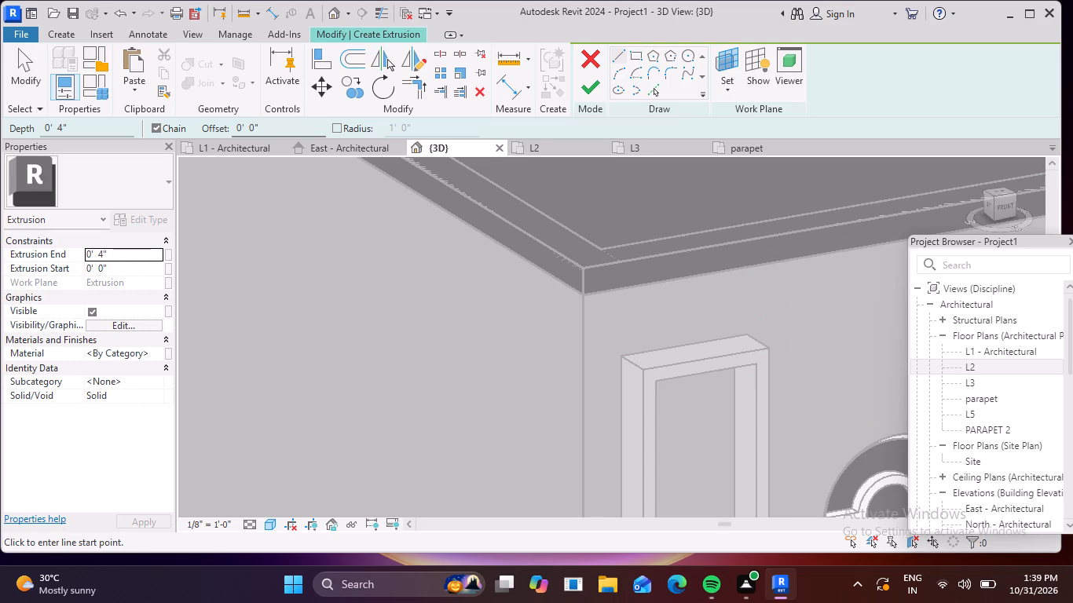
key("BackSpace")
key("BackSpace")
key("BackSpace")
key("BackSpace")
key("BackSpace")
key("BackSpace")
key("BackSpace")
key("BackSpace")
key("BackSpace")
key("BackSpace")
key("BackSpace")
key("BackSpace")
key("BackSpace")
type("2\"")
key("Return")
scroll(654, 243, "up", 3)
middle_click_drag(763, 323, 700, 260)
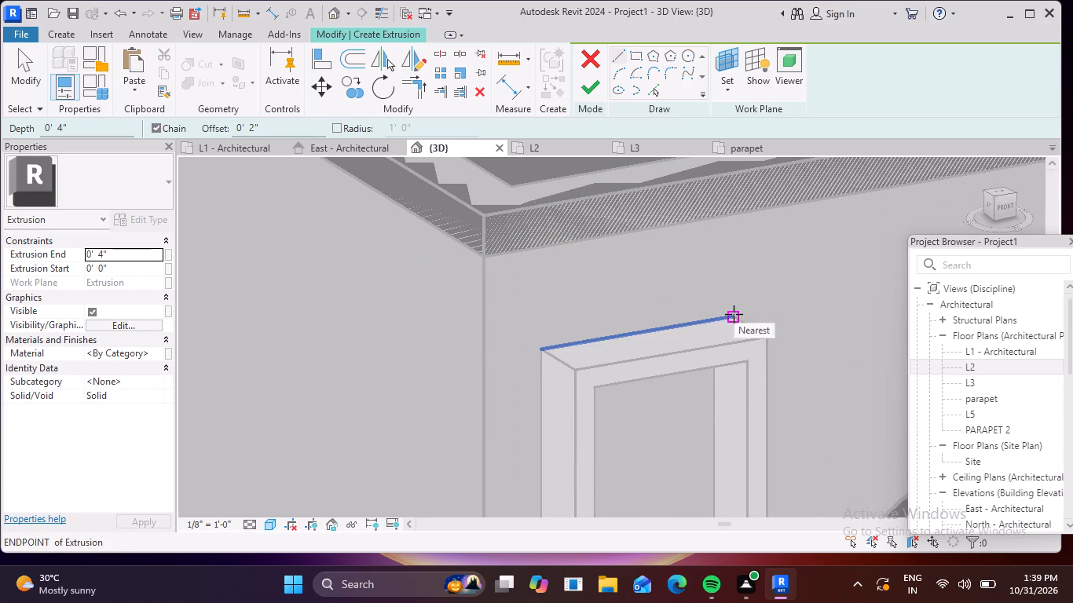
left_click(734, 313)
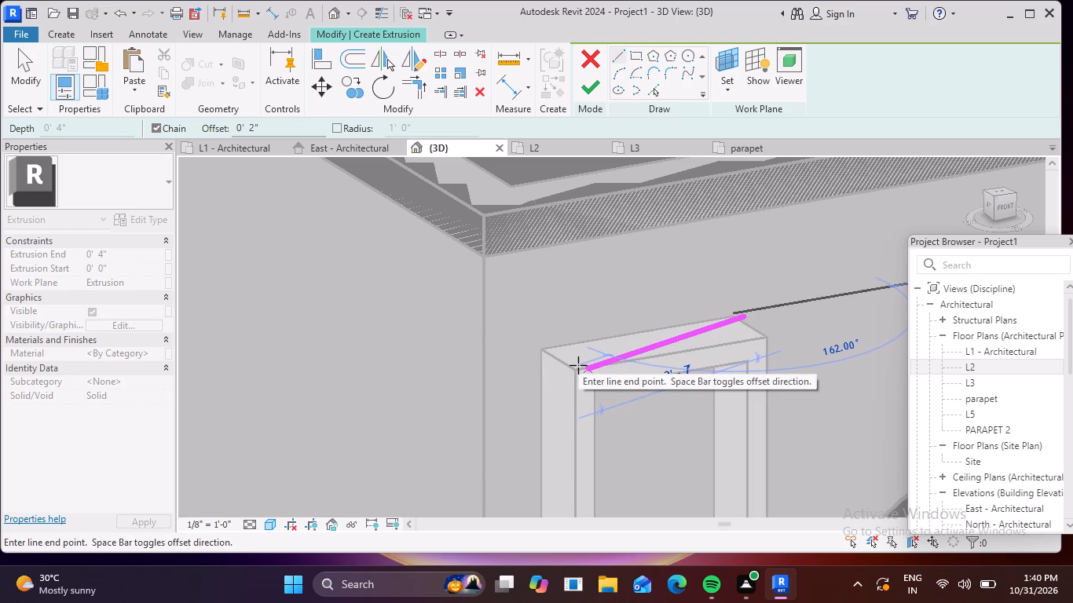
key("Escape")
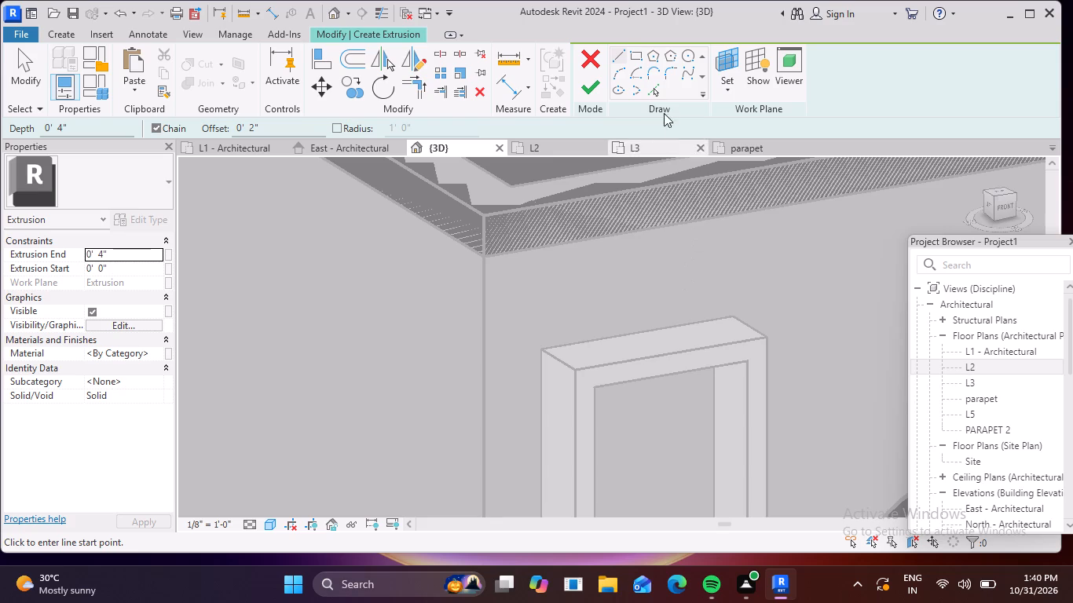
left_click(641, 58)
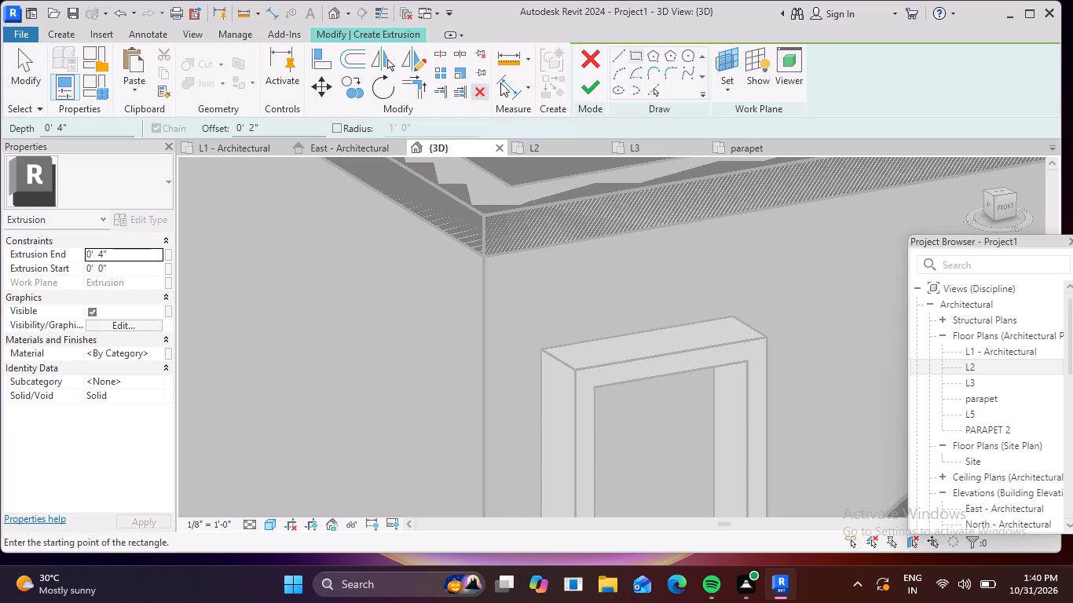
left_click(643, 53)
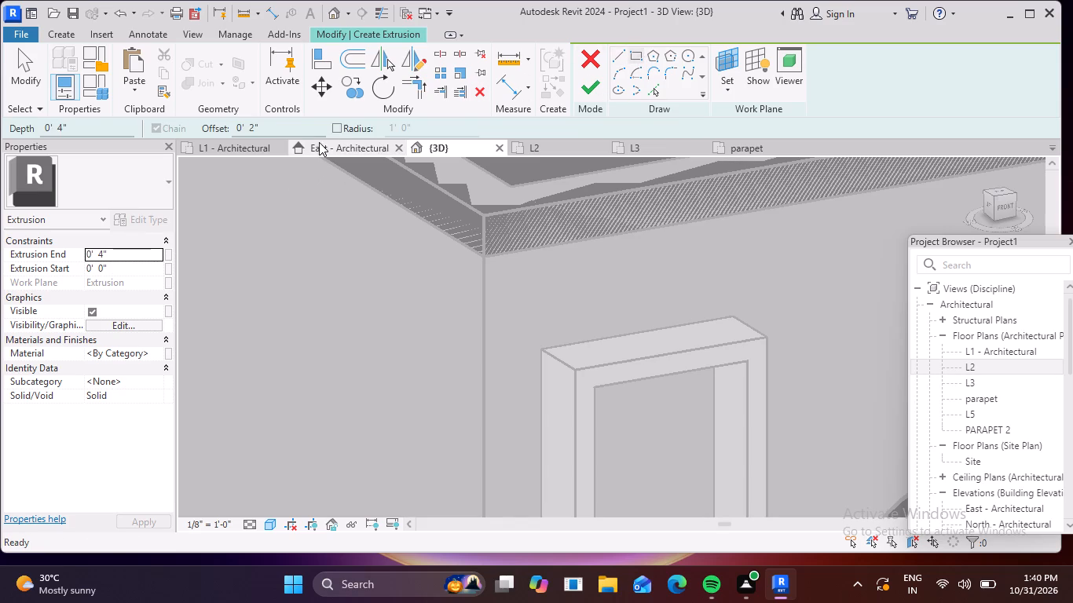
left_click(764, 337)
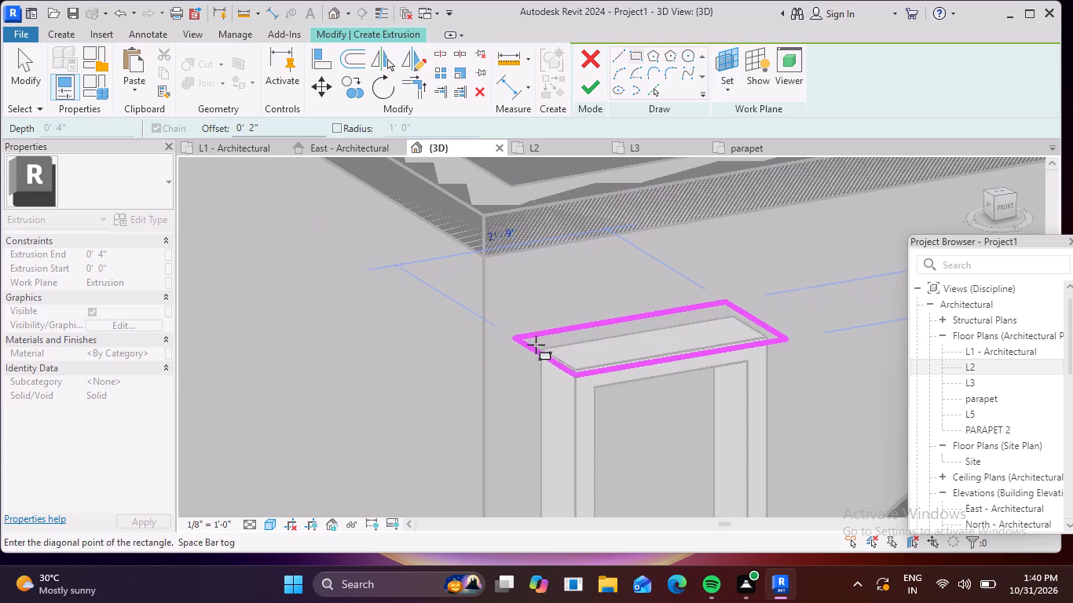
scroll(548, 348, "up", 6)
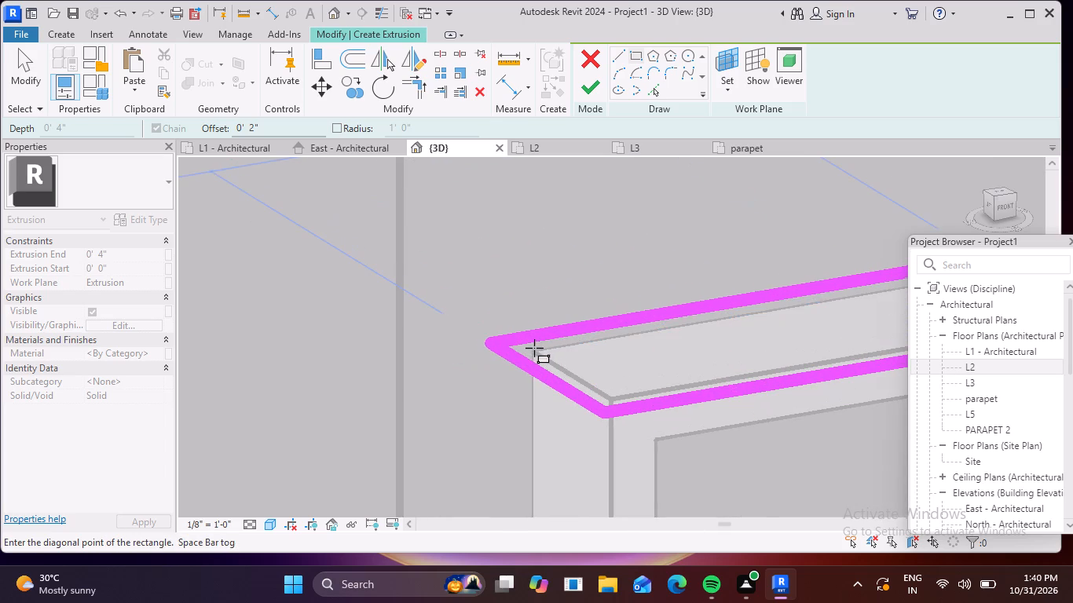
left_click(536, 353)
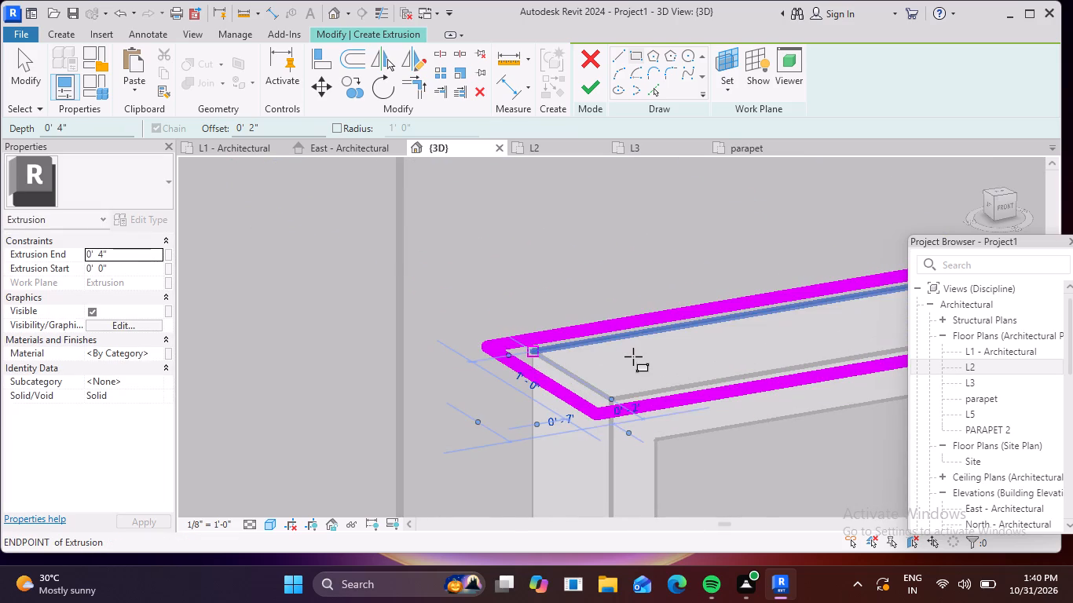
scroll(633, 356, "down", 5)
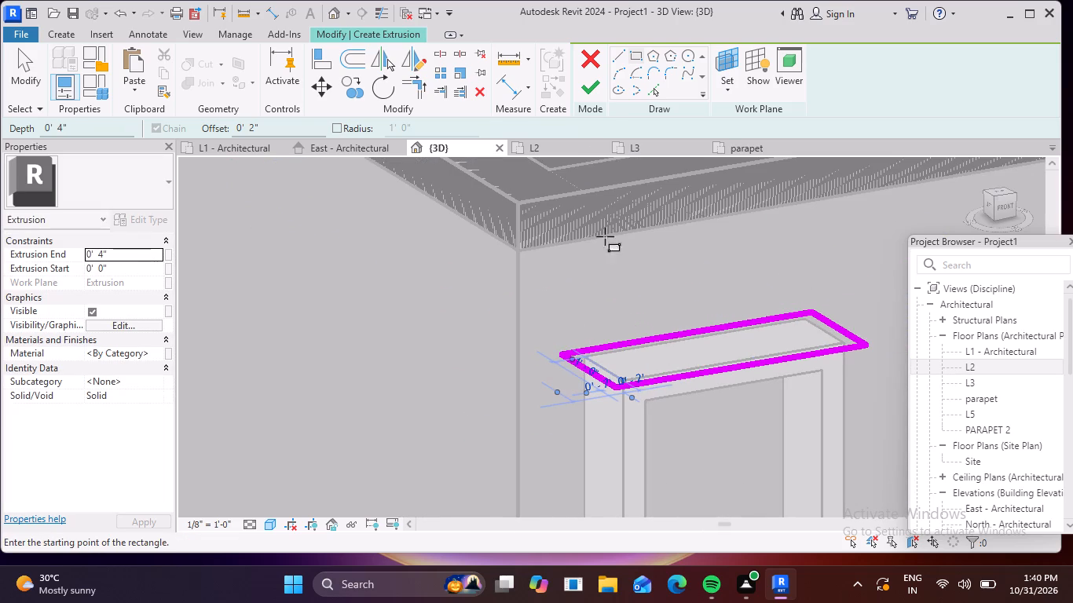
left_click(605, 93)
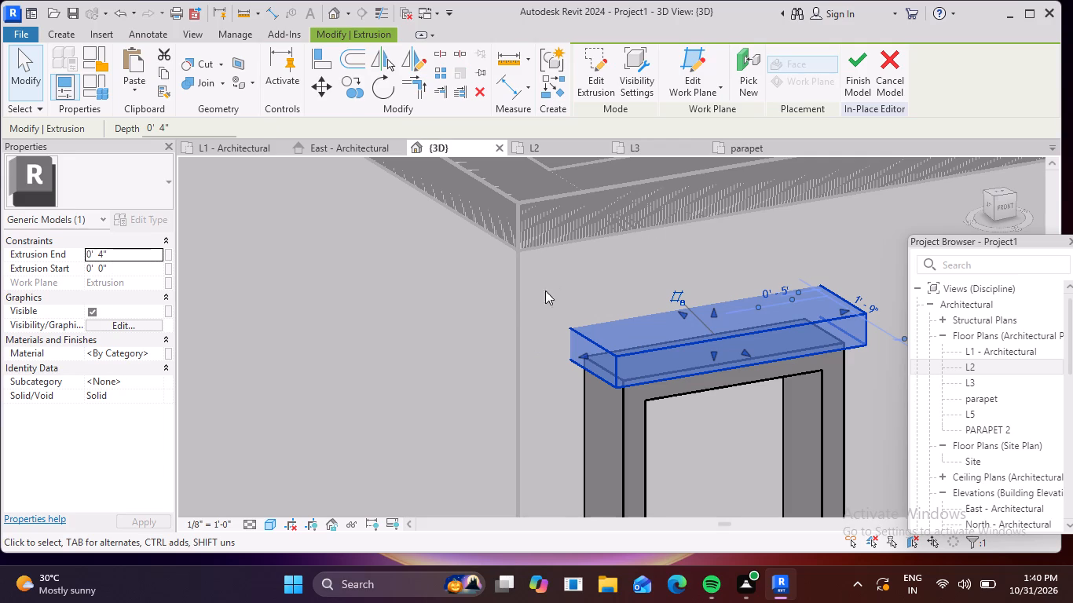
key("Escape")
Examine the cap on the strip frame against the facade, at an angle and from the front.
scroll(460, 321, "down", 3)
middle_click_drag(617, 429, 595, 415, "shift")
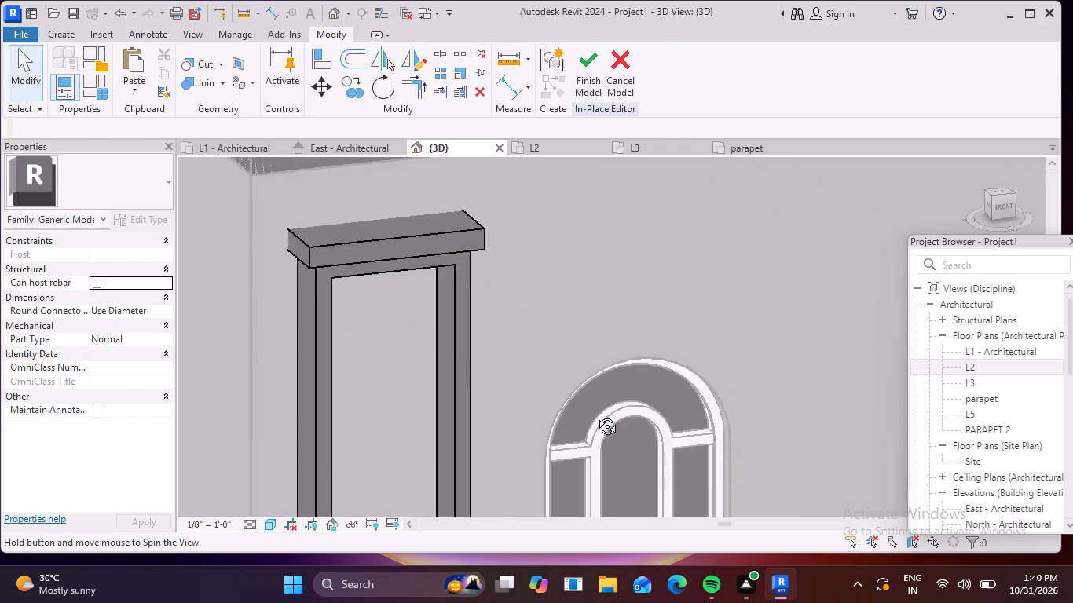
middle_click_drag(595, 415, 577, 397, "shift")
scroll(679, 353, "down", 5)
middle_click_drag(616, 268, 621, 293)
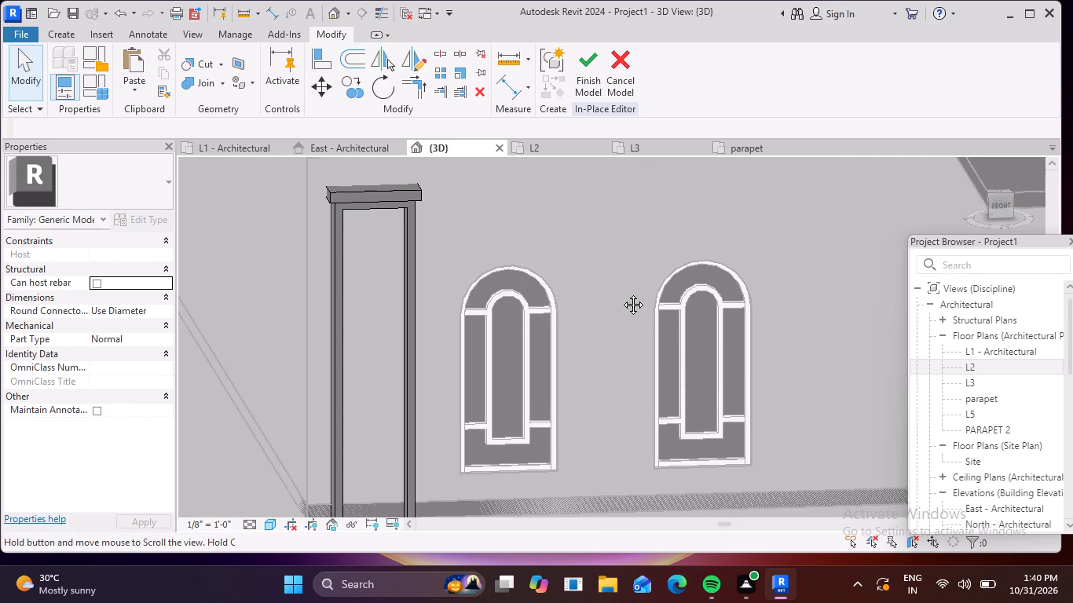
middle_click_drag(621, 293, 628, 343)
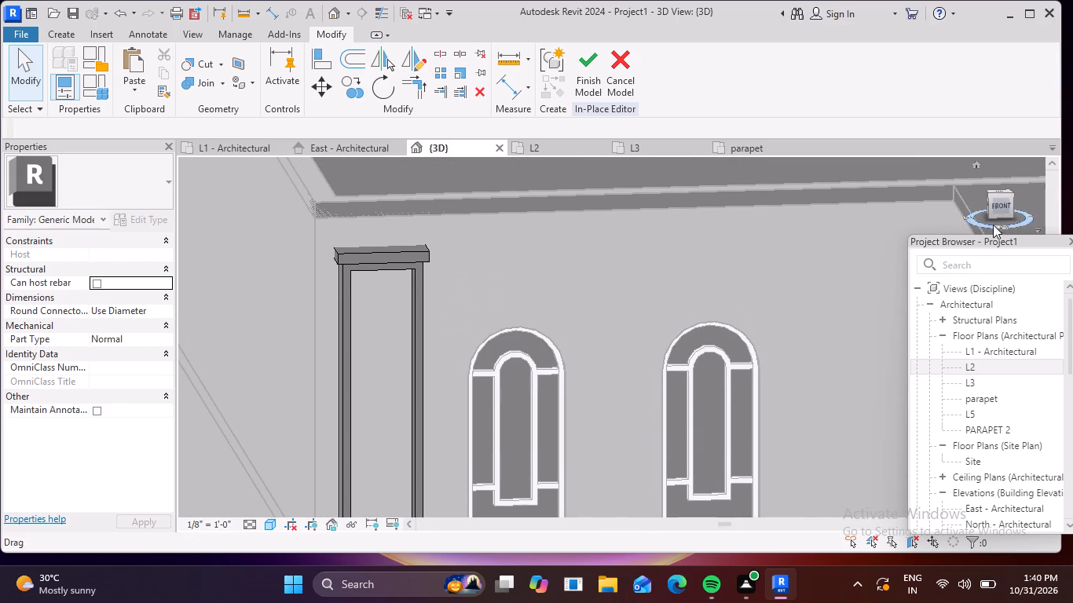
left_click(998, 199)
scroll(655, 254, "up", 4)
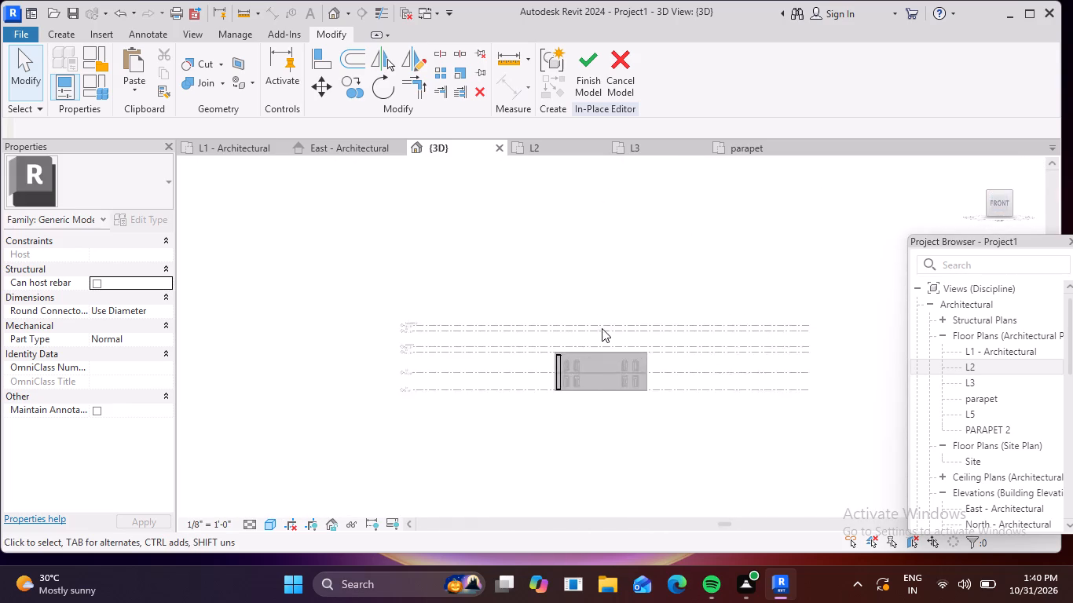
scroll(602, 328, "up", 2)
scroll(498, 392, "up", 7)
scroll(625, 341, "up", 7)
scroll(485, 339, "up", 7)
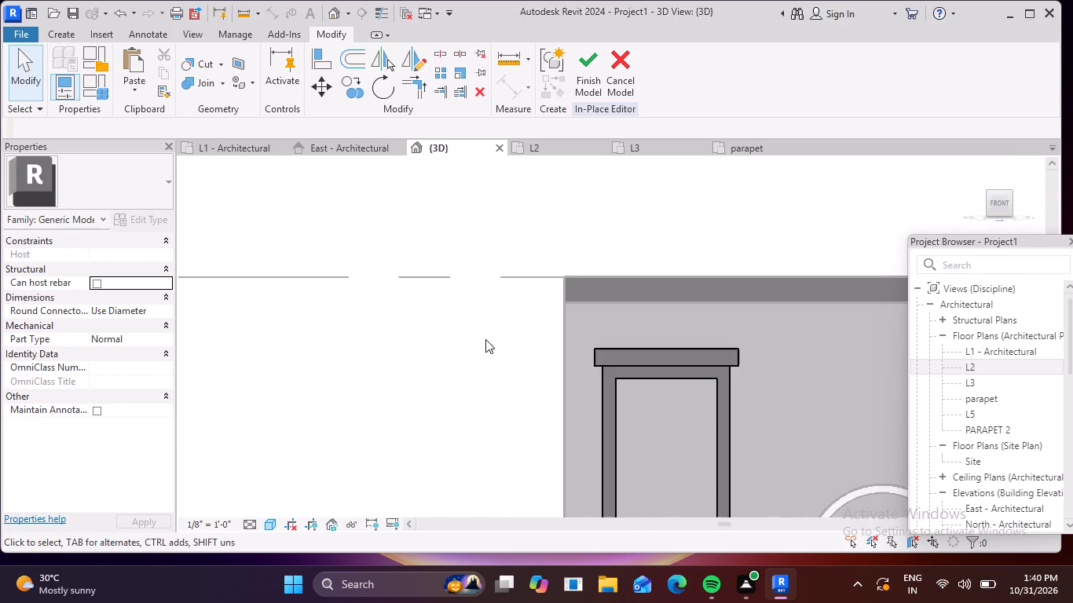
Set the depth of the cap extrusion on top of the strip frame to 6".
left_click(712, 355)
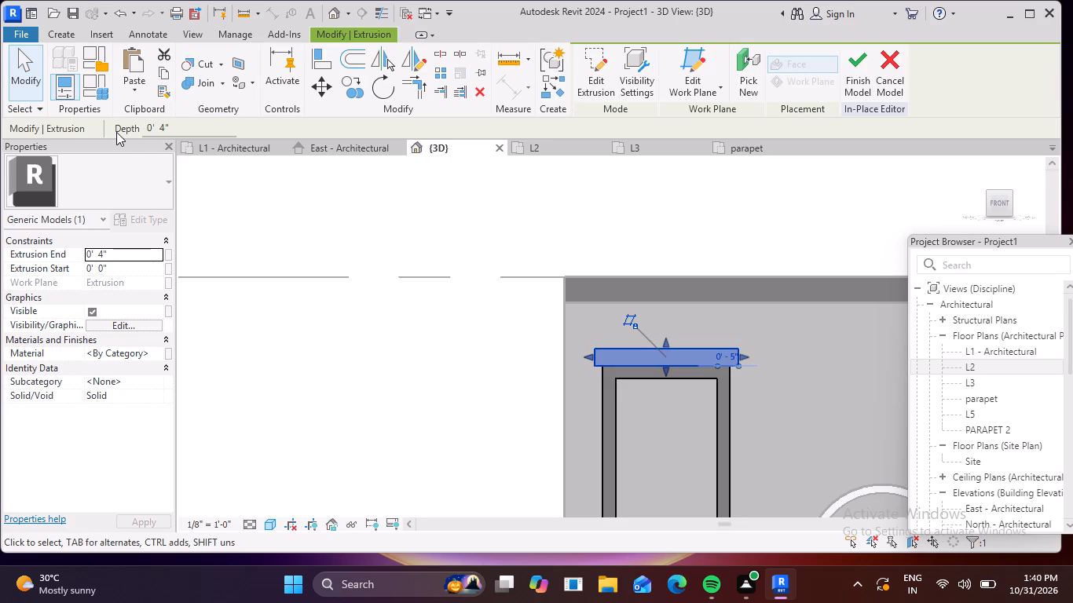
left_click(173, 128)
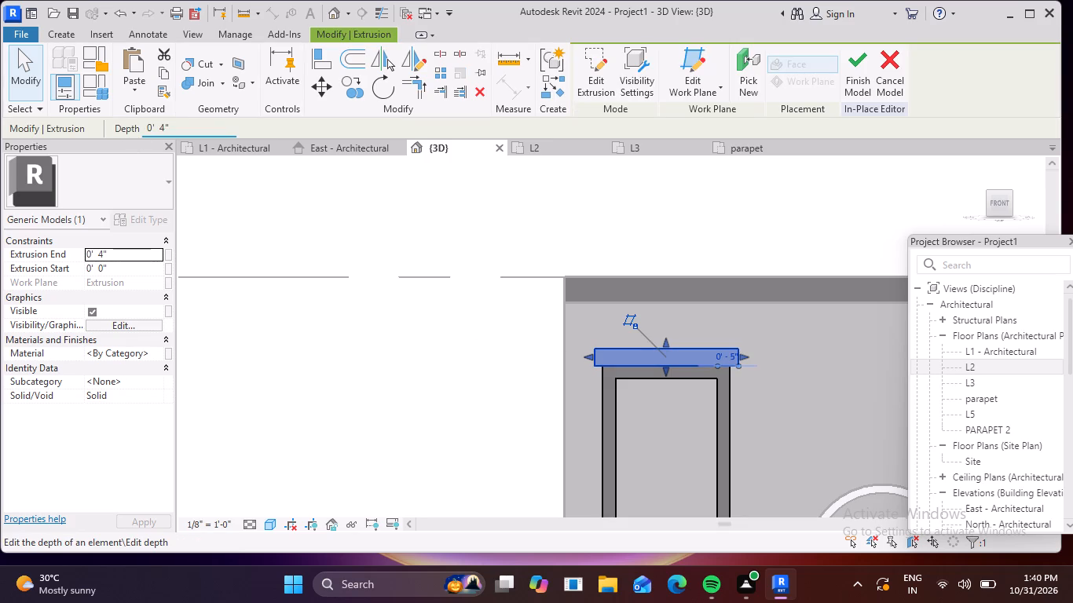
key("BackSpace")
key("BackSpace")
key("6")
key("shift+quotedbl")
key("Return")
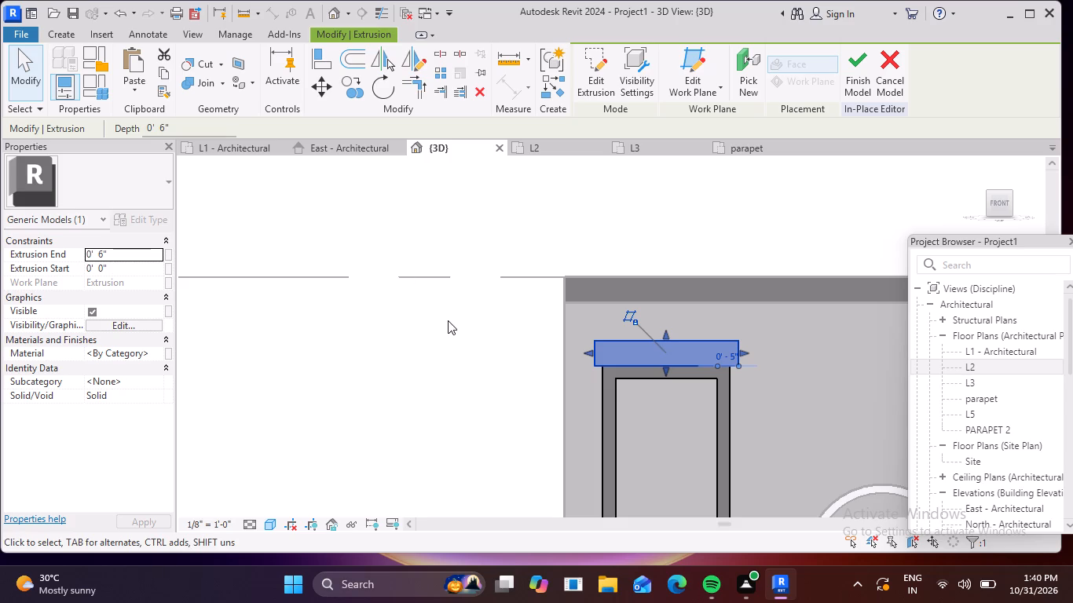
key("Escape")
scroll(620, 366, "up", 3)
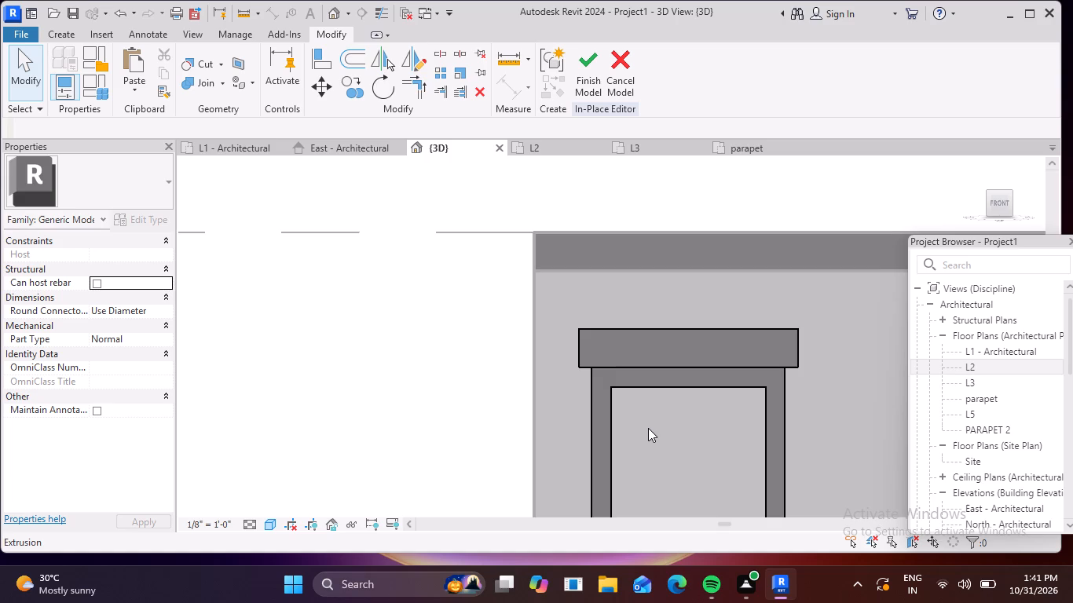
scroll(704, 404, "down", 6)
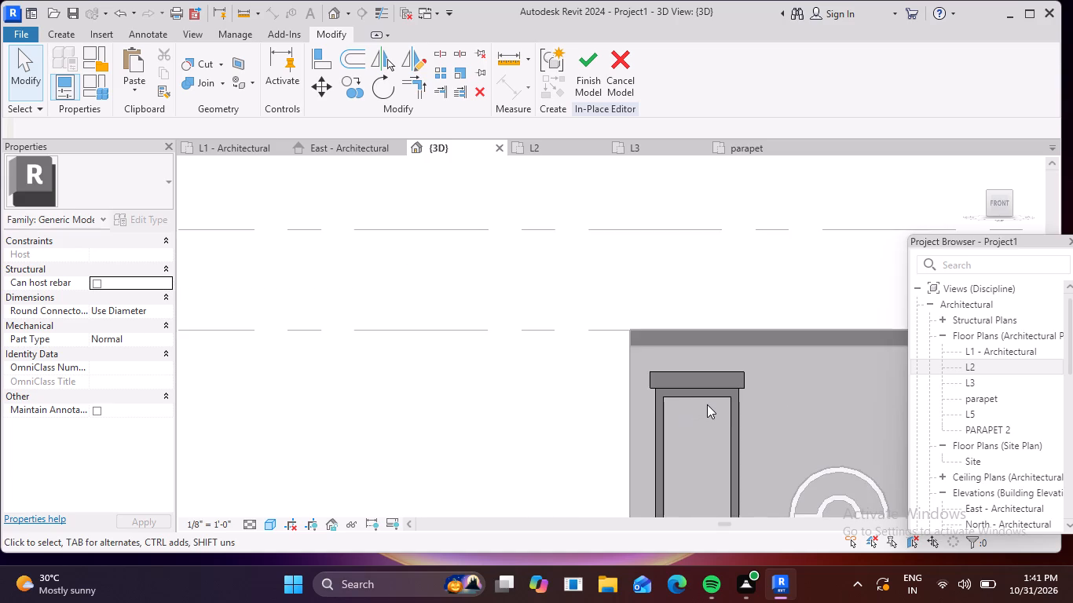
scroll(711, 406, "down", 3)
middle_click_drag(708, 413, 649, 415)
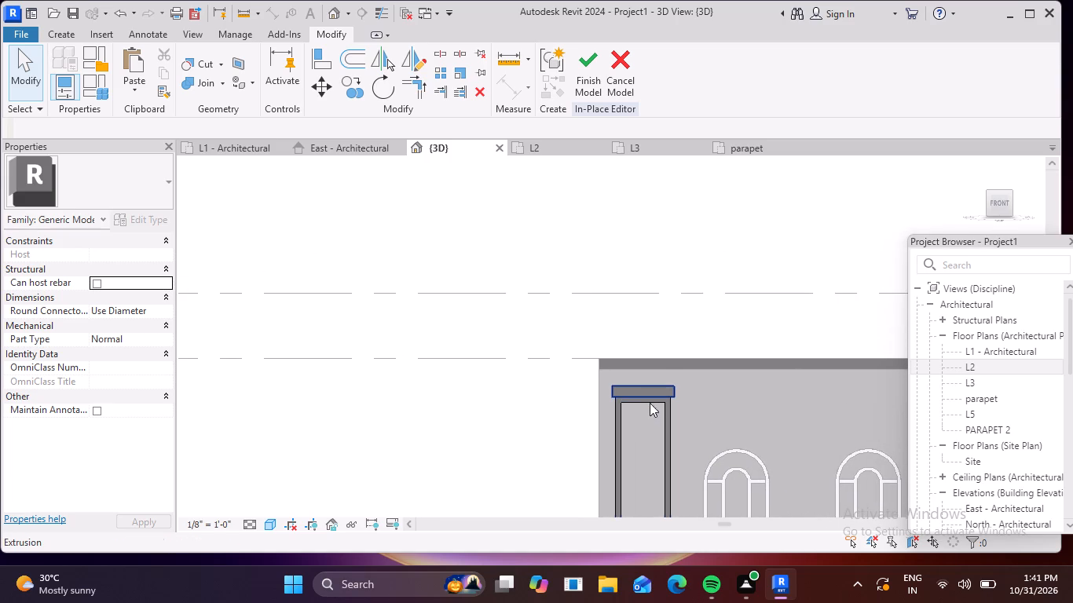
Set the depth of the cap extrusion on top of the strip frame to 8".
left_click(656, 389)
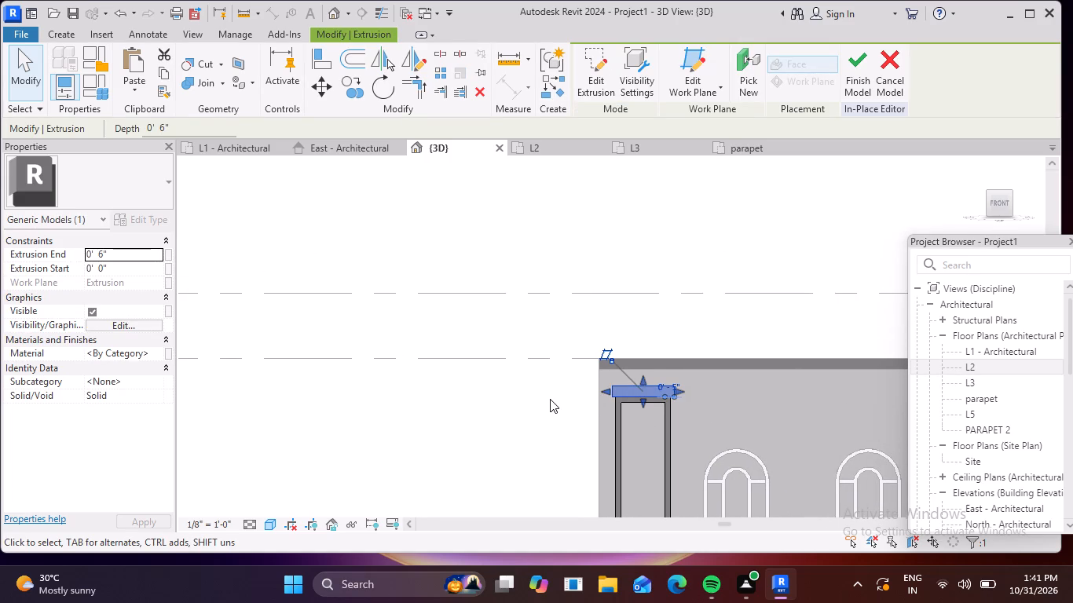
key("Escape")
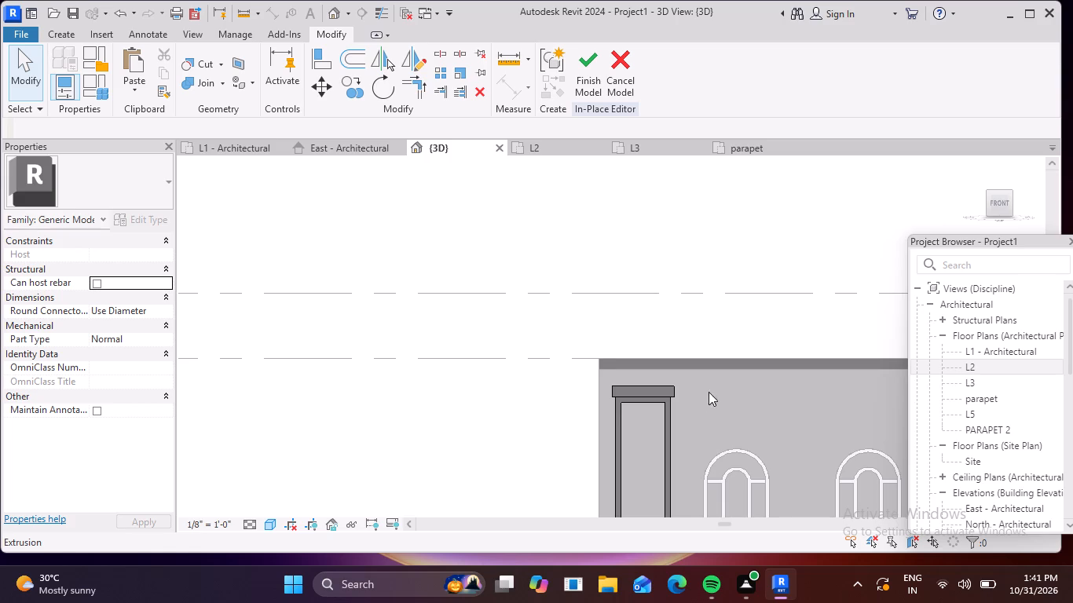
scroll(661, 393, "up", 4)
left_click(655, 383)
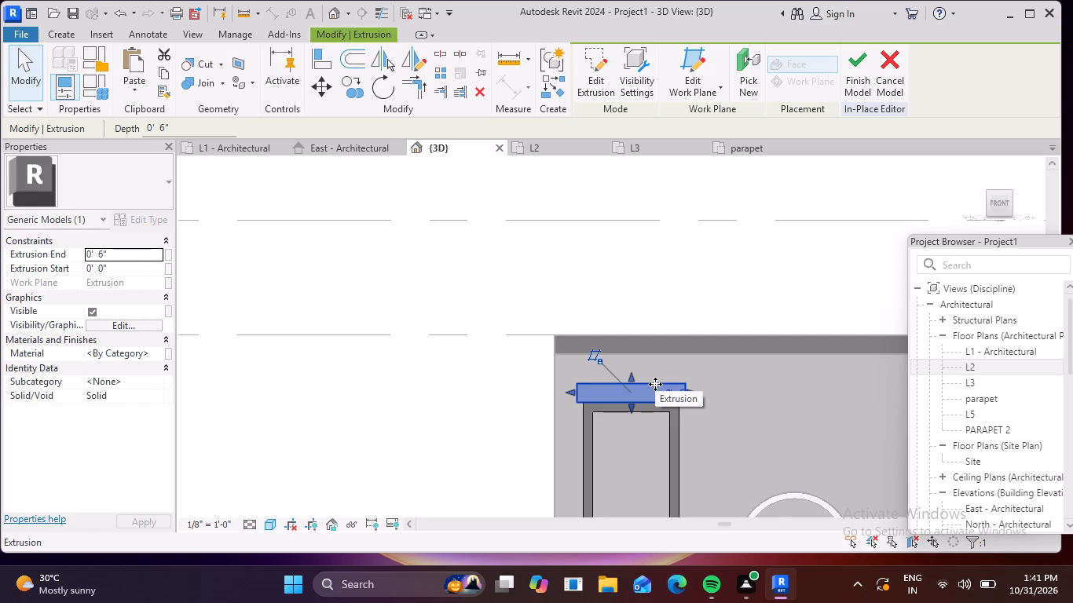
scroll(647, 393, "up", 3)
middle_click_drag(718, 349, 658, 349)
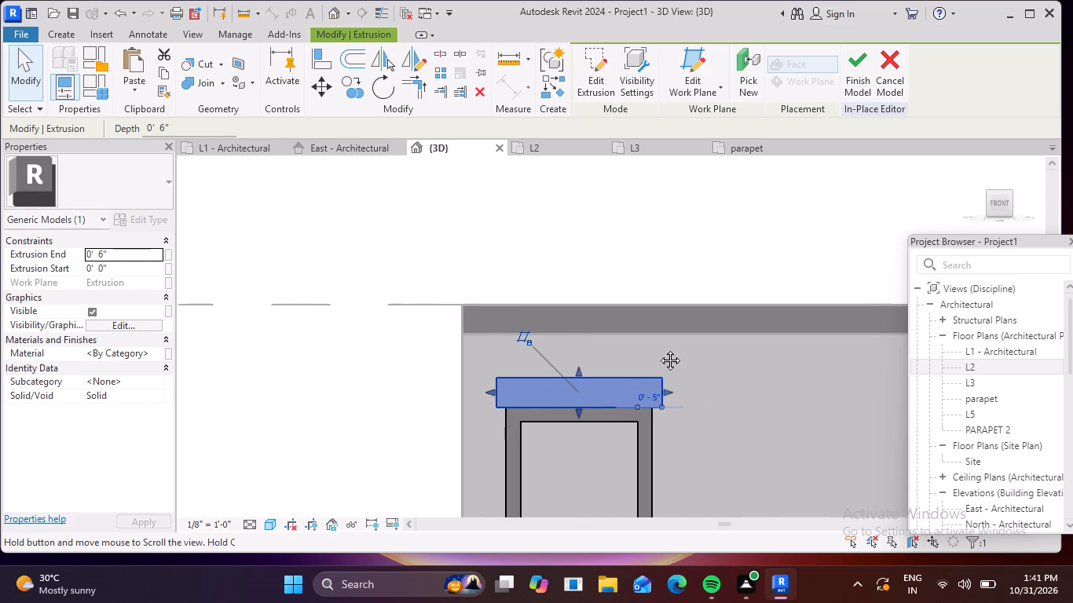
middle_click_drag(658, 349, 616, 357)
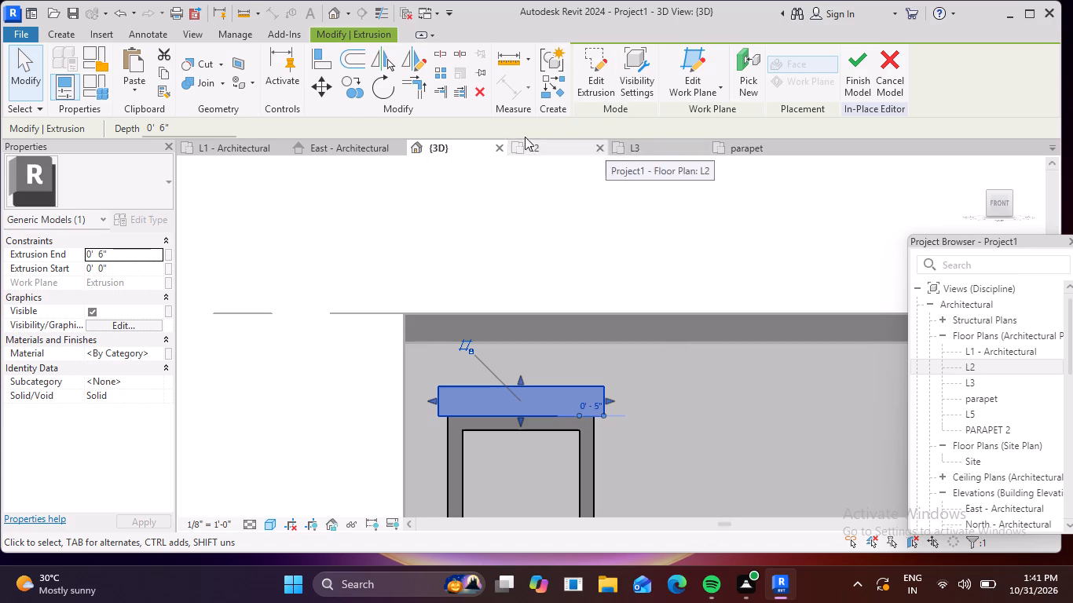
left_click(185, 132)
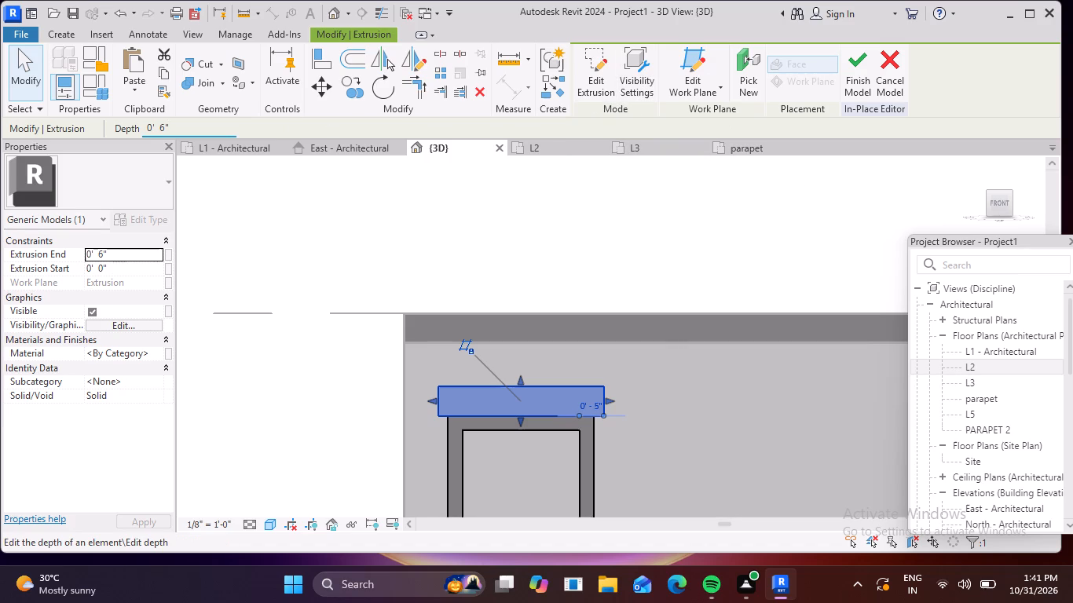
key("BackSpace")
key("BackSpace")
key("BackSpace")
type("8\"")
key("Return")
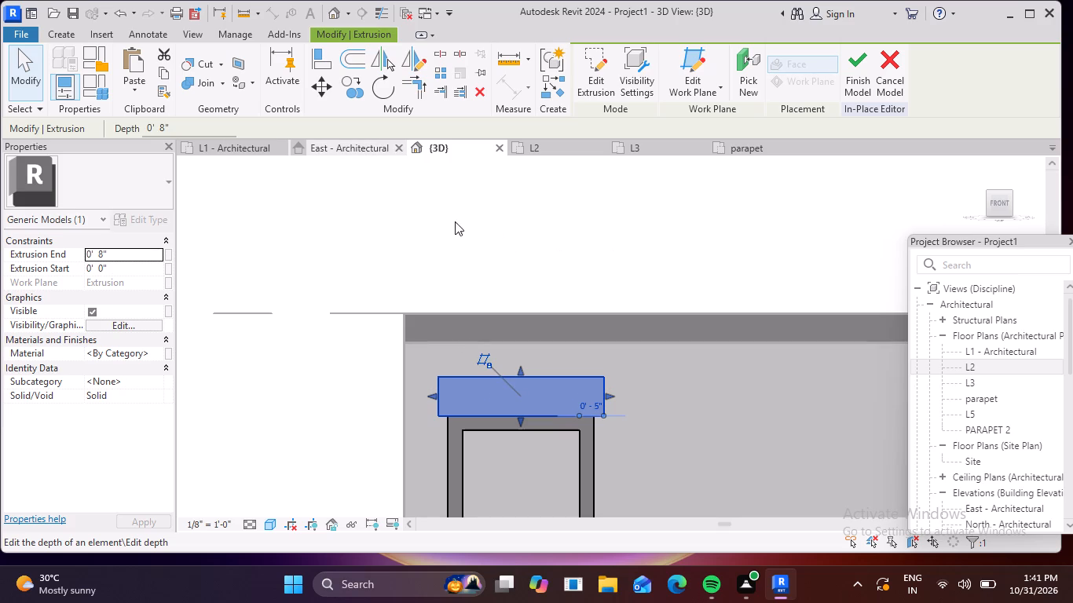
left_click(695, 386)
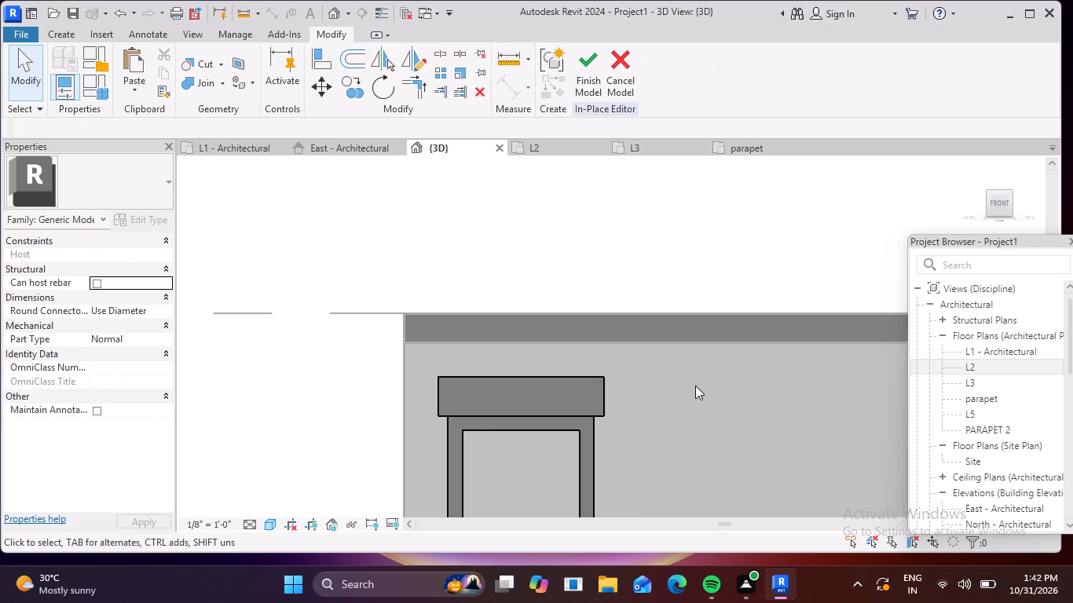
Examine the cap's edges and proportions on the strip frame from the front.
scroll(695, 386, "down", 5)
scroll(680, 412, "up", 4)
middle_click_drag(654, 398, 620, 317)
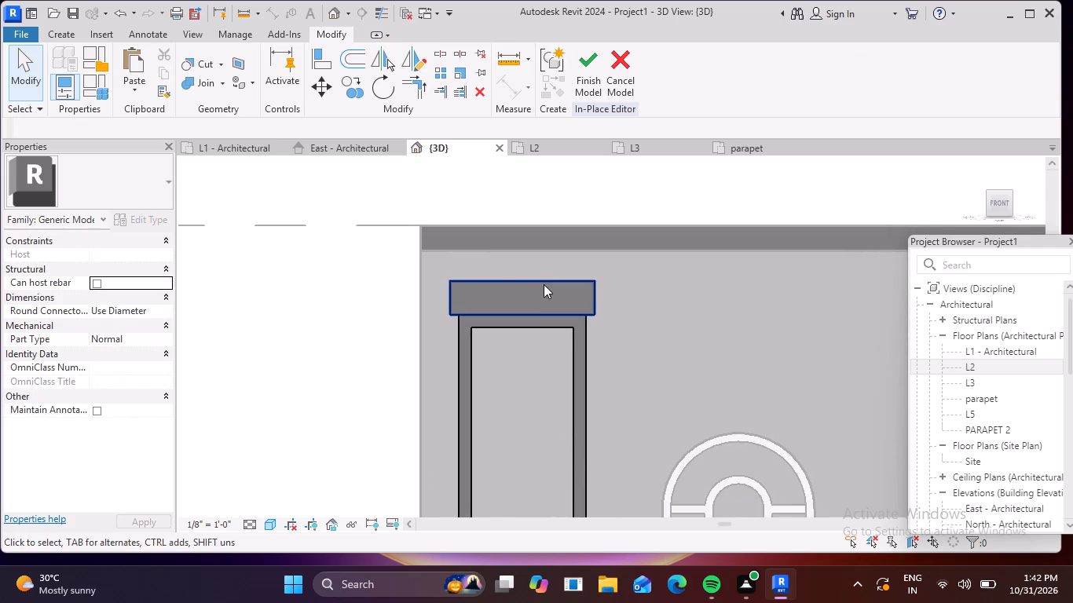
left_click(544, 283)
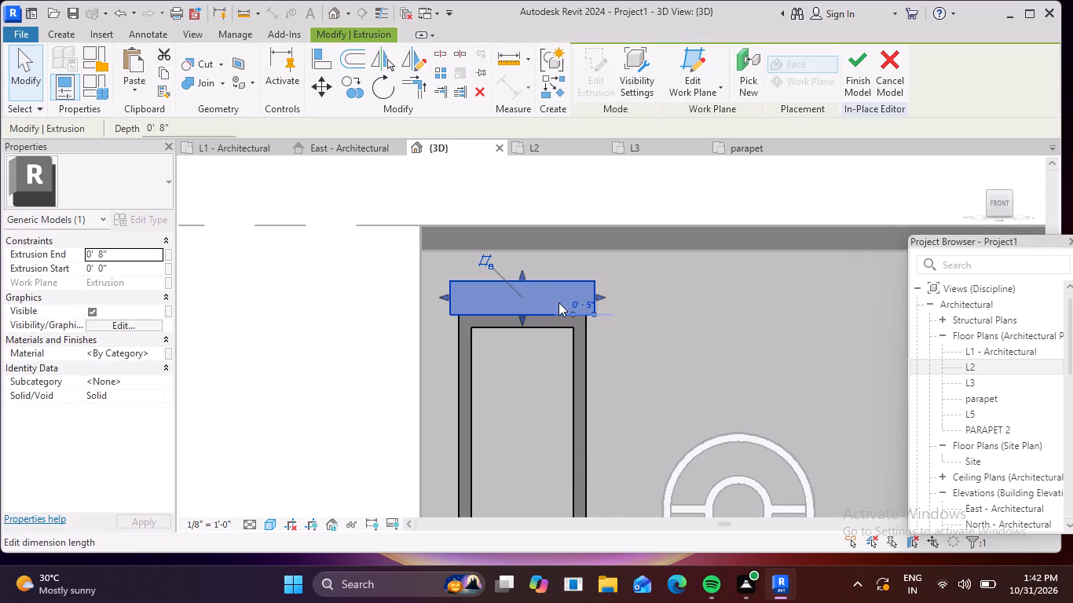
scroll(596, 298, "up", 4)
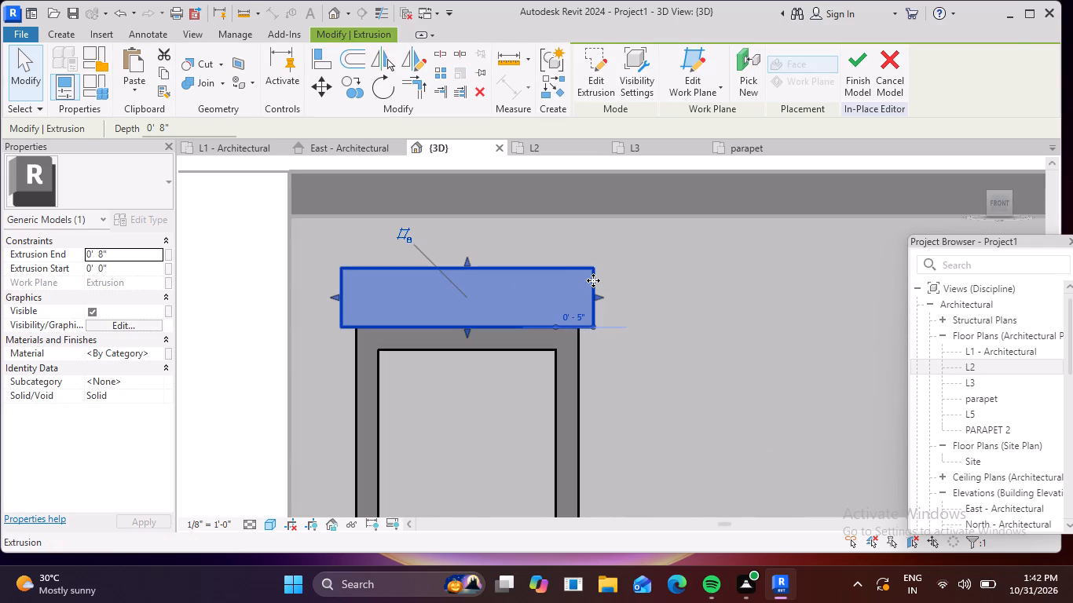
left_click(593, 280)
left_click(573, 269)
key("Escape")
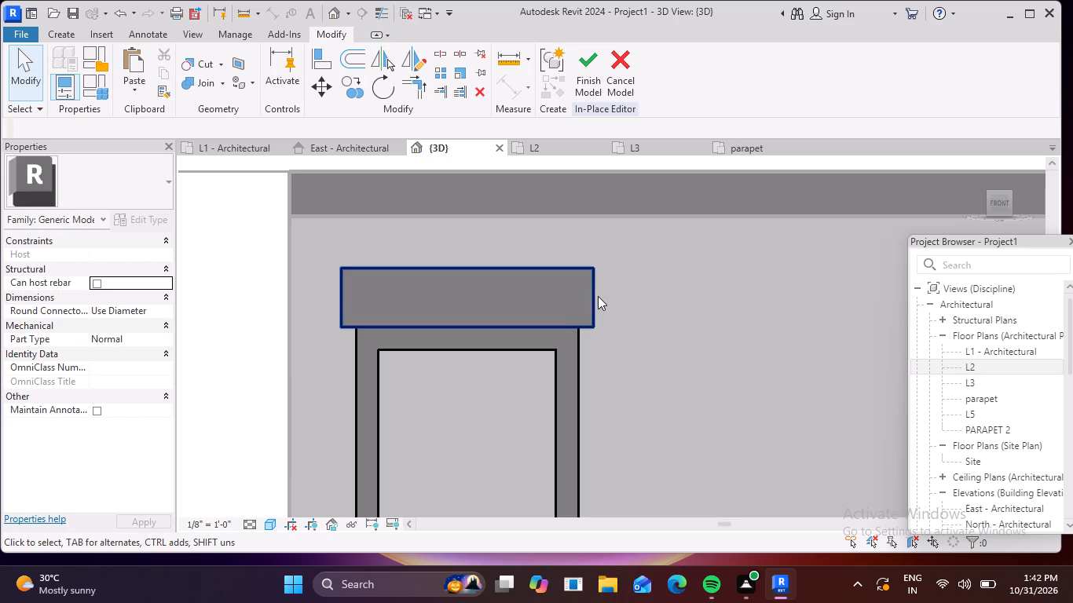
left_click(595, 294)
key("Escape")
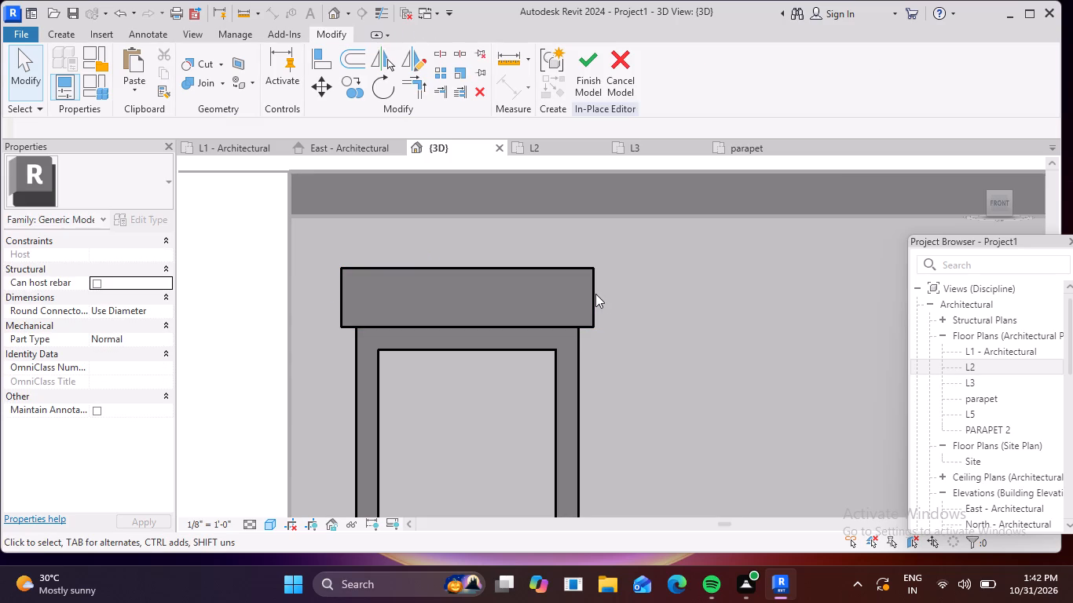
left_click(531, 287)
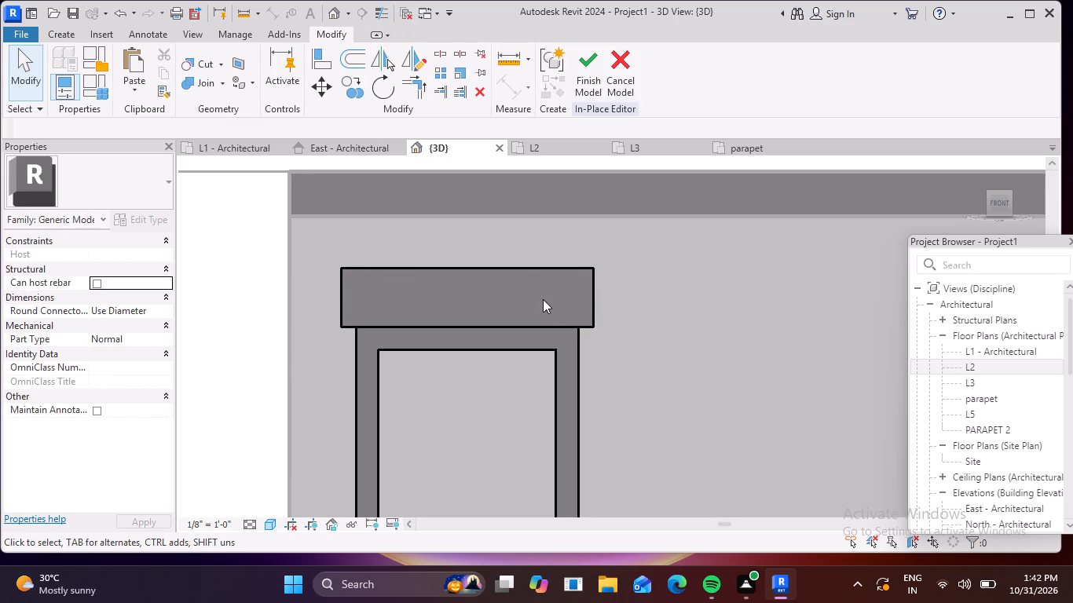
left_click(546, 300)
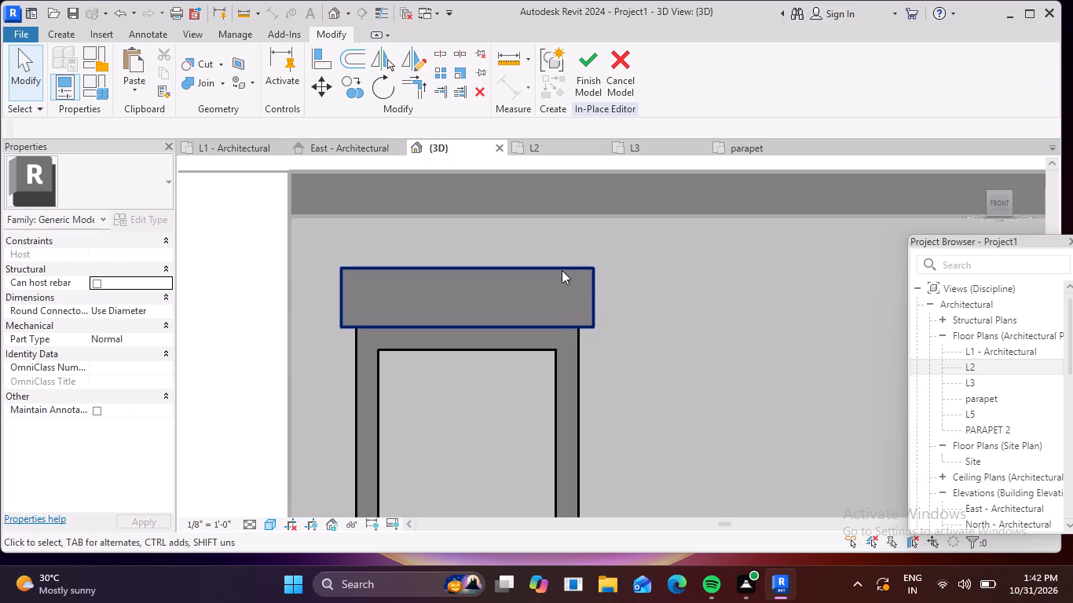
left_click(564, 268)
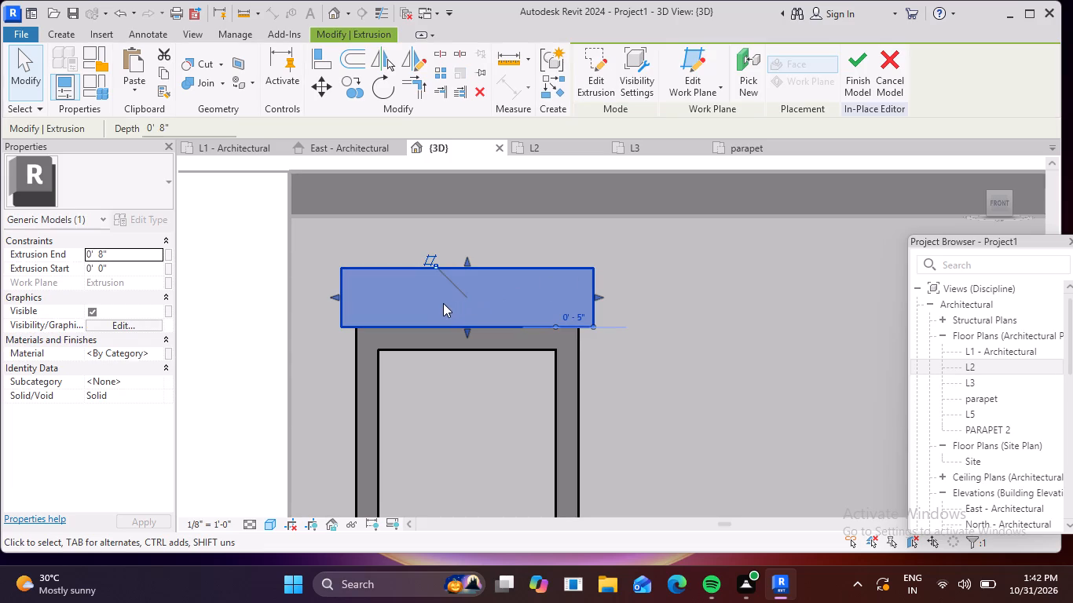
Start a void sweep and define its path from the cap's front top edge and its two side top edges.
left_click(67, 35)
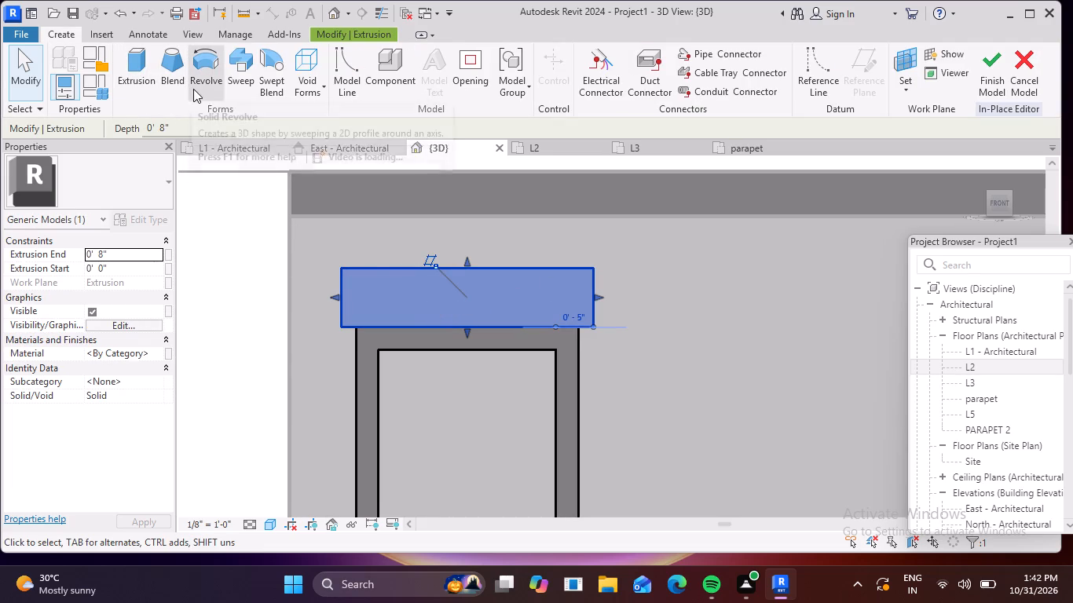
left_click(303, 87)
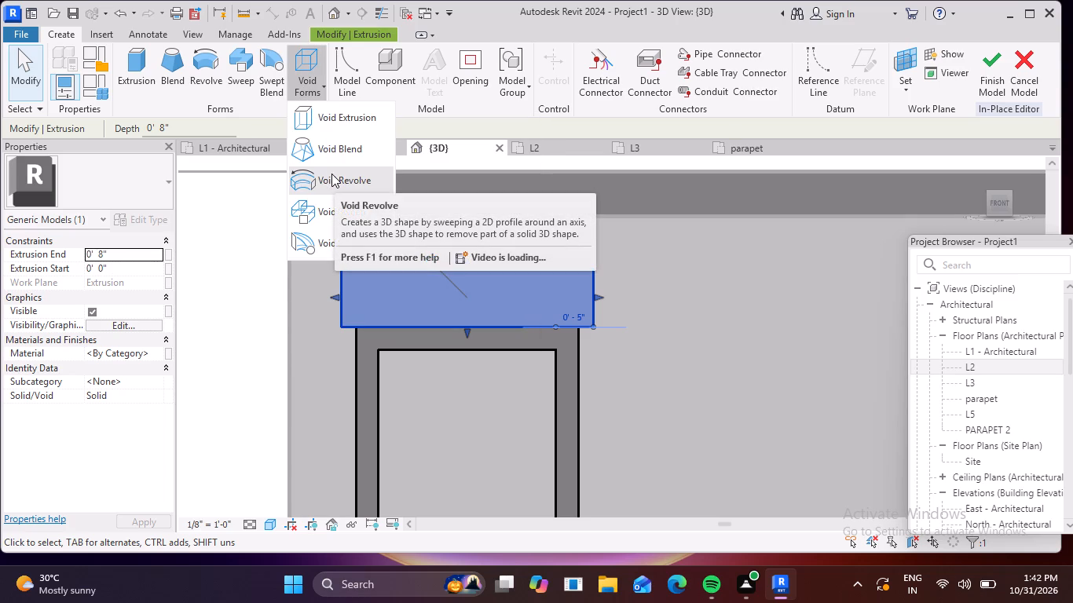
left_click(336, 210)
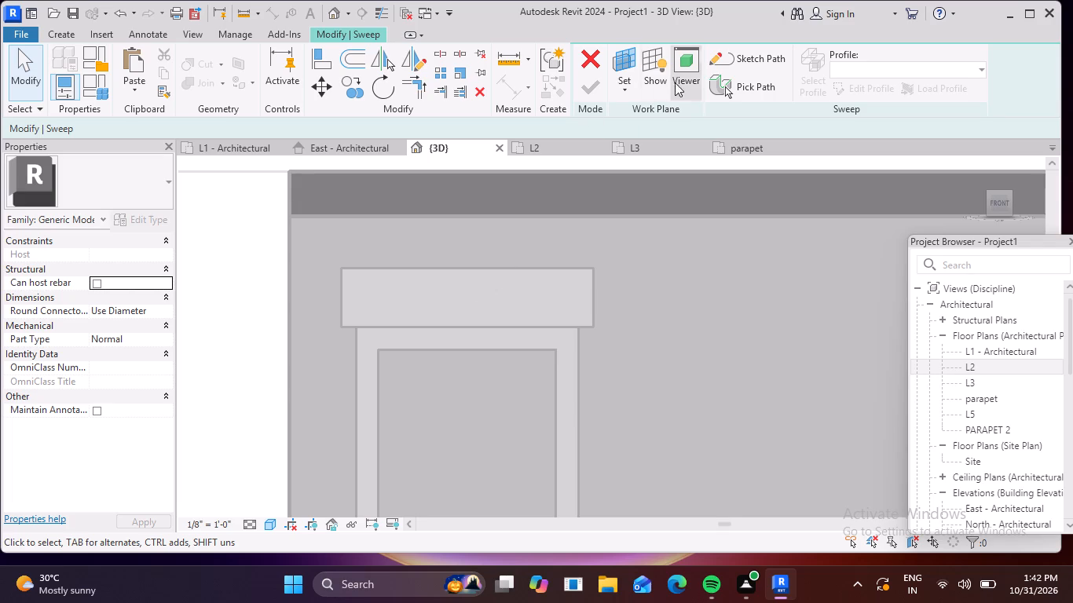
left_click(723, 90)
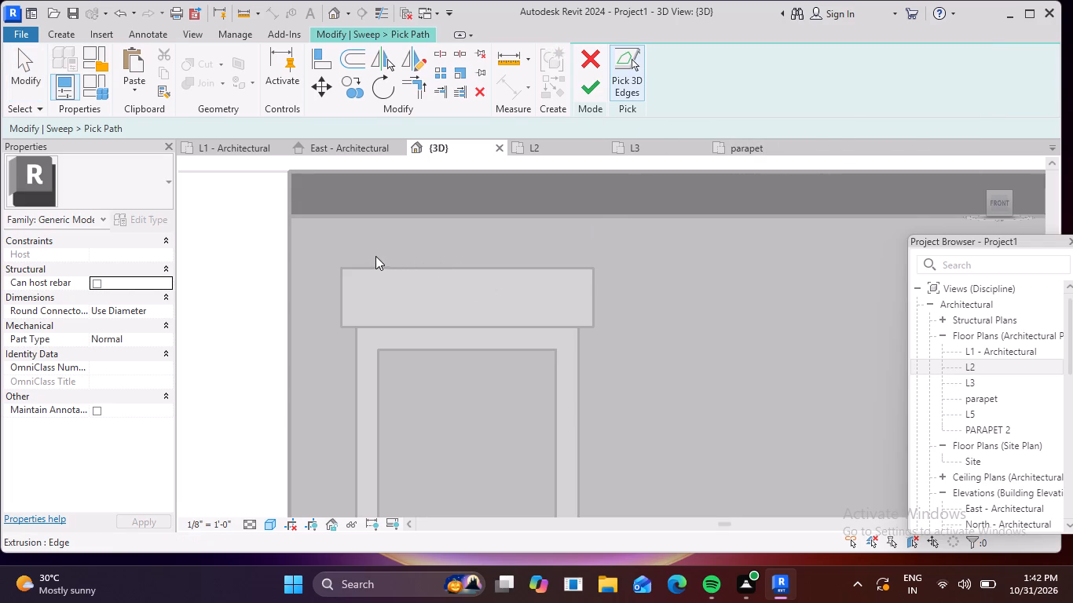
middle_click_drag(262, 244, 272, 251, "ctrl")
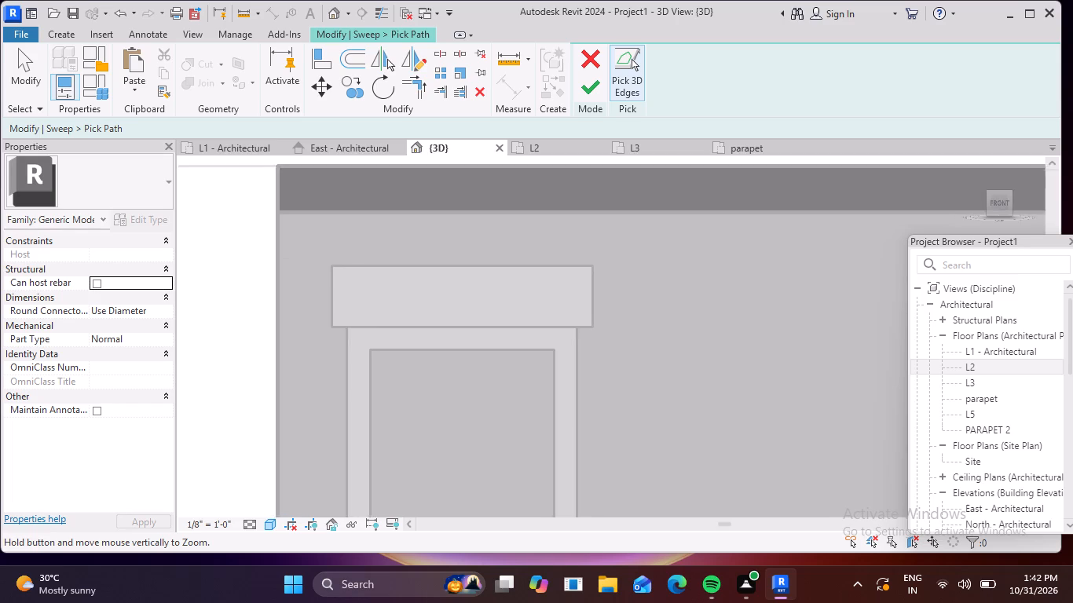
middle_click_drag(272, 251, 295, 282, "ctrl")
middle_click_drag(260, 274, 304, 304, "shift")
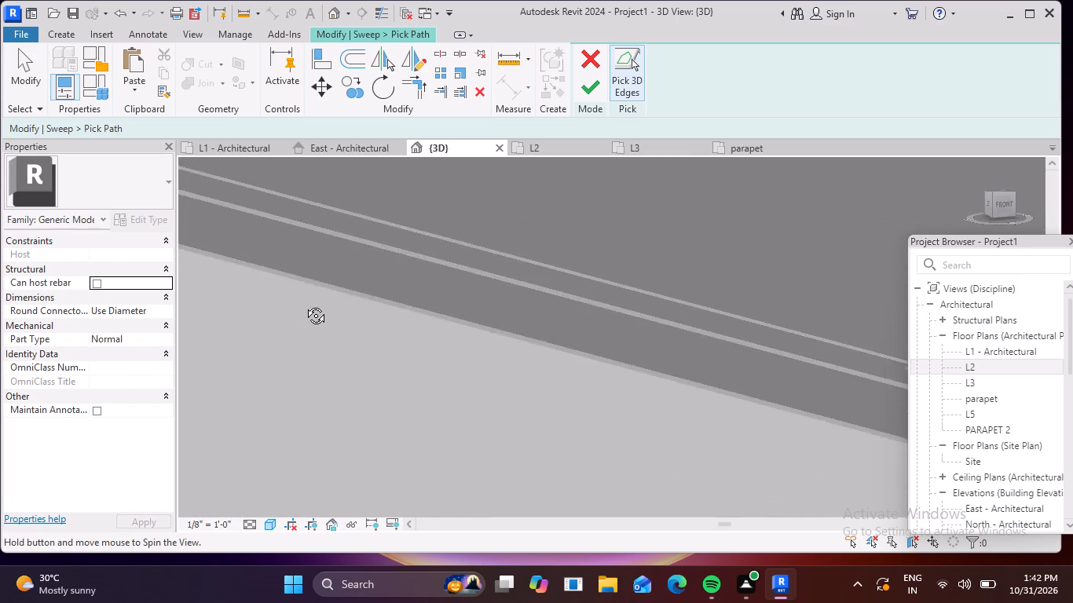
middle_click_drag(304, 304, 280, 295, "shift")
scroll(363, 315, "down", 4)
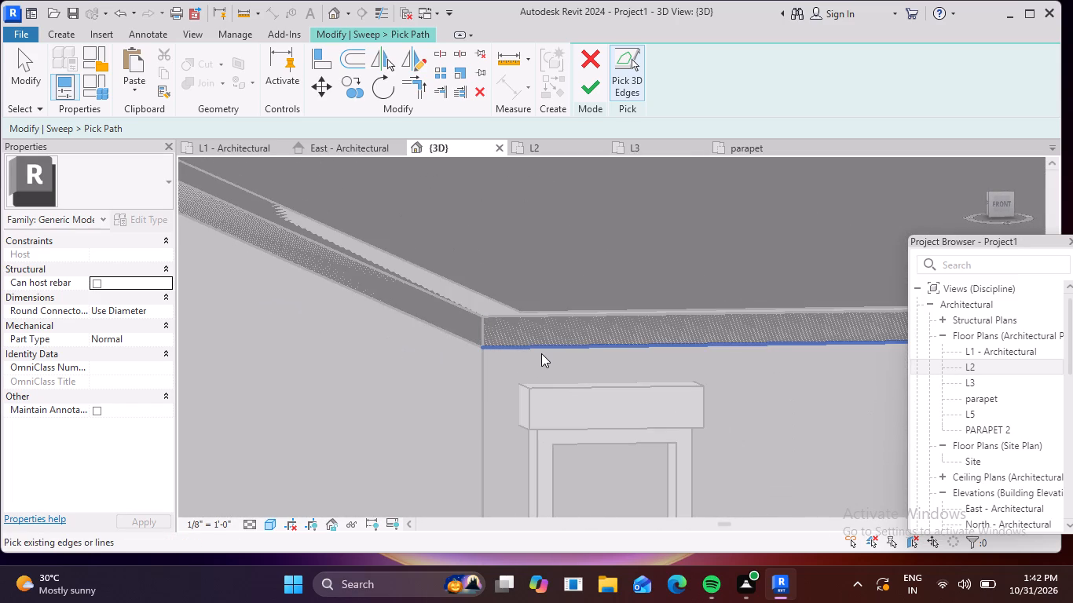
middle_click_drag(540, 353, 544, 380, "shift")
middle_click_drag(709, 360, 698, 302)
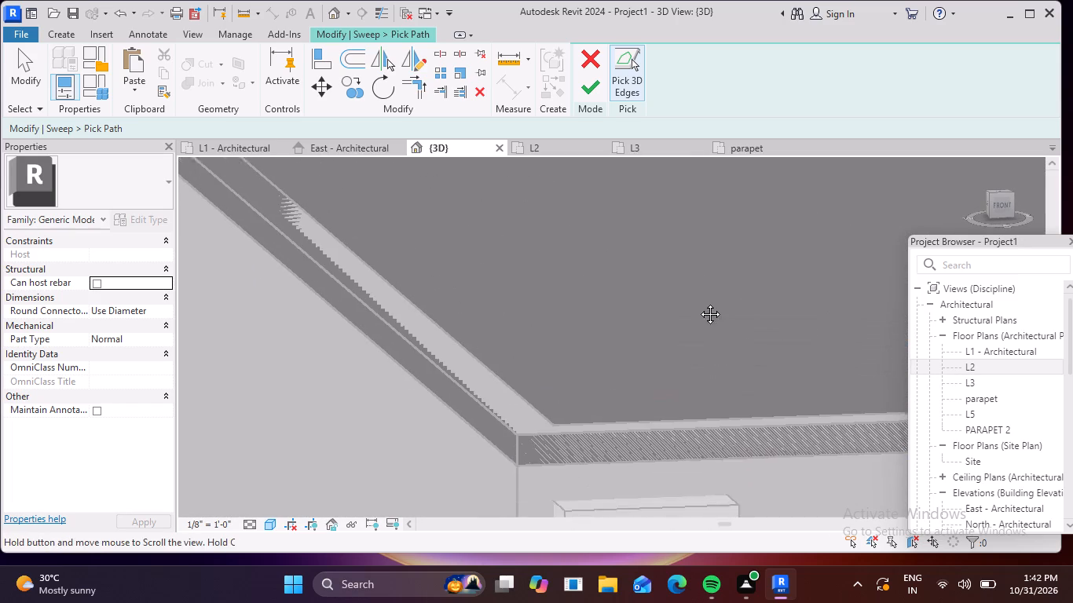
middle_click_drag(698, 302, 682, 206)
scroll(652, 318, "down", 3)
middle_click_drag(613, 324, 621, 346, "shift")
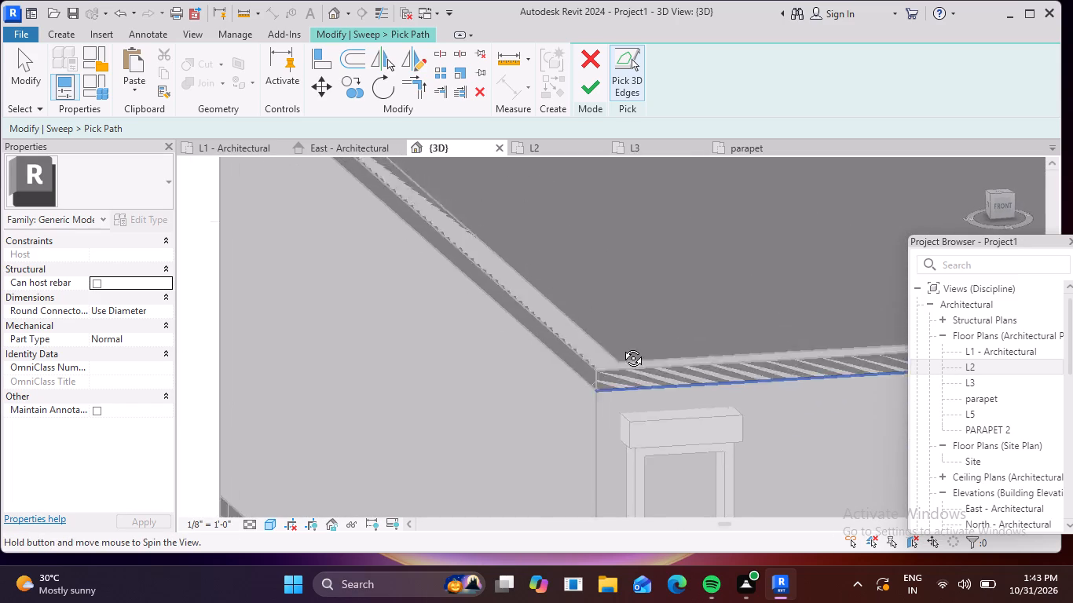
middle_click_drag(621, 346, 622, 348, "shift")
scroll(723, 434, "up", 3)
middle_click_drag(749, 426, 630, 302)
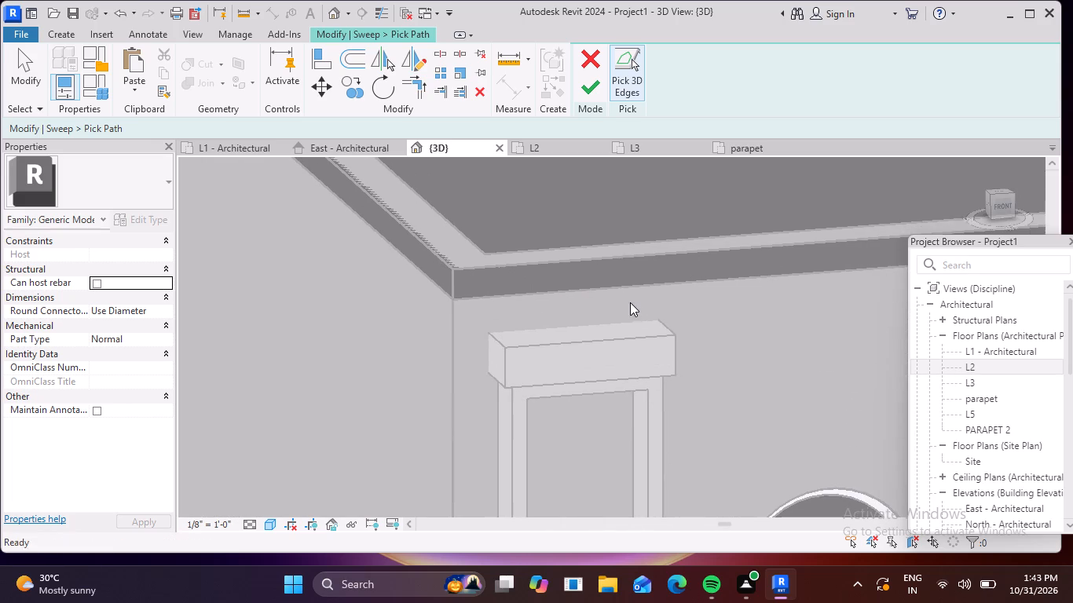
left_click(613, 338)
left_click(500, 338)
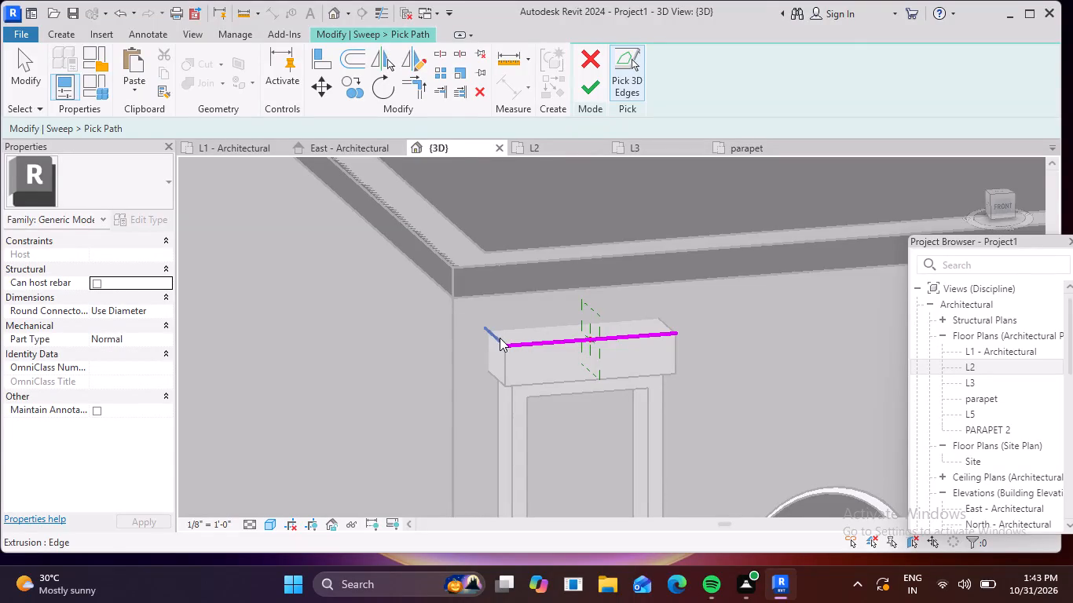
left_click(670, 326)
left_click(597, 87)
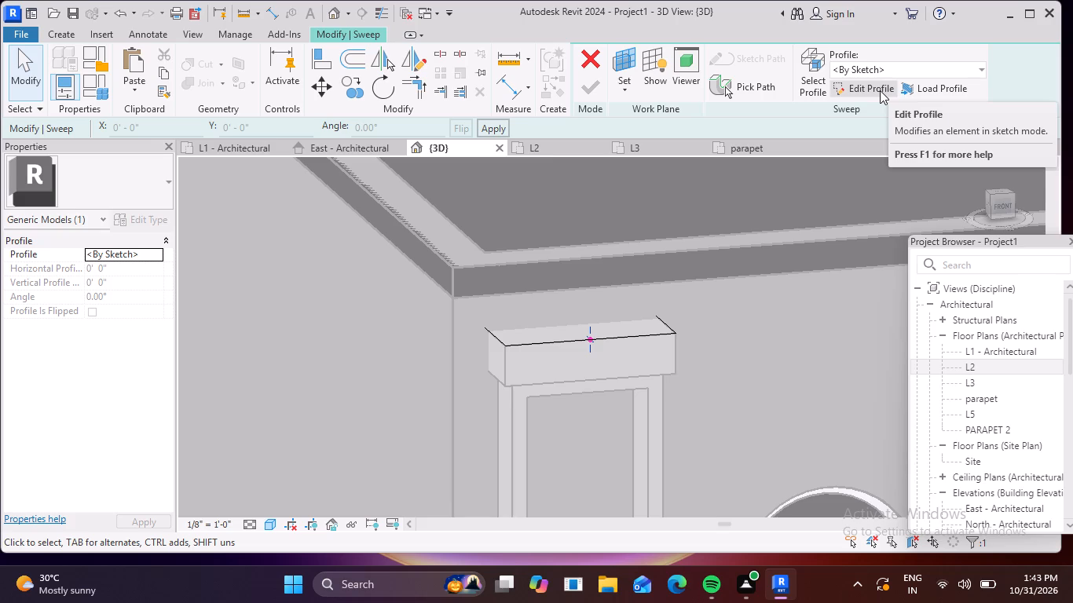
Sketch a rectangular void profile about 4" wide and 5" high inside the cap's side outline, flush with its front face.
left_click(880, 90)
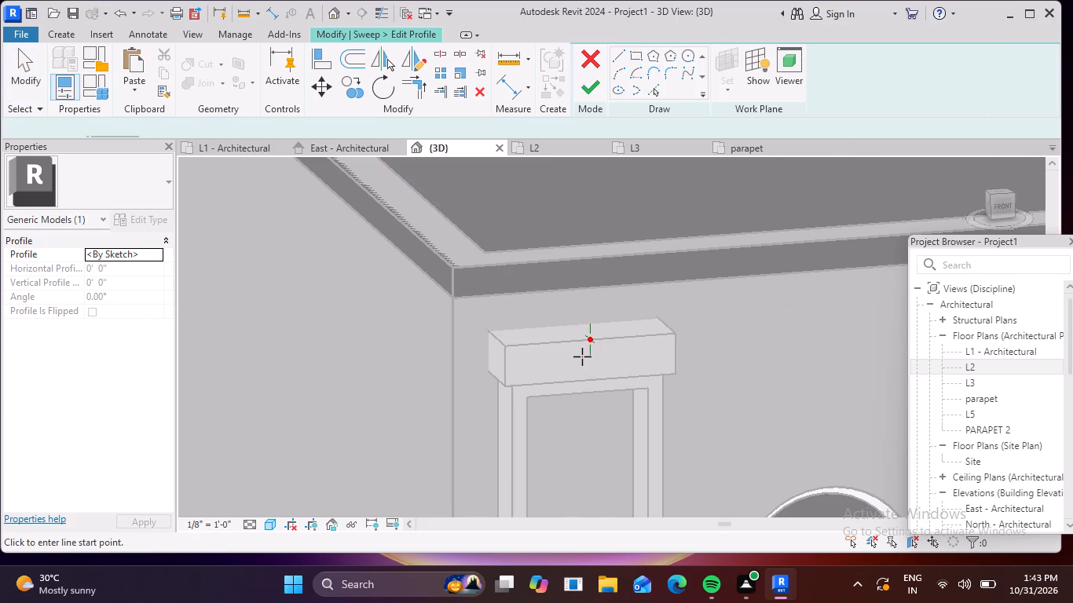
scroll(584, 355, "up", 7)
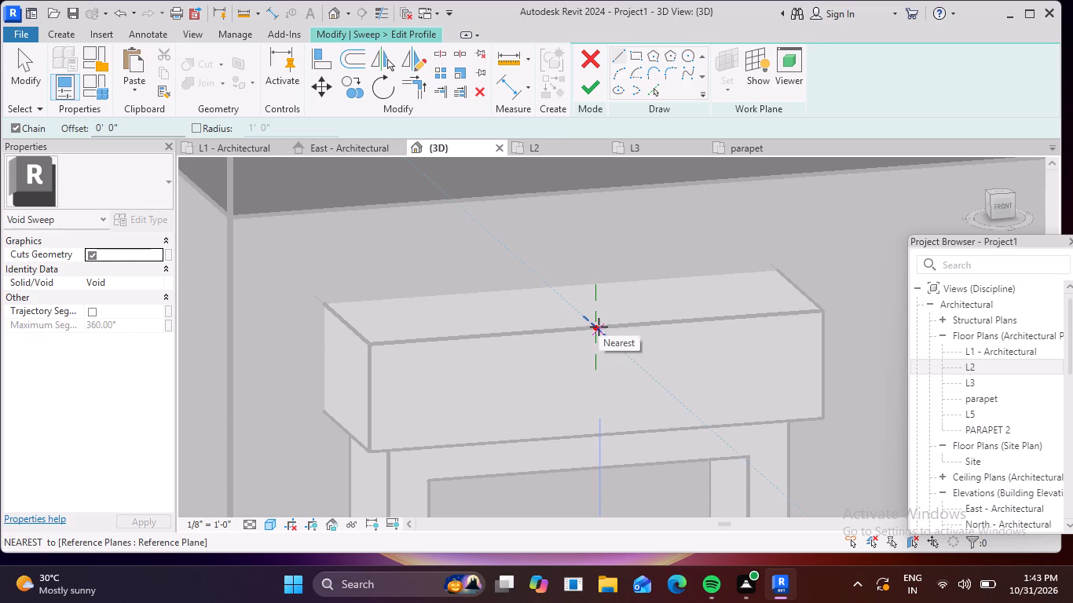
left_click(987, 207)
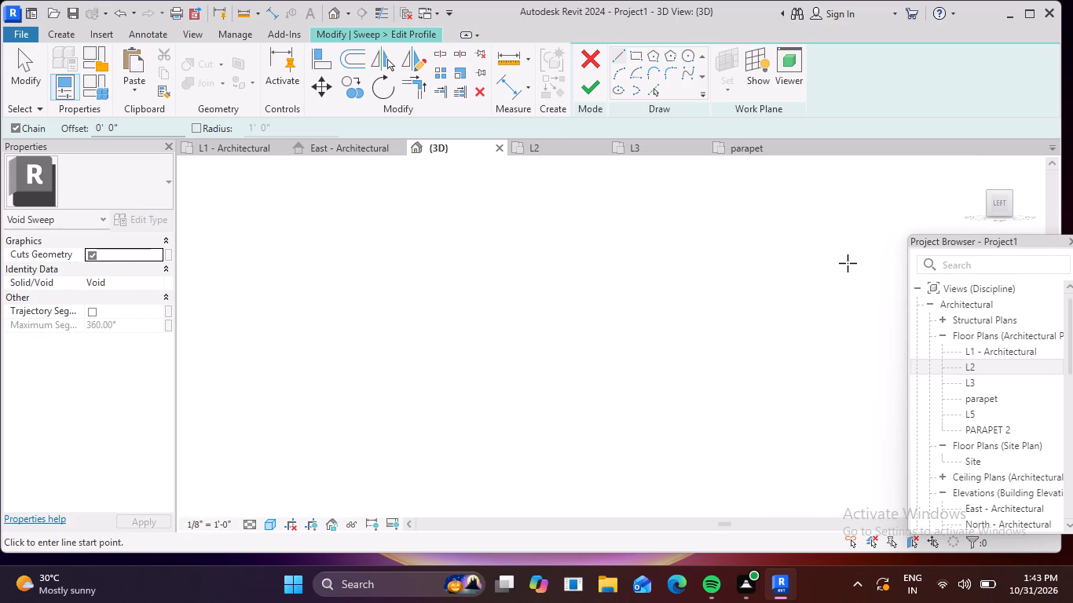
scroll(621, 353, "up", 7)
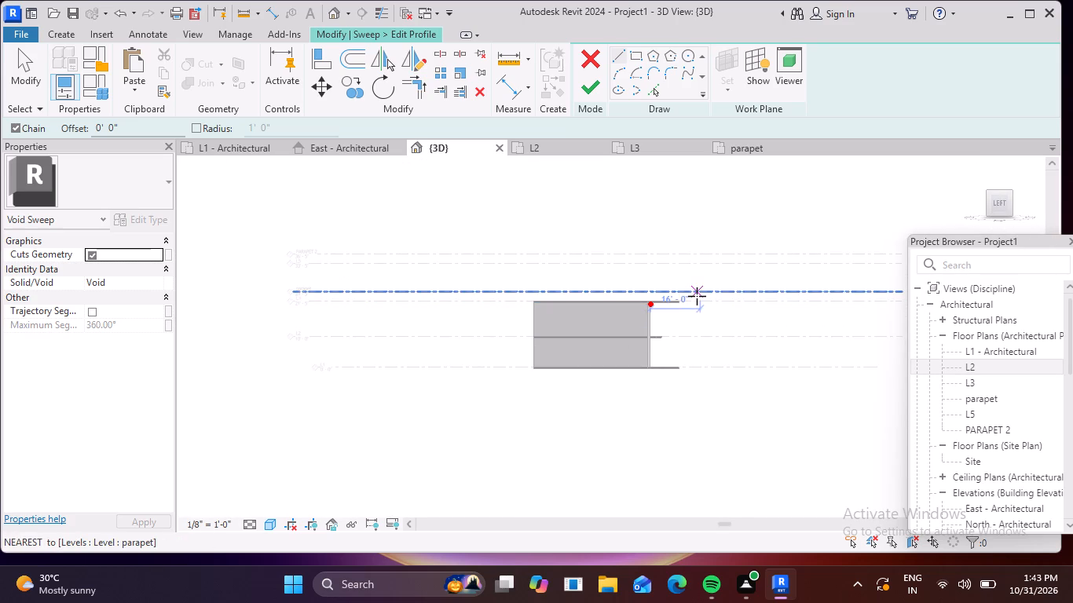
scroll(655, 310, "up", 3)
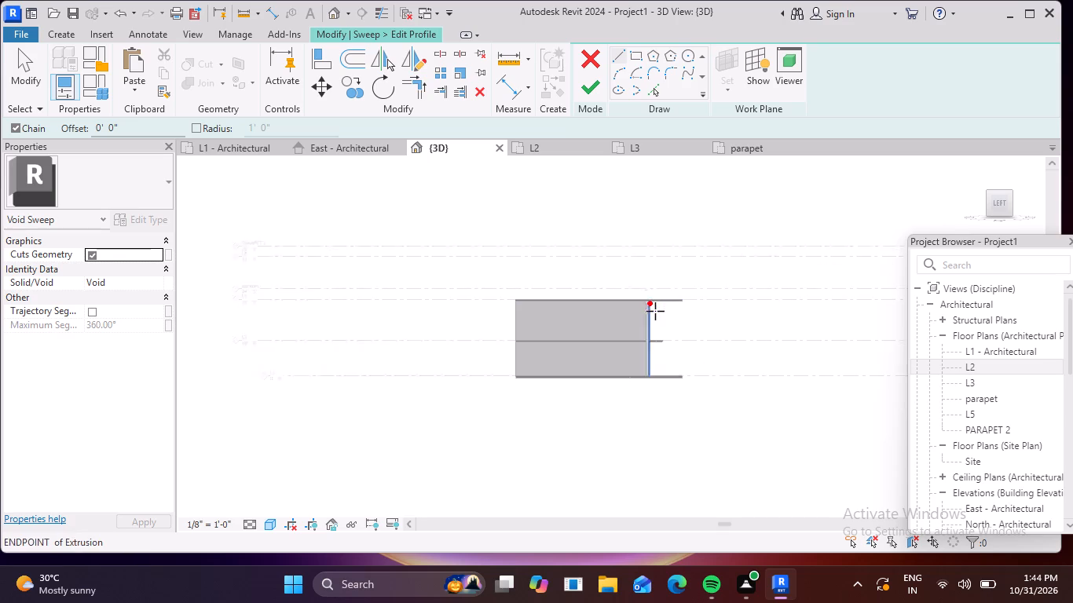
scroll(655, 311, "up", 19)
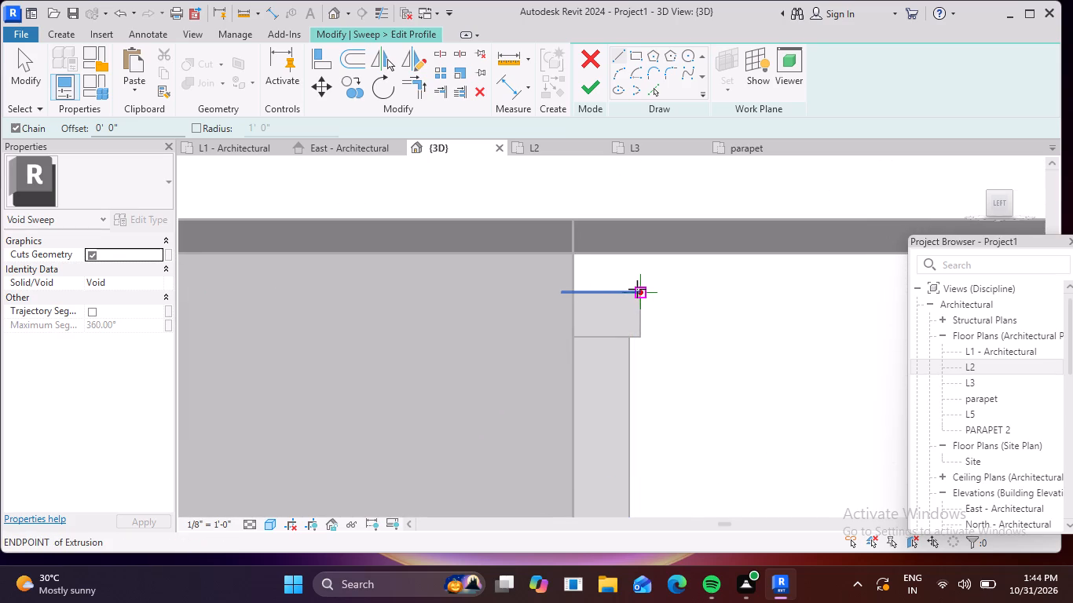
scroll(637, 289, "up", 6)
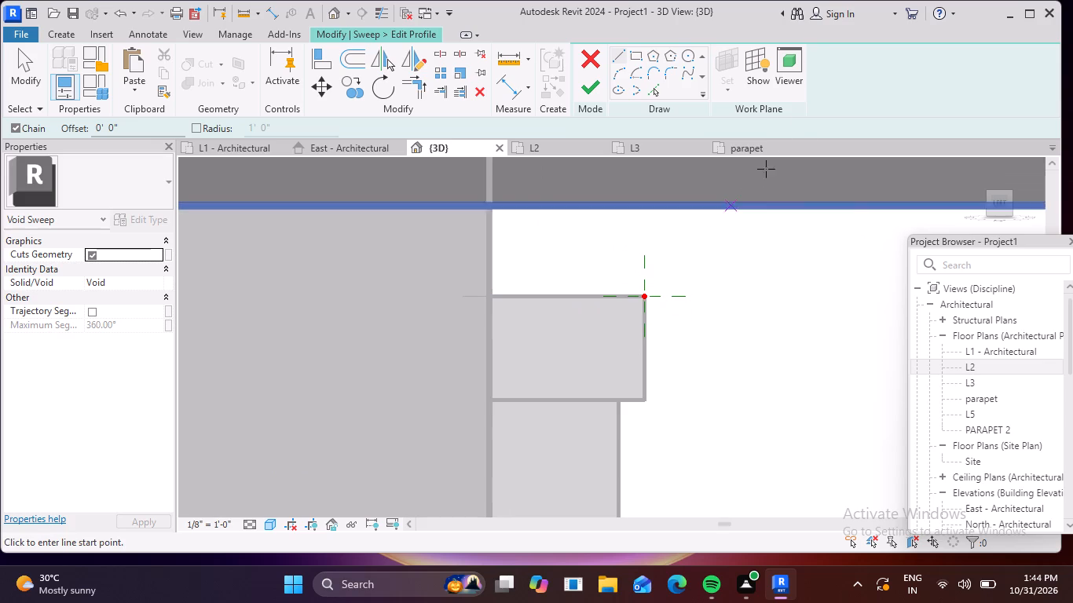
left_click(636, 57)
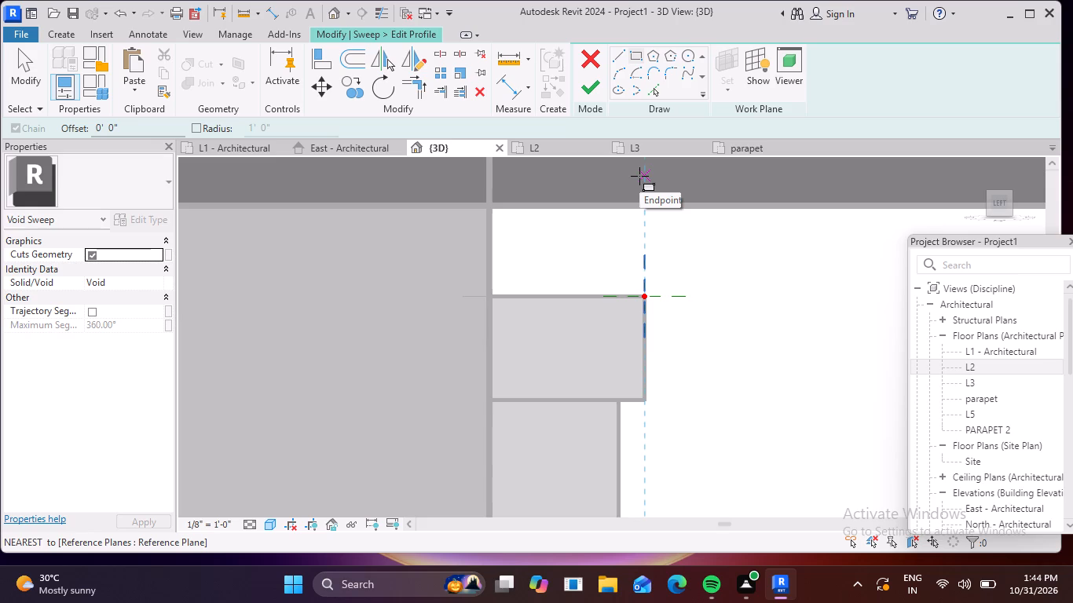
scroll(612, 305, "up", 3)
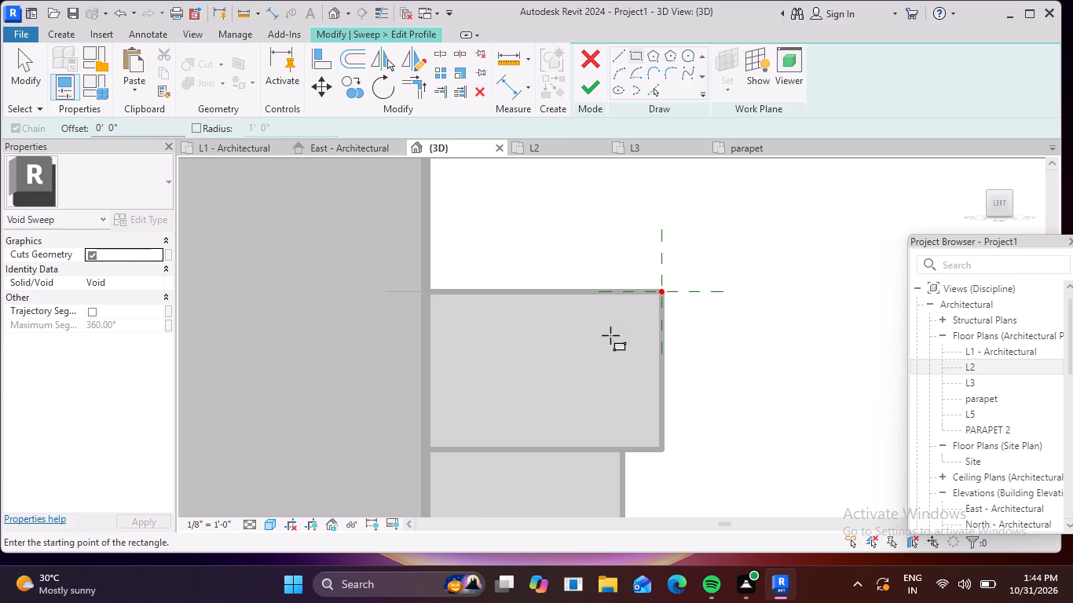
left_click(656, 328)
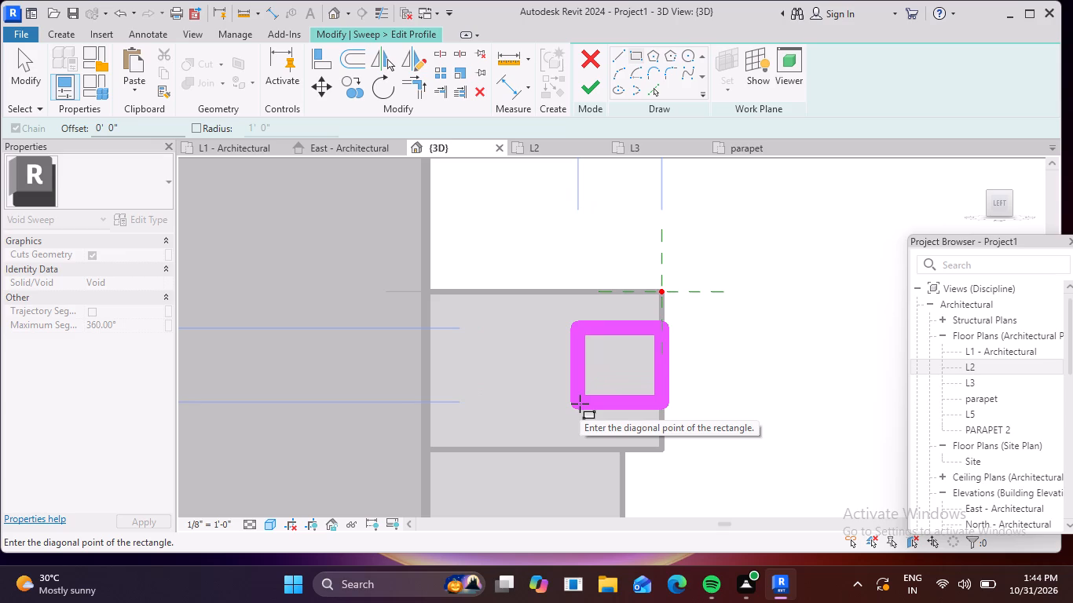
scroll(587, 418, "down", 3)
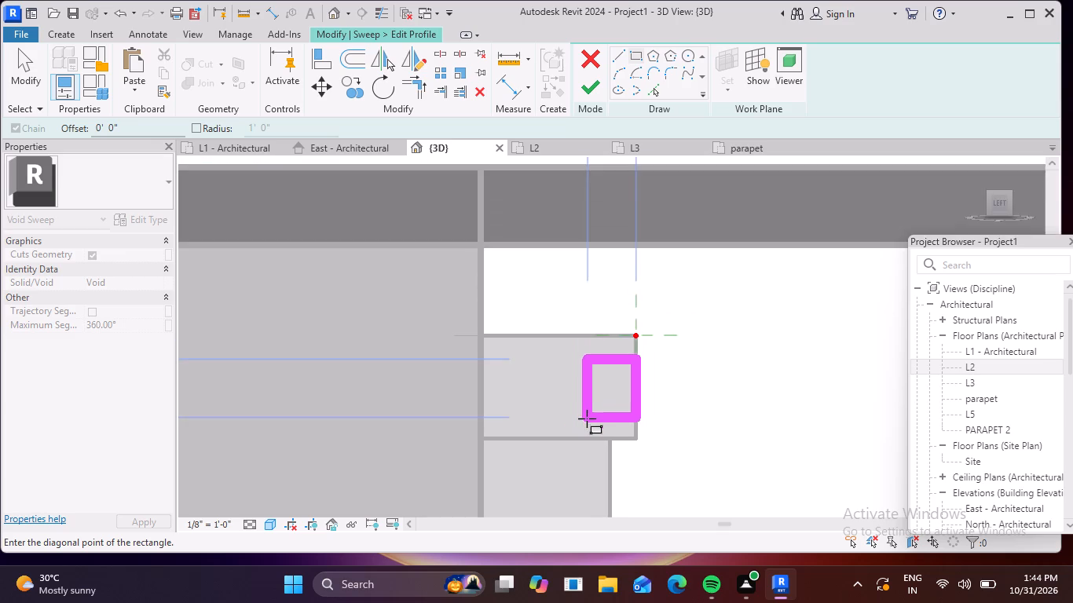
scroll(587, 418, "down", 5)
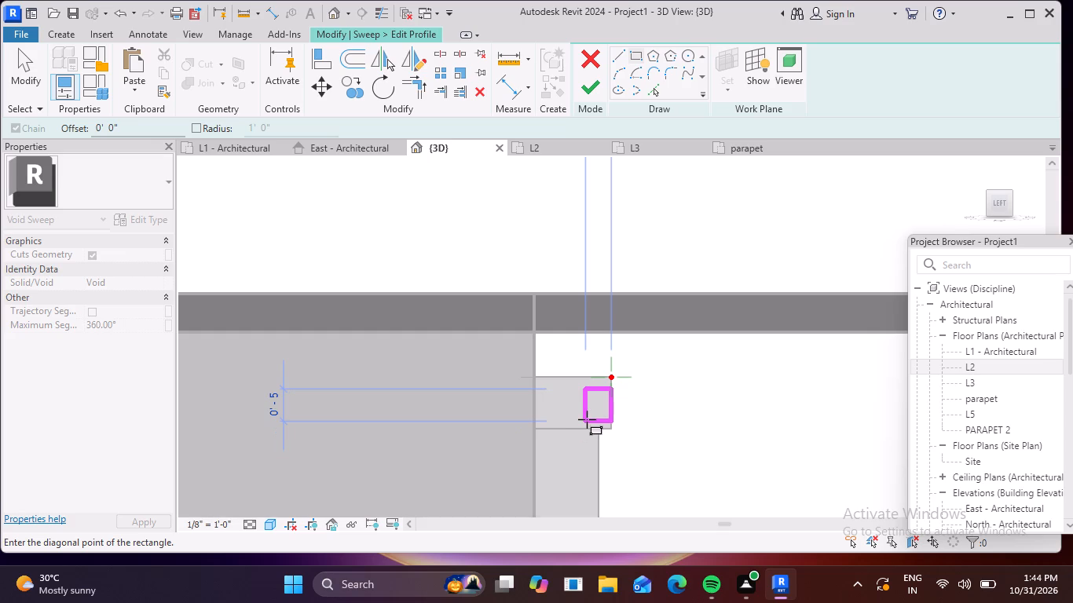
left_click(587, 419)
scroll(599, 389, "up", 5)
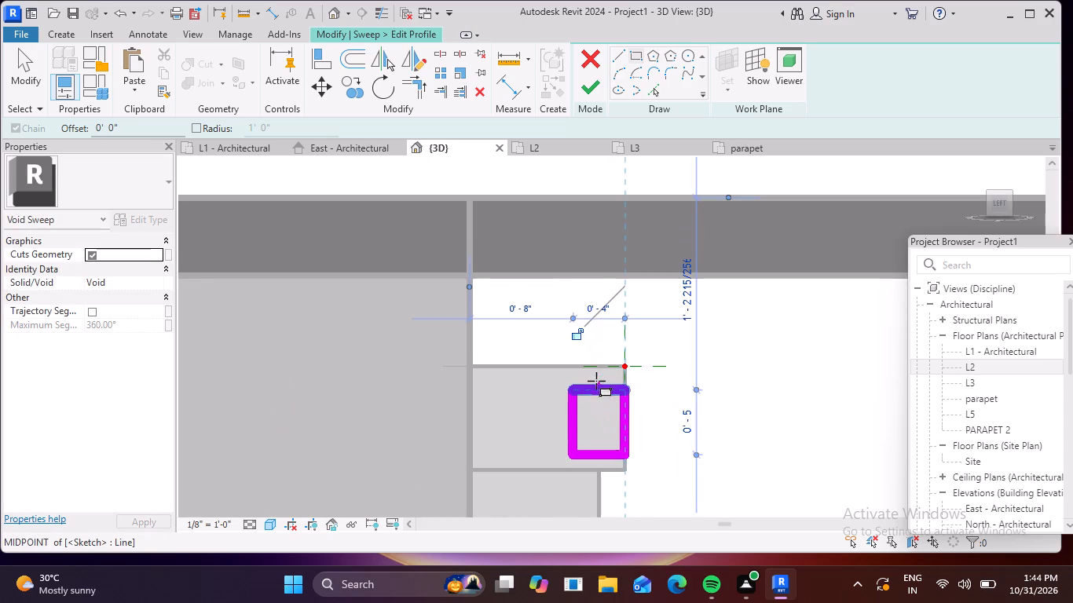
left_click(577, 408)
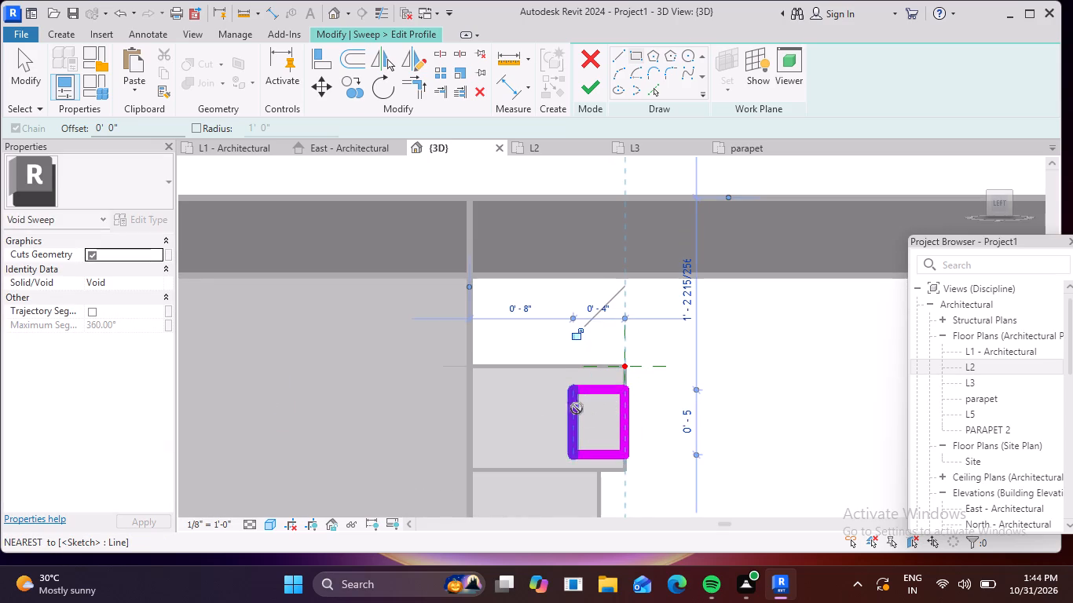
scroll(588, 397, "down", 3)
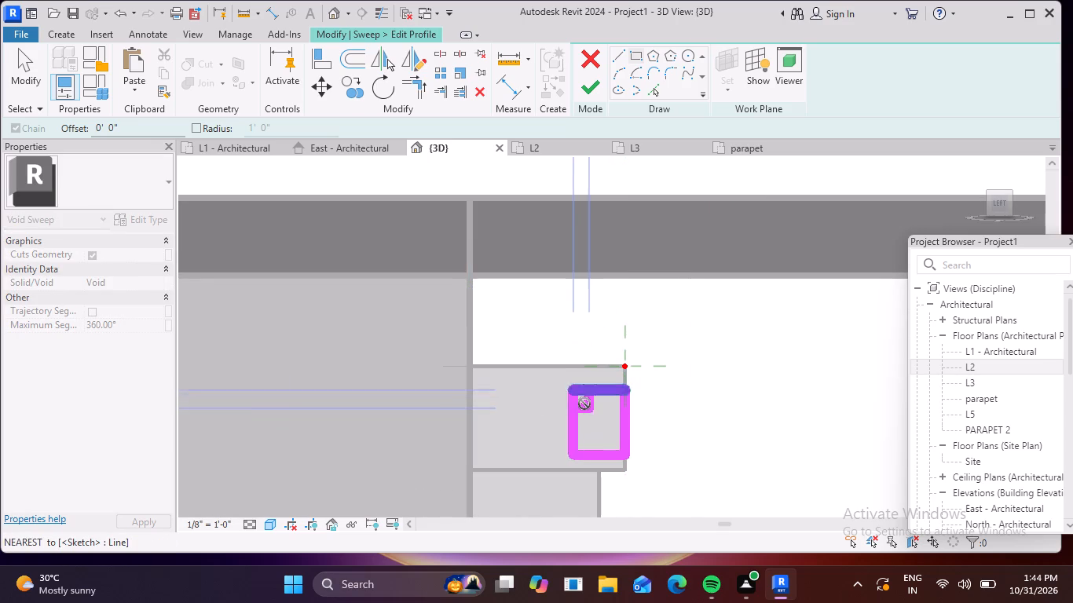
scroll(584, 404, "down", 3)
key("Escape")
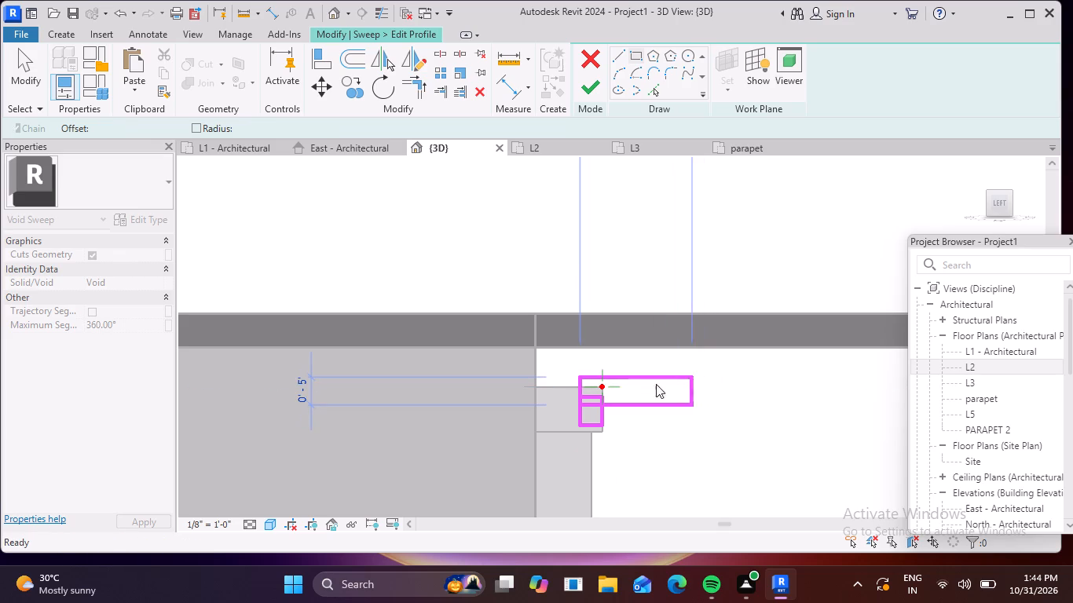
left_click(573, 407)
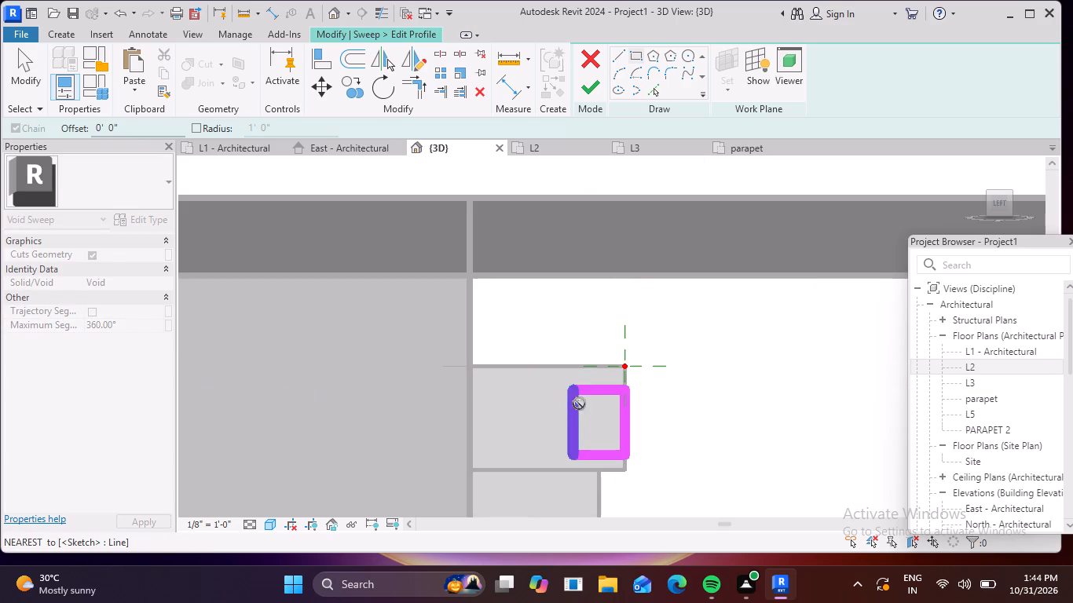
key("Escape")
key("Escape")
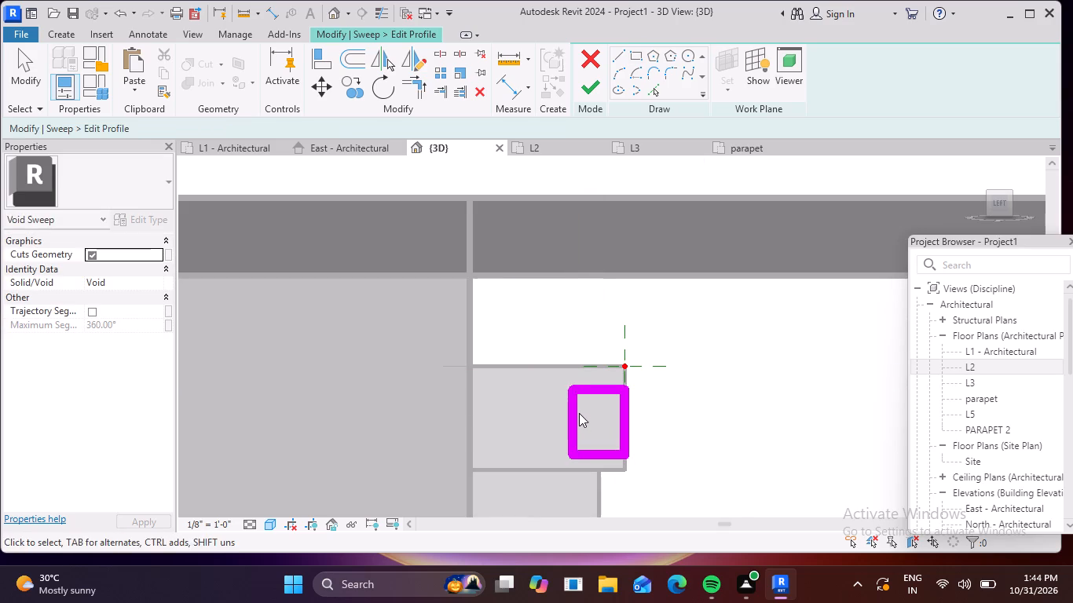
Set the rectangular profile's width, measured in from the cap's front face, to 1" and finish the profile sketch.
left_click(575, 410)
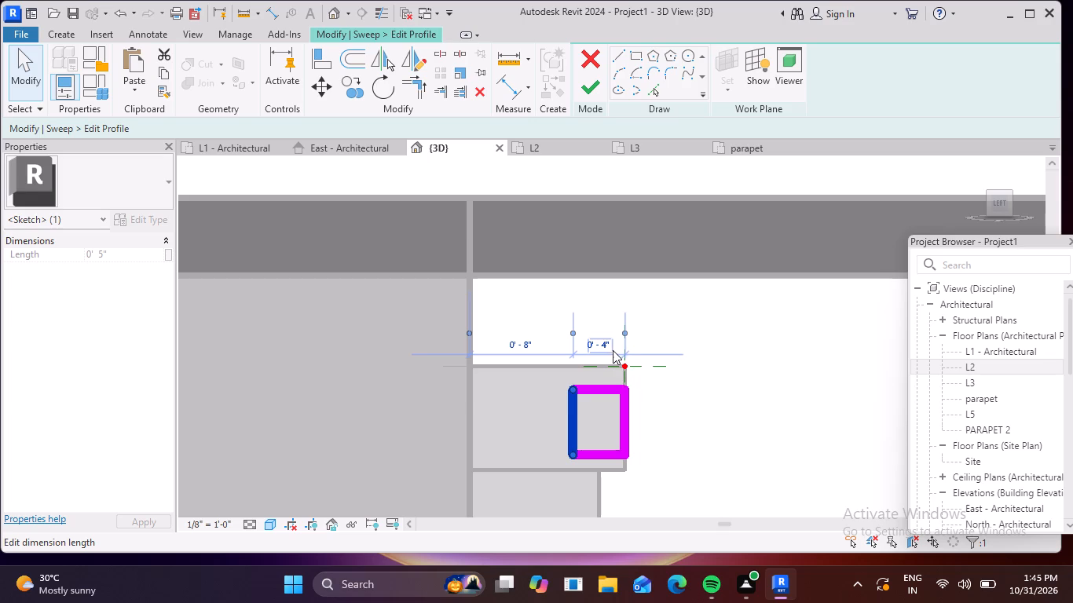
scroll(610, 350, "up", 4)
left_click(598, 349)
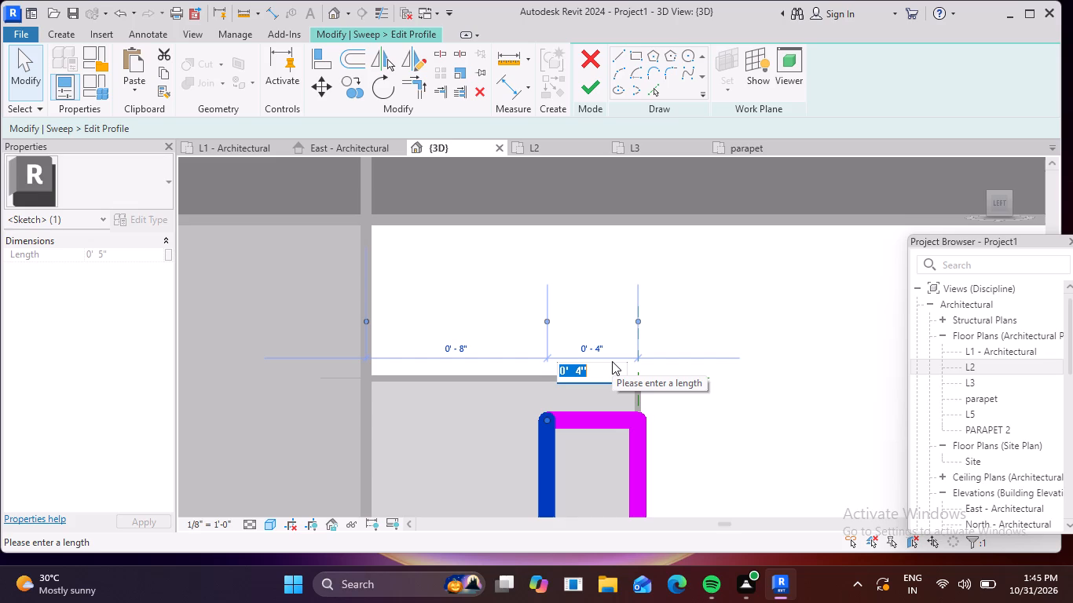
key("BackSpace")
type("1\"")
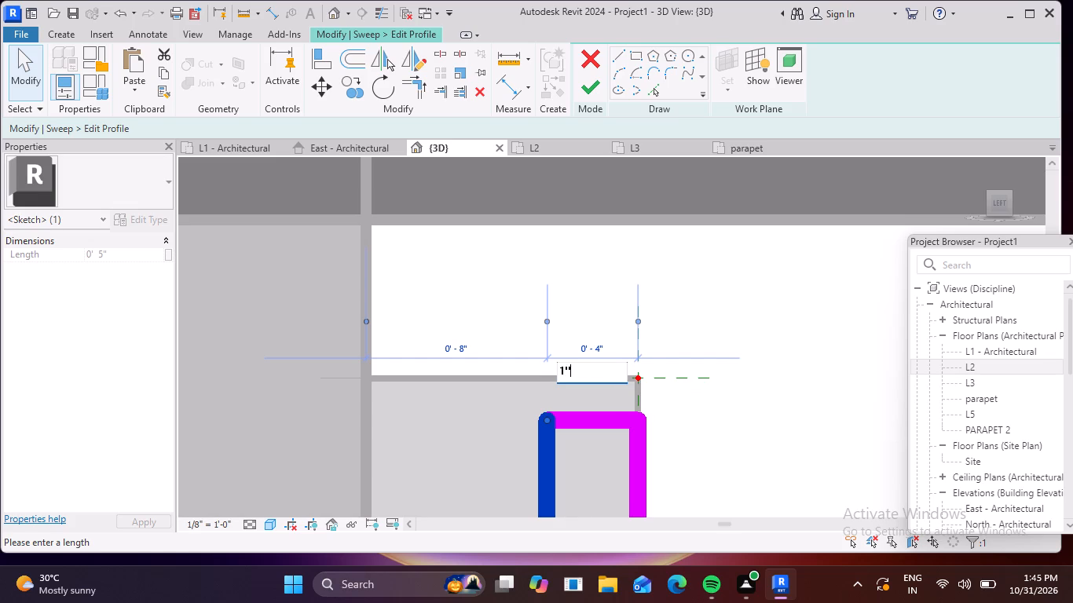
key("Return")
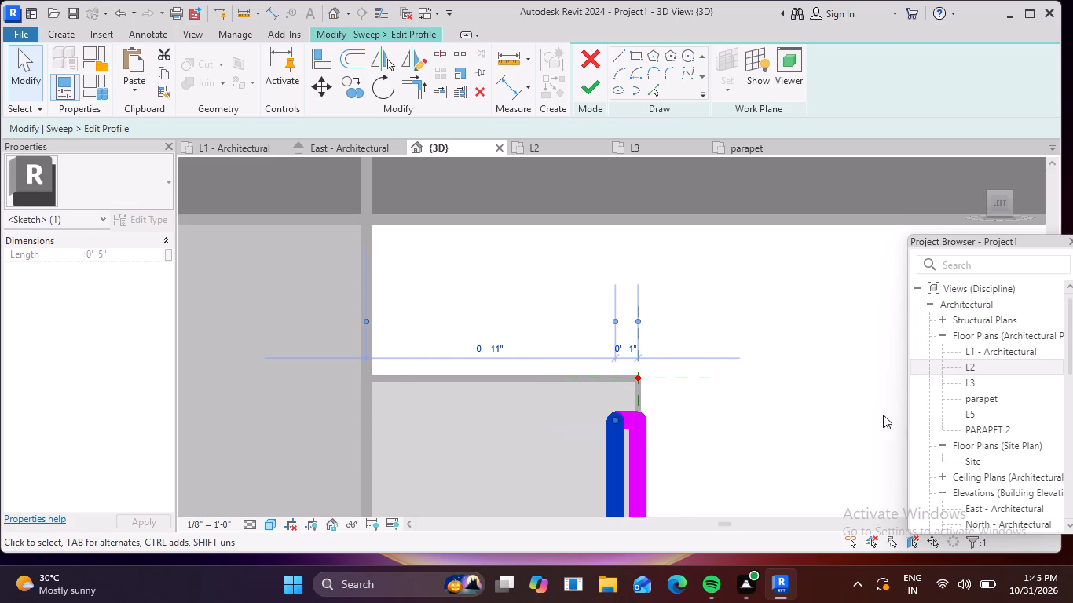
scroll(889, 423, "down", 1)
middle_click_drag(838, 418, 745, 371)
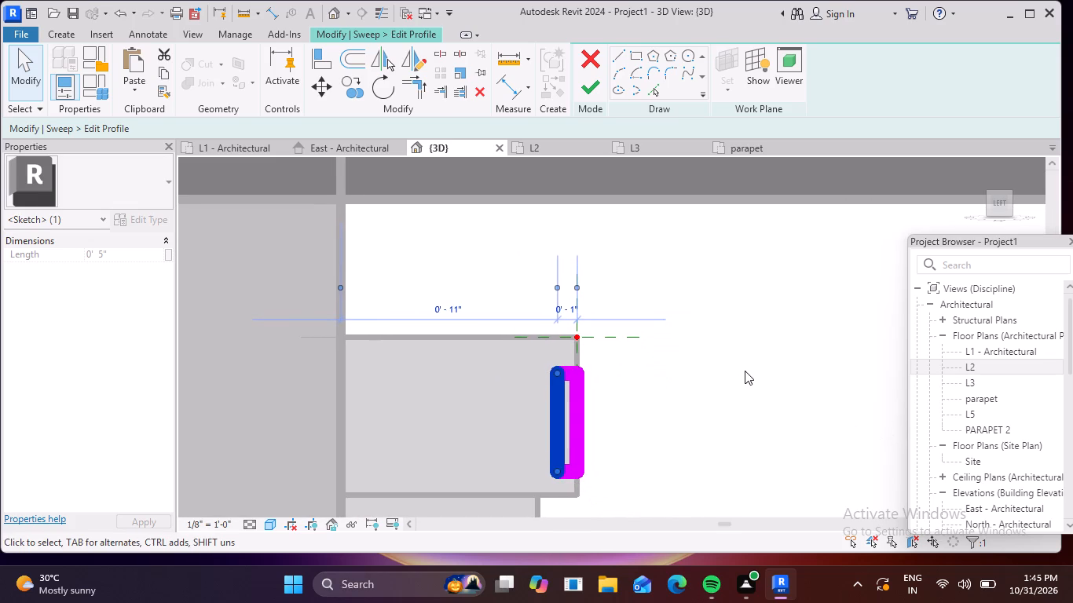
left_click(593, 84)
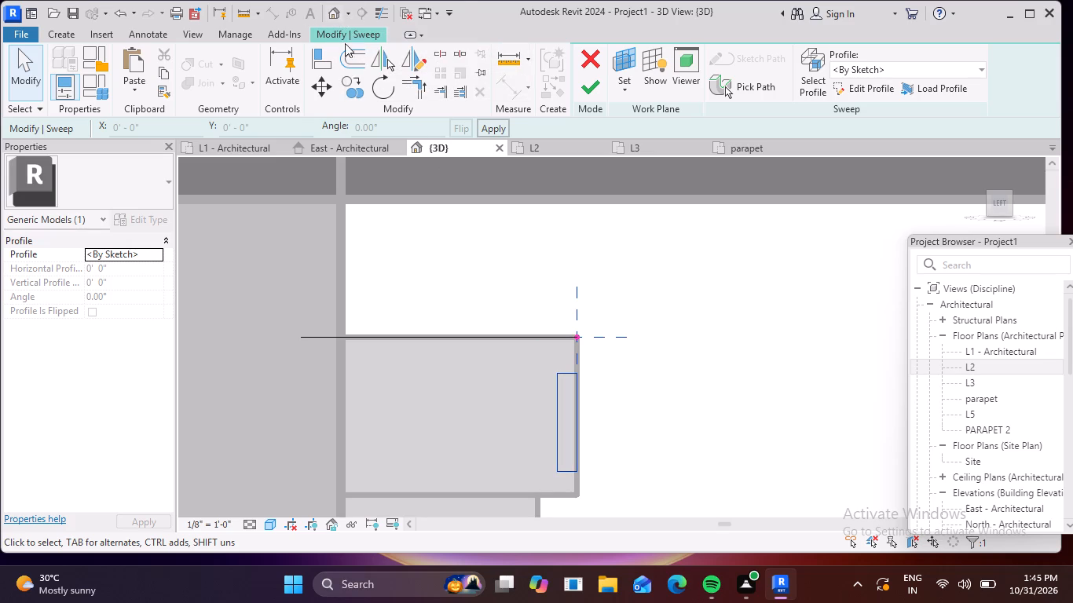
Examine the void profile's position relative to the sweep path and the cap's front face.
middle_click_drag(642, 281, 587, 314)
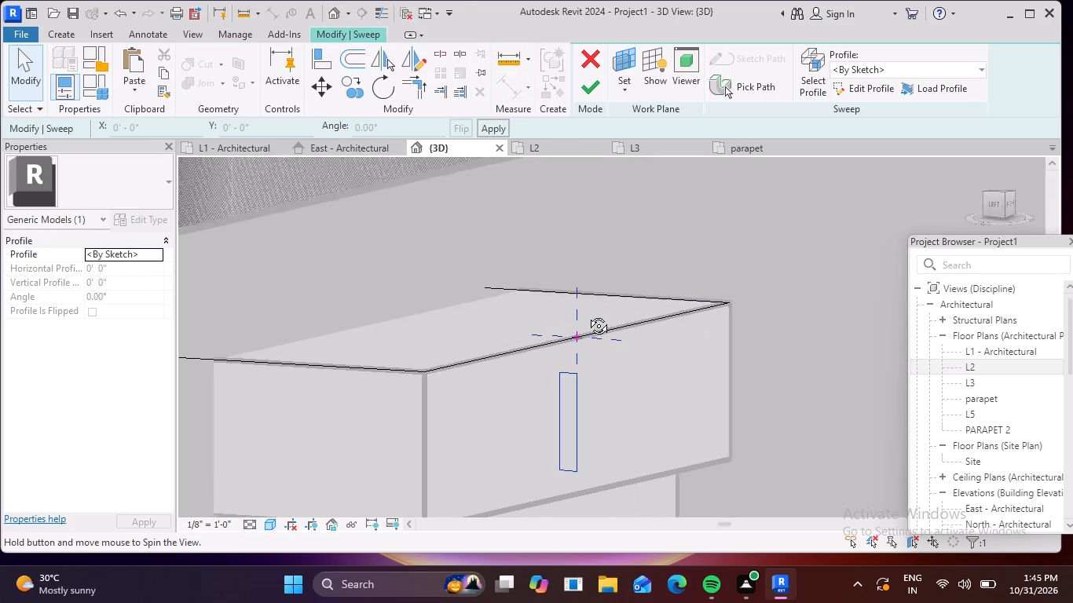
middle_click_drag(587, 314, 570, 324)
middle_click_drag(705, 304, 733, 318, "shift")
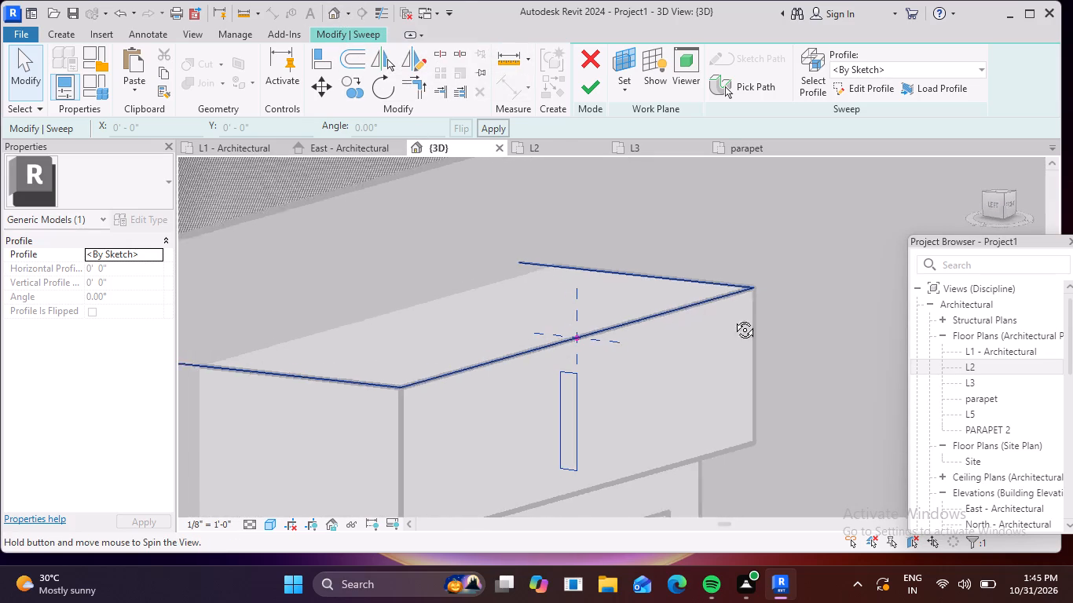
middle_click_drag(733, 318, 767, 242, "shift")
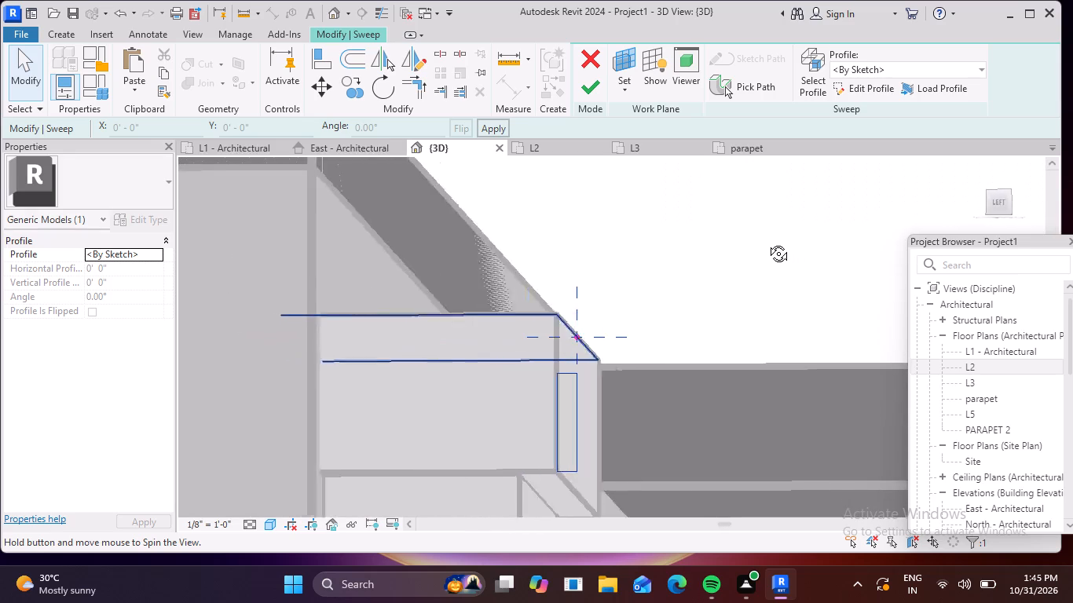
middle_click_drag(767, 242, 775, 251, "shift")
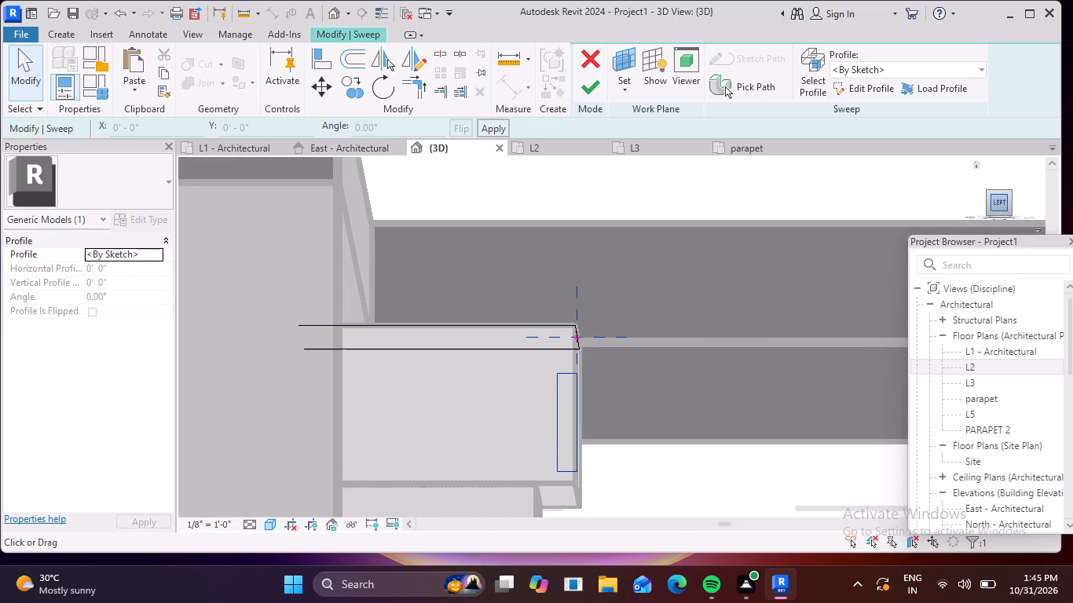
left_click(1000, 202)
scroll(639, 365, "down", 3)
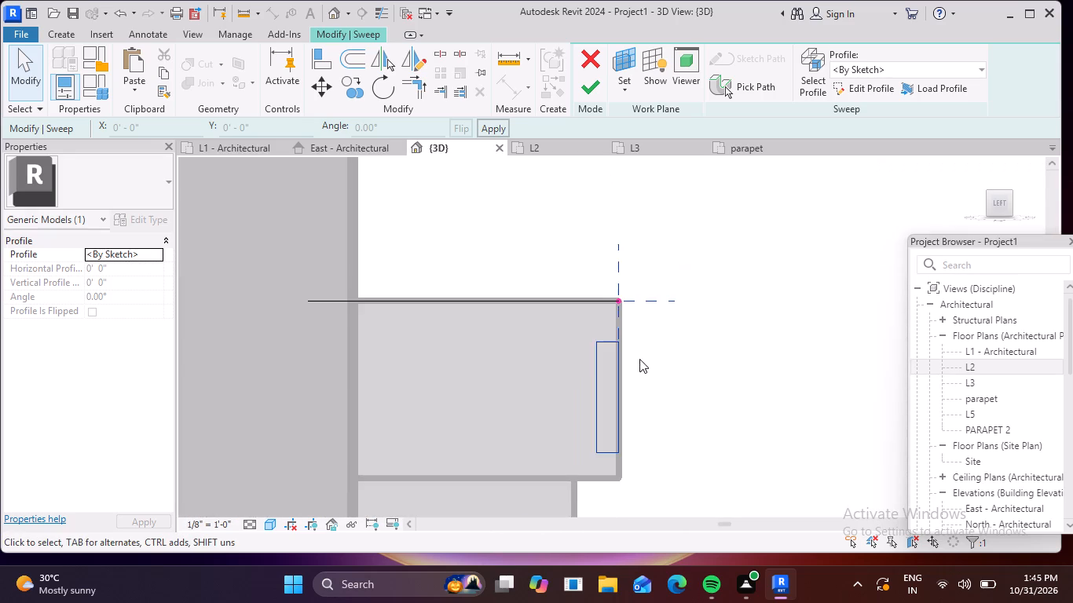
scroll(639, 328, "up", 7)
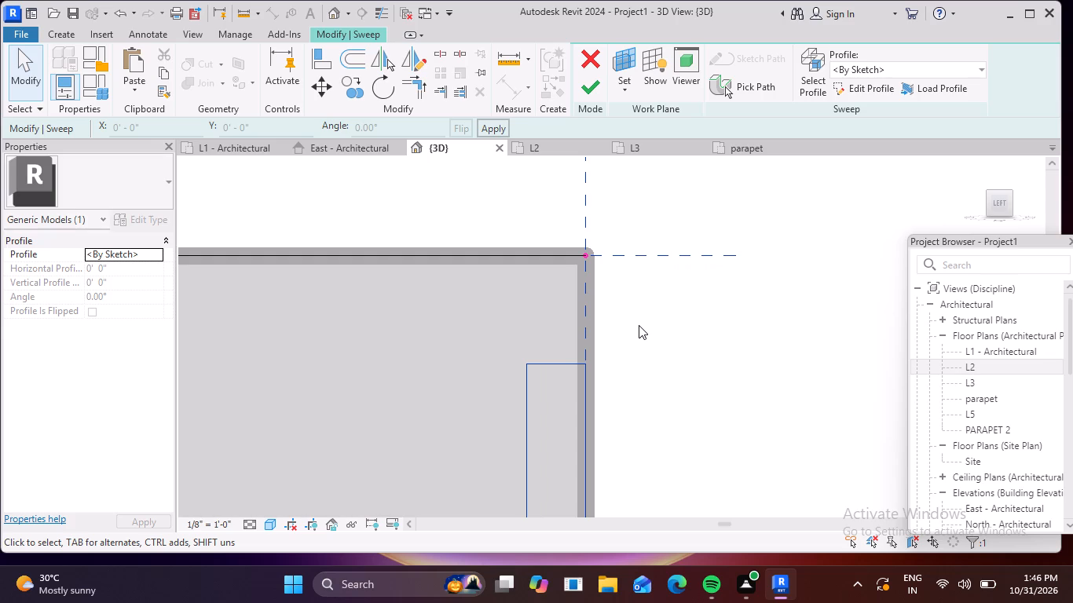
left_click(570, 362)
left_click(562, 365)
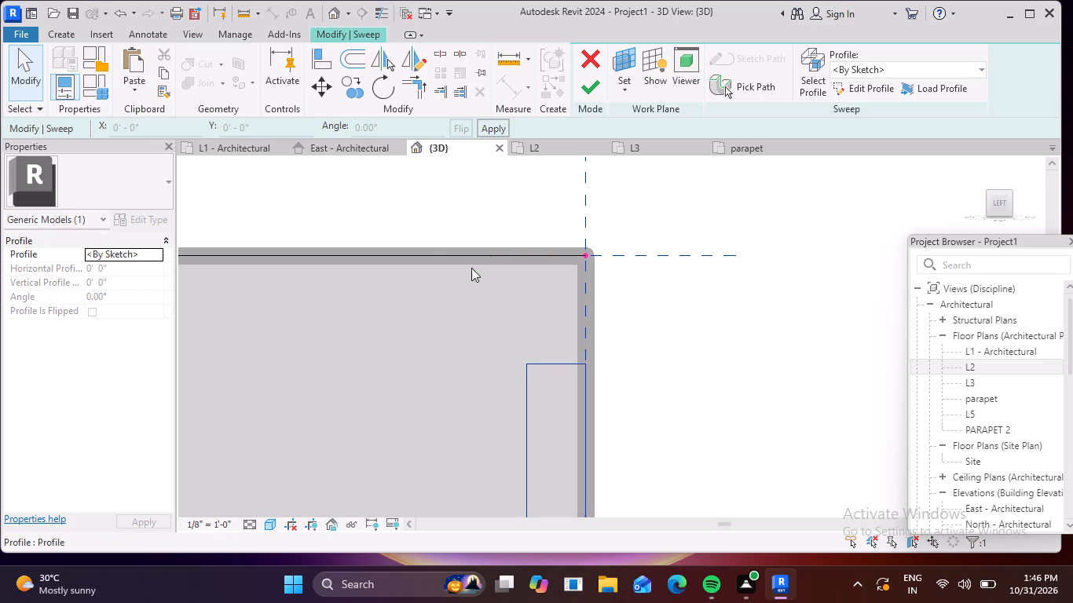
Finish the void sweep around the cap's front and sides and inspect the cut band.
left_click(595, 93)
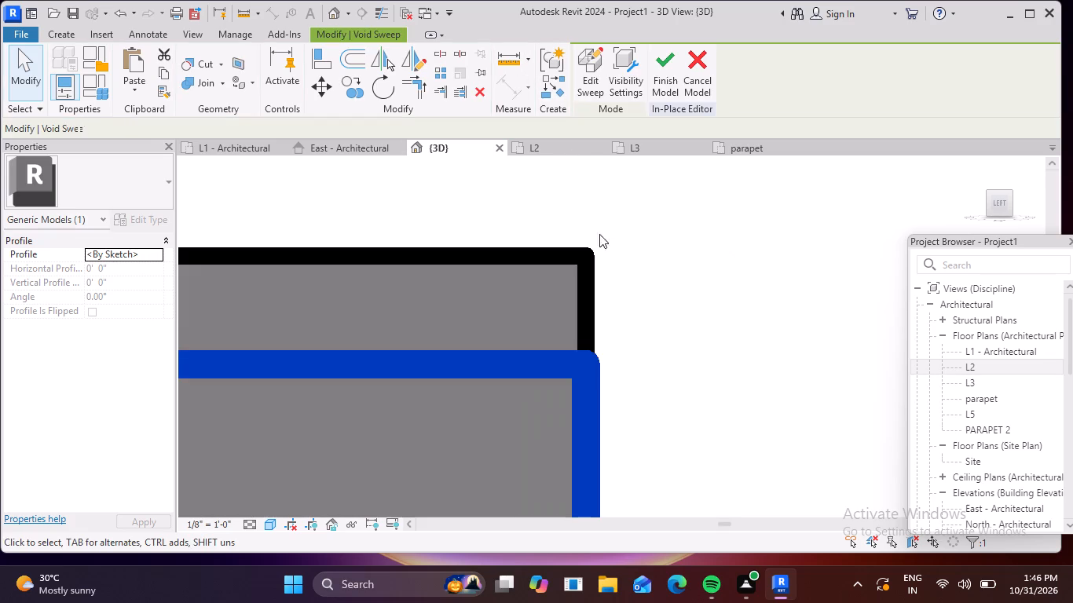
scroll(608, 242, "down", 7)
scroll(665, 287, "down", 6)
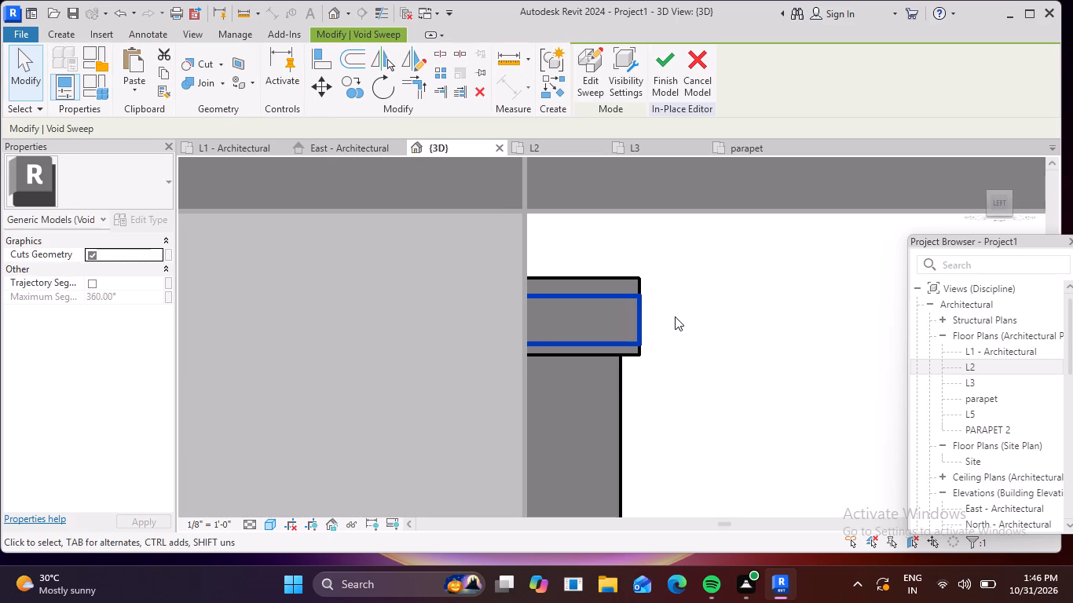
middle_click_drag(712, 289, 551, 356)
middle_click_drag(659, 312, 617, 348, "shift")
scroll(654, 319, "down", 1, "shift")
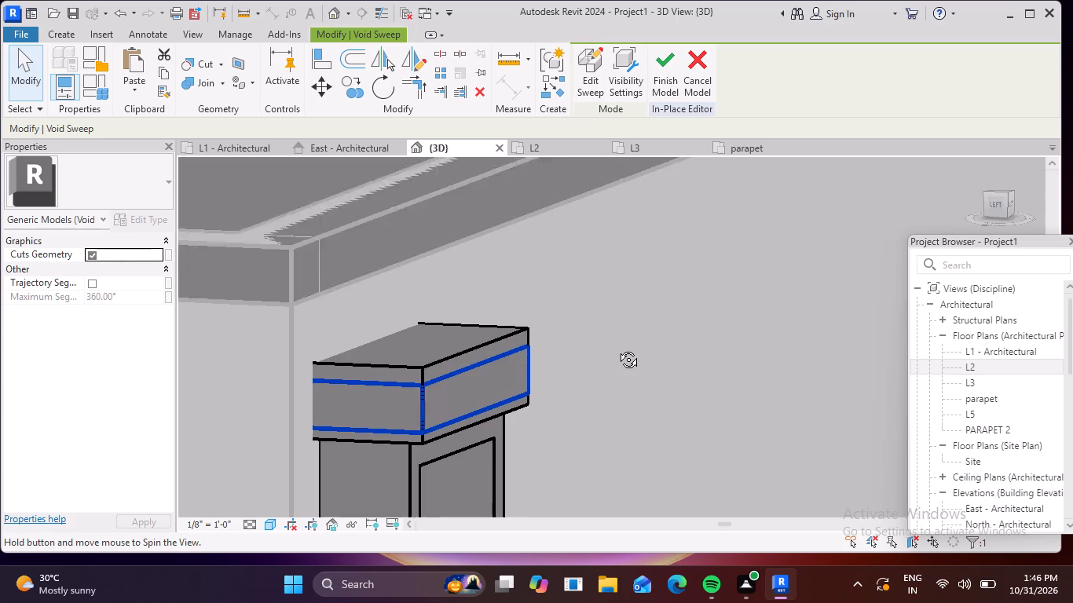
middle_click_drag(617, 348, 610, 350, "shift")
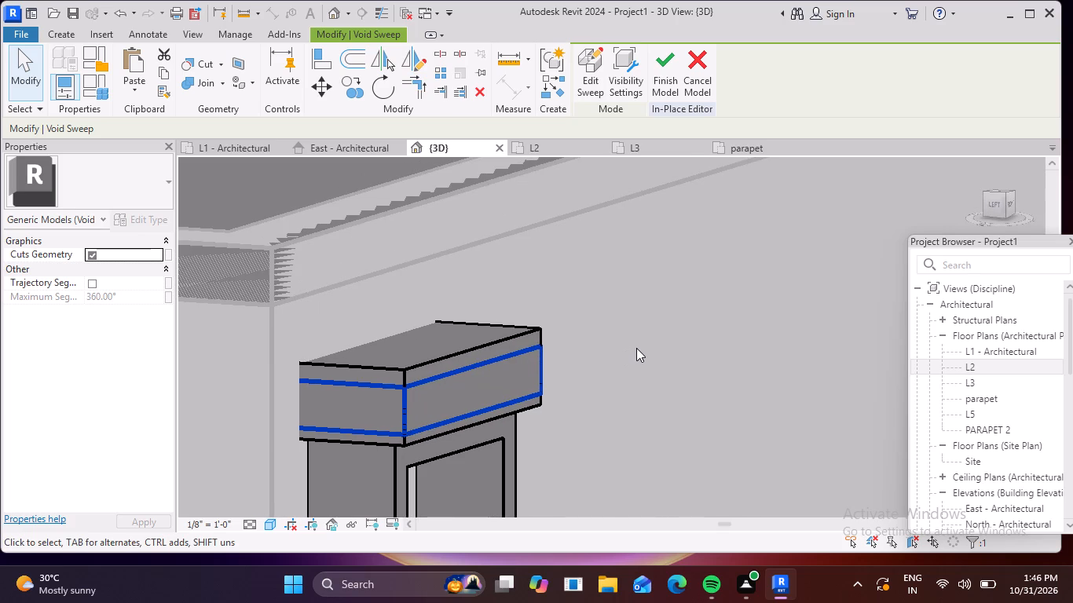
Inspect the recessed cap and the whole strip frame against the front facade from near and far.
left_click(489, 377)
scroll(610, 346, "down", 4)
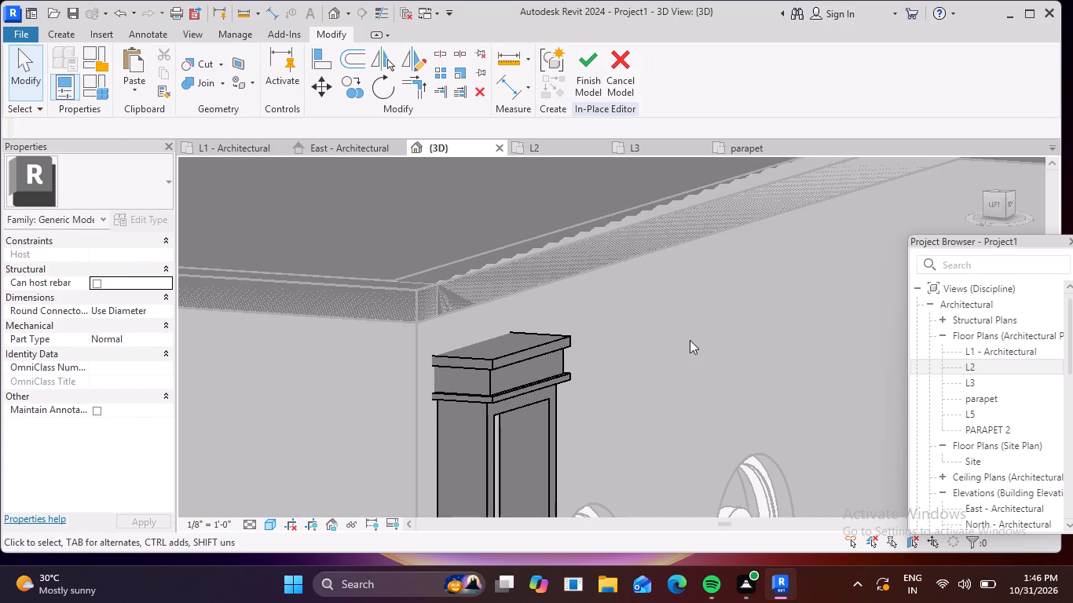
middle_click_drag(690, 339, 610, 375, "shift")
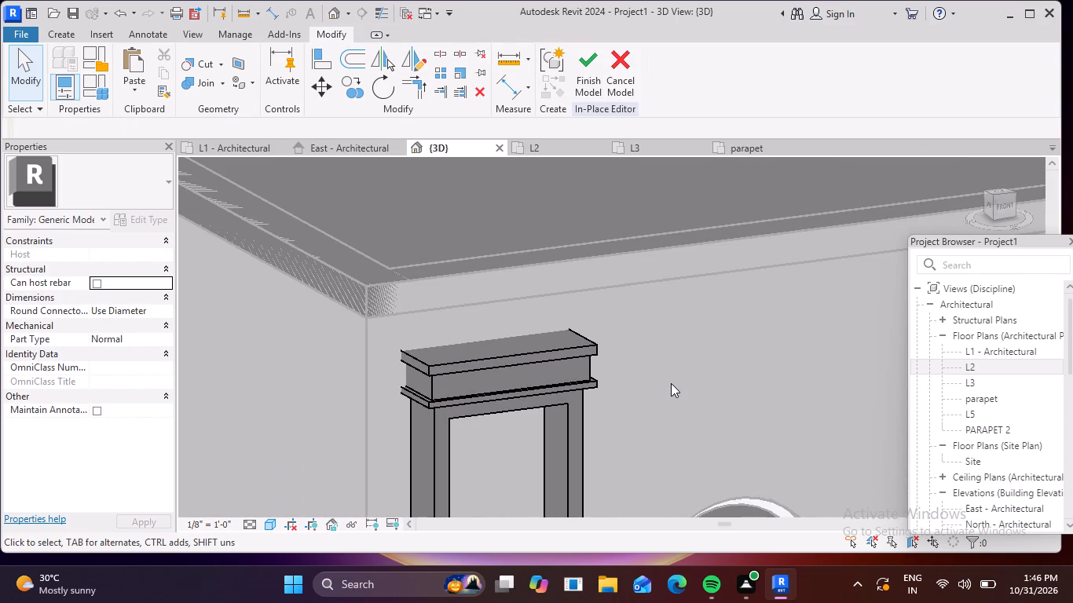
scroll(573, 364, "up", 5)
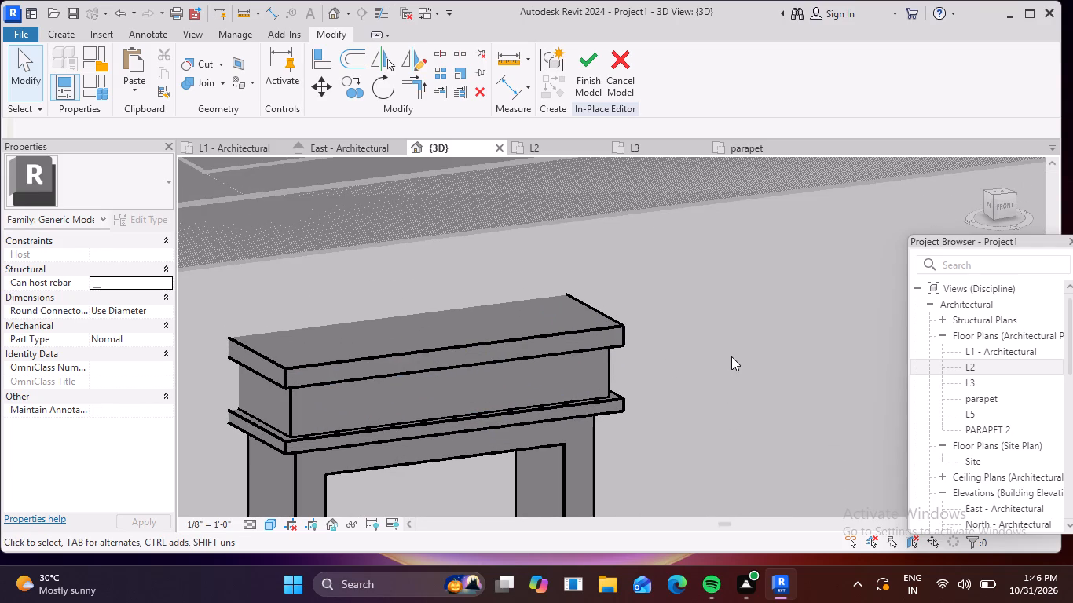
key("Escape")
key("Escape")
scroll(567, 446, "up", 2)
scroll(645, 419, "down", 5)
scroll(734, 408, "down", 5)
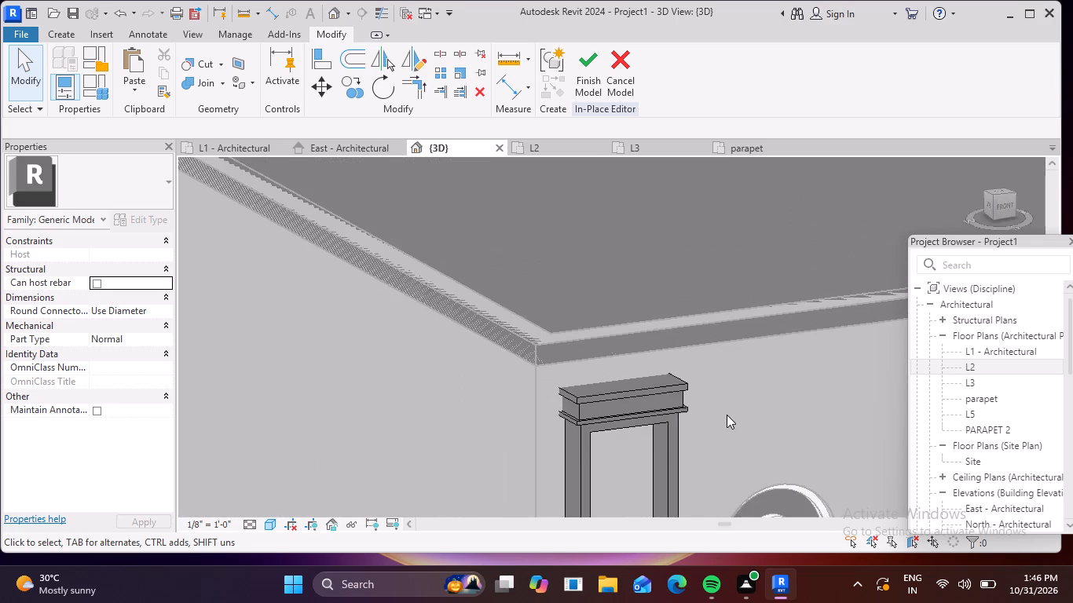
middle_click_drag(723, 415, 645, 306)
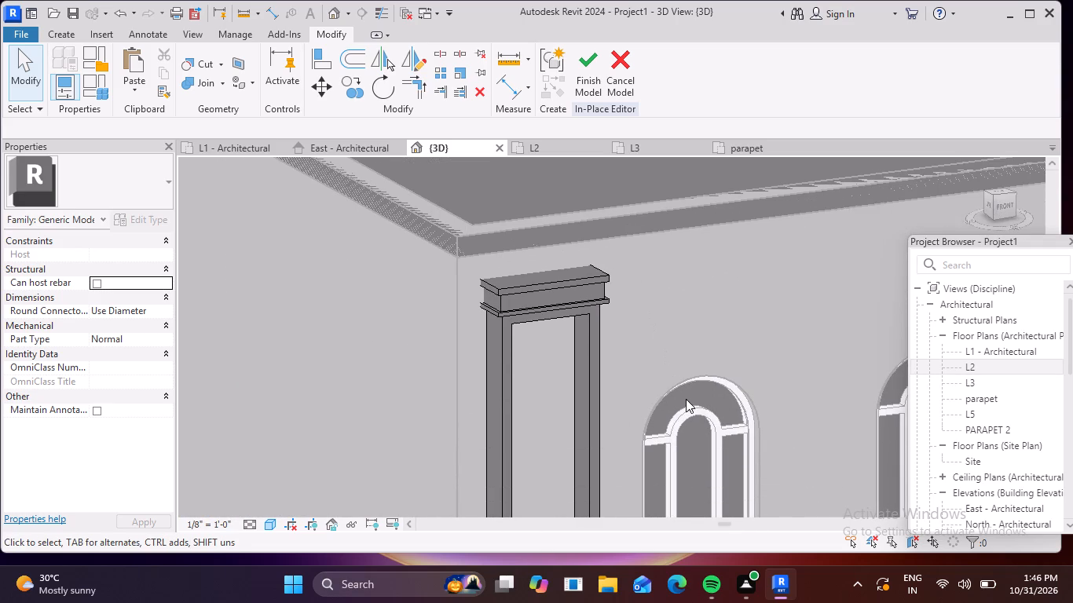
scroll(676, 400, "down", 11)
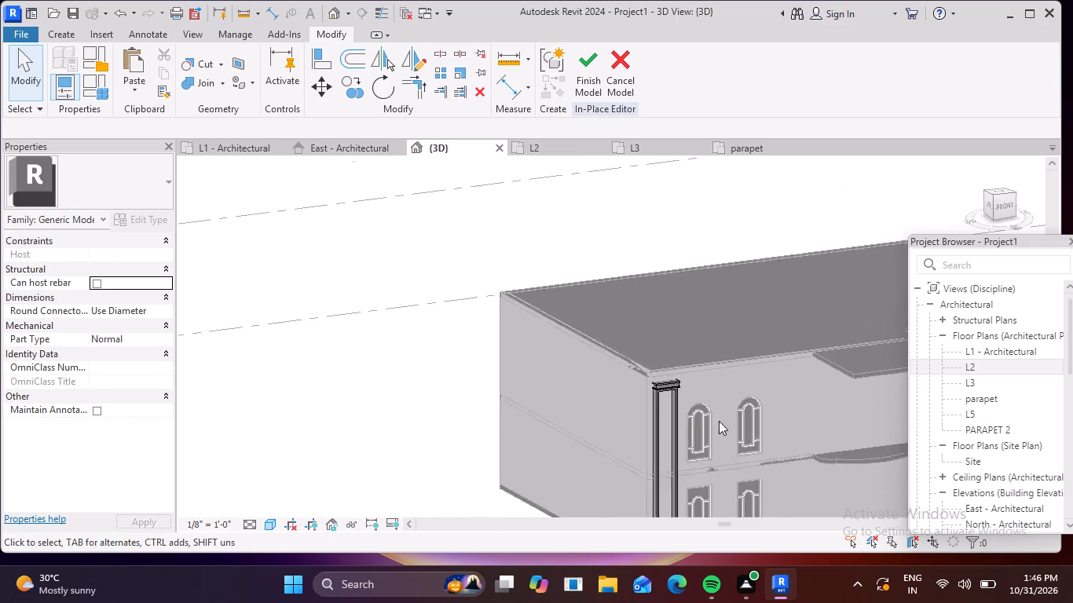
scroll(719, 421, "down", 2)
middle_click_drag(595, 450, 474, 373)
scroll(594, 328, "up", 3)
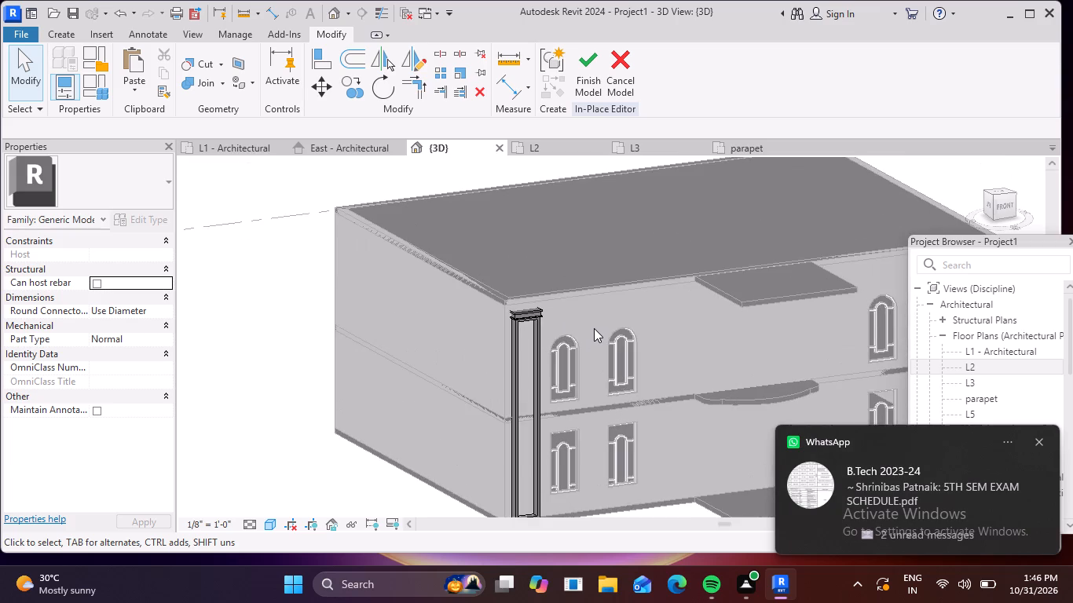
scroll(594, 328, "up", 4)
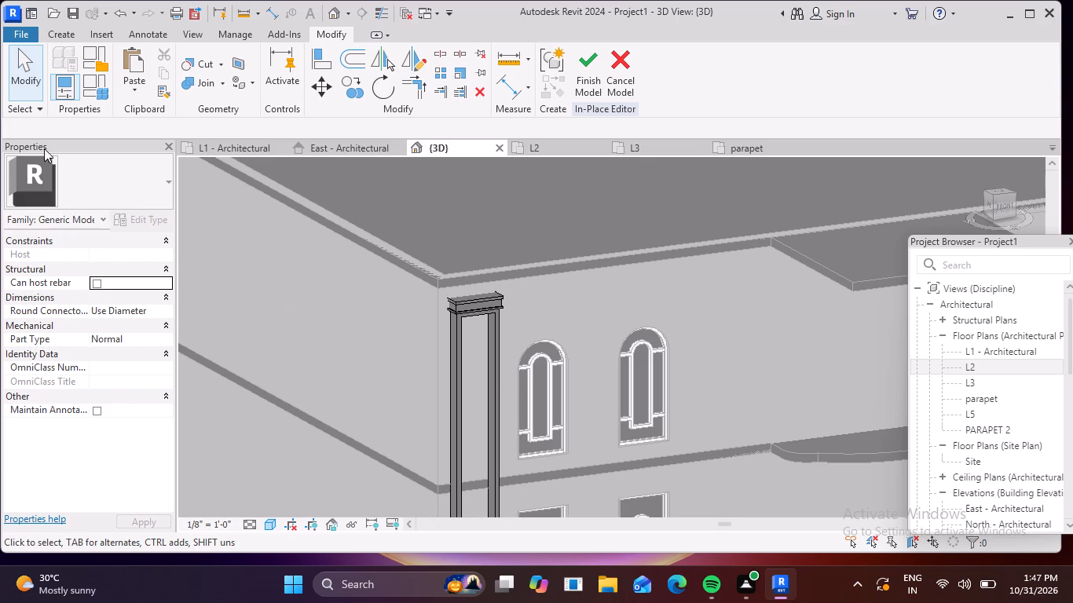
Start a solid extrusion in the in-place model and set its work plane to the cap's top face.
left_click(57, 31)
left_click(141, 67)
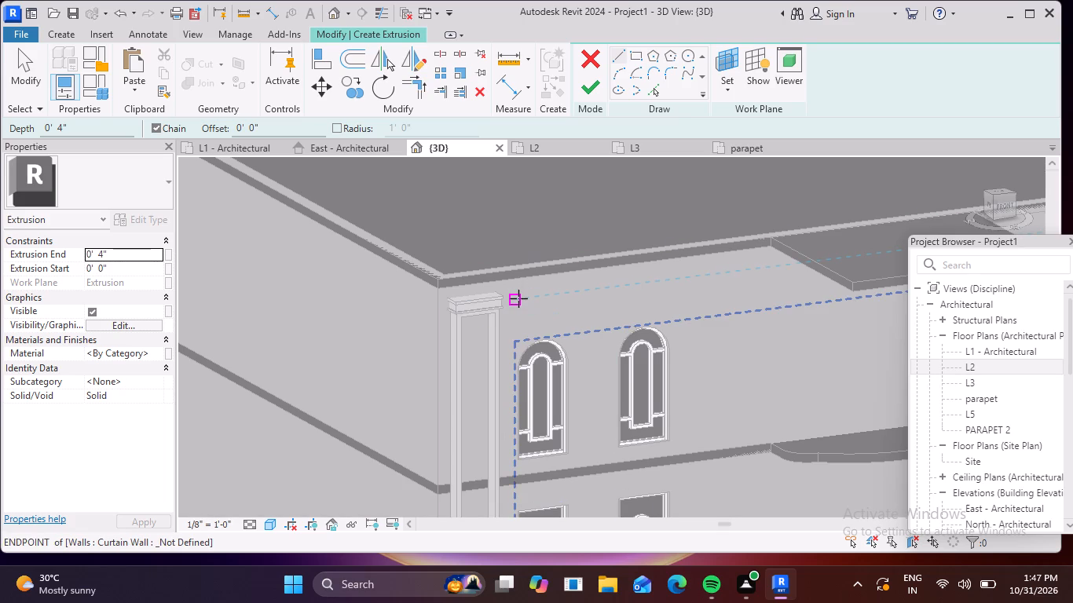
left_click(731, 61)
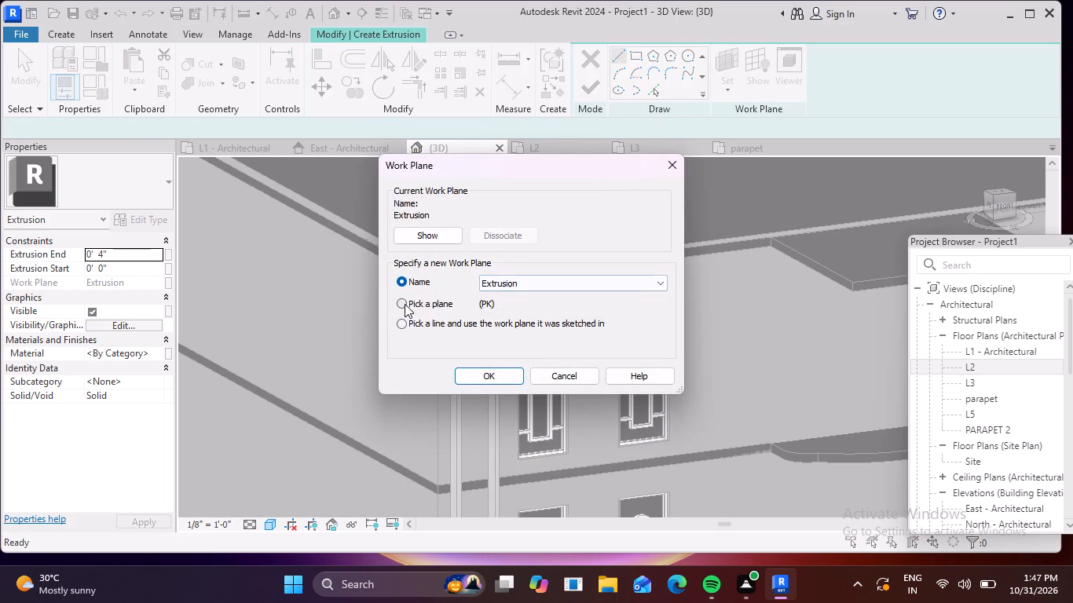
left_click(404, 304)
left_click(509, 378)
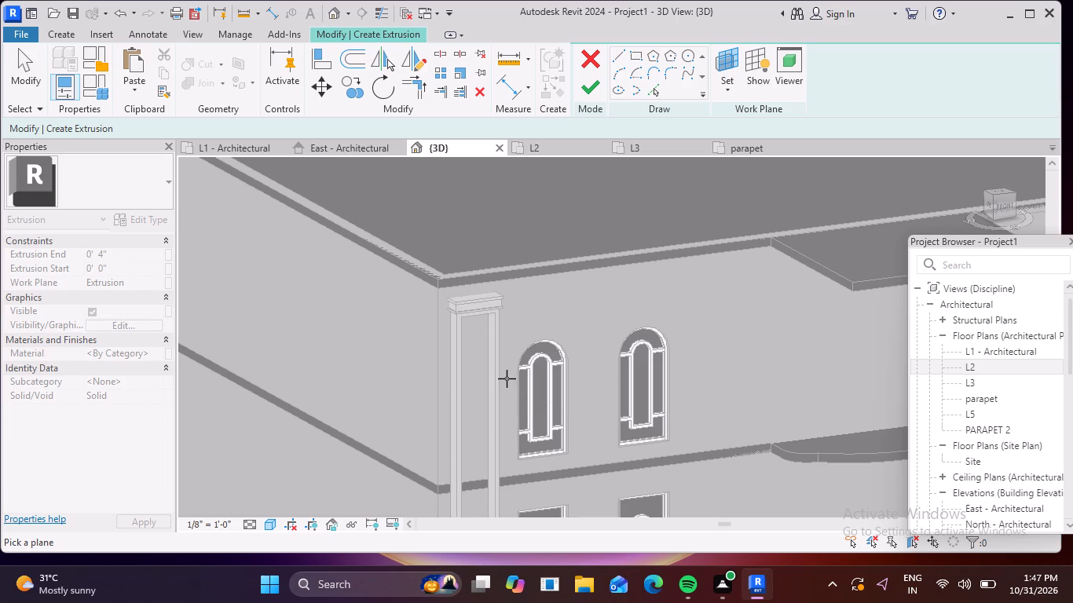
scroll(478, 300, "up", 8)
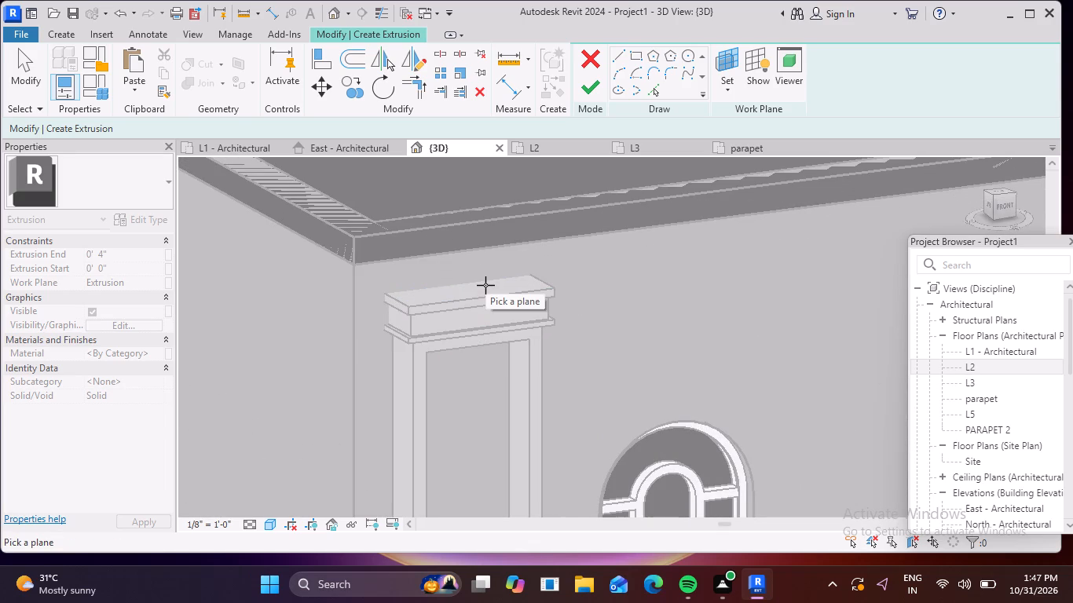
scroll(485, 285, "up", 3)
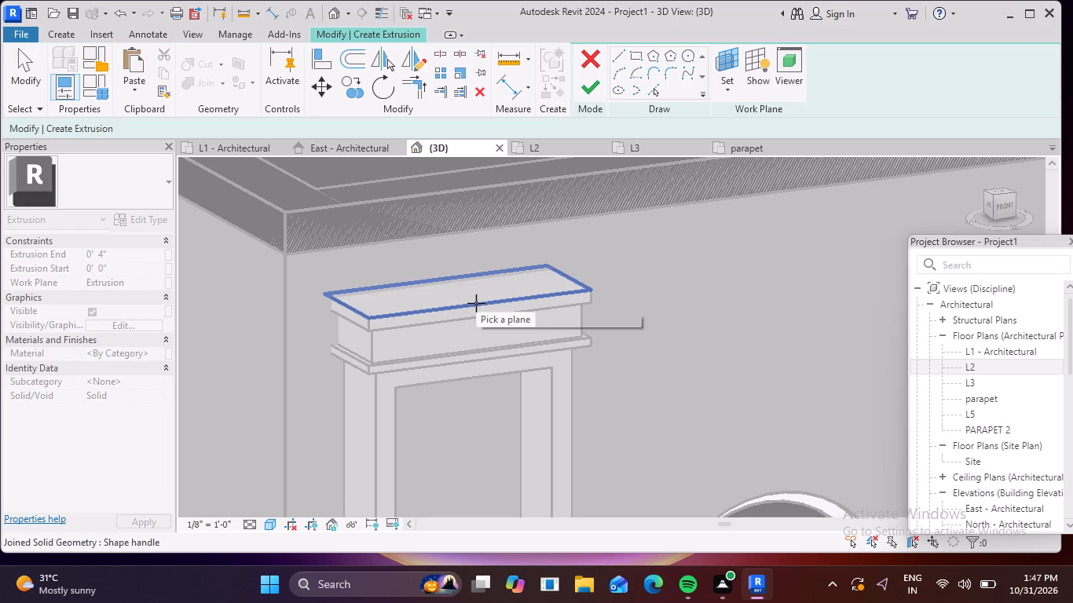
left_click(476, 303)
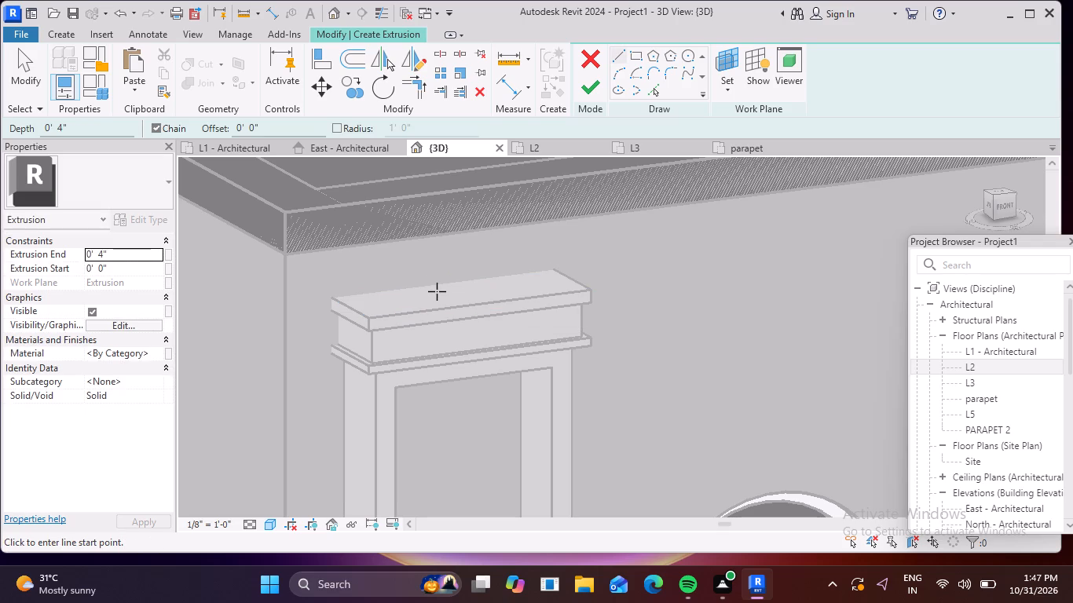
Sketch a rectangle around the cap's top face with a 10" outward offset, about 4'-6" by 2'-8".
left_click(637, 55)
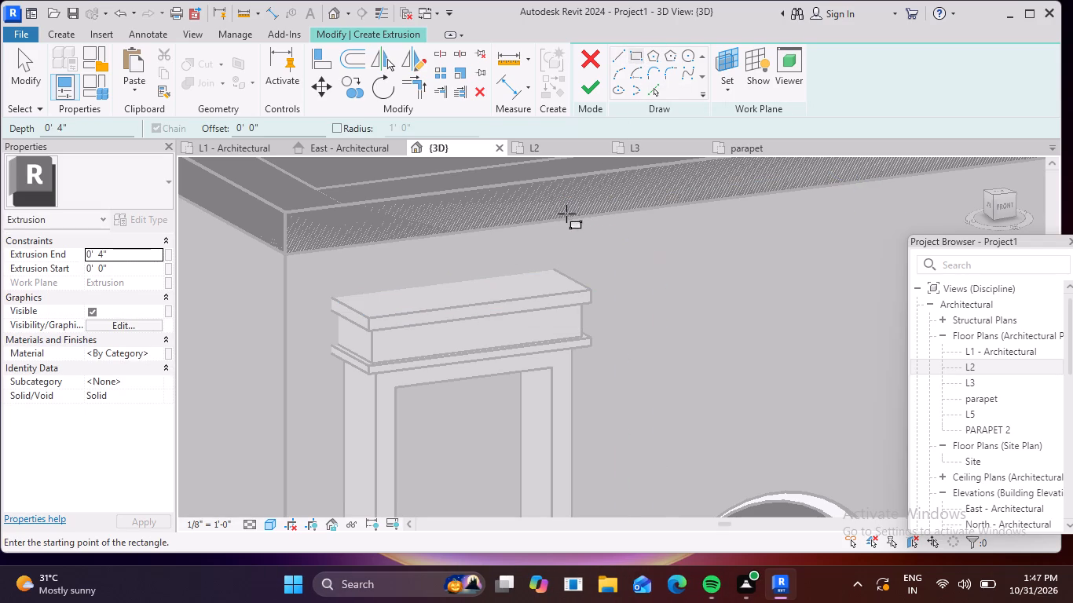
left_click(119, 115)
left_click(262, 126)
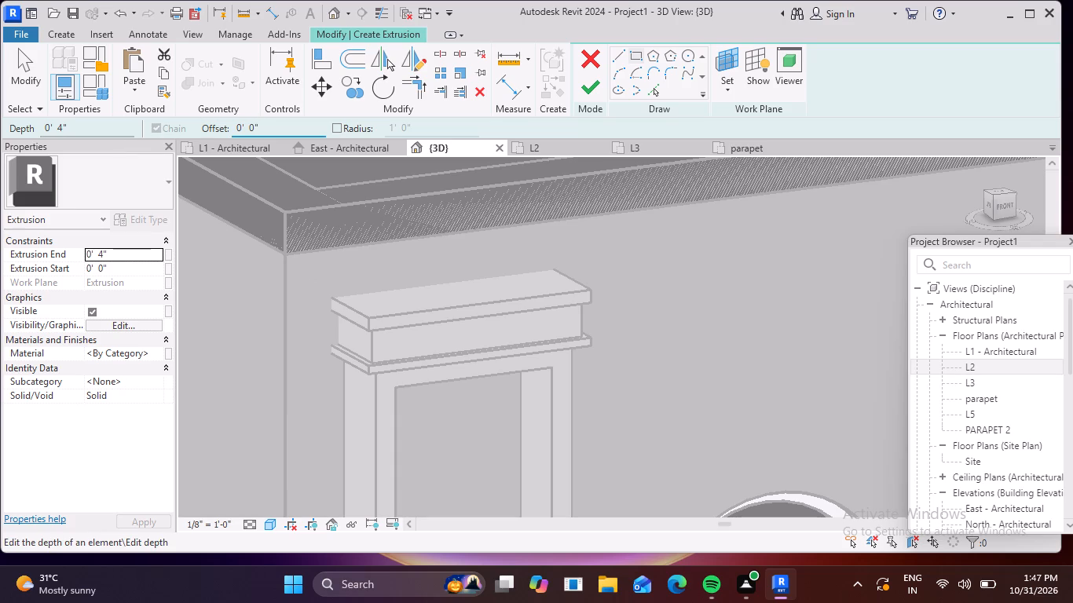
key("BackSpace")
key("BackSpace")
key("BackSpace")
type("10\"")
key("Return")
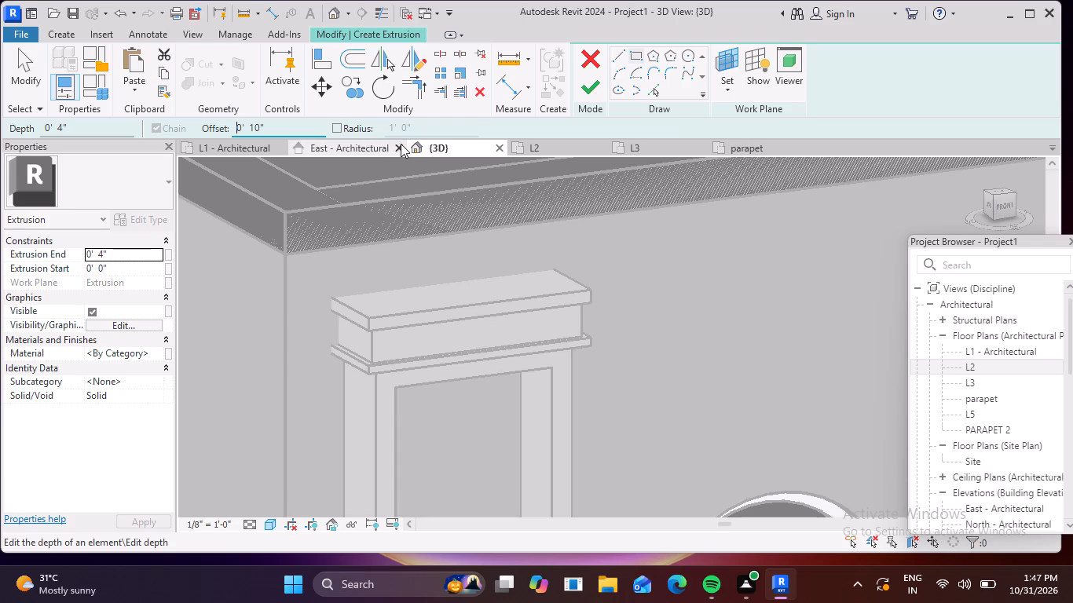
scroll(584, 281, "up", 2)
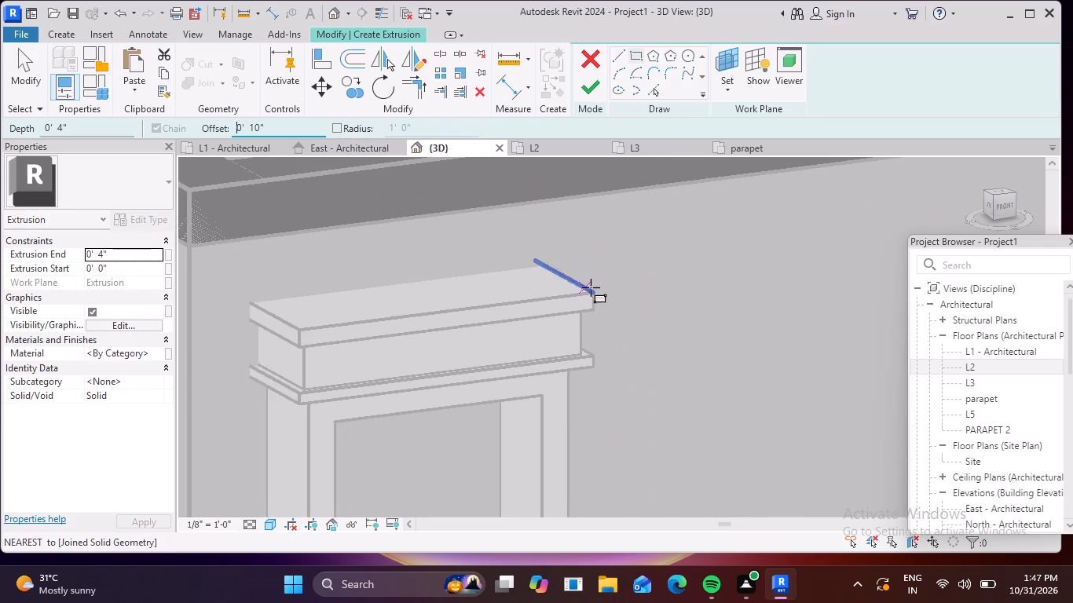
left_click(591, 294)
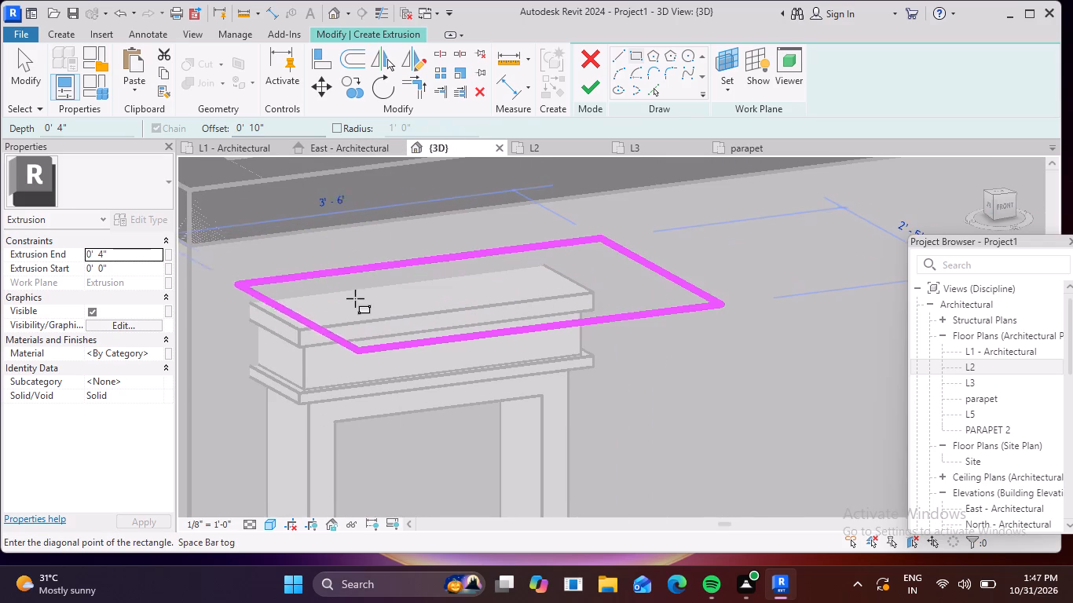
left_click(251, 301)
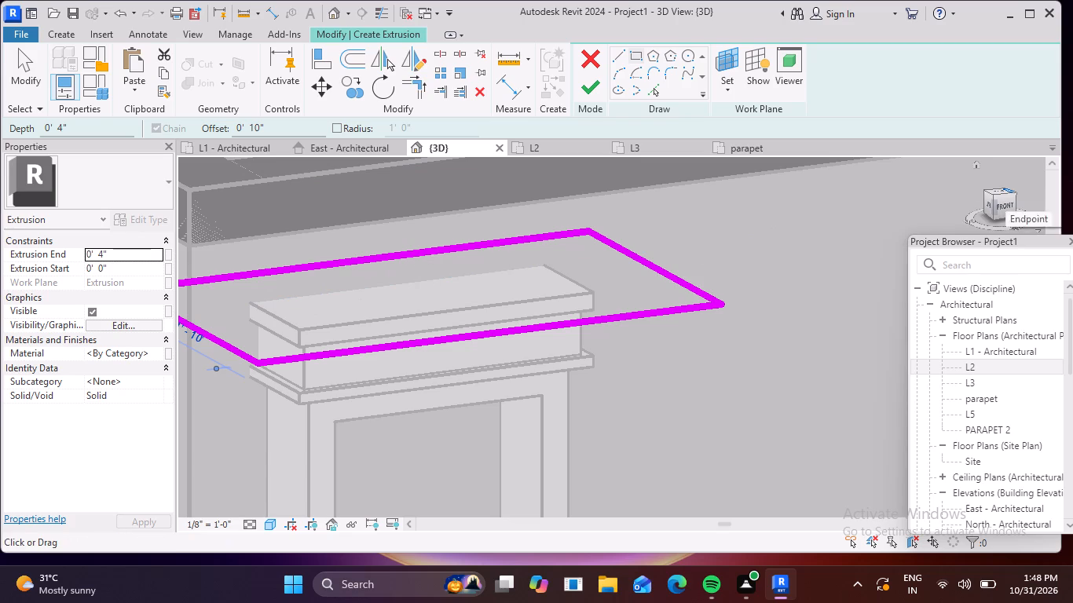
Move the rectangle's rear edge to the facade wall's outer face, making the sketch 1'-10" deep, and view it from the top and front.
scroll(995, 192, "up", 5)
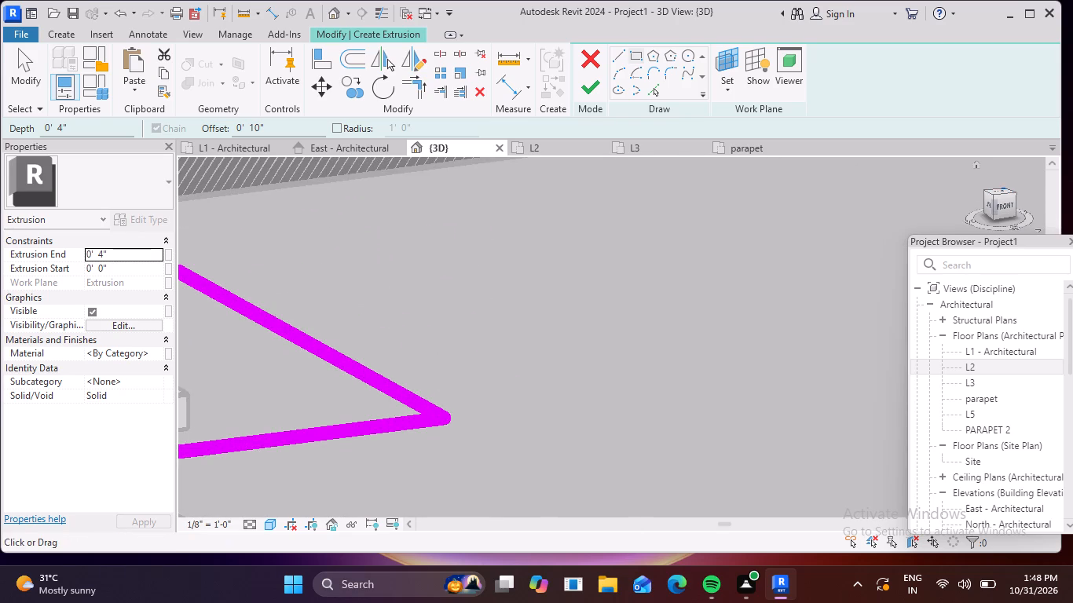
left_click(1002, 192)
scroll(805, 258, "down", 4)
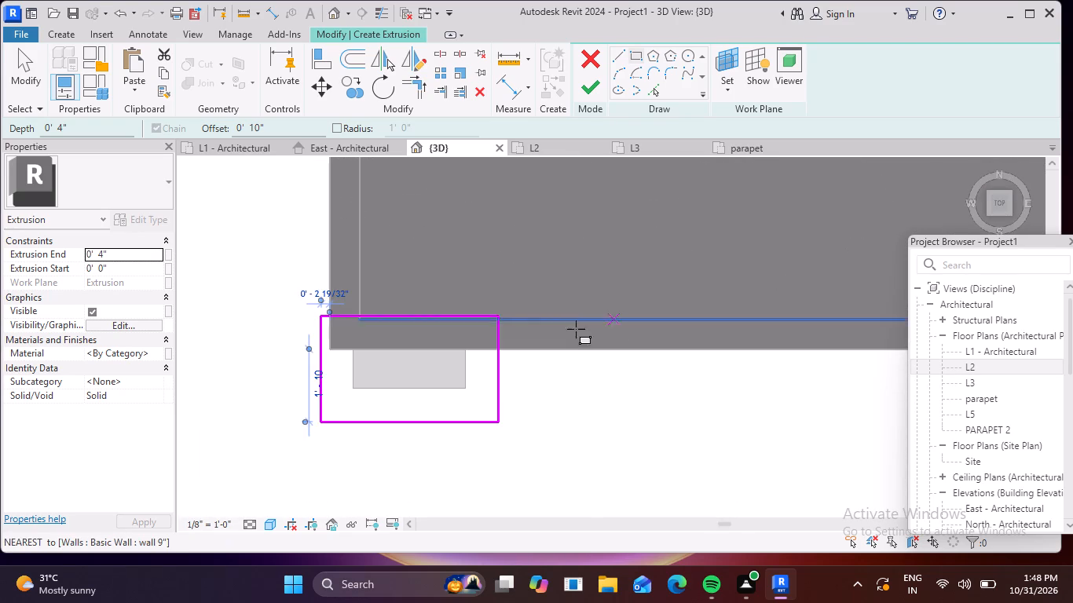
scroll(550, 337, "down", 2)
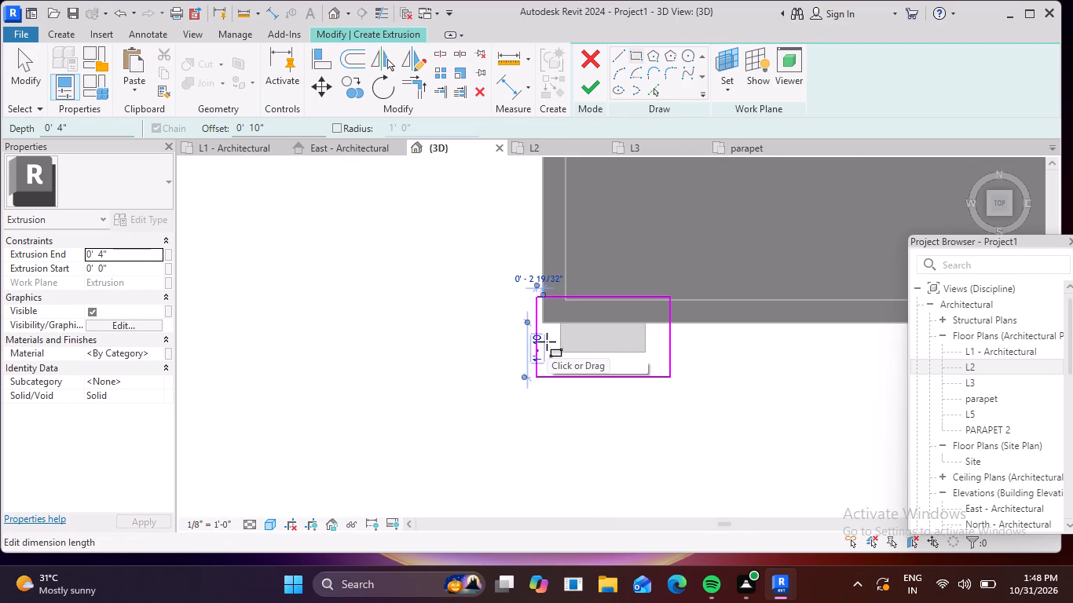
scroll(613, 329, "up", 4)
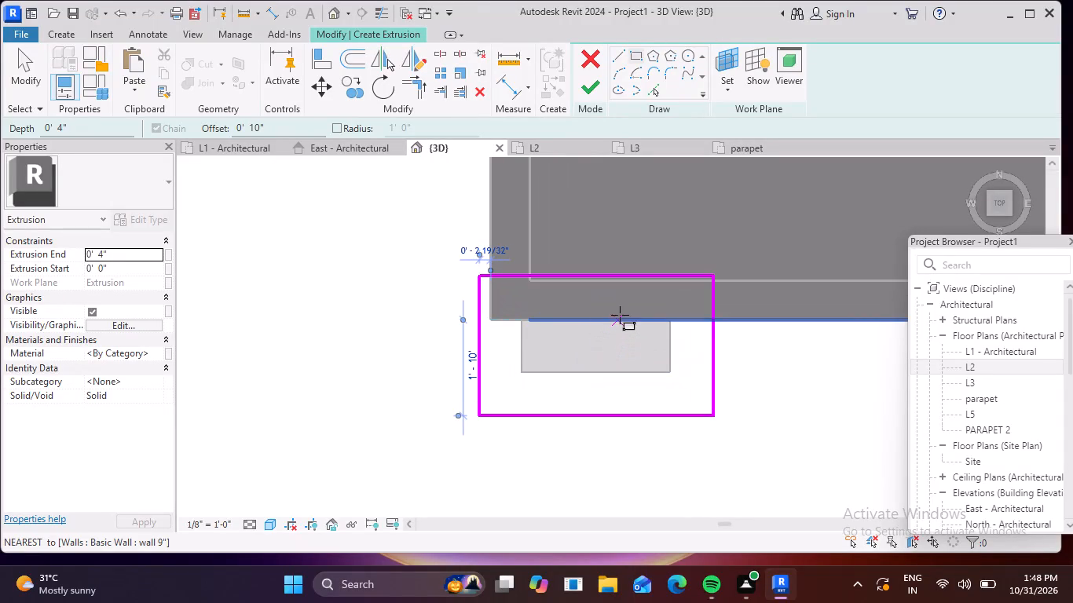
key("Escape")
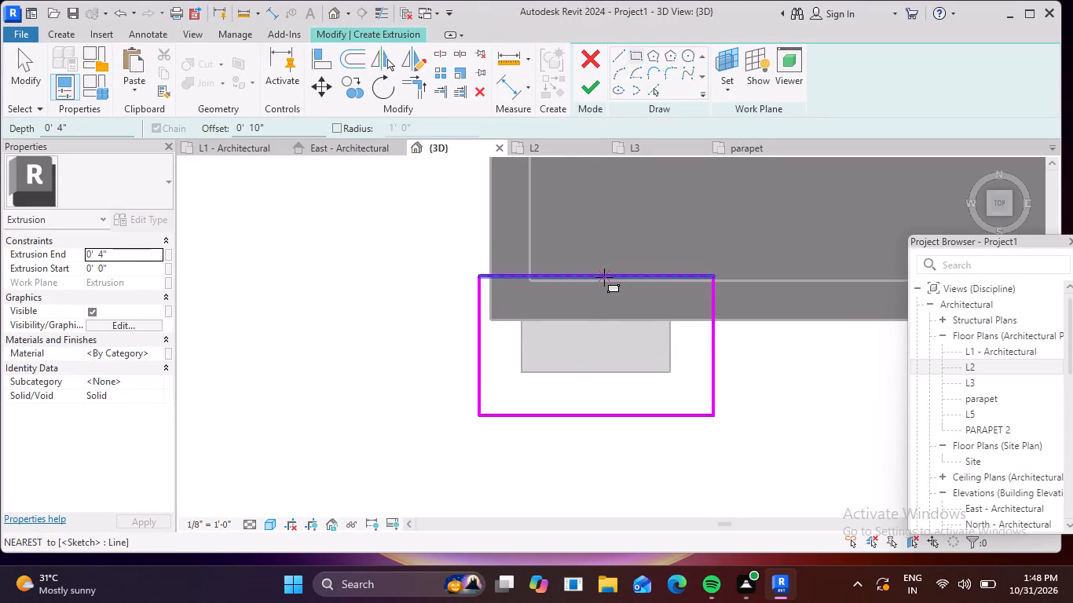
left_click(604, 277)
key("Escape")
key("Escape")
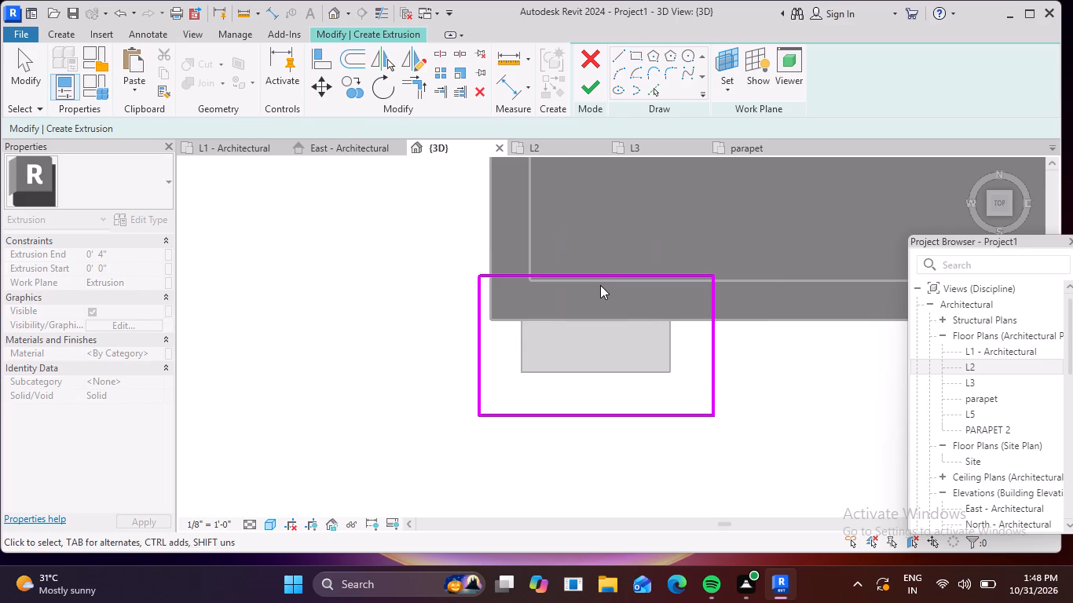
left_click(599, 277)
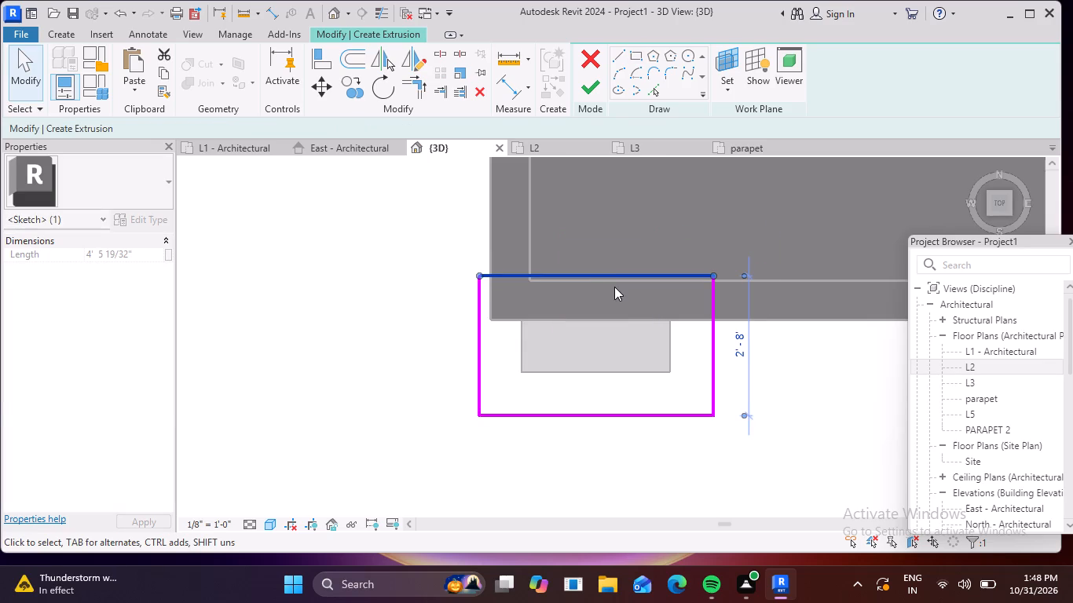
left_click(714, 276)
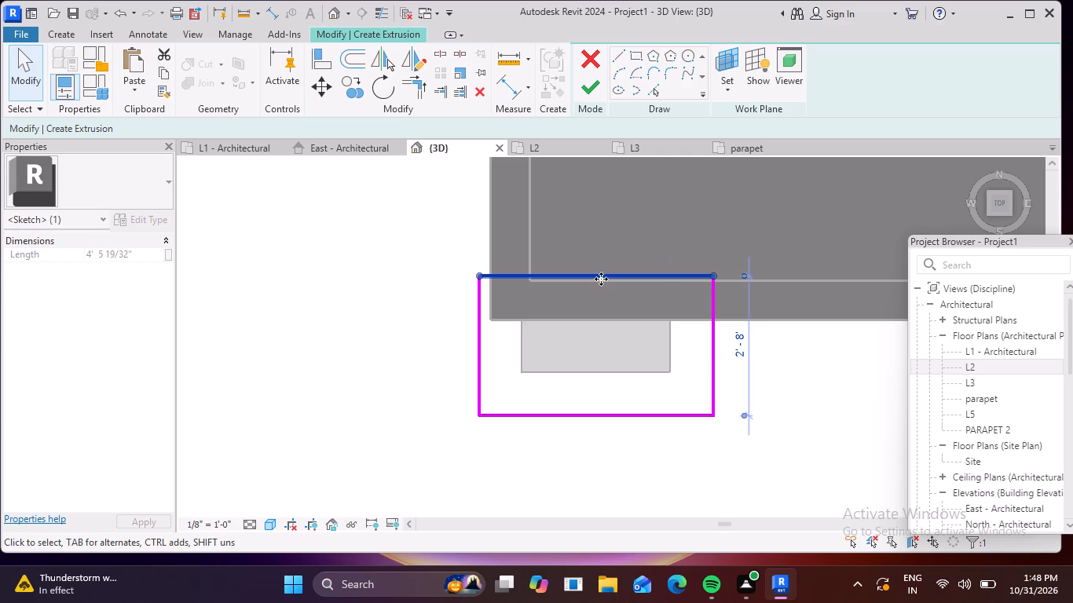
left_click_drag(602, 276, 596, 323)
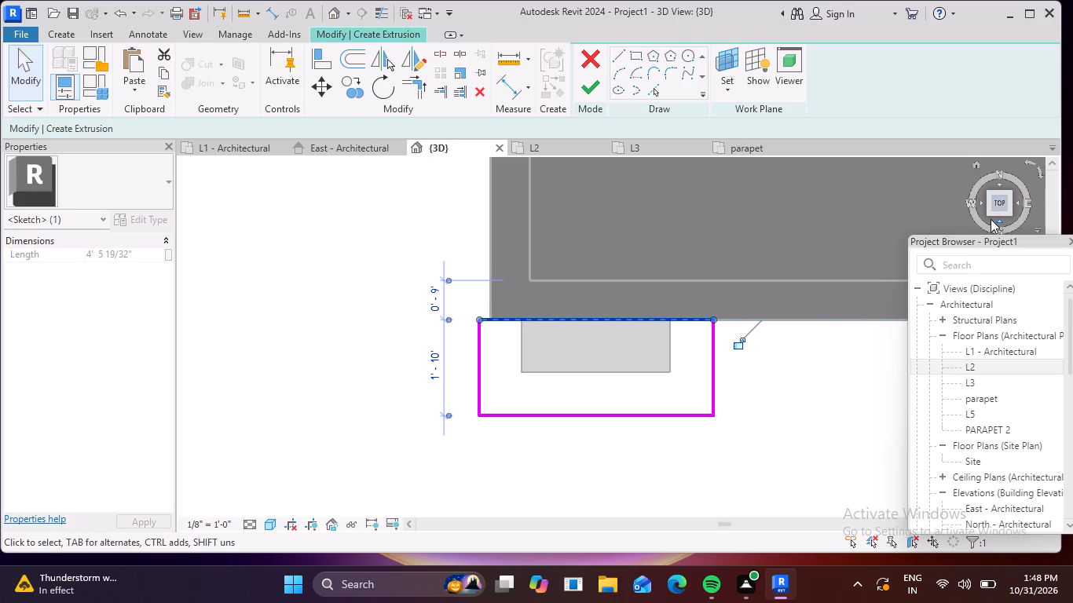
scroll(991, 219, "up", 3)
scroll(991, 220, "down", 3)
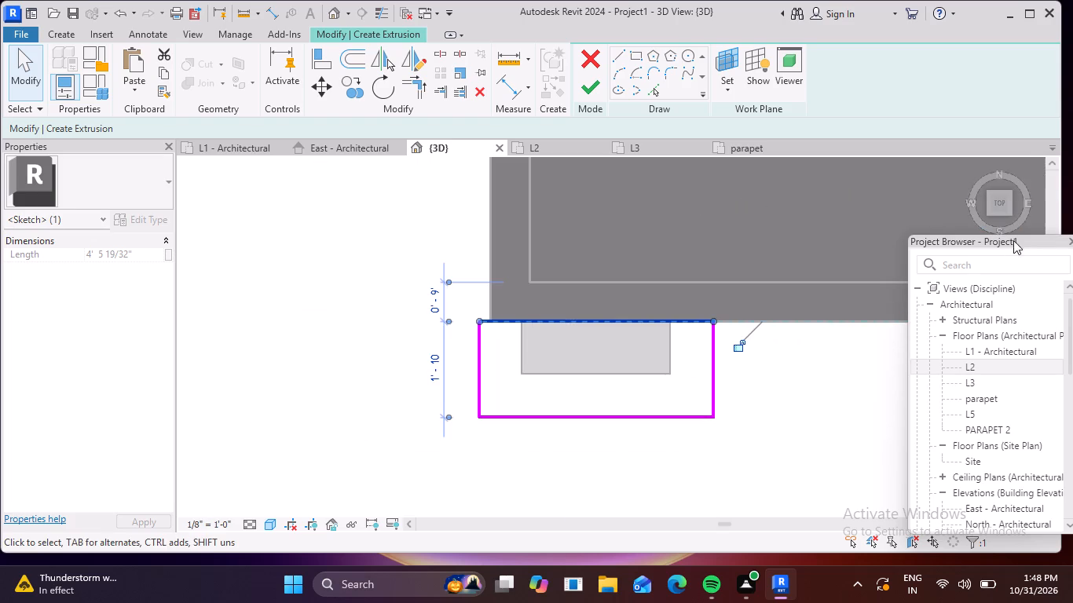
left_click(996, 211)
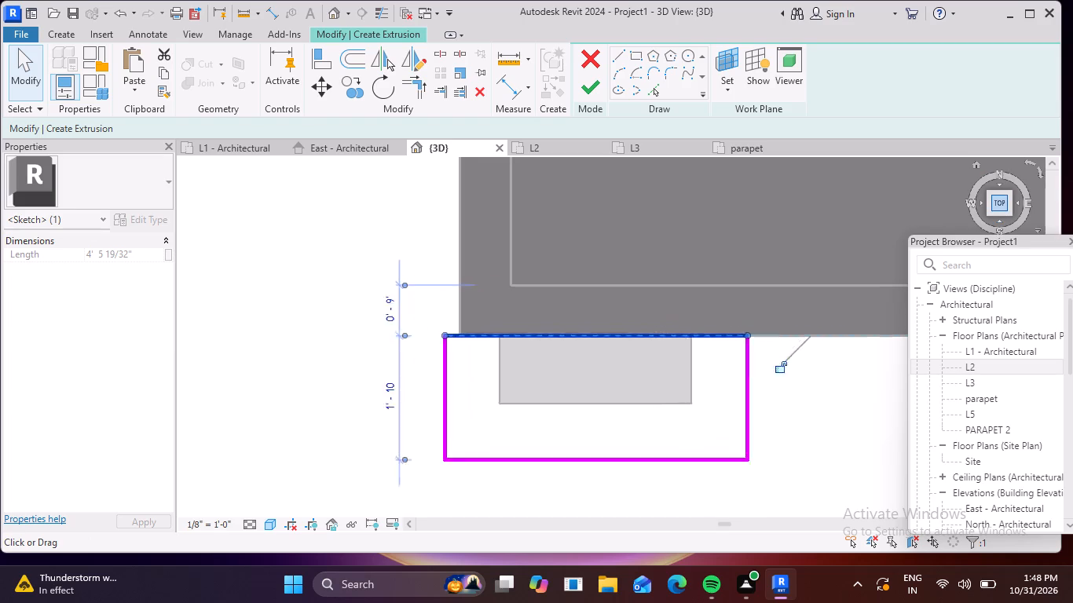
left_click(998, 214)
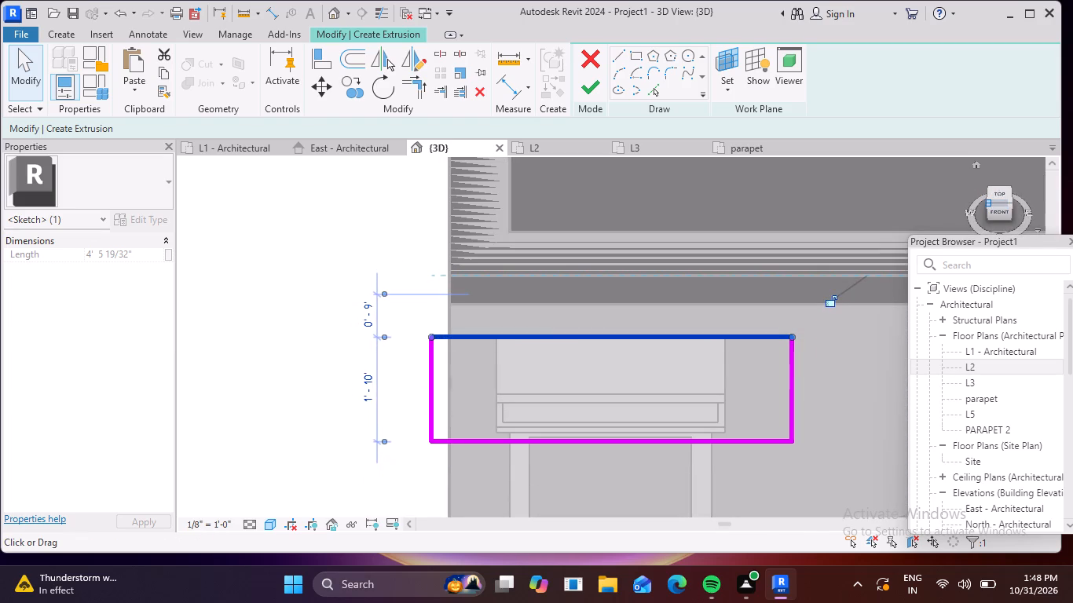
Finish the slab extrusion above the recessed cap at 4" thick and view it from the side.
left_click(990, 205)
left_click(992, 208)
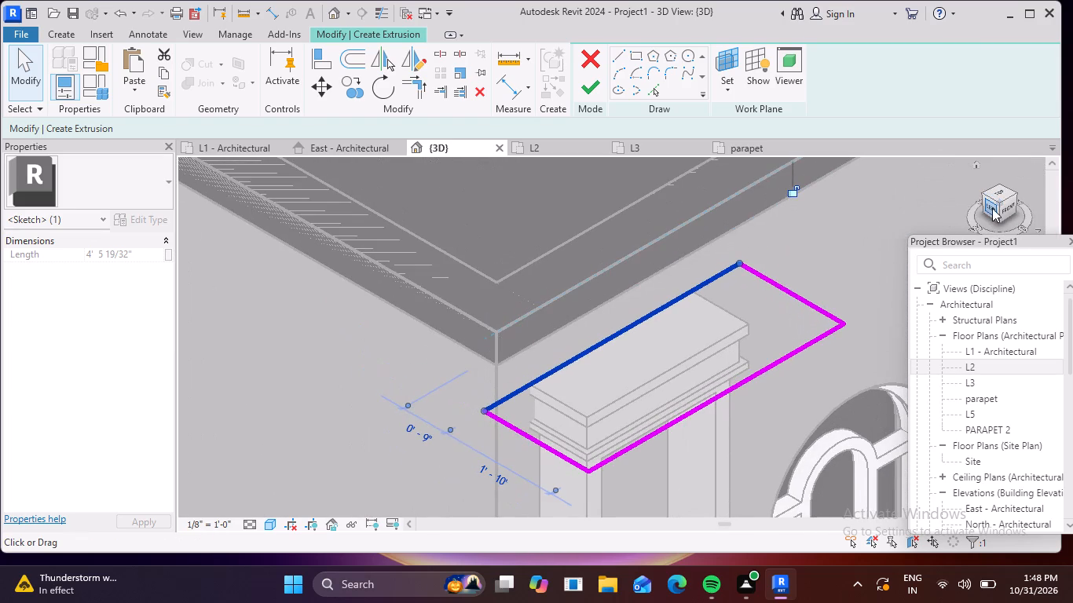
scroll(791, 349, "up", 4)
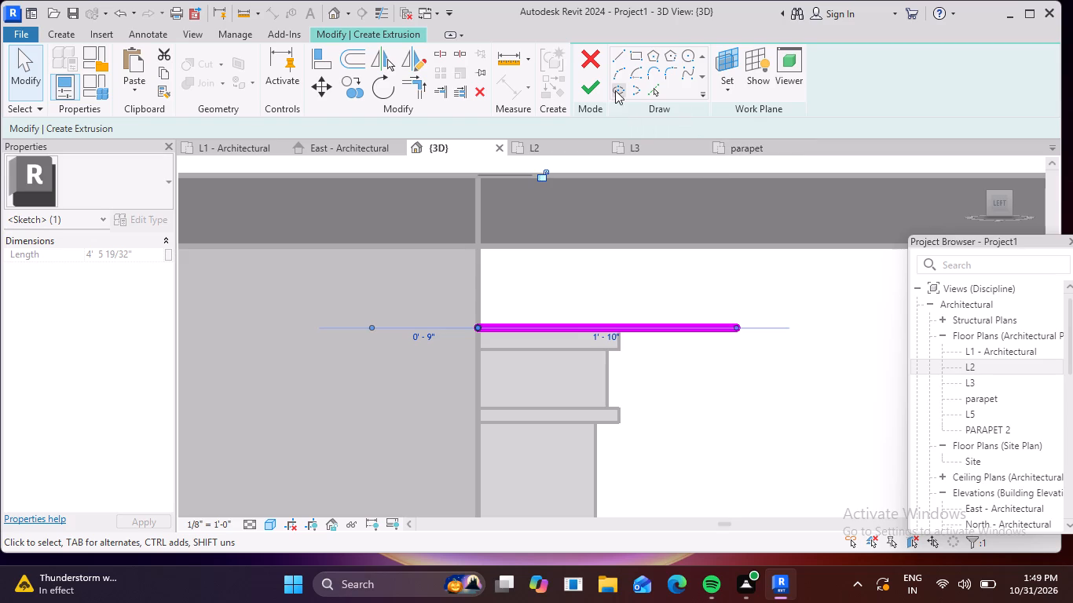
left_click(584, 93)
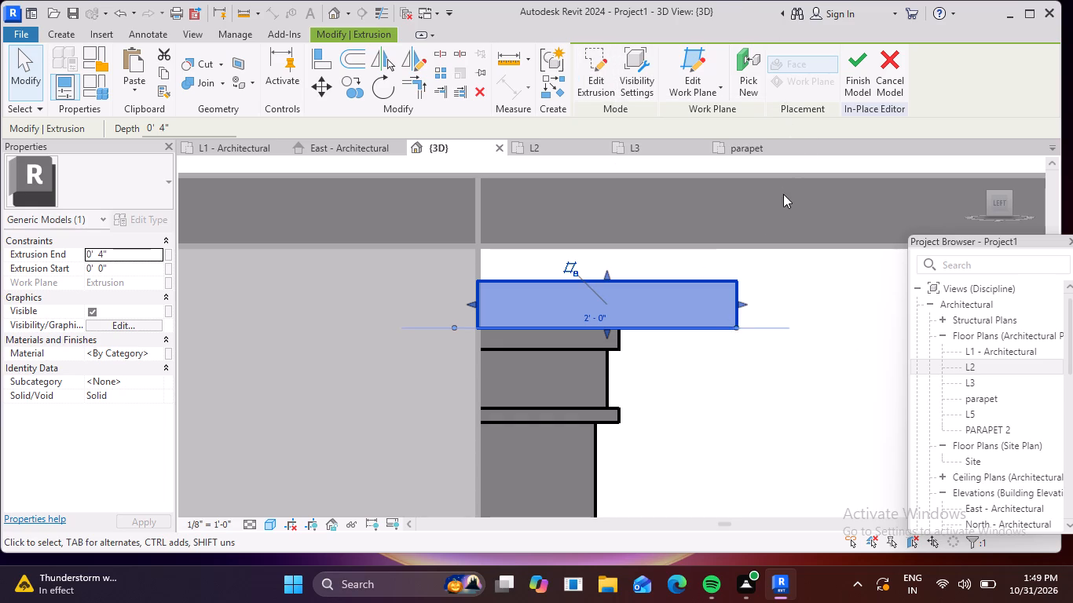
key("Escape")
scroll(750, 244, "down", 6)
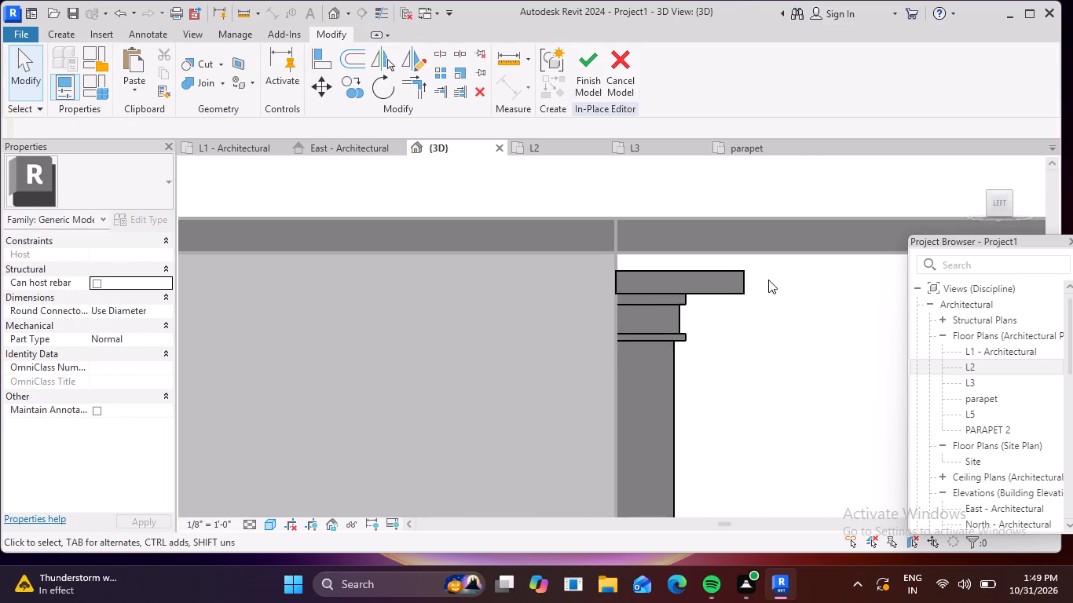
middle_click_drag(784, 261, 779, 277, "shift")
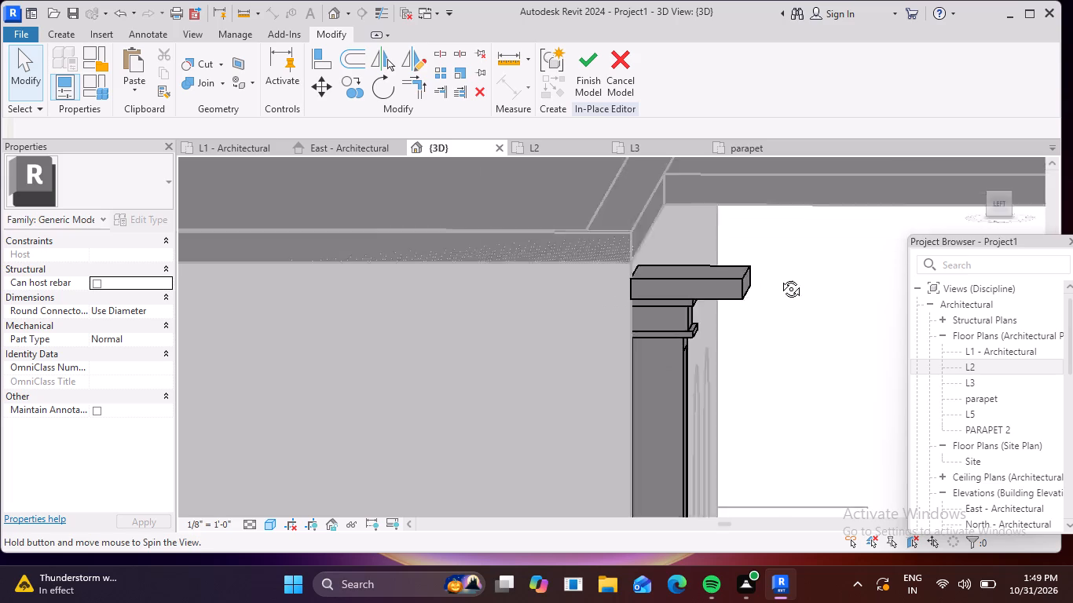
middle_click_drag(779, 277, 777, 325, "shift")
Stretch the slab's top face up to the underside of the roof edge band, making the extrusion 7" thick.
left_click(729, 302)
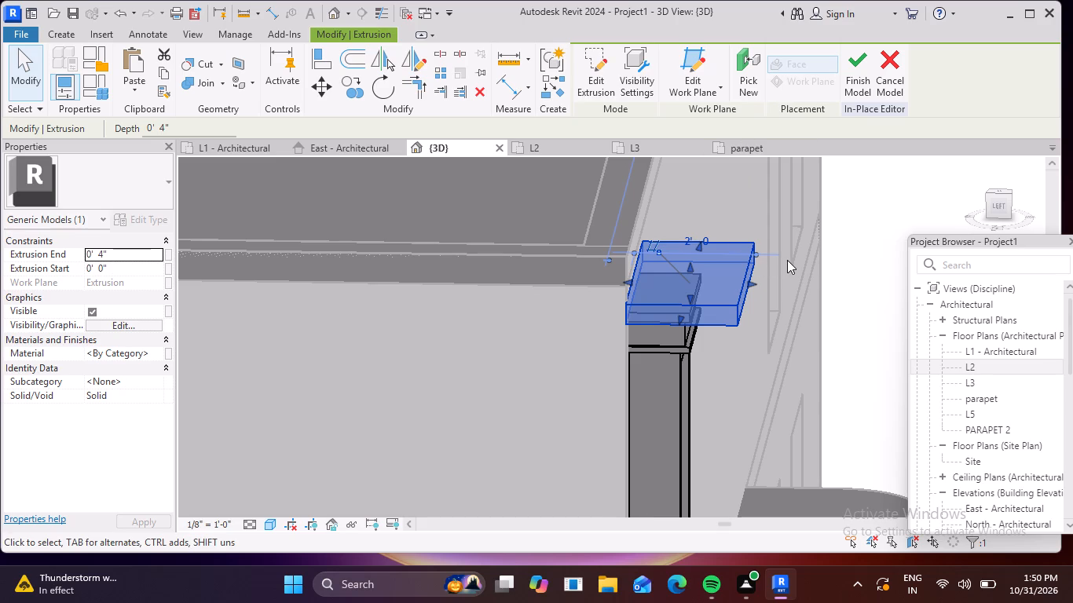
left_click(998, 204)
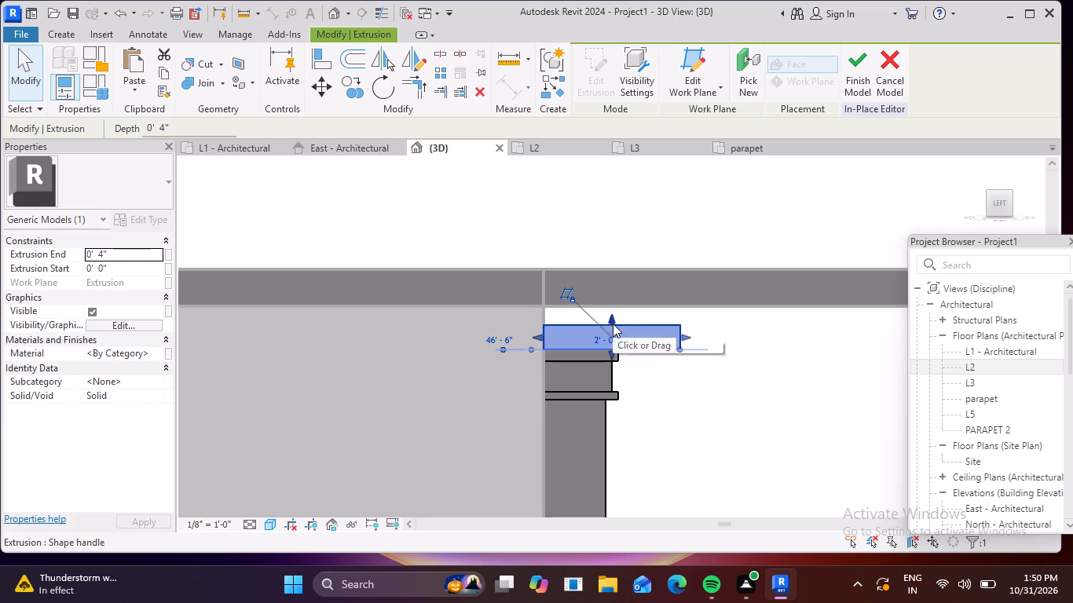
scroll(610, 316, "up", 5)
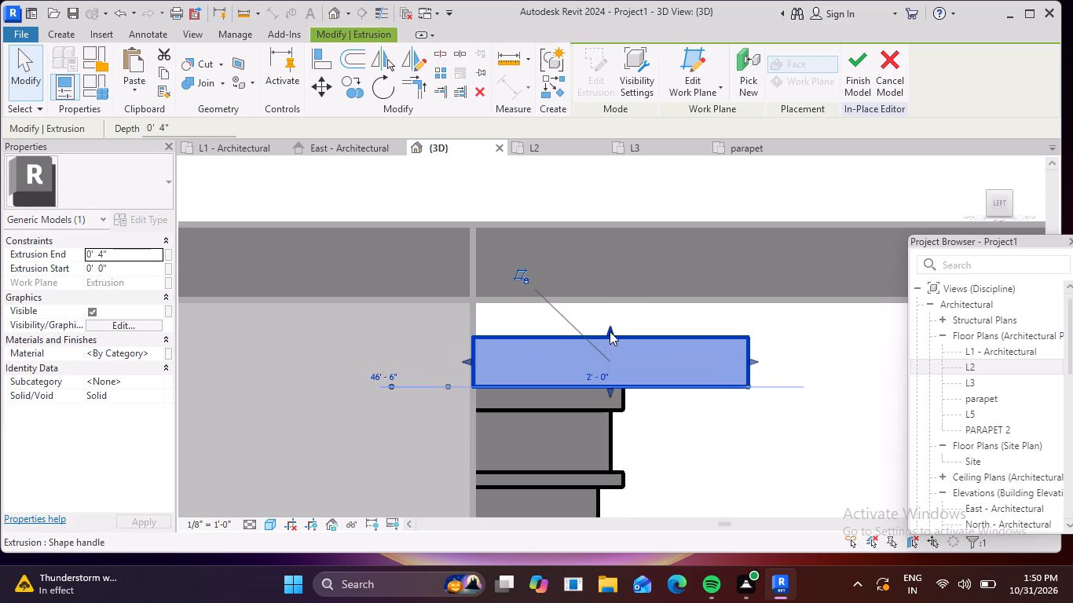
left_click_drag(610, 331, 602, 305)
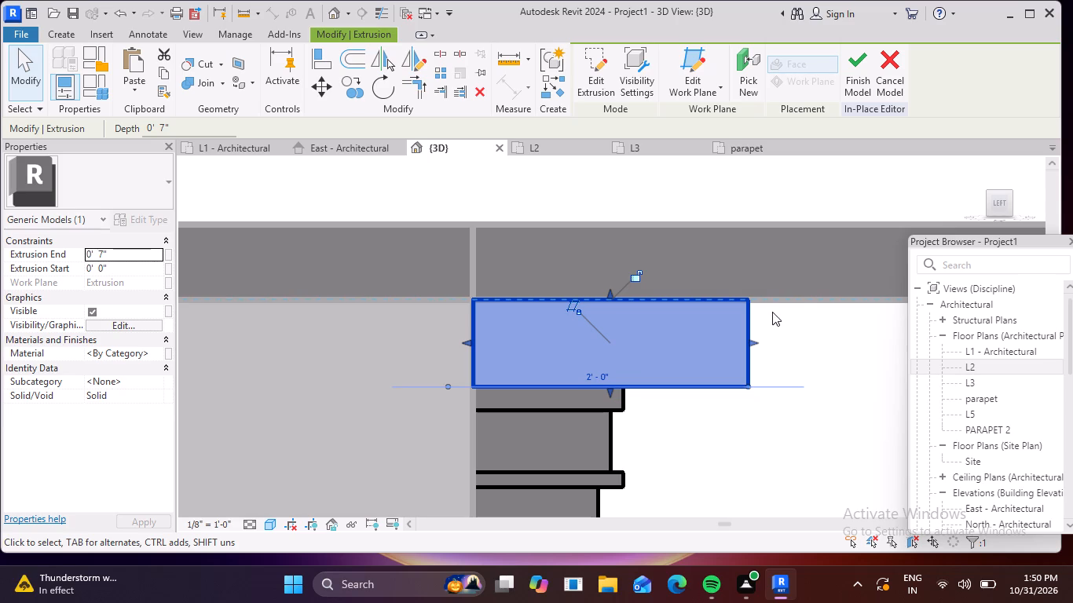
Examine the thickened slab and how it meets the roof edge band from the facade corner, from above and below.
scroll(793, 295, "down", 1, "shift")
middle_click_drag(790, 295, 736, 309, "shift")
key("Escape")
scroll(804, 334, "down", 3)
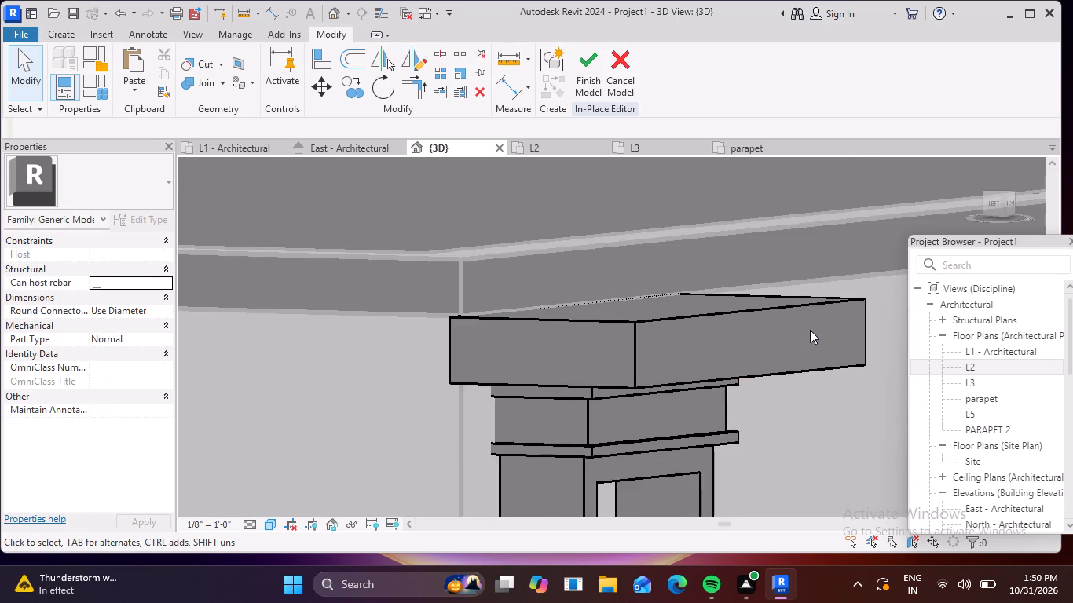
middle_click_drag(807, 332, 731, 338)
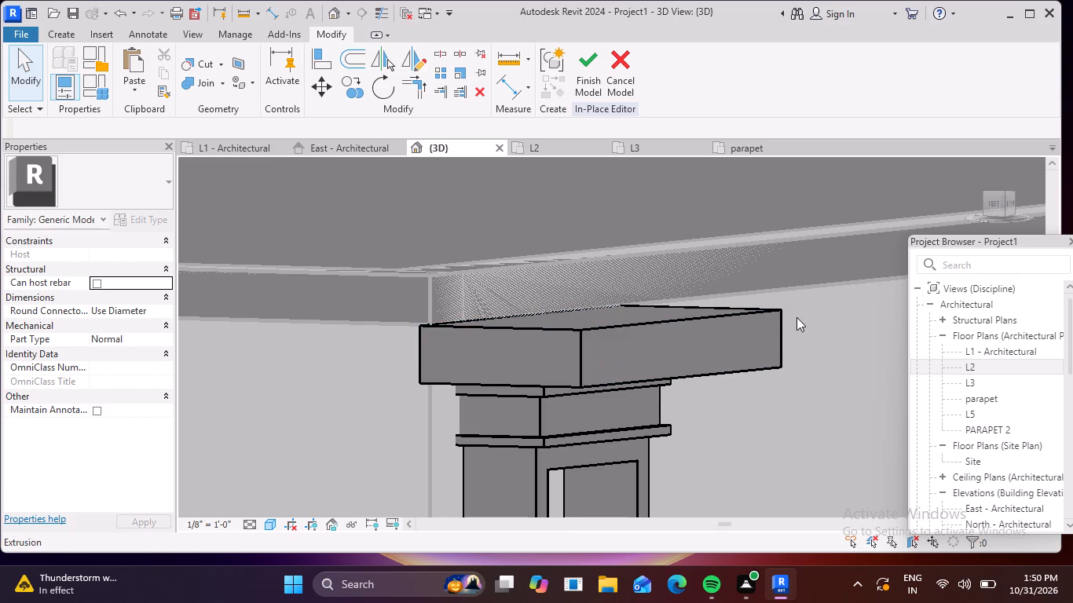
middle_click_drag(773, 336, 776, 305, "shift")
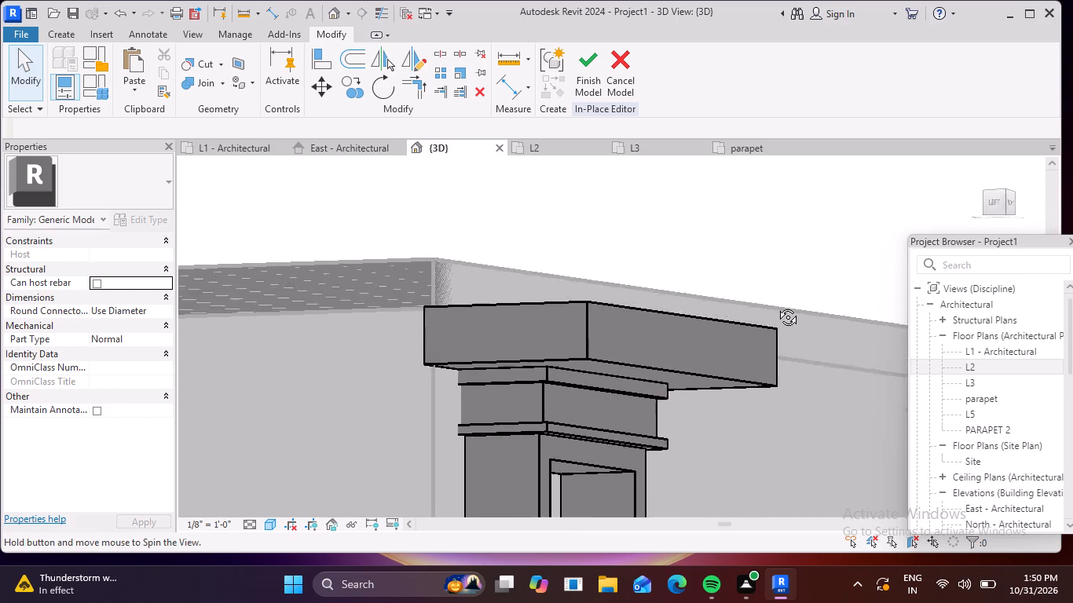
middle_click_drag(776, 305, 772, 319, "shift")
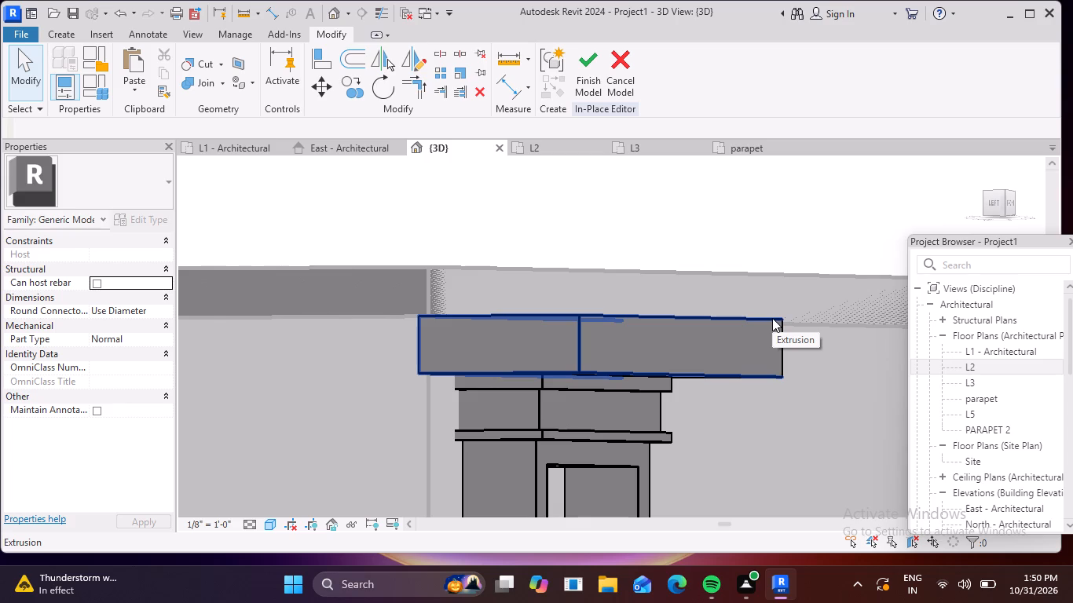
left_click(724, 347)
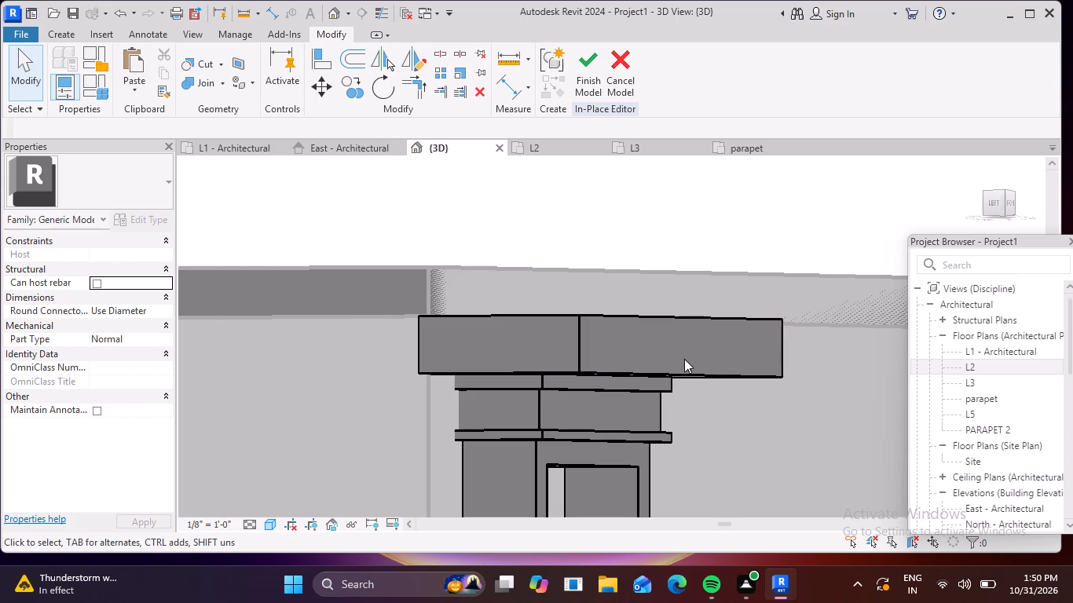
left_click(682, 373)
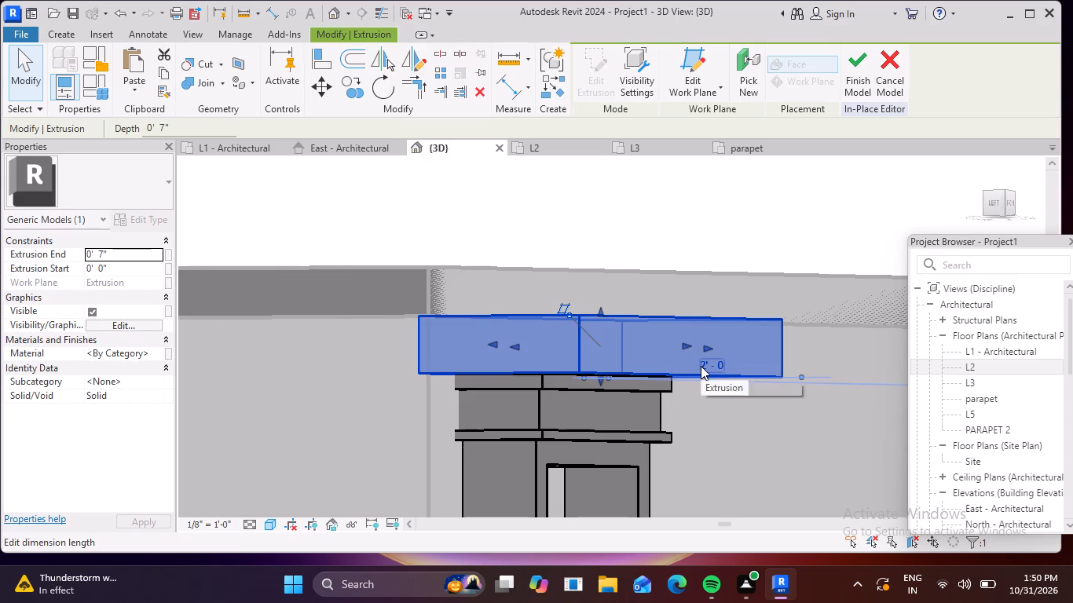
Start a void sweep and pick the slab's front and two side top edges as its path.
left_click(71, 35)
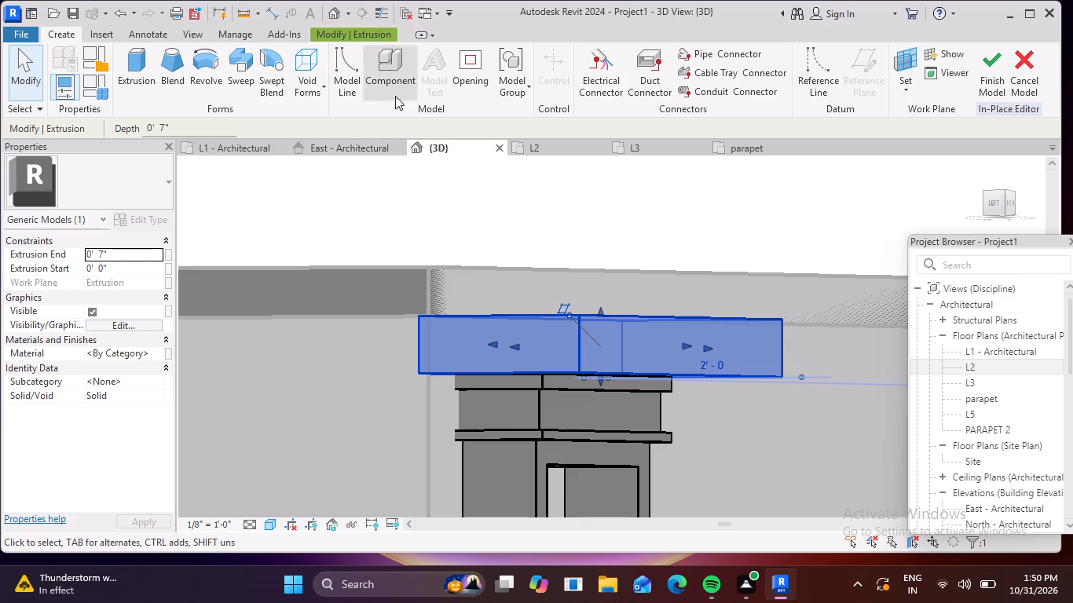
left_click(311, 67)
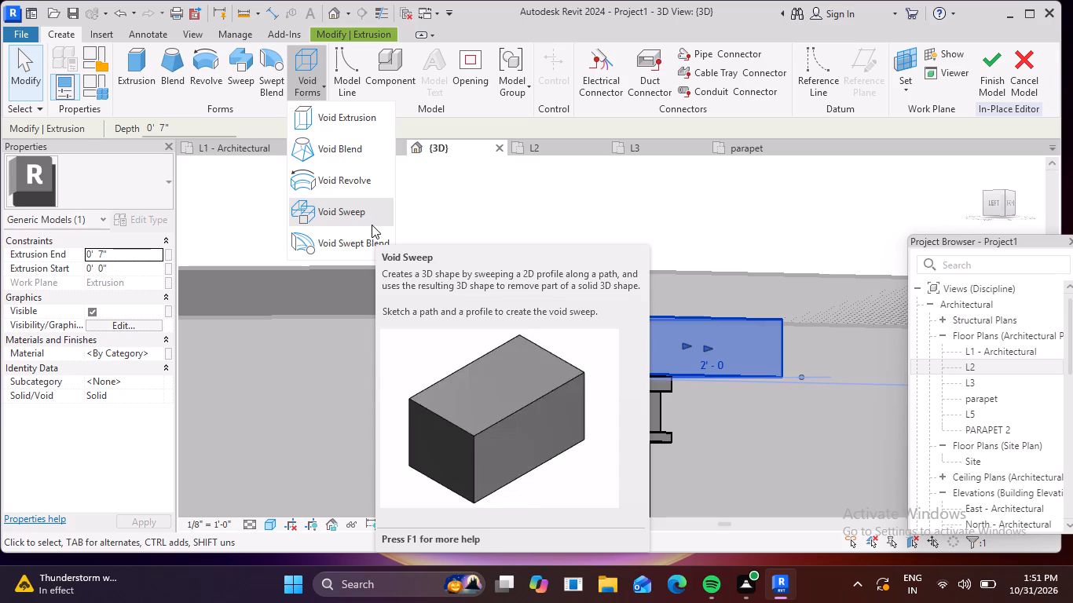
left_click(372, 225)
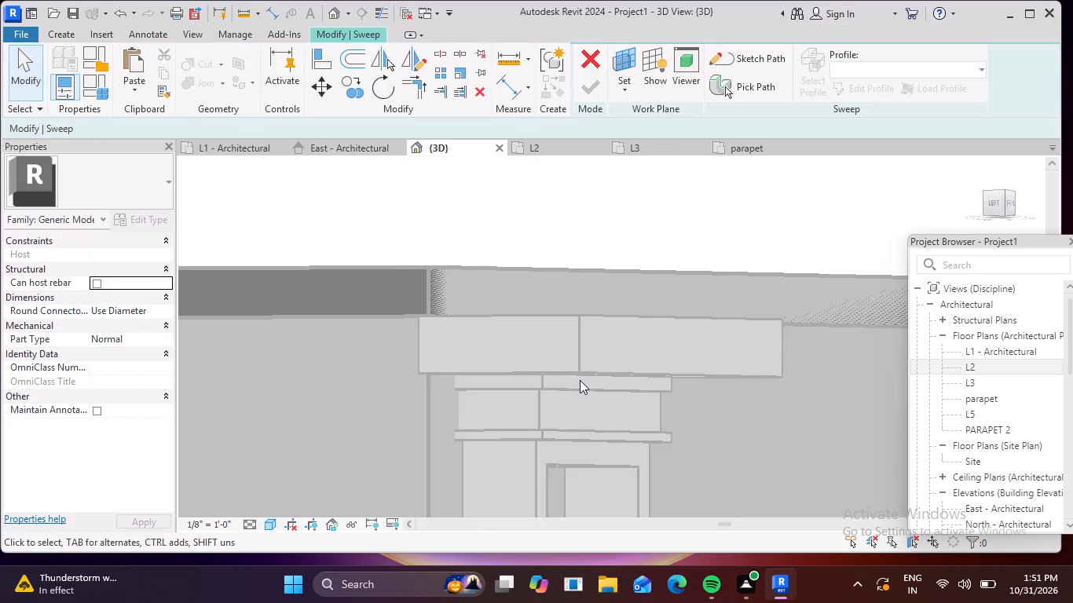
left_click(774, 89)
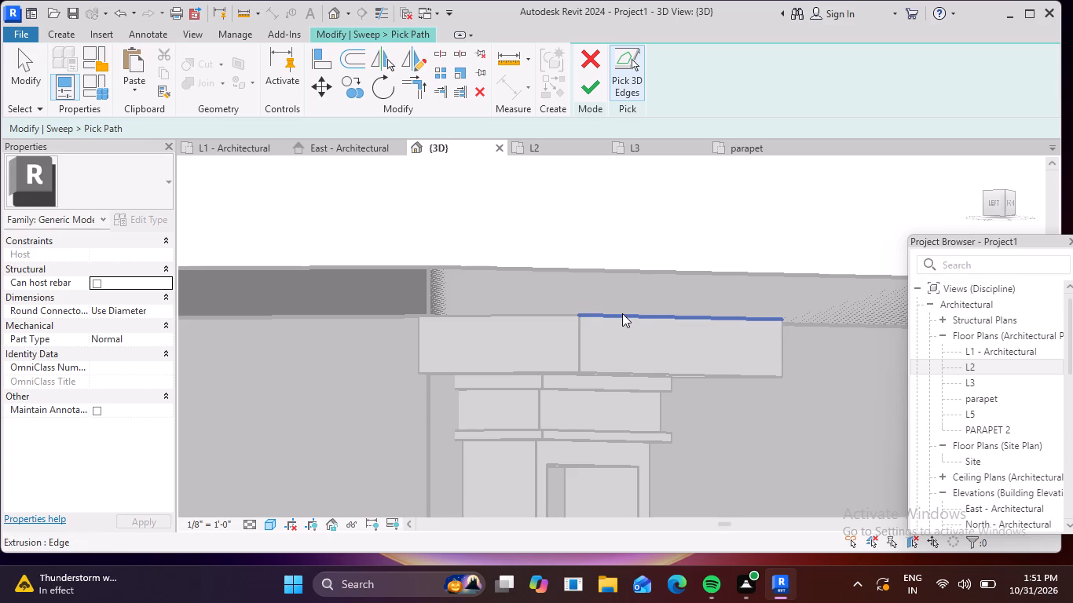
middle_click_drag(650, 267, 665, 355, "shift")
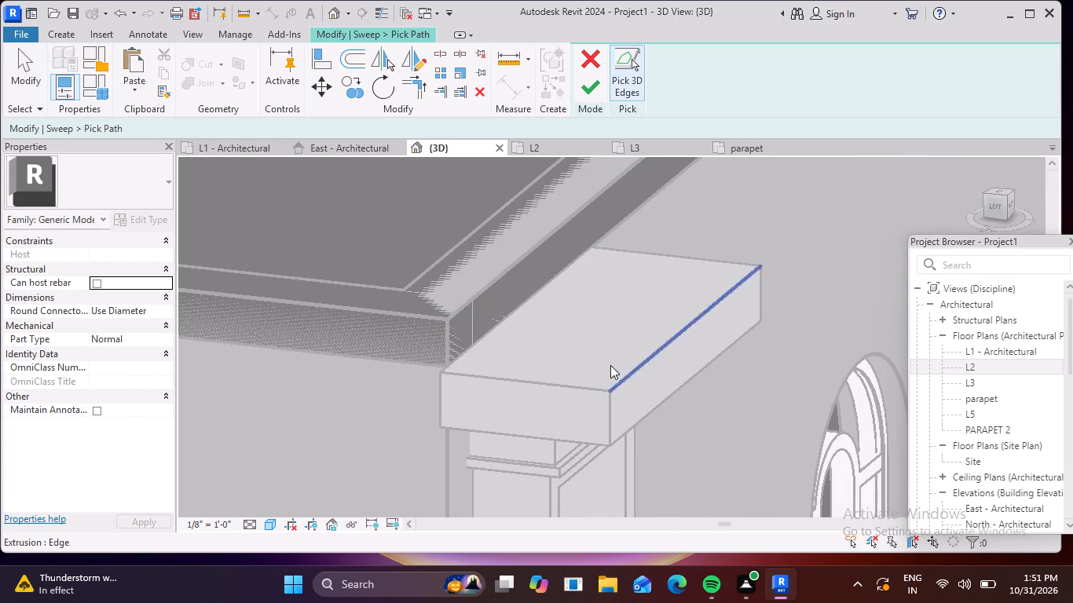
left_click(567, 384)
left_click(650, 357)
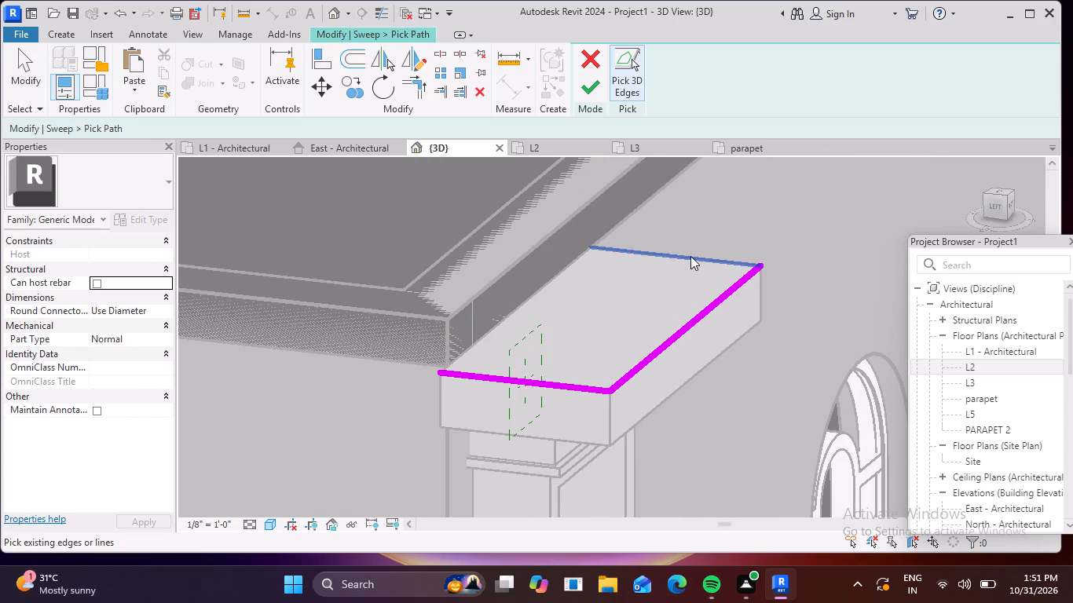
left_click(690, 256)
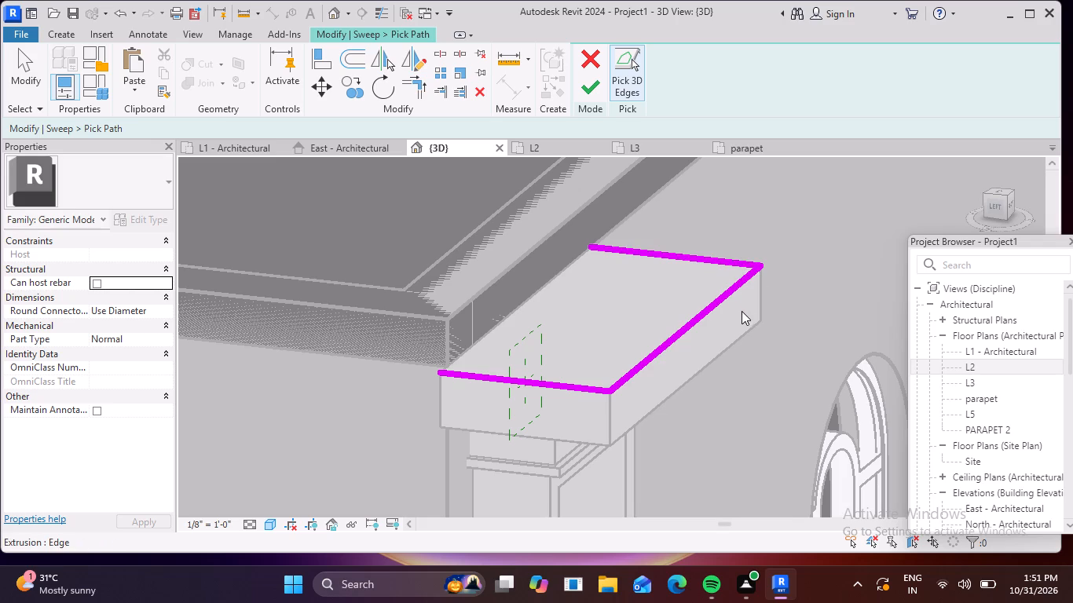
left_click(1013, 204)
scroll(622, 355, "up", 6)
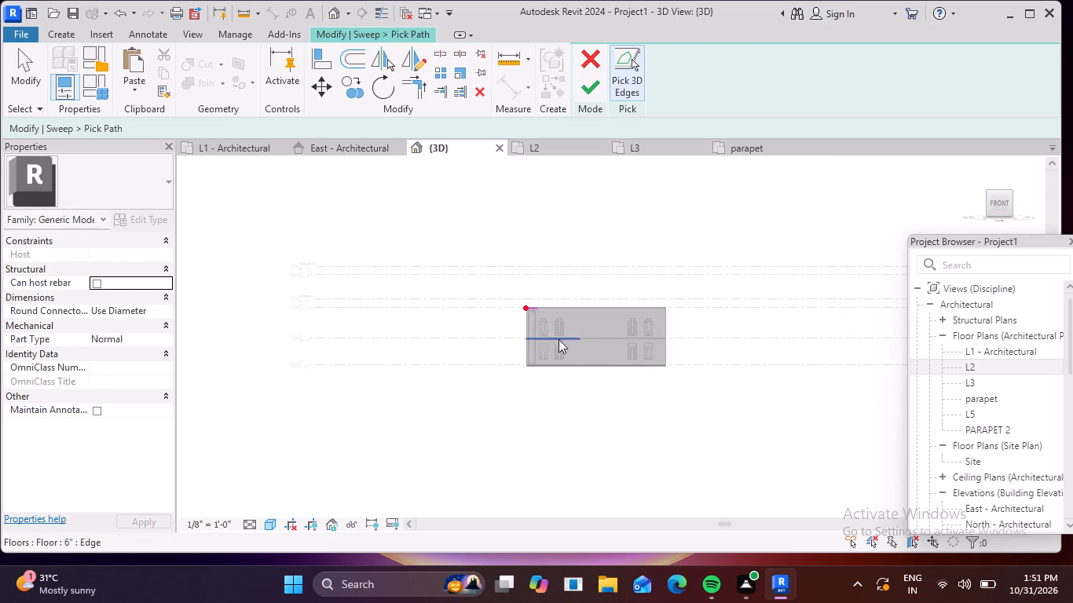
scroll(522, 334, "up", 7)
scroll(580, 263, "up", 14)
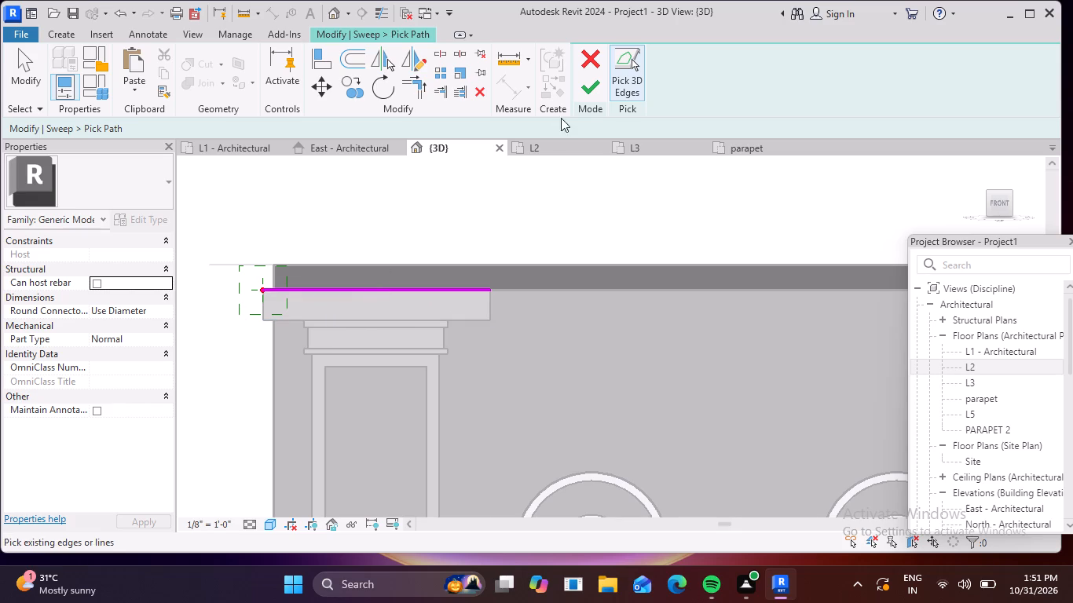
left_click(584, 88)
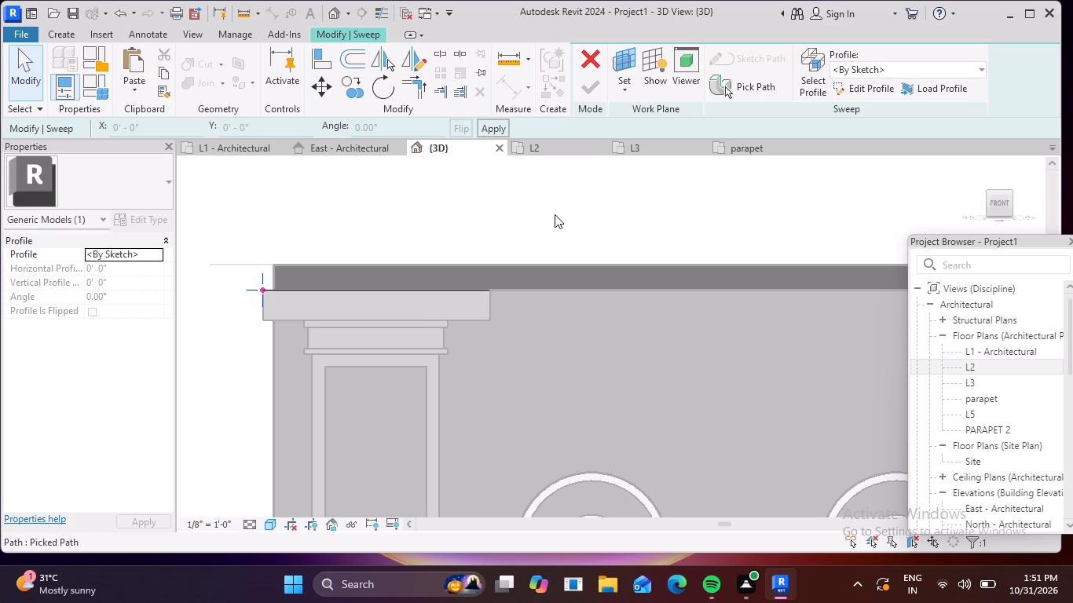
Open the void sweep's profile sketch in the front view and set the visual style to Hidden Line.
left_click(877, 86)
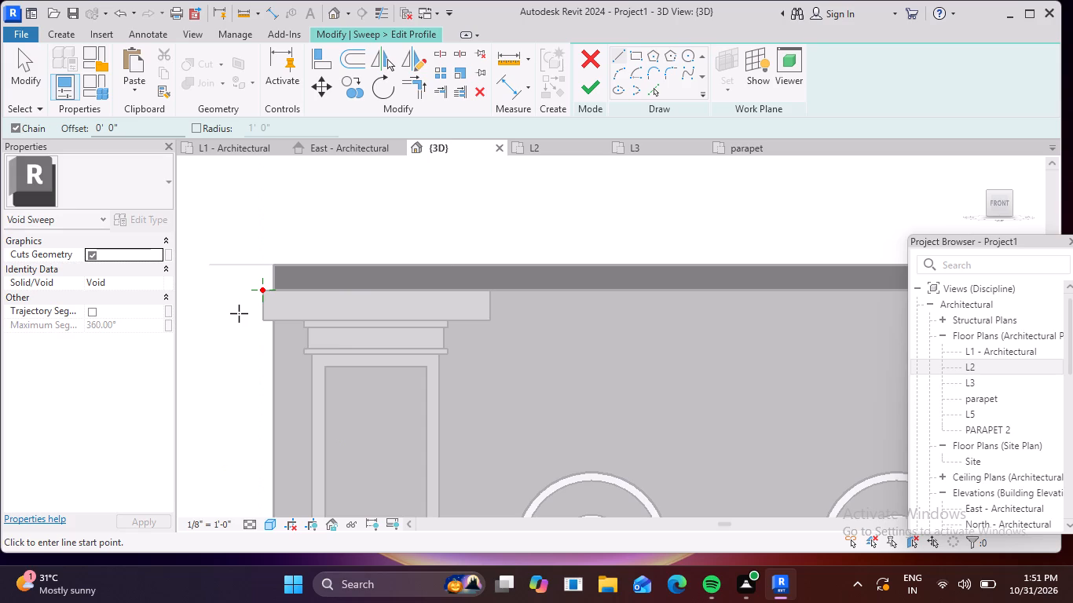
left_click(262, 528)
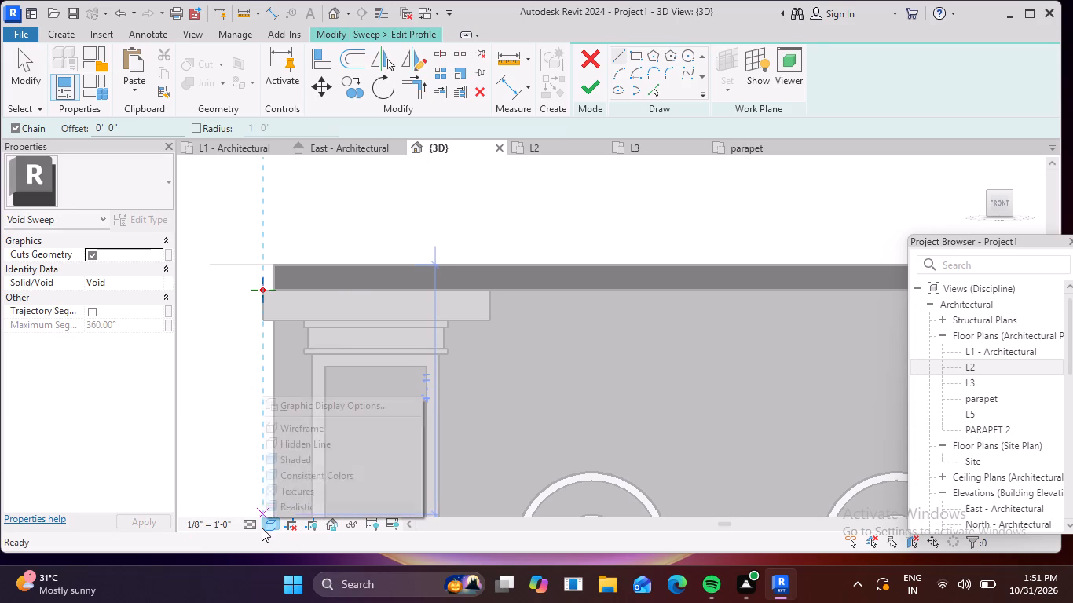
left_click(306, 440)
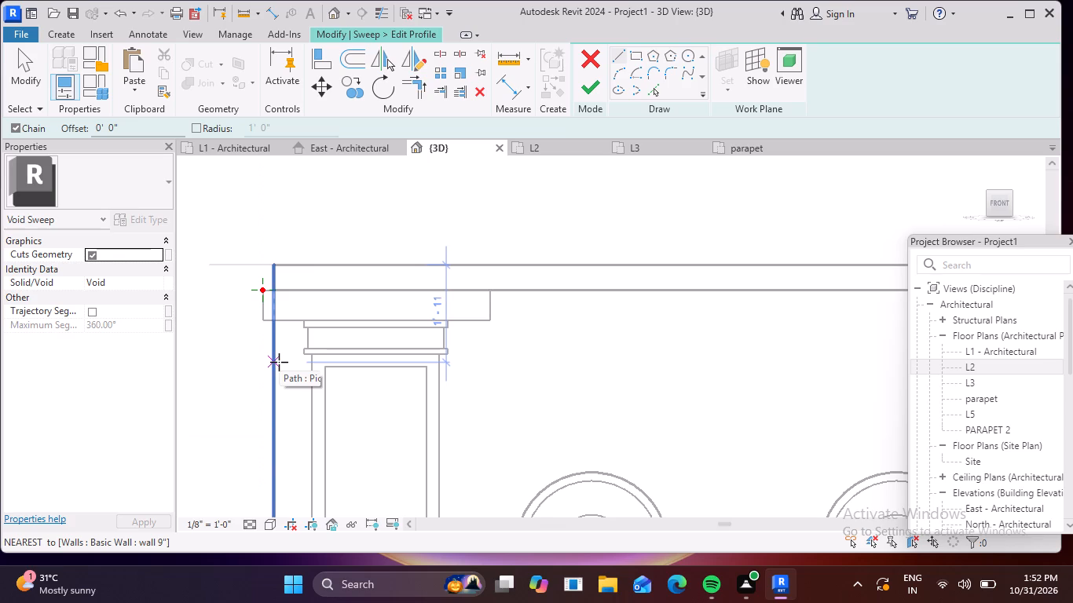
Start the void profile where the slab's top meets the wall edge: sketch a 2" vertical line down and a 1" horizontal line inward.
scroll(272, 315, "up", 3)
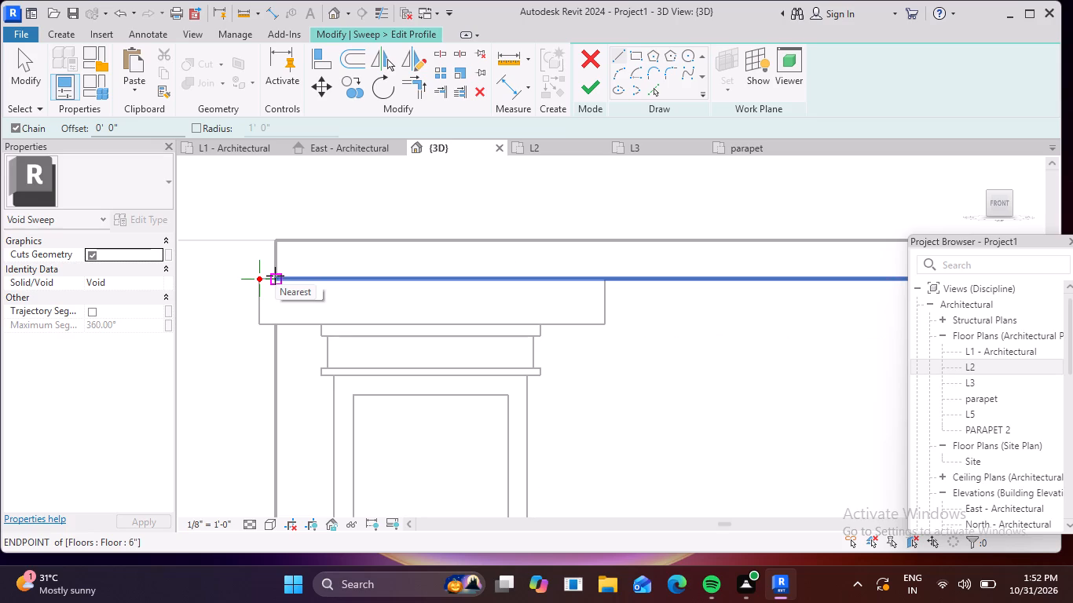
left_click(275, 276)
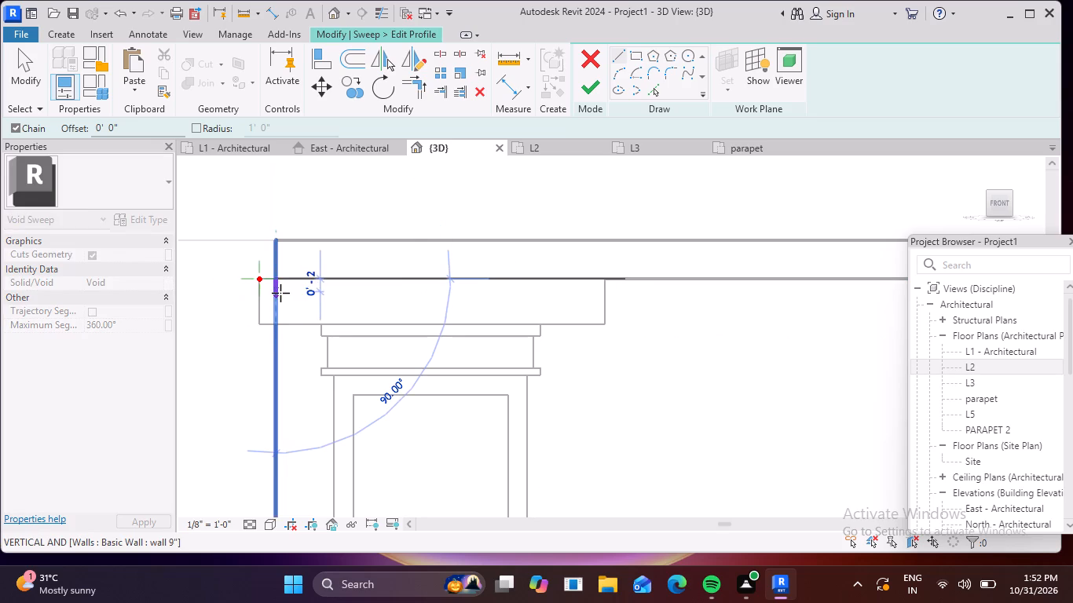
scroll(278, 299, "up", 6)
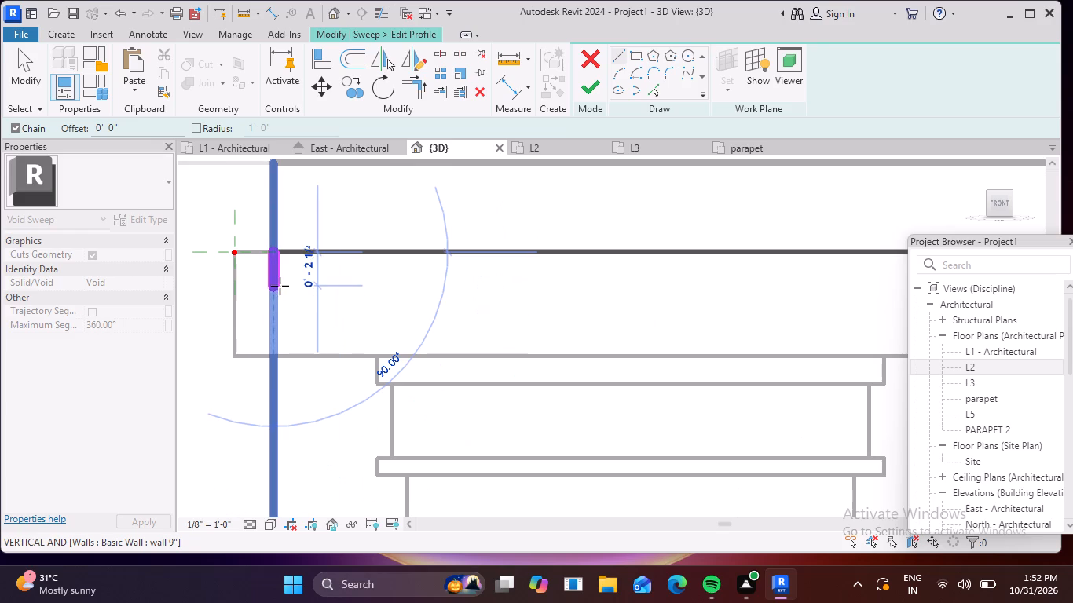
scroll(280, 284, "up", 4)
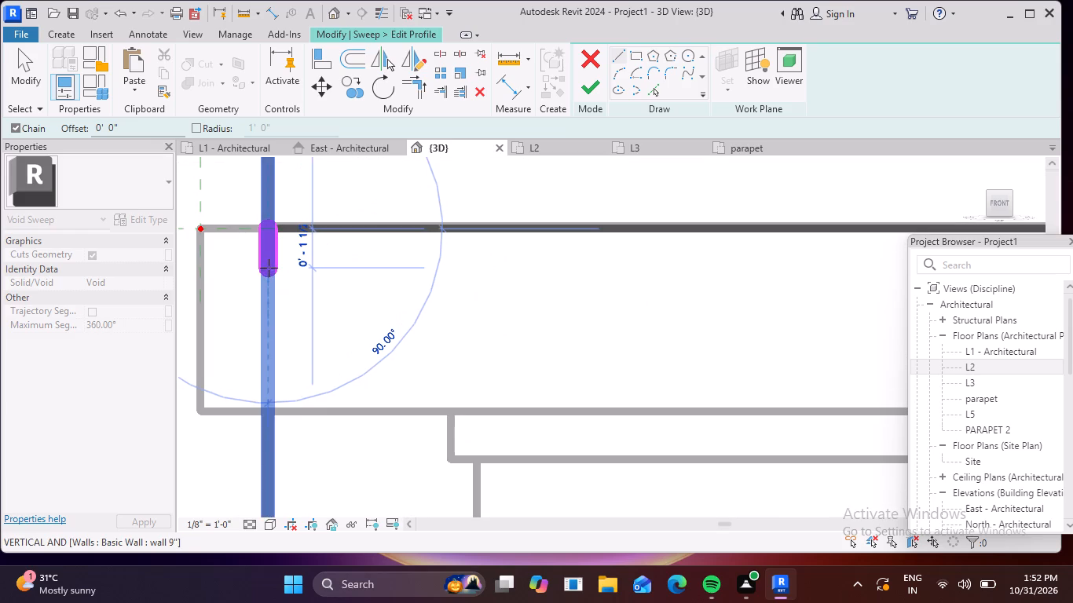
scroll(273, 245, "up", 5)
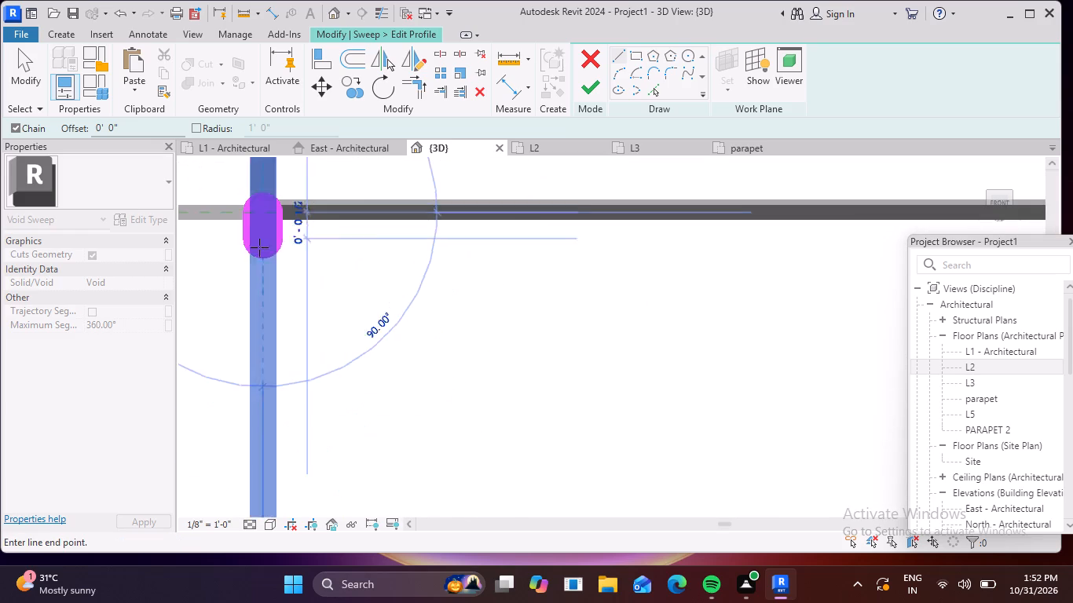
scroll(235, 254, "up", 1)
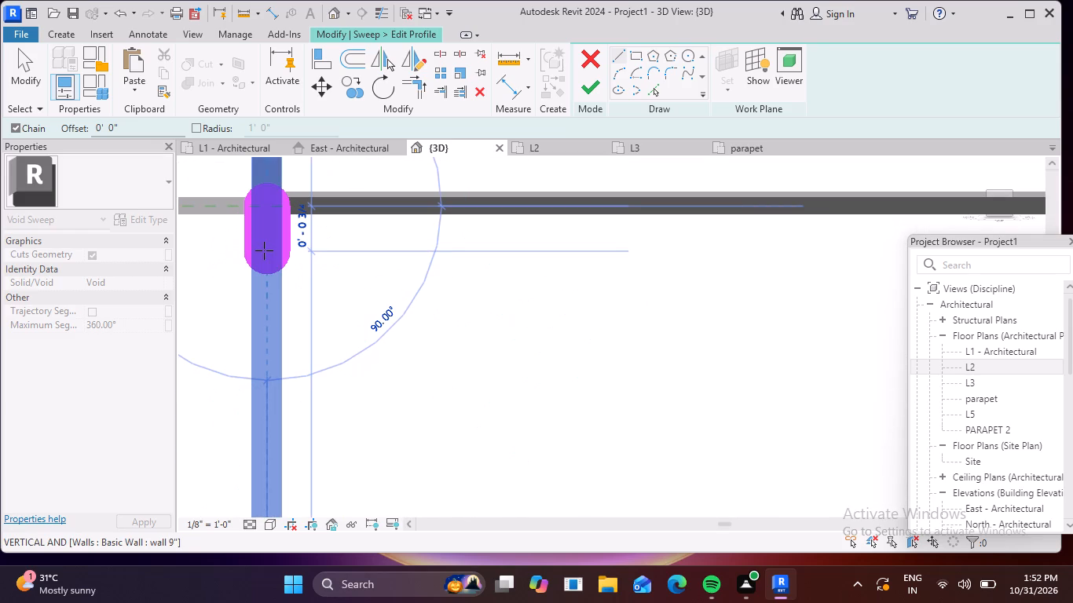
scroll(264, 250, "up", 5)
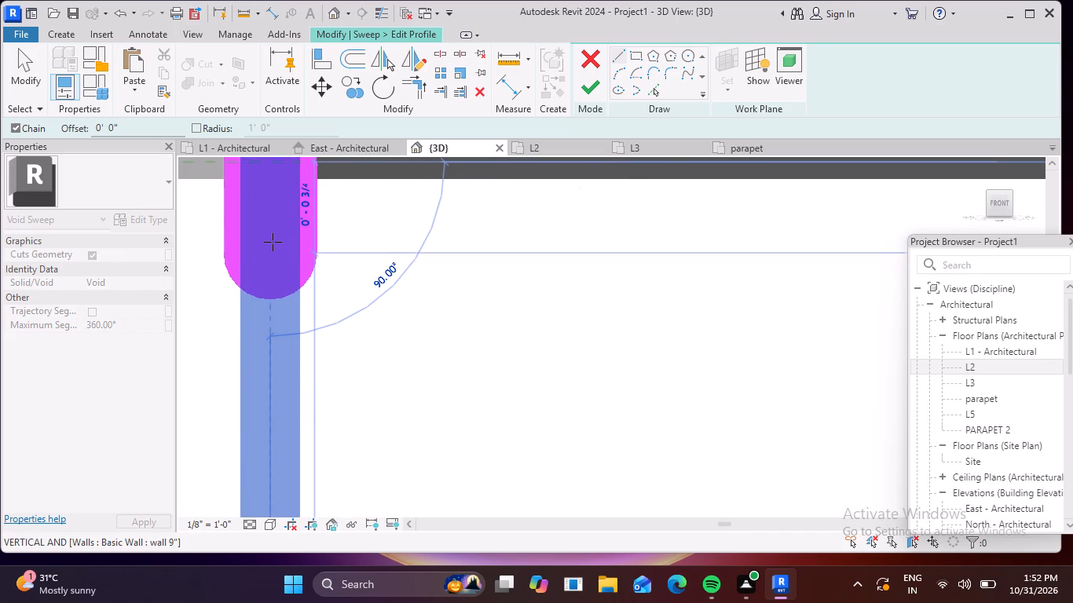
middle_click_drag(262, 218, 233, 314)
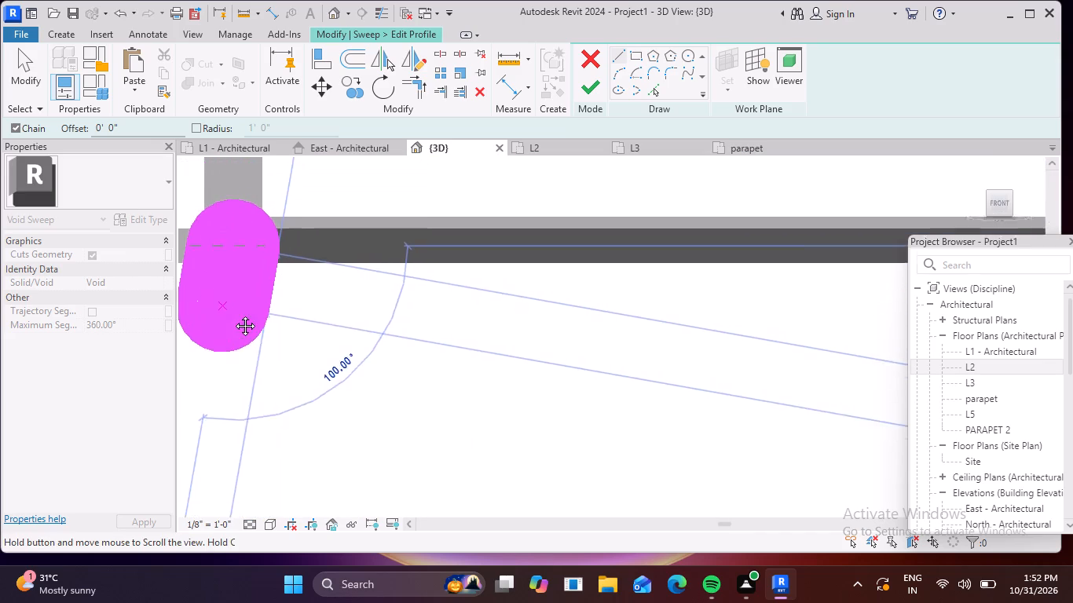
middle_click_drag(233, 314, 244, 331)
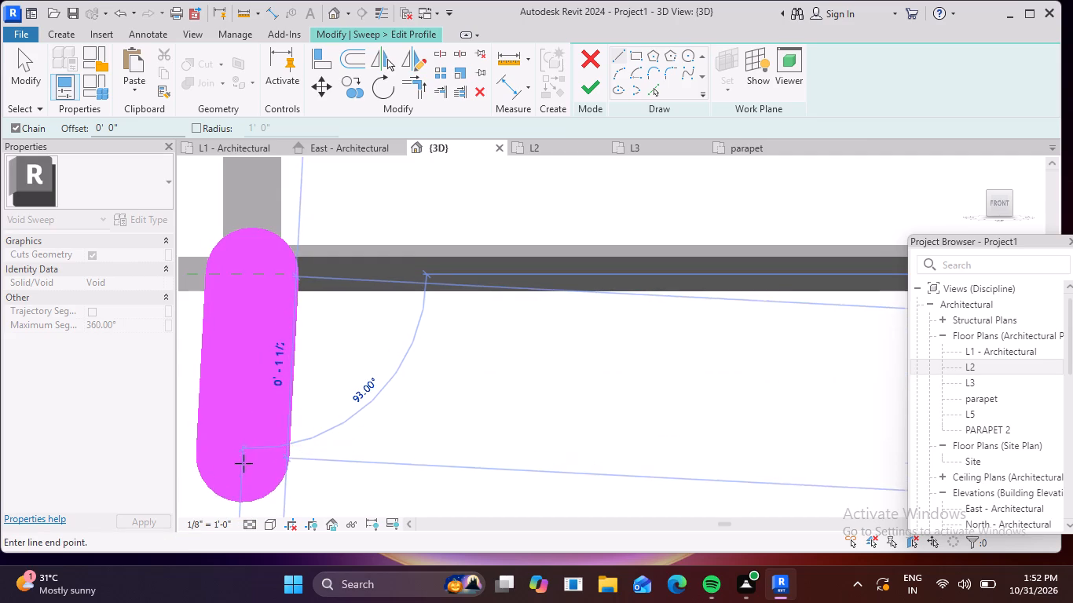
scroll(255, 462, "down", 2)
middle_click_drag(255, 462, 266, 320)
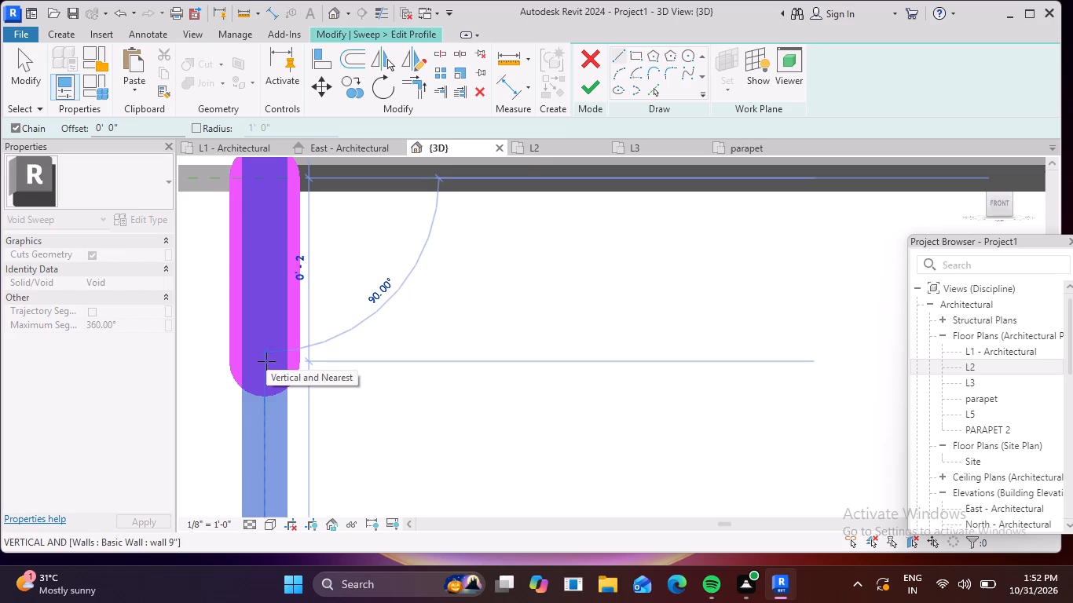
left_click(266, 361)
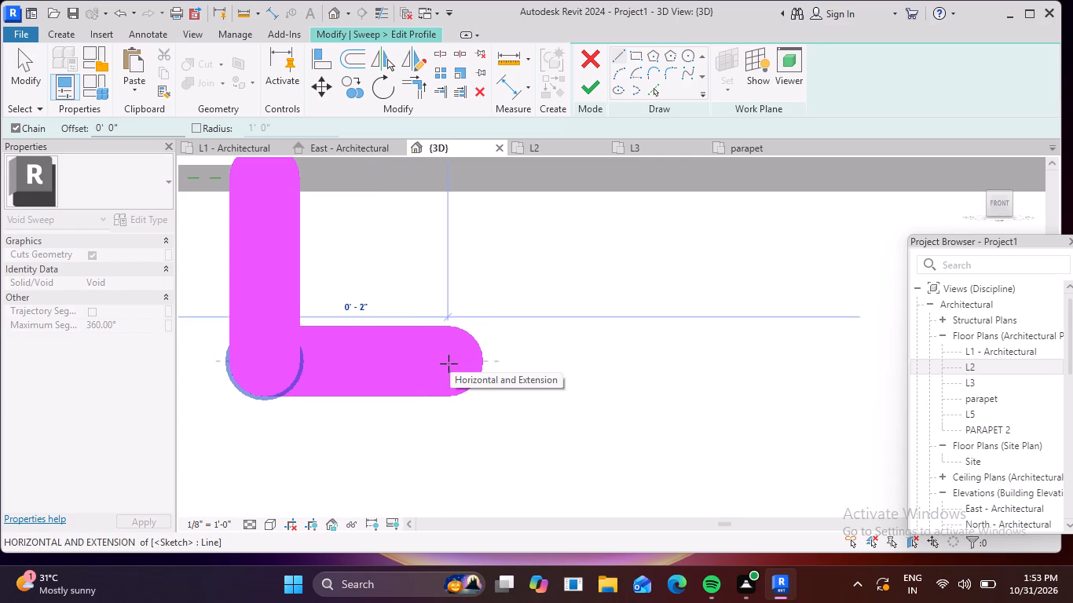
left_click(362, 364)
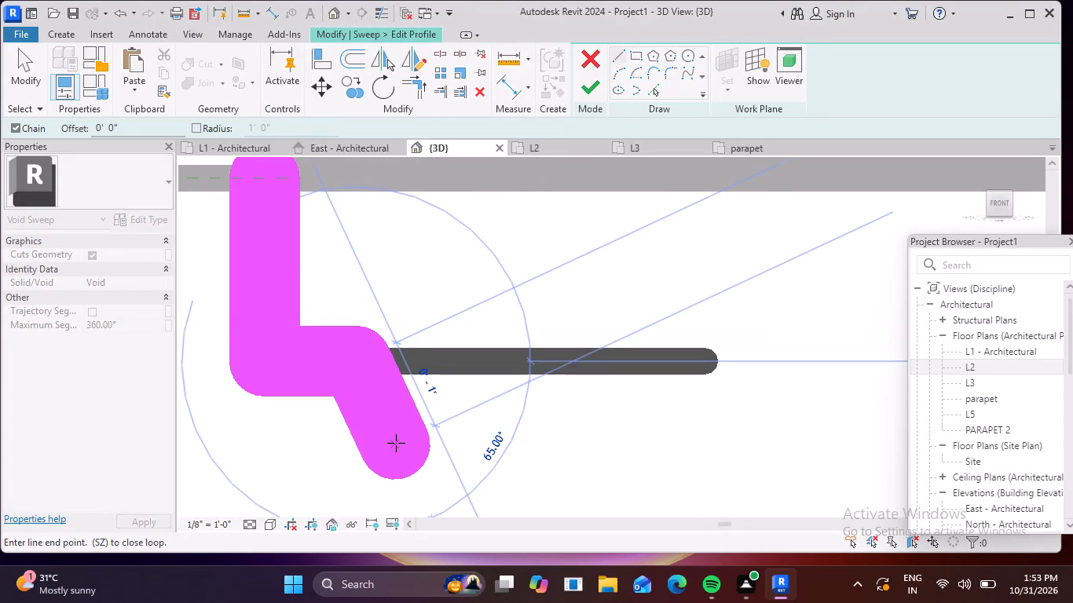
key("Escape")
key("Escape")
Sketch an arc of about 5.4" radius from the 1" line's end to the cap's upper corner, bulging toward the slab's lower outer corner.
scroll(393, 437, "down", 6)
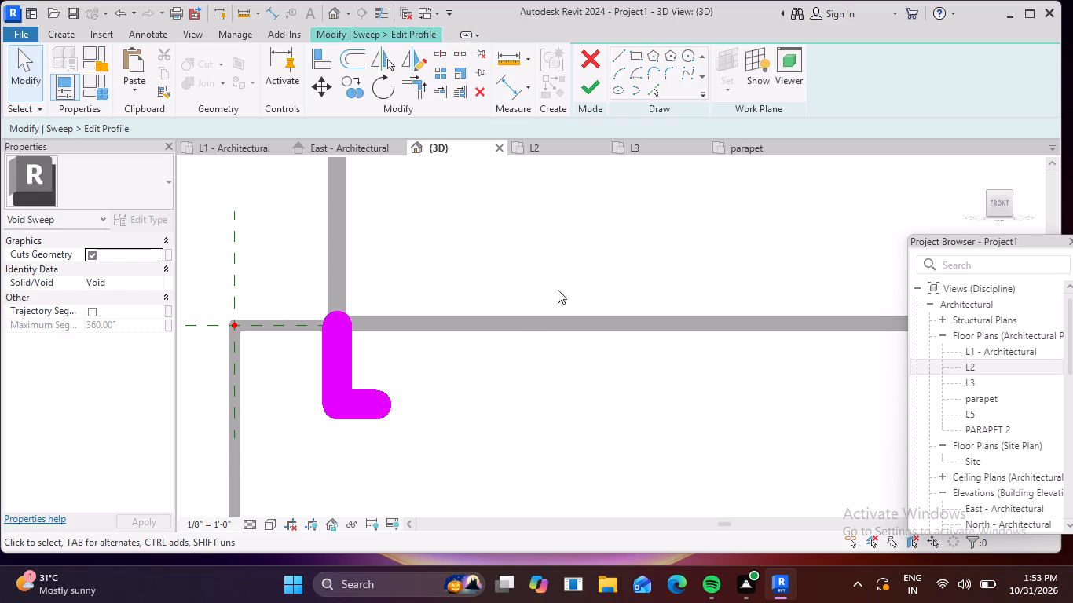
left_click(614, 75)
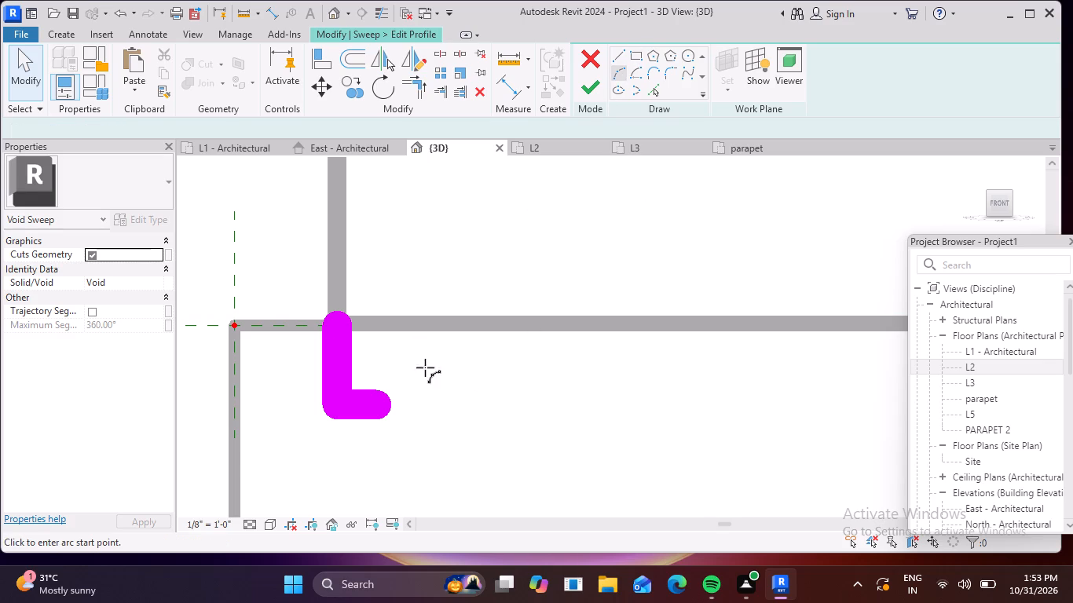
scroll(449, 377, "down", 7)
middle_click_drag(452, 419, 381, 320)
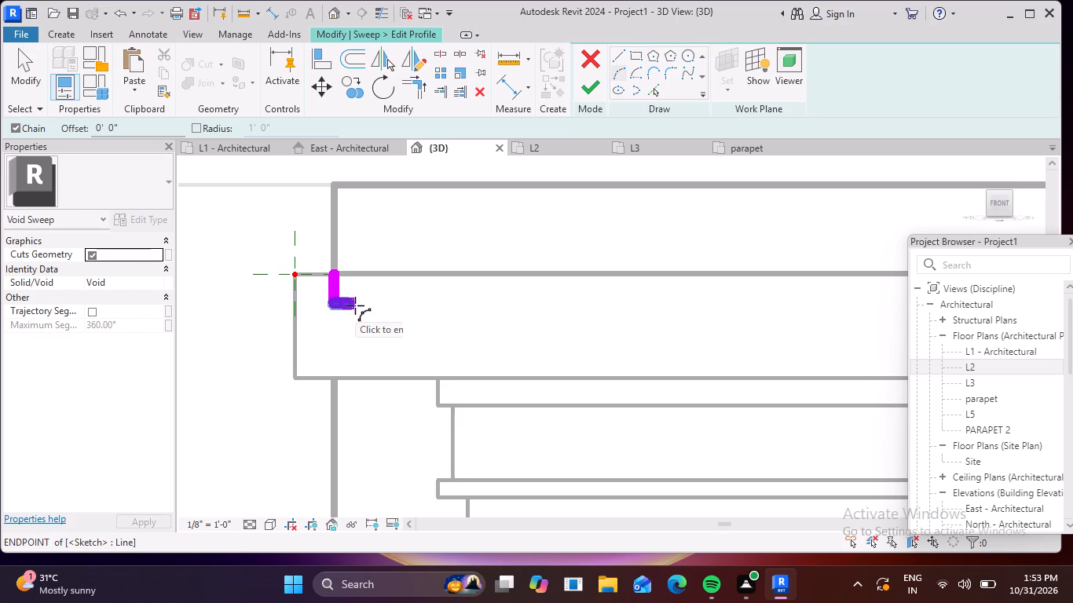
scroll(355, 305, "up", 5)
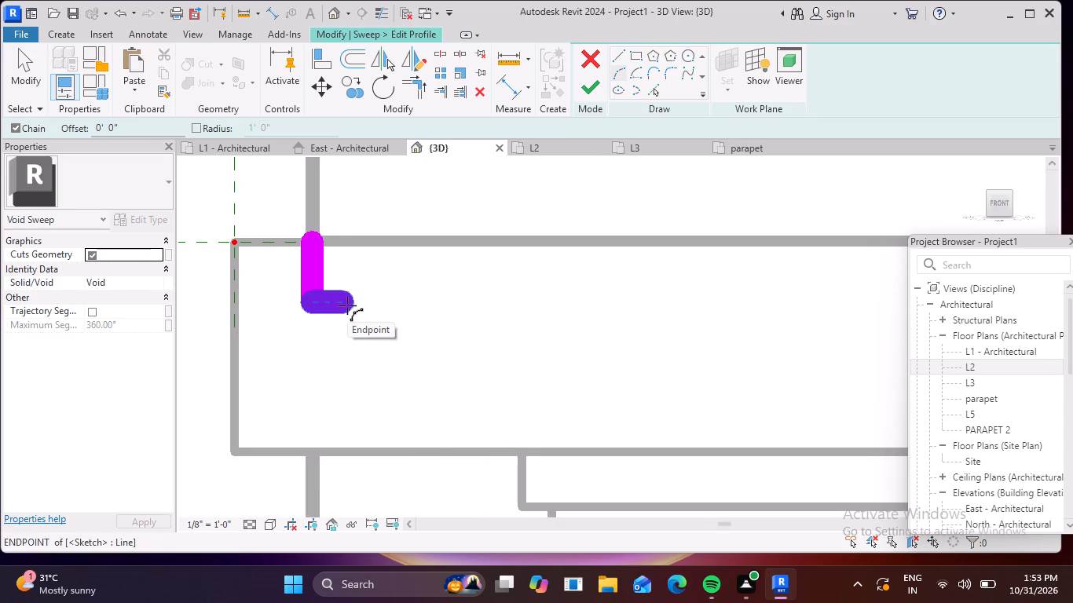
left_click(347, 305)
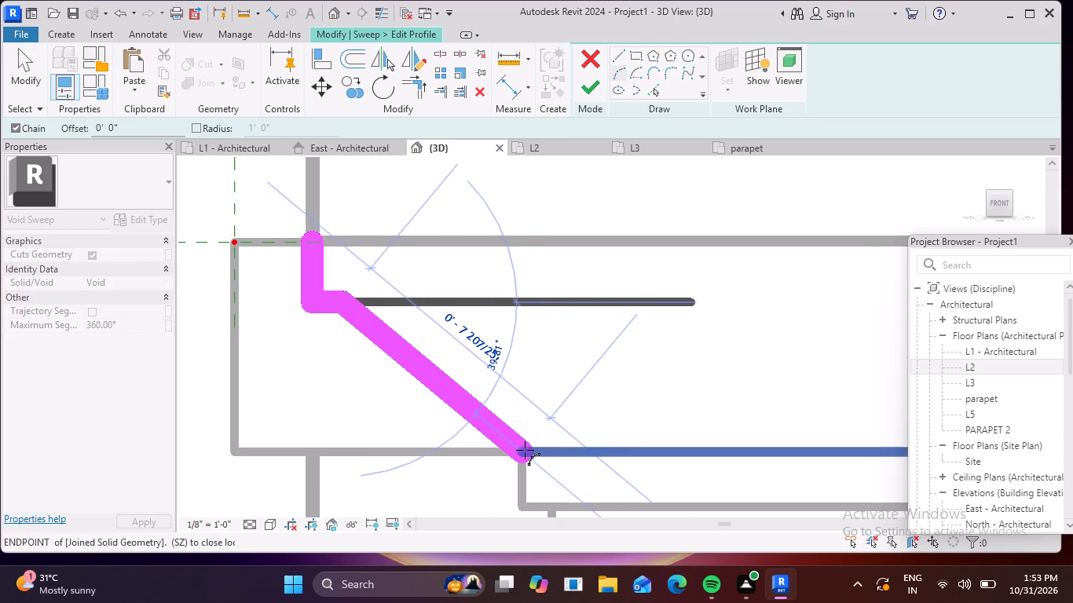
left_click(525, 451)
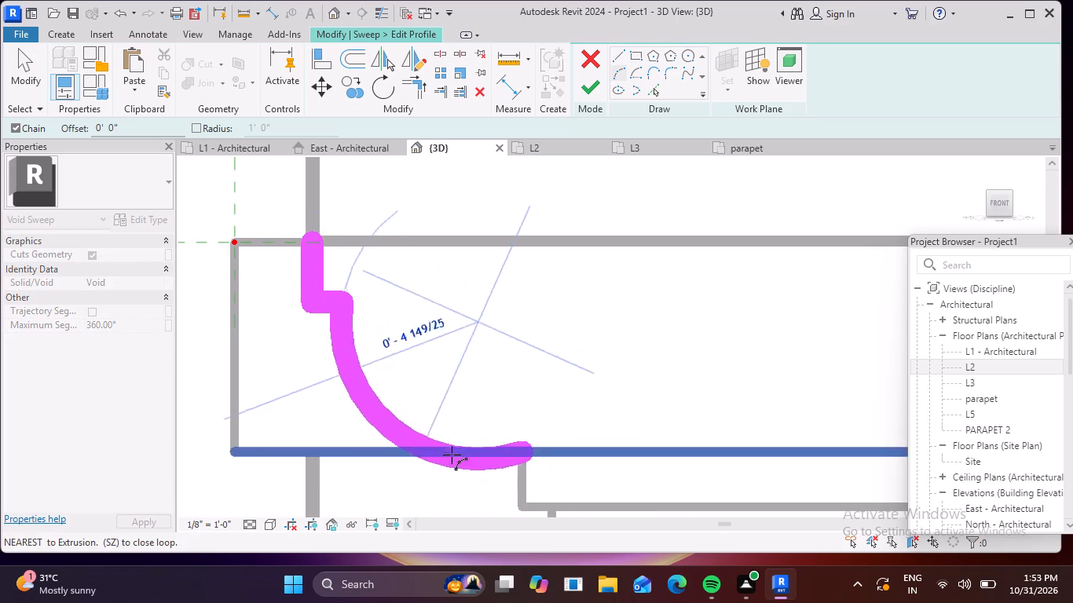
scroll(512, 466, "down", 6)
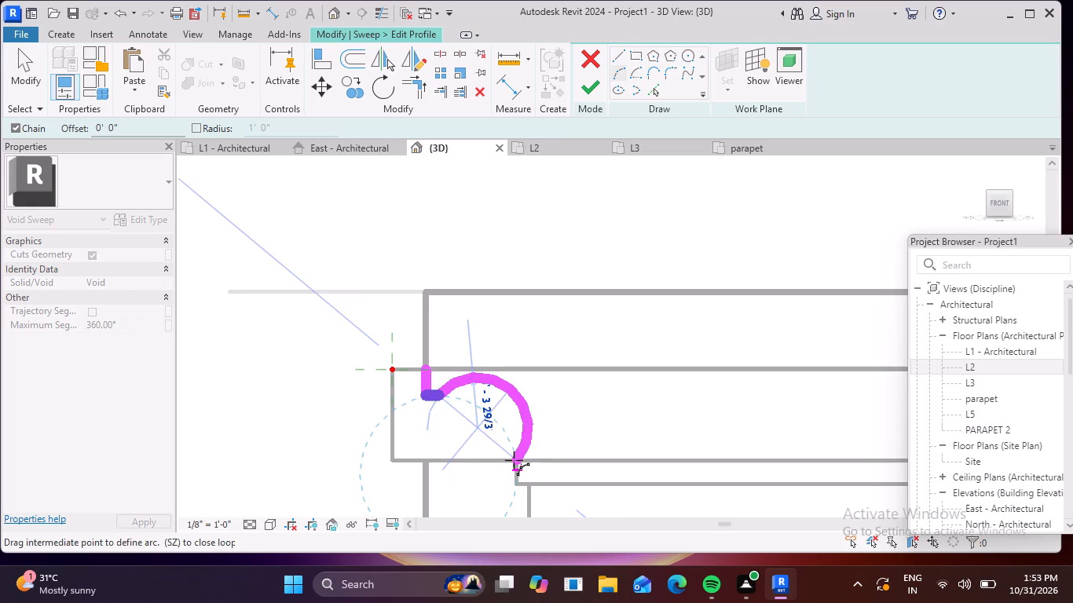
middle_click_drag(511, 439, 494, 308)
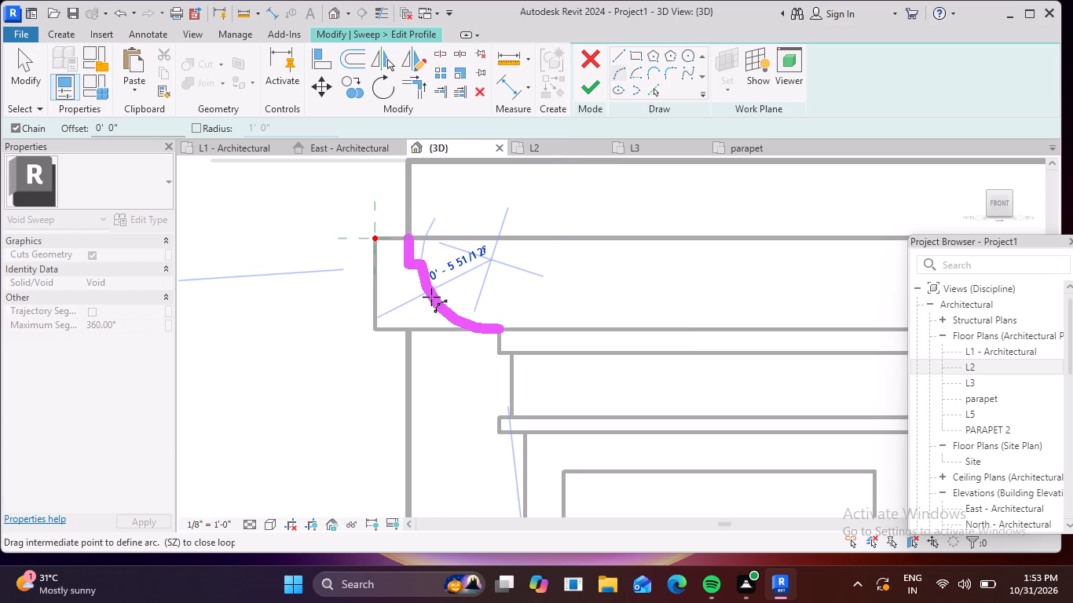
left_click(434, 296)
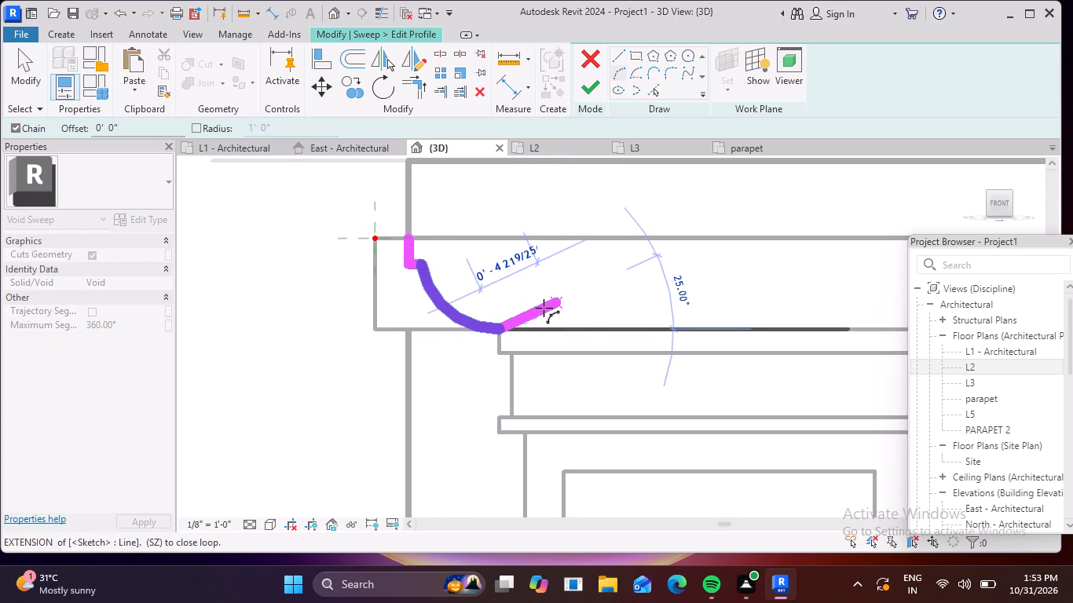
key("Escape")
key("Escape")
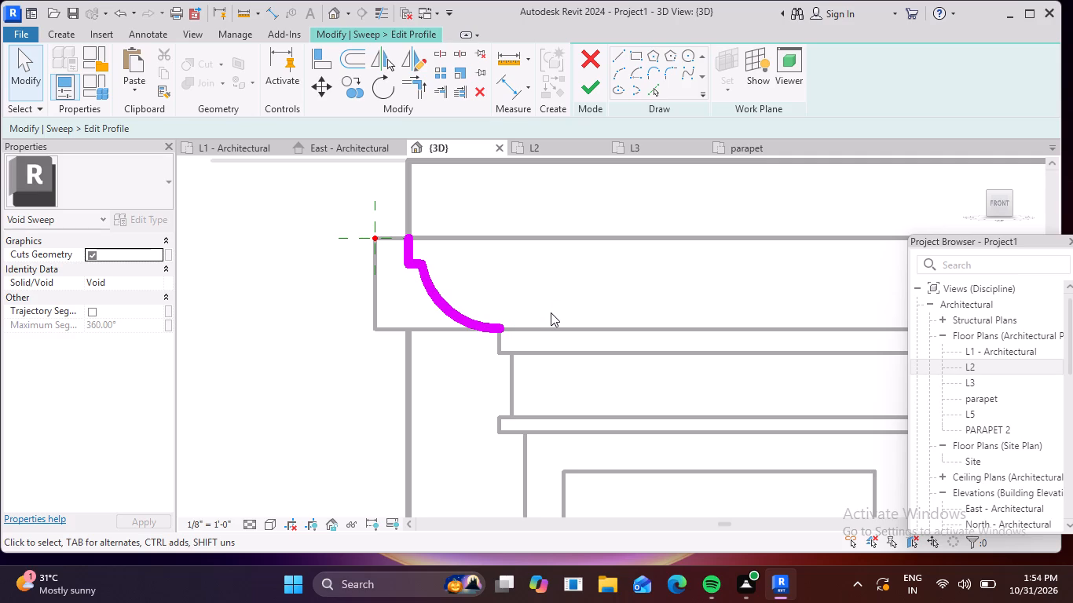
Close the profile with lines from the arc's lower end: about 4 1/4" down, 11 1/4" outward, up to slab-top level, and back to the start.
scroll(533, 265, "down", 3)
middle_click_drag(558, 273, 547, 313)
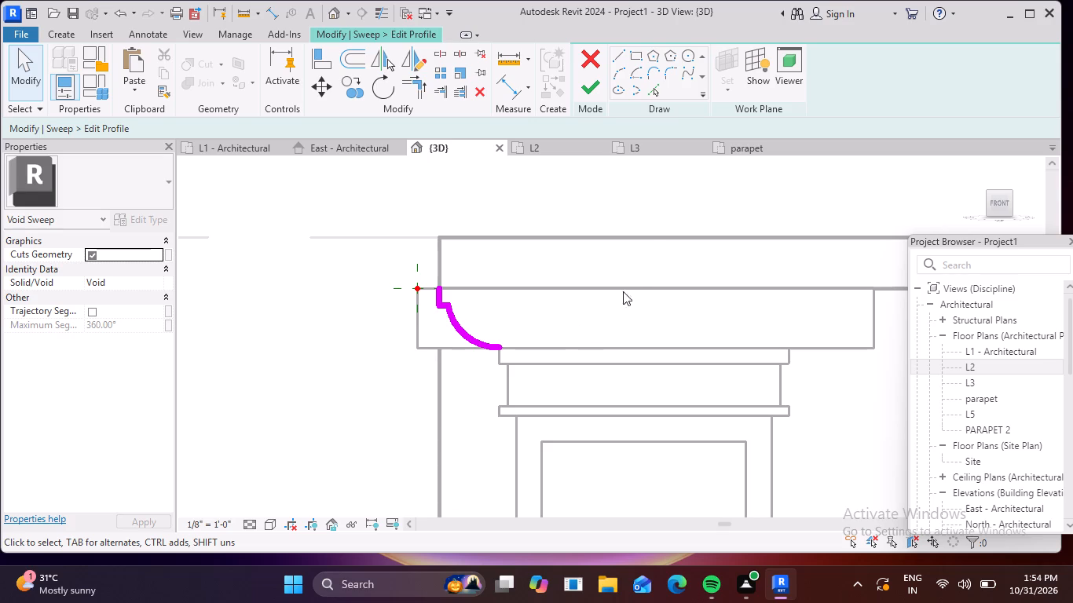
left_click(624, 56)
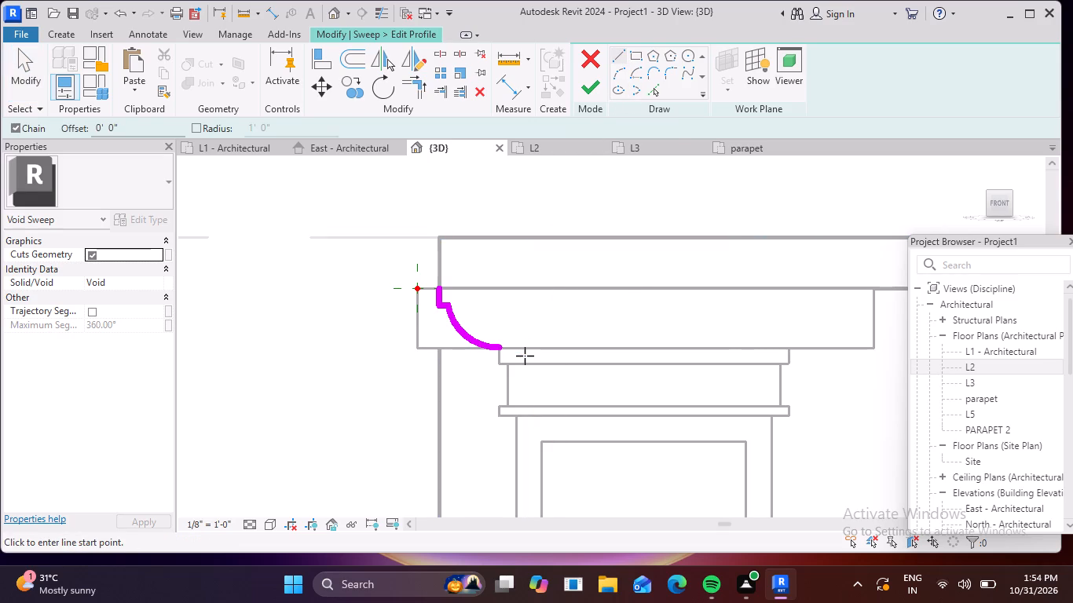
scroll(520, 365, "up", 4)
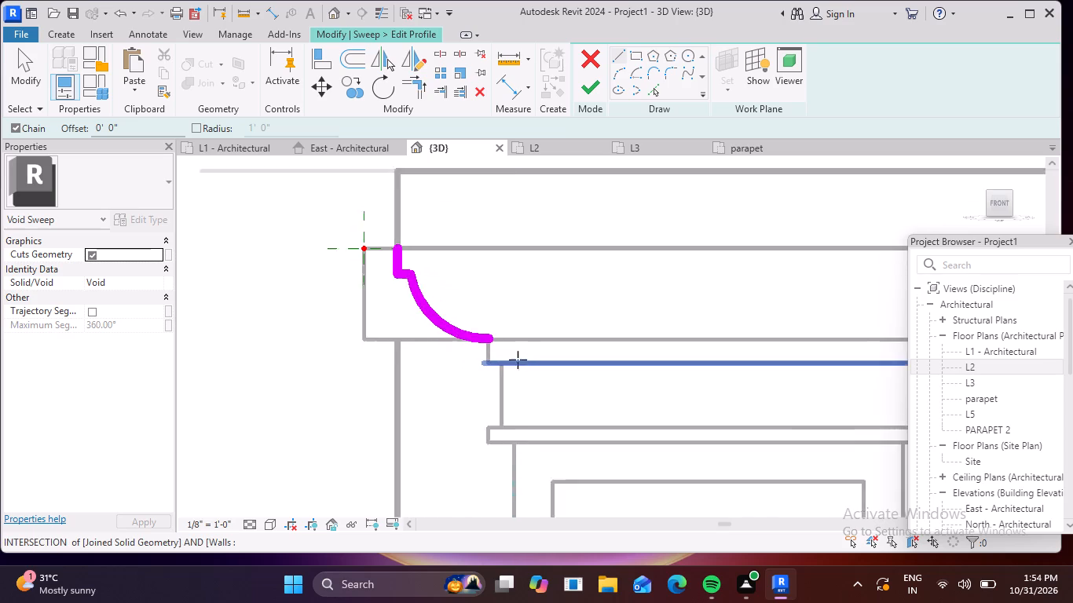
left_click(483, 335)
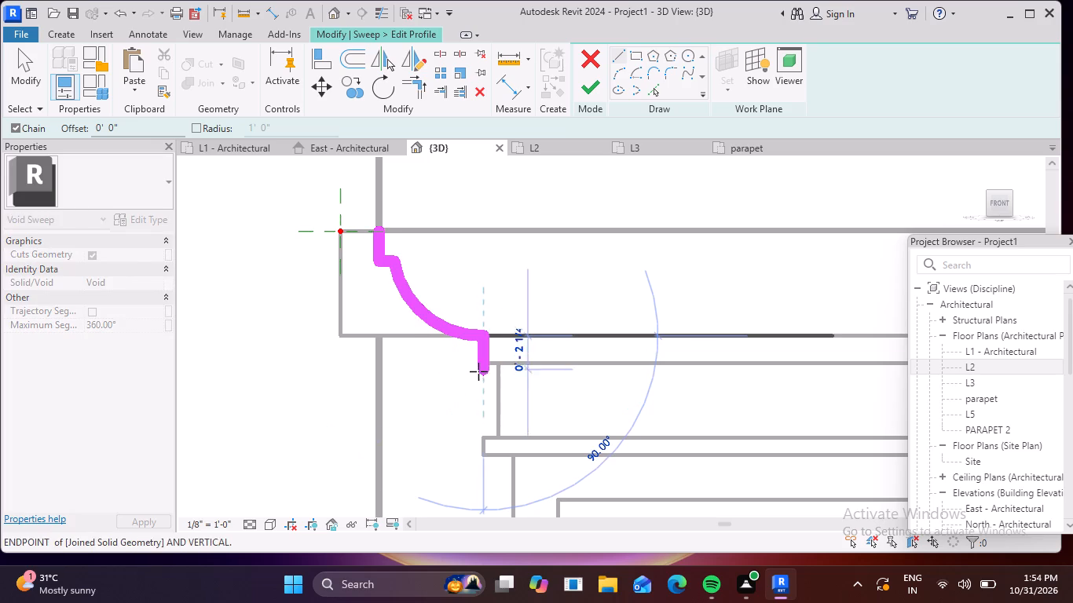
left_click(476, 399)
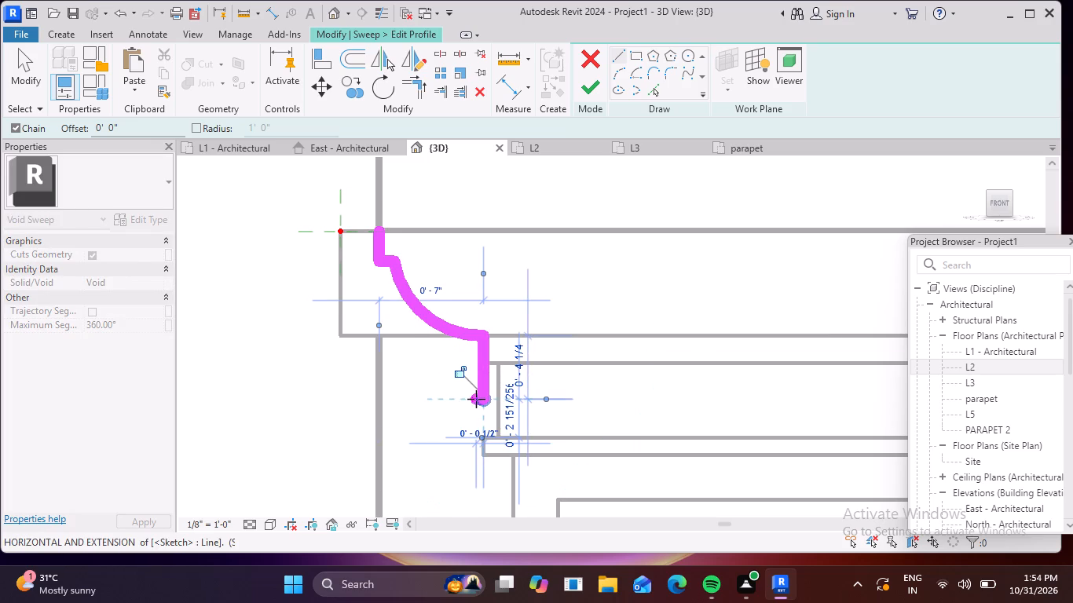
middle_click_drag(372, 389, 508, 414)
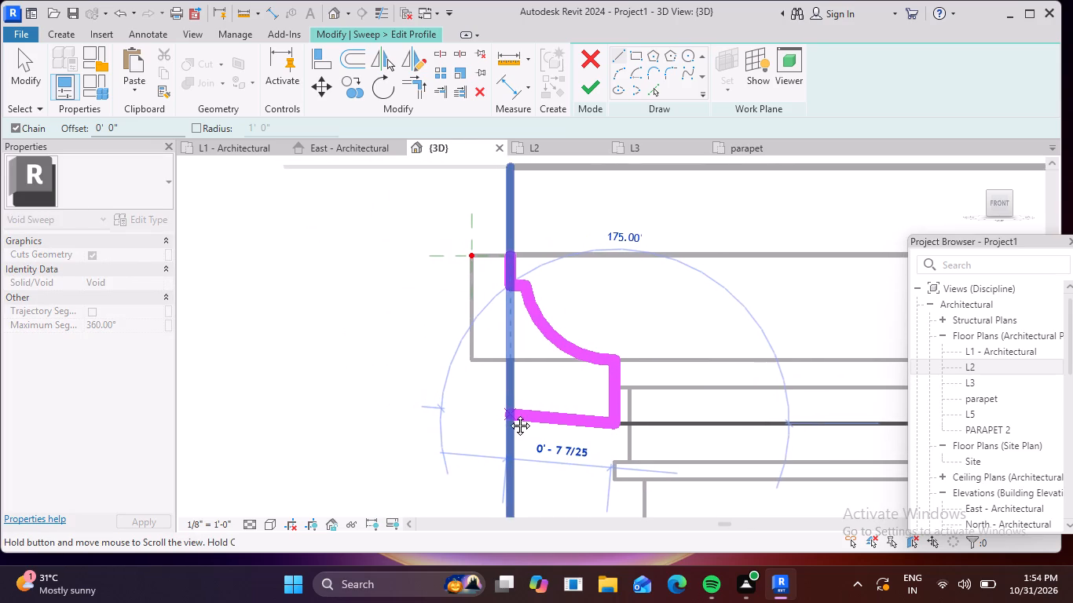
middle_click_drag(508, 414, 511, 414)
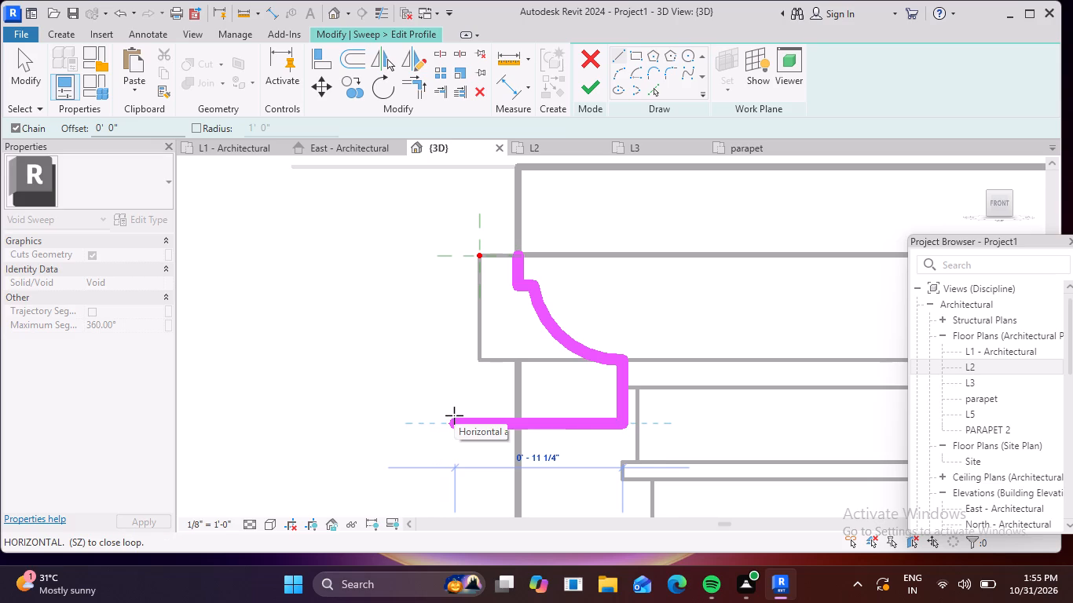
left_click(454, 415)
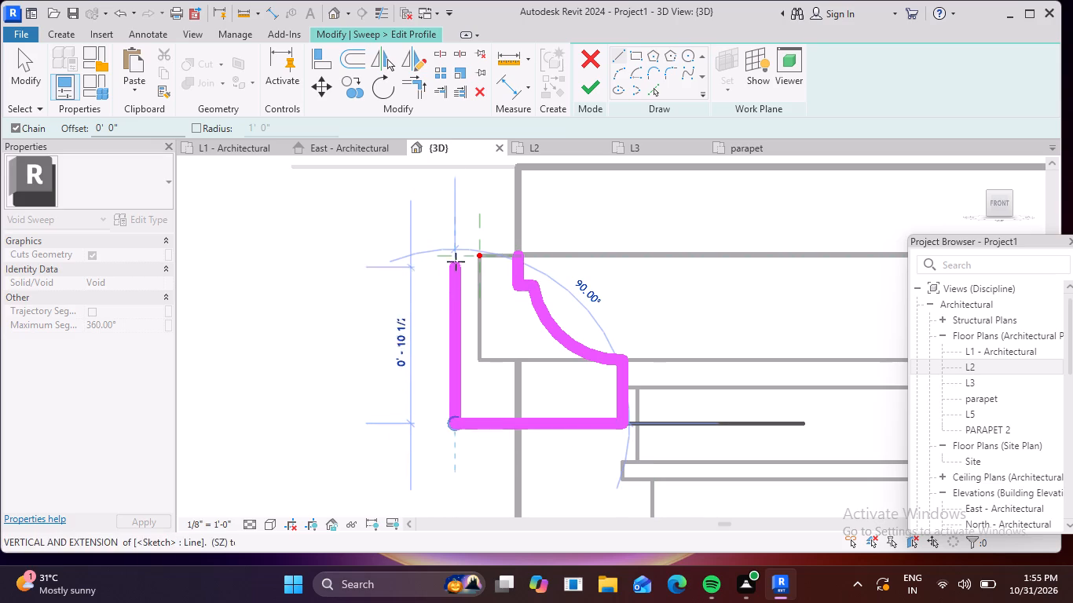
left_click(460, 254)
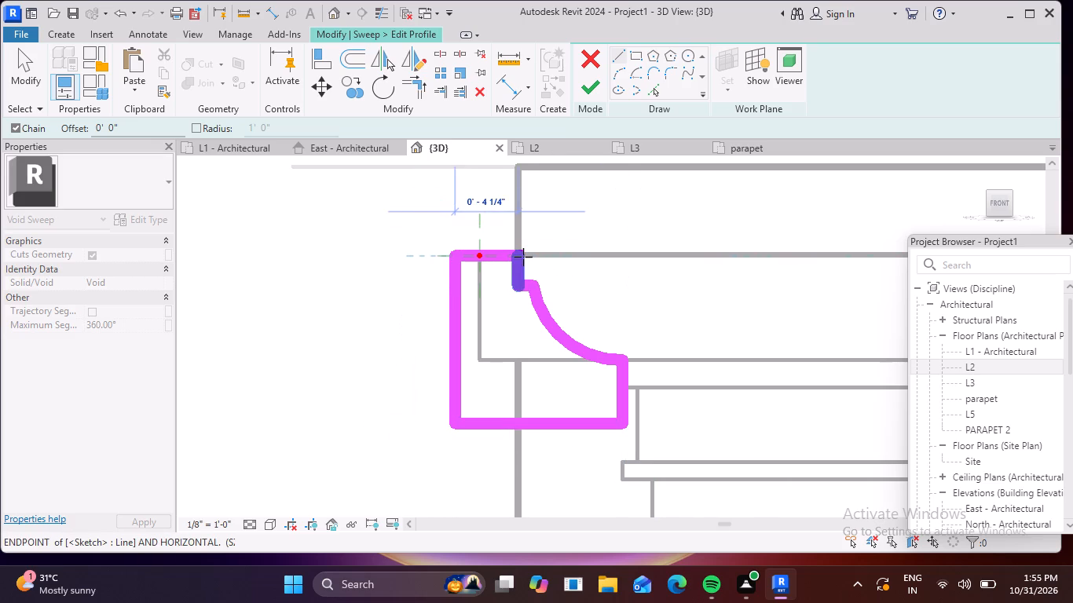
left_click(523, 257)
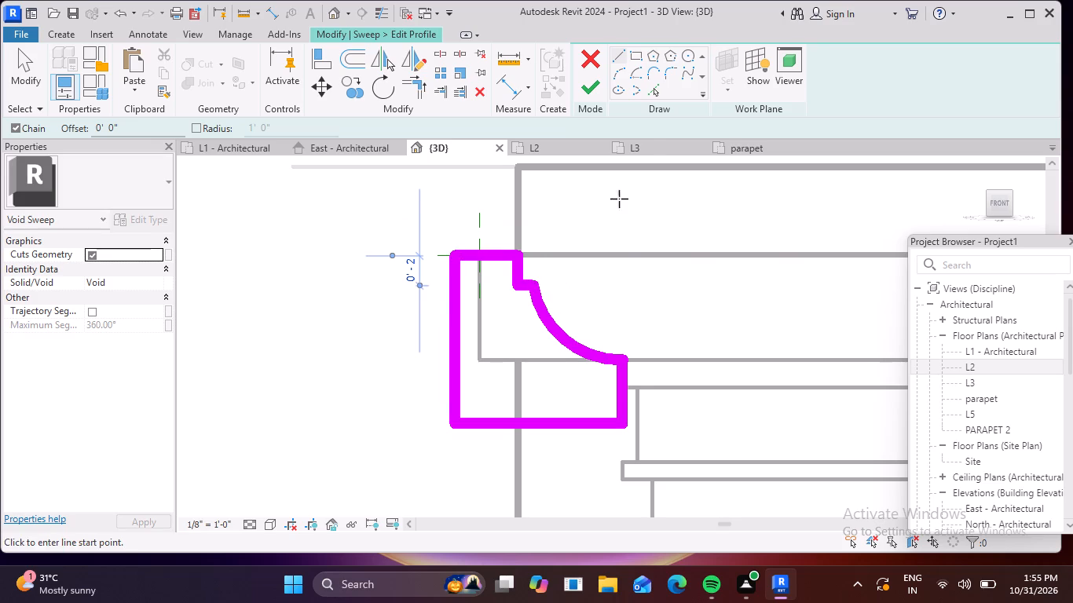
Finish the closed profile and complete the void sweep so it cuts the slab's edges.
left_click(584, 83)
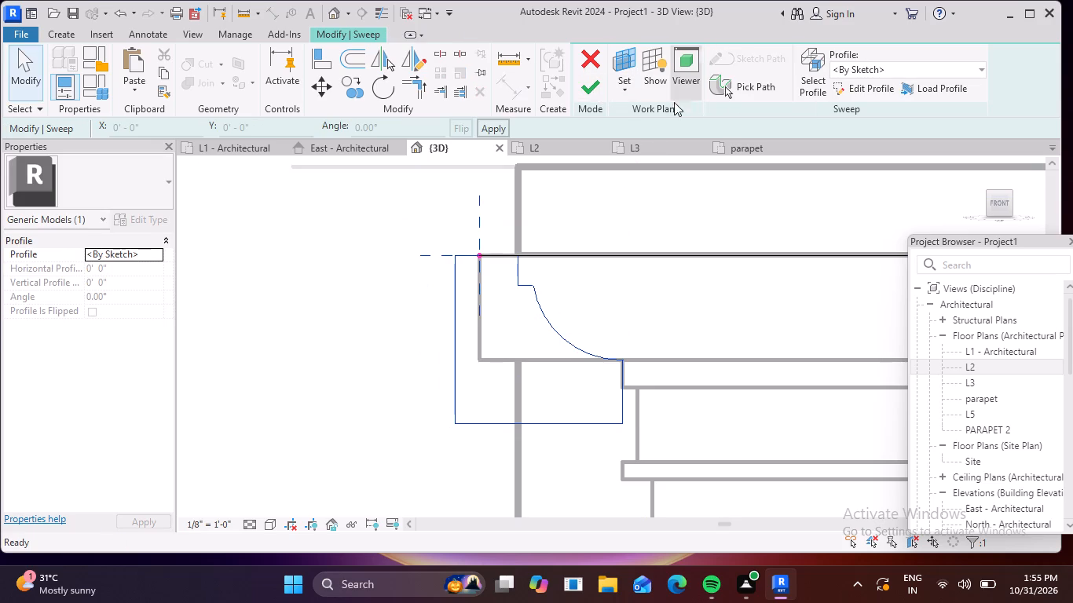
left_click(582, 91)
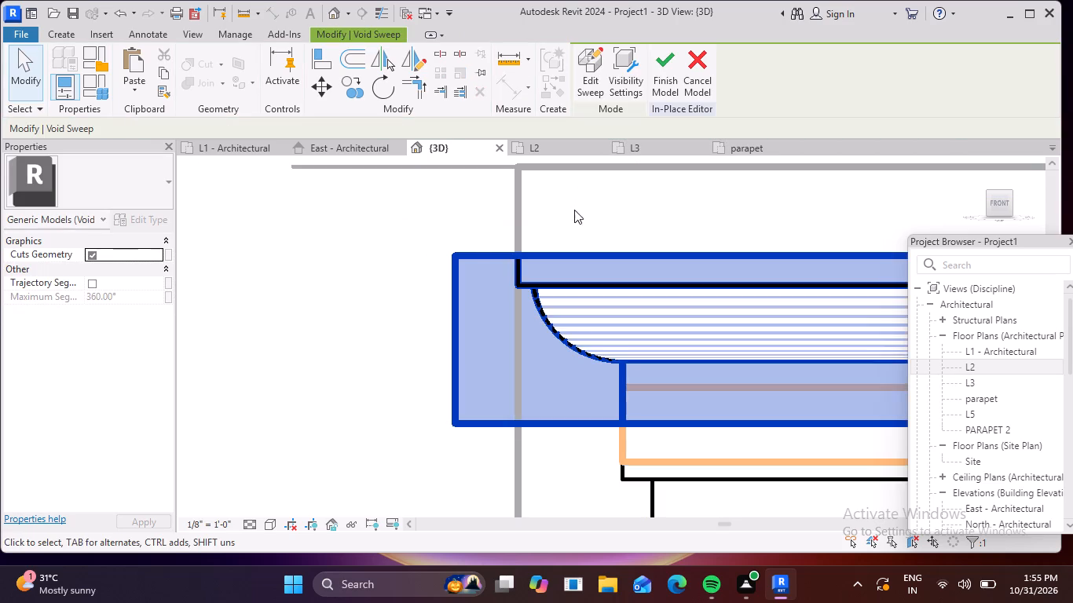
Examine the void sweep around the projecting slab from the front and from above, checking how it cuts the edges.
scroll(573, 218, "down", 9)
middle_click_drag(526, 312, 452, 350)
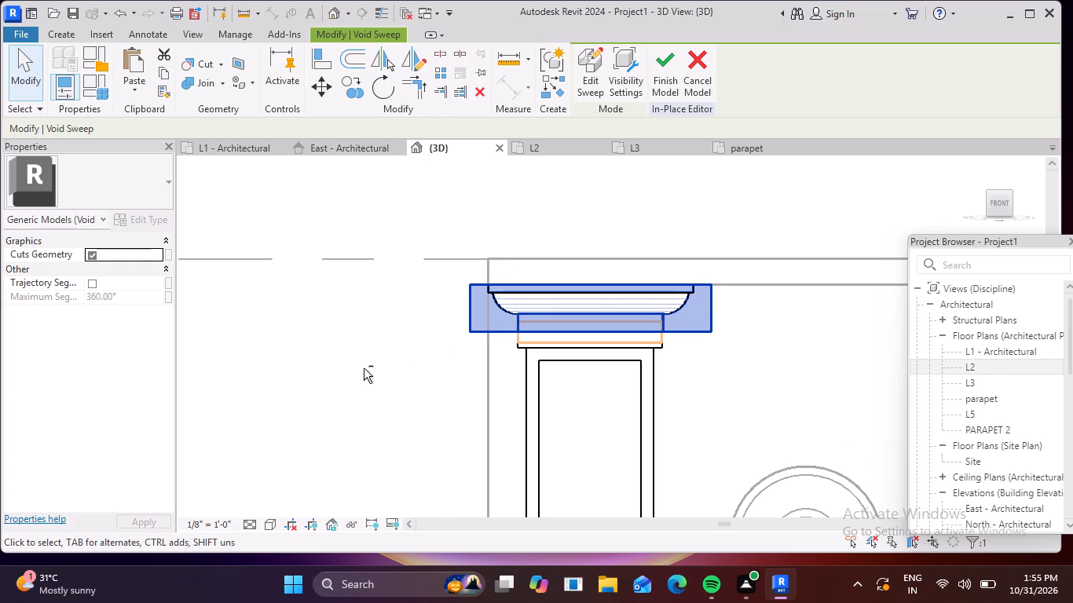
middle_click_drag(372, 372, 415, 503, "shift")
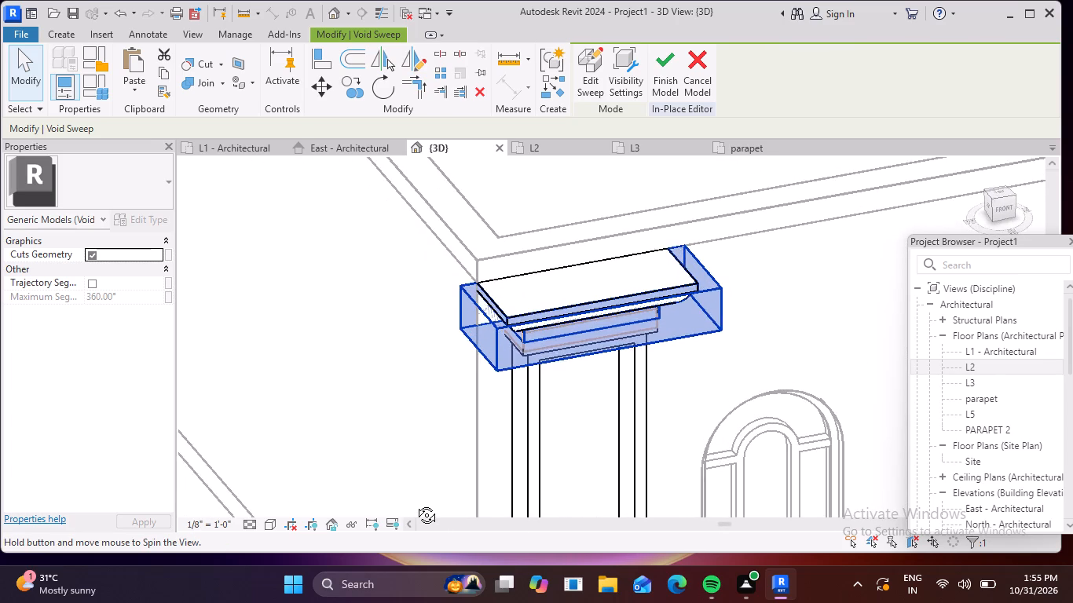
middle_click_drag(415, 503, 411, 501, "shift")
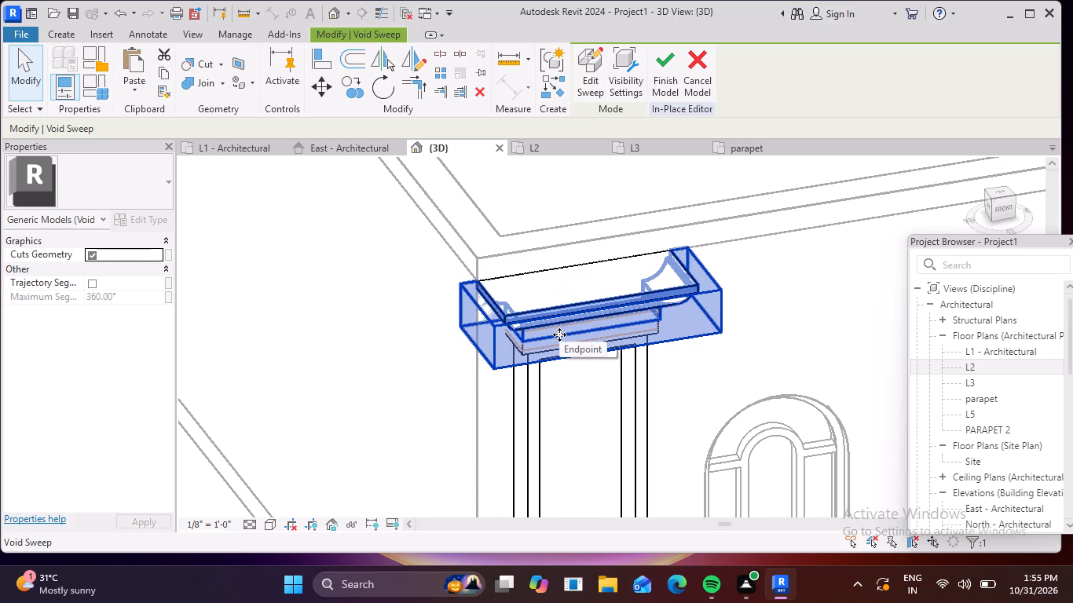
scroll(549, 331, "up", 3)
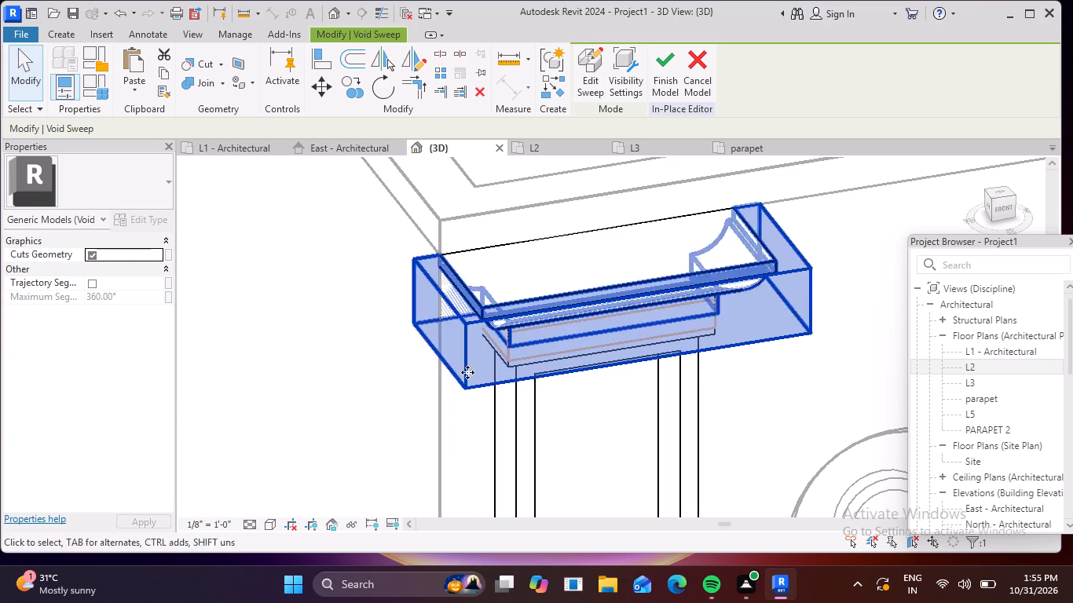
left_click(521, 320)
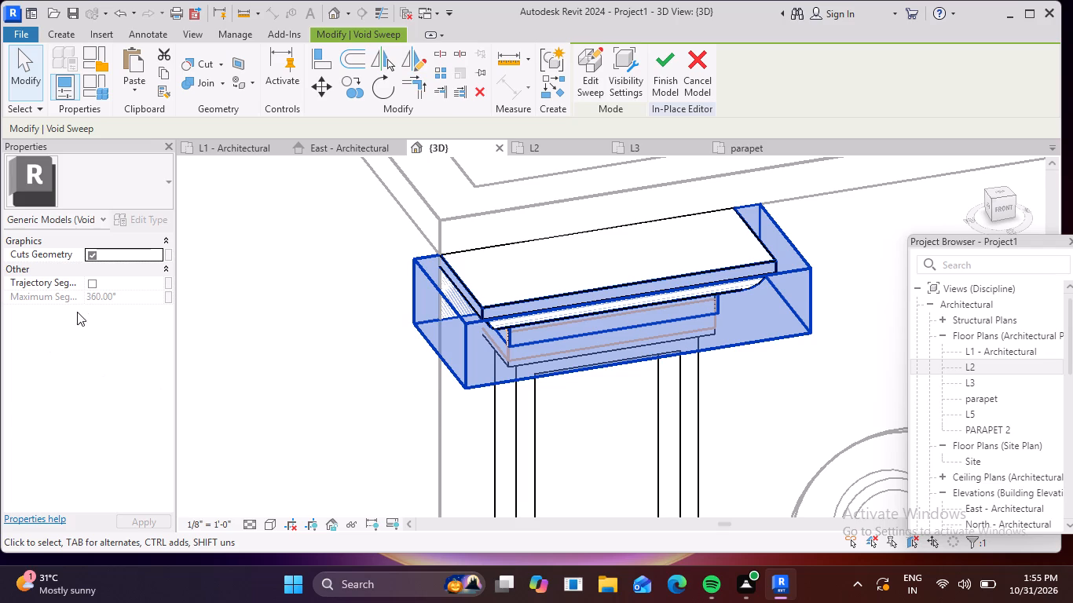
key("Escape")
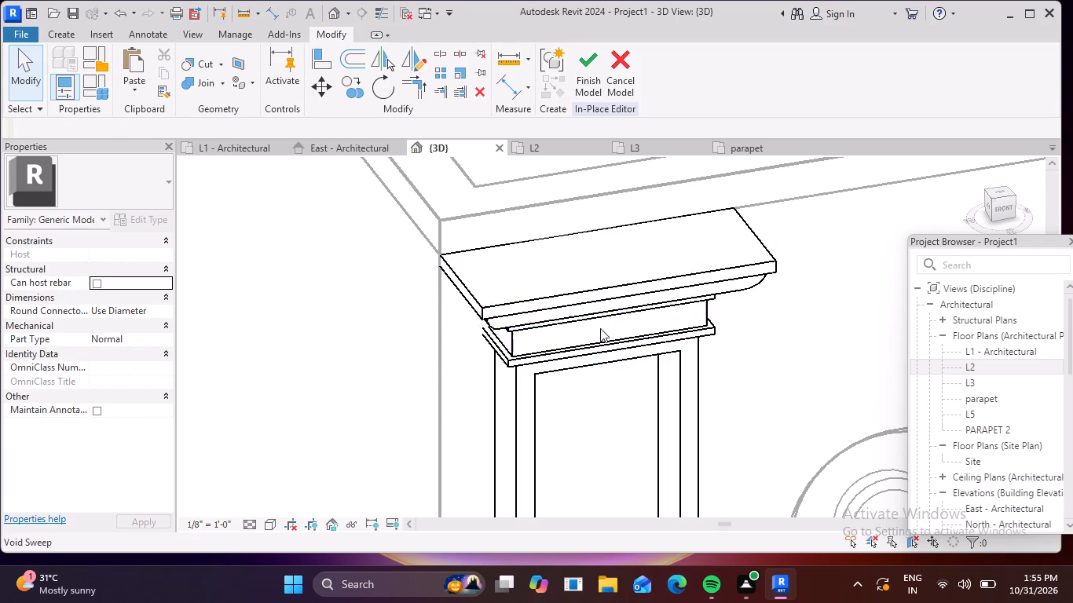
left_click(605, 304)
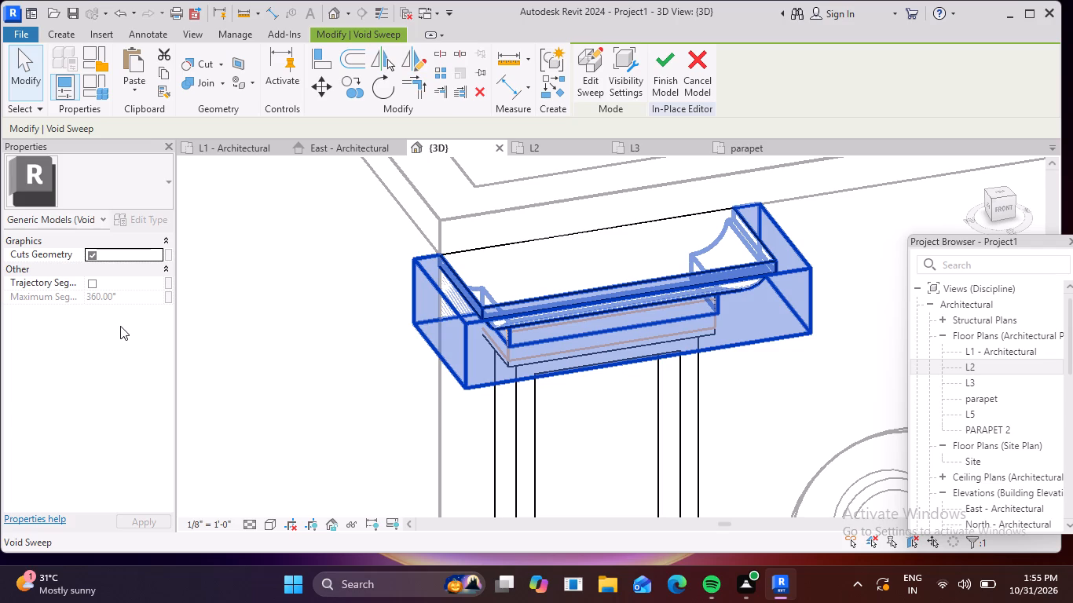
key("Escape")
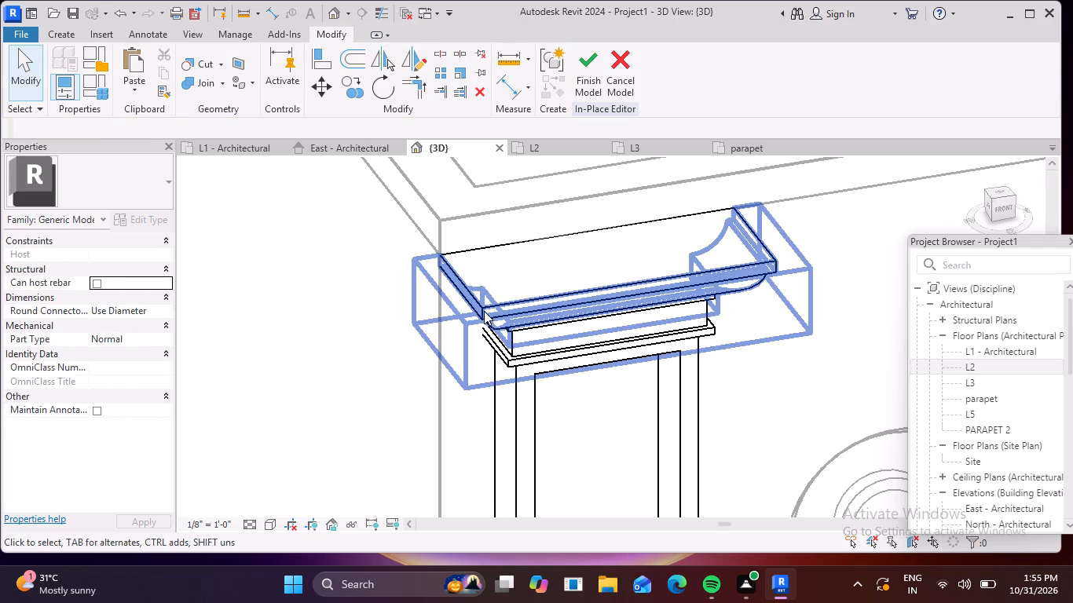
left_click(482, 320)
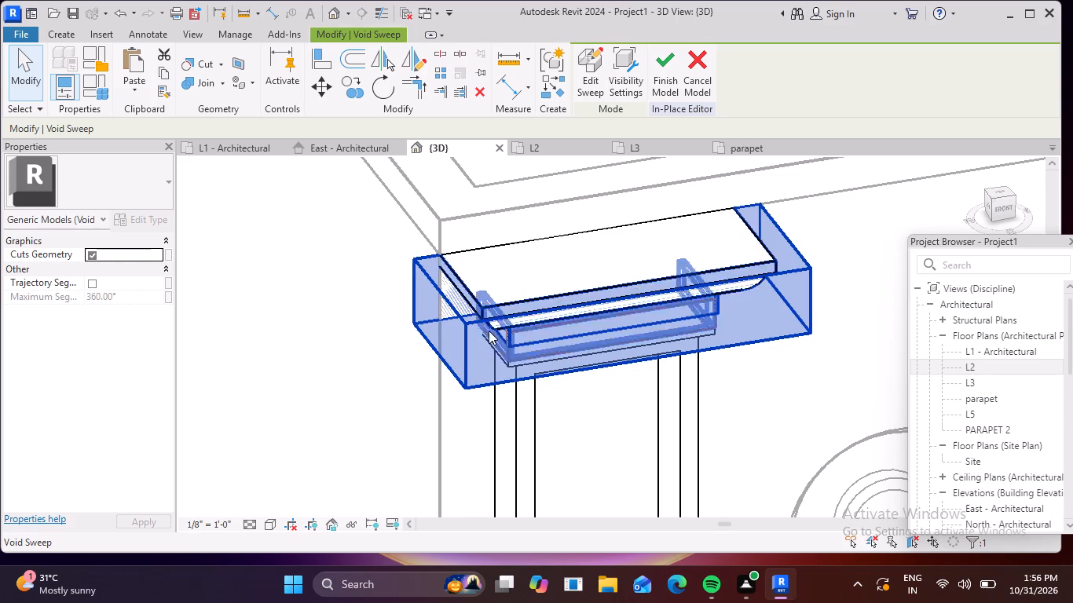
left_click(561, 322)
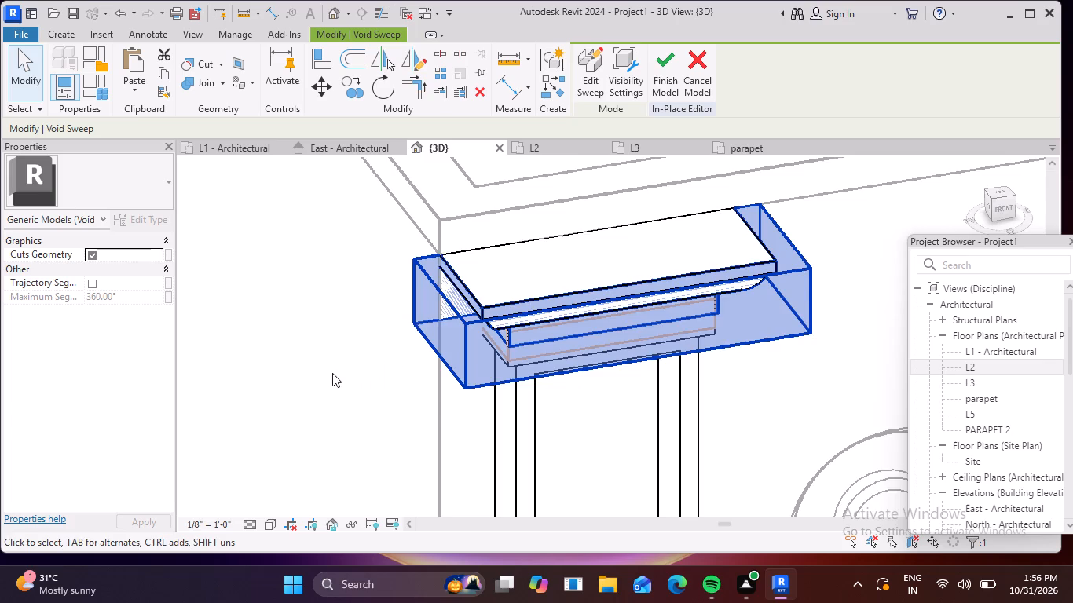
Inspect the slab's moulded underside from a lower angle and review the void sweep's graphics and other properties.
middle_click_drag(328, 370, 317, 261, "shift")
left_click(510, 284)
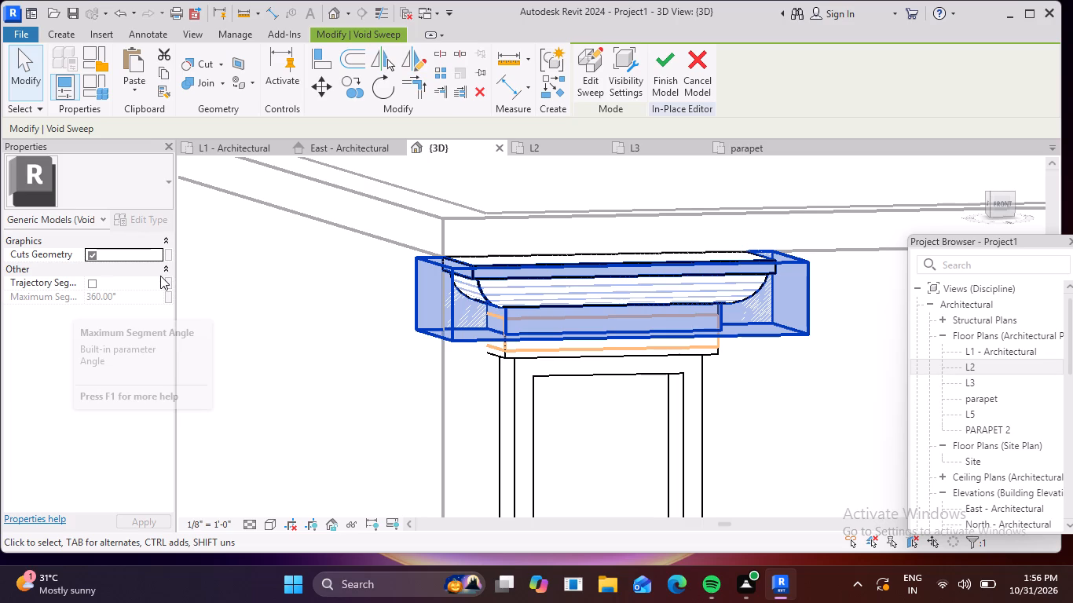
key("Escape")
key("Escape")
key("Escape")
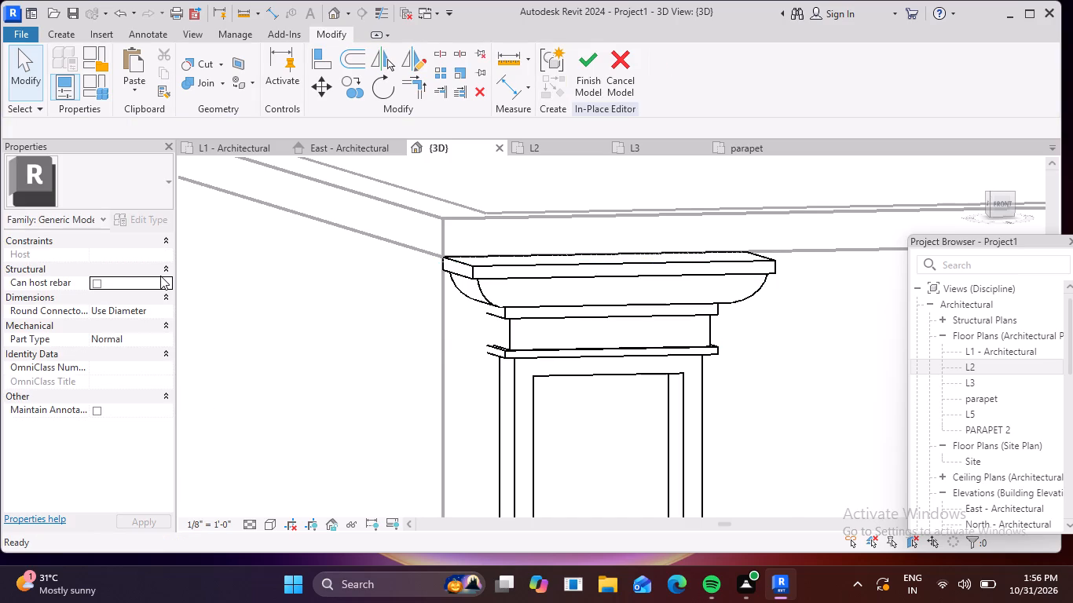
key("Escape")
left_click(469, 304)
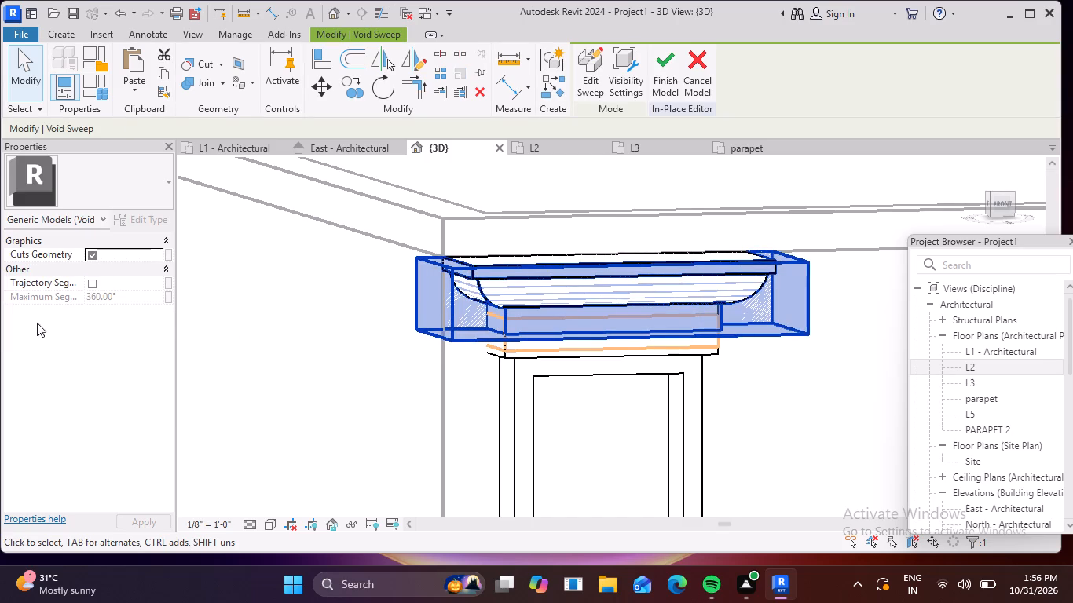
scroll(131, 285, "down", 3)
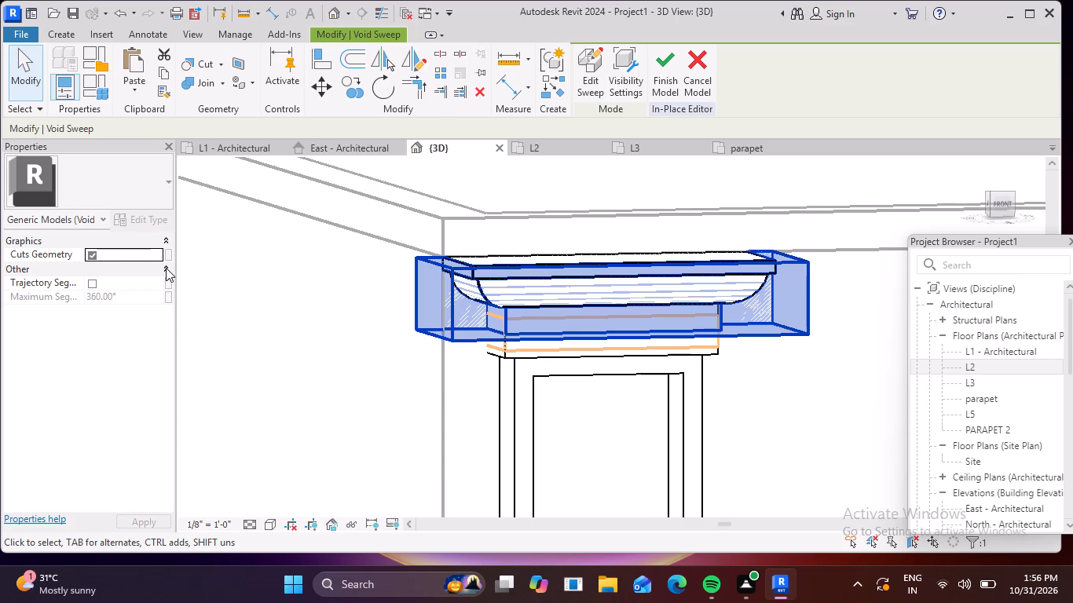
left_click(166, 268)
left_click(166, 268)
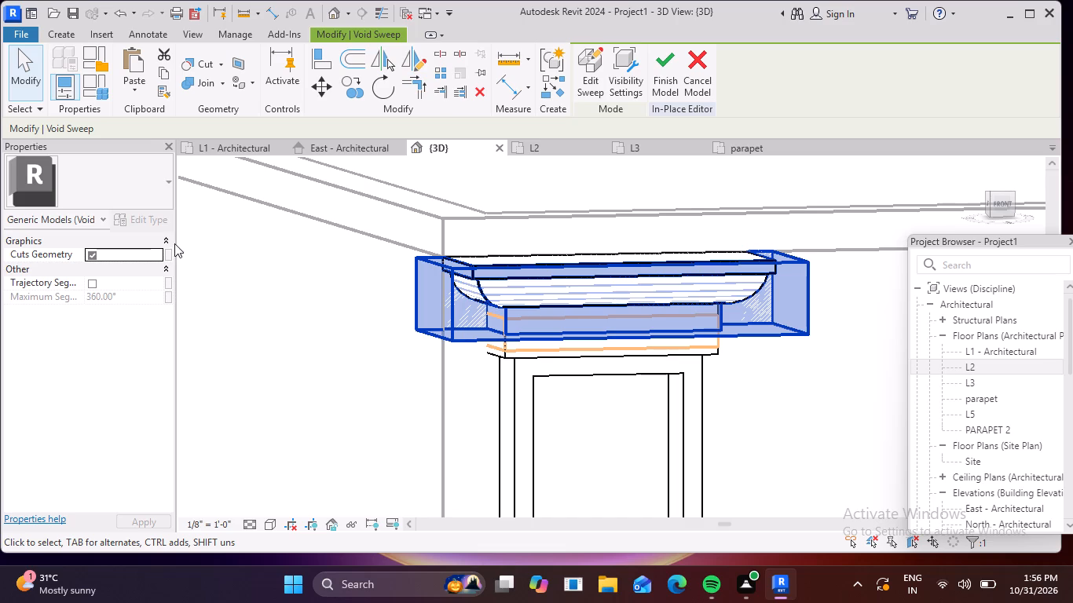
left_click(171, 242)
left_click(171, 242)
key("Escape")
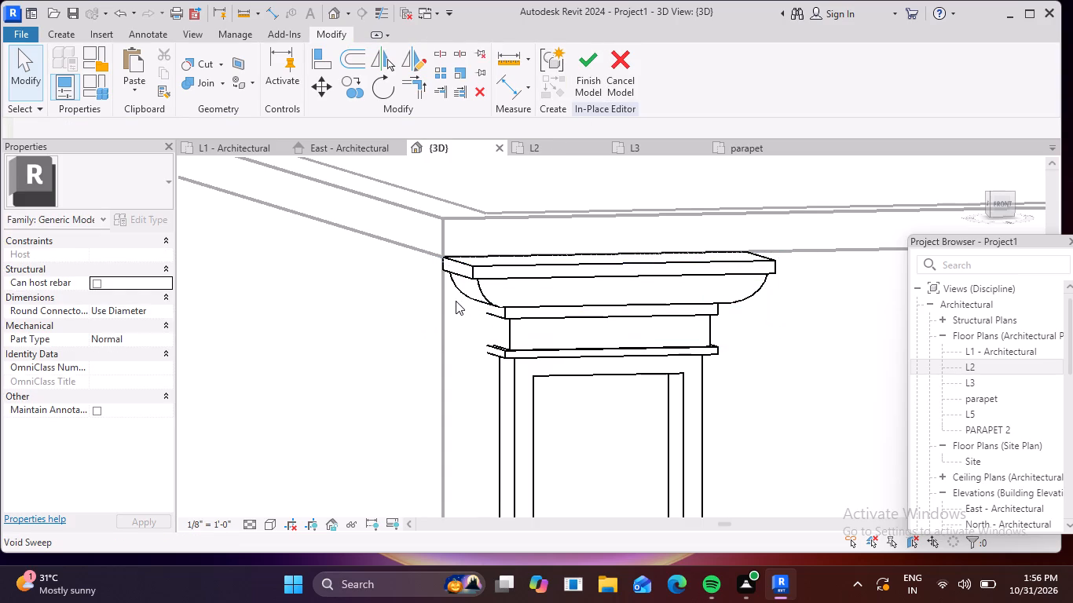
left_click(471, 296)
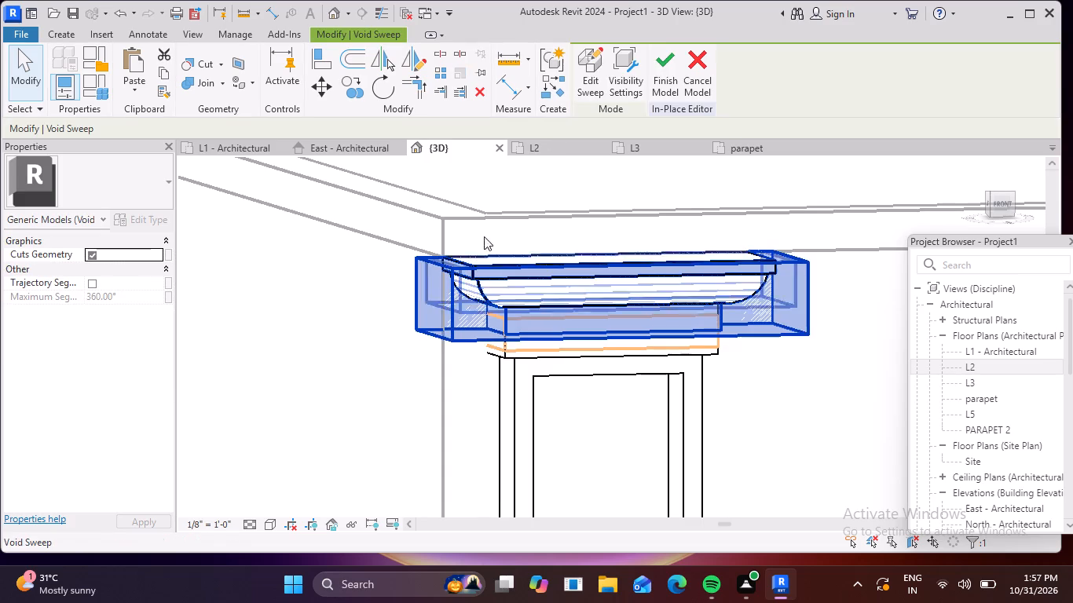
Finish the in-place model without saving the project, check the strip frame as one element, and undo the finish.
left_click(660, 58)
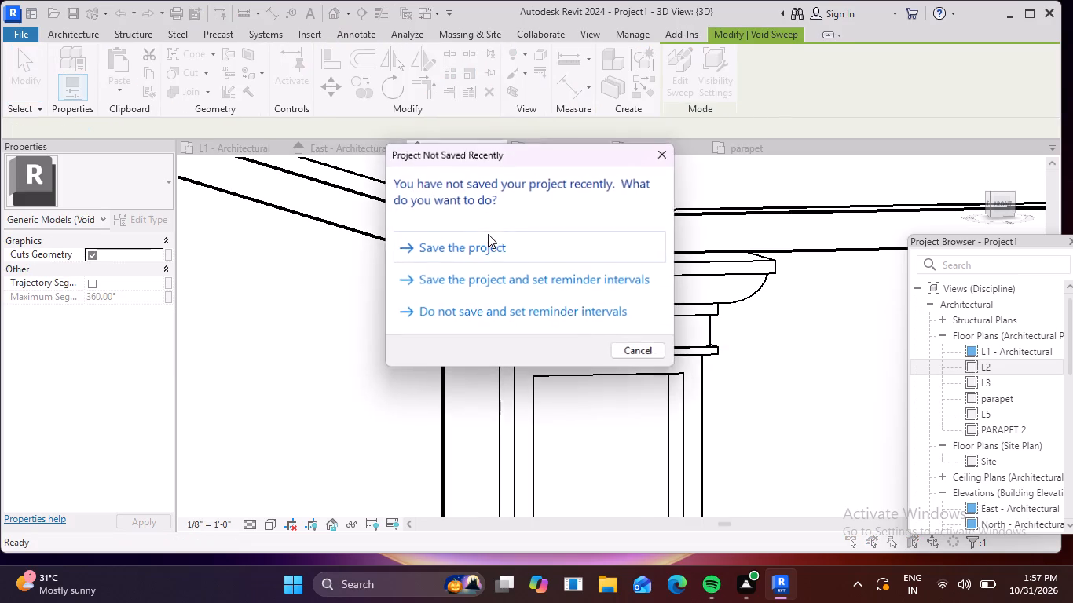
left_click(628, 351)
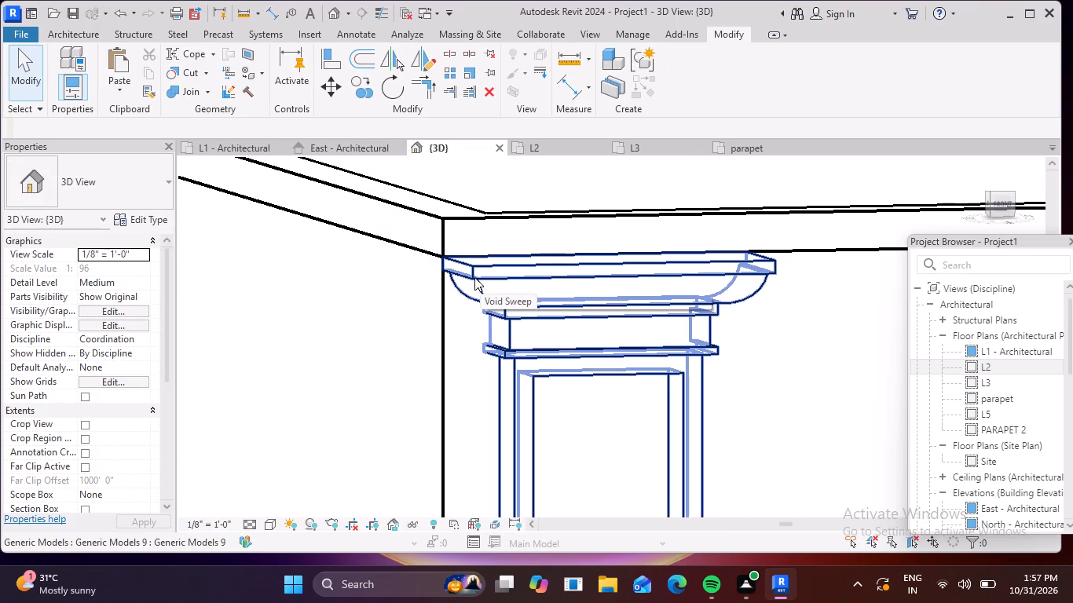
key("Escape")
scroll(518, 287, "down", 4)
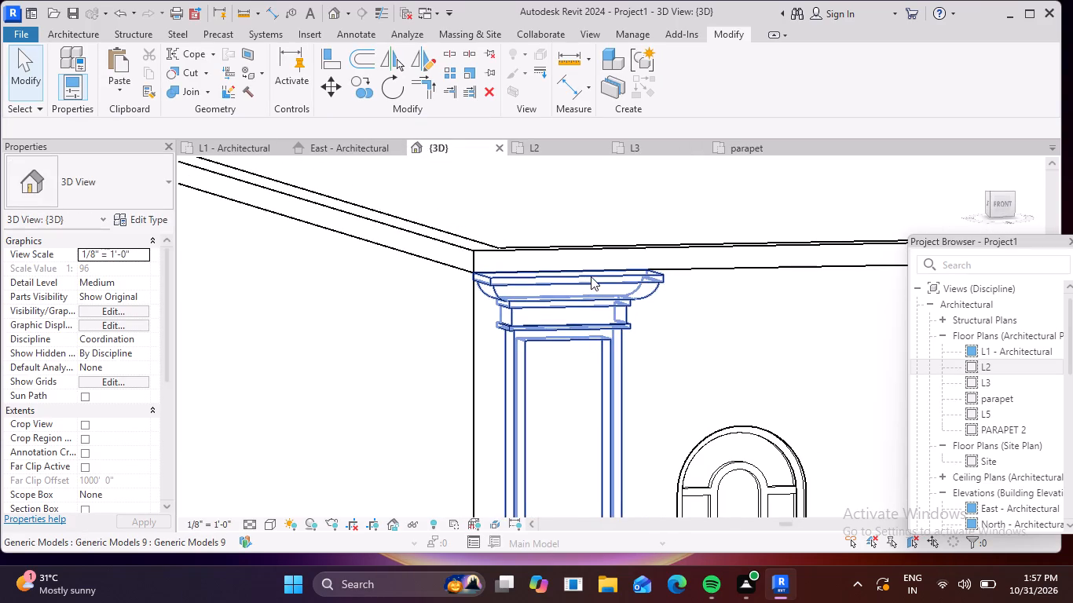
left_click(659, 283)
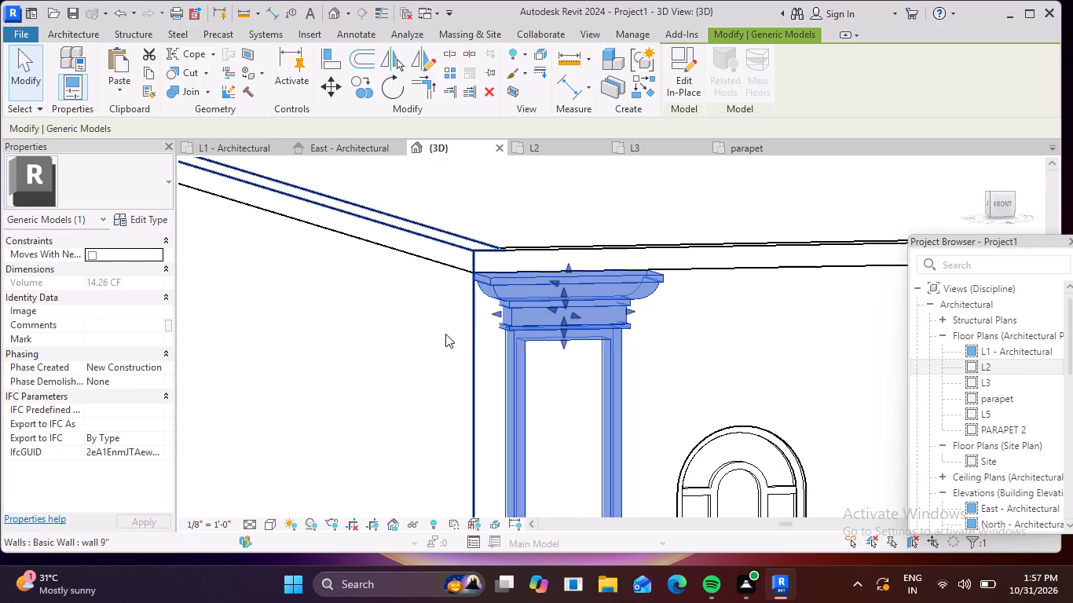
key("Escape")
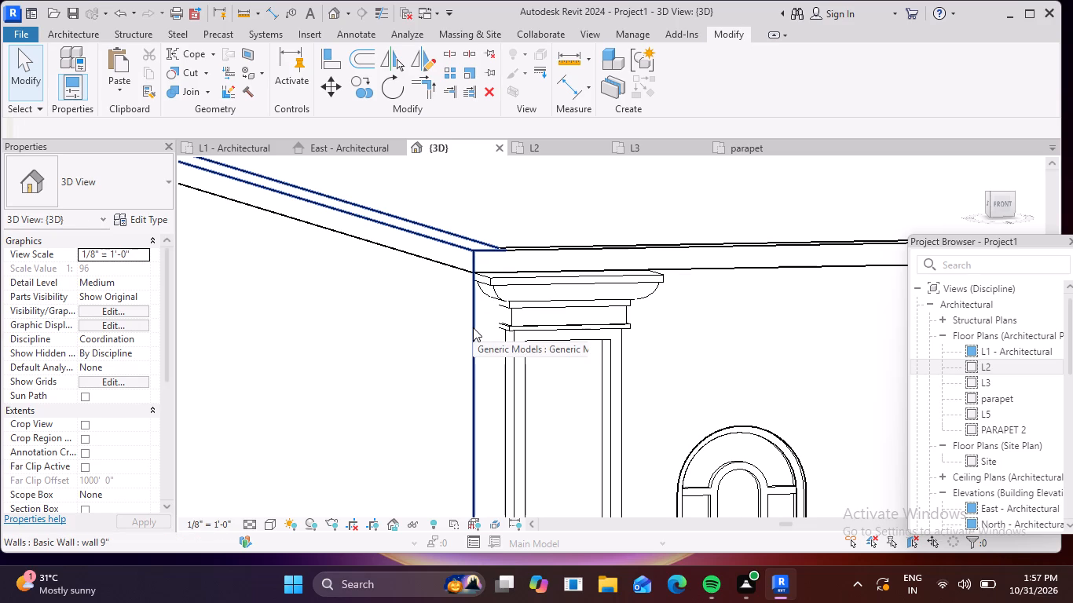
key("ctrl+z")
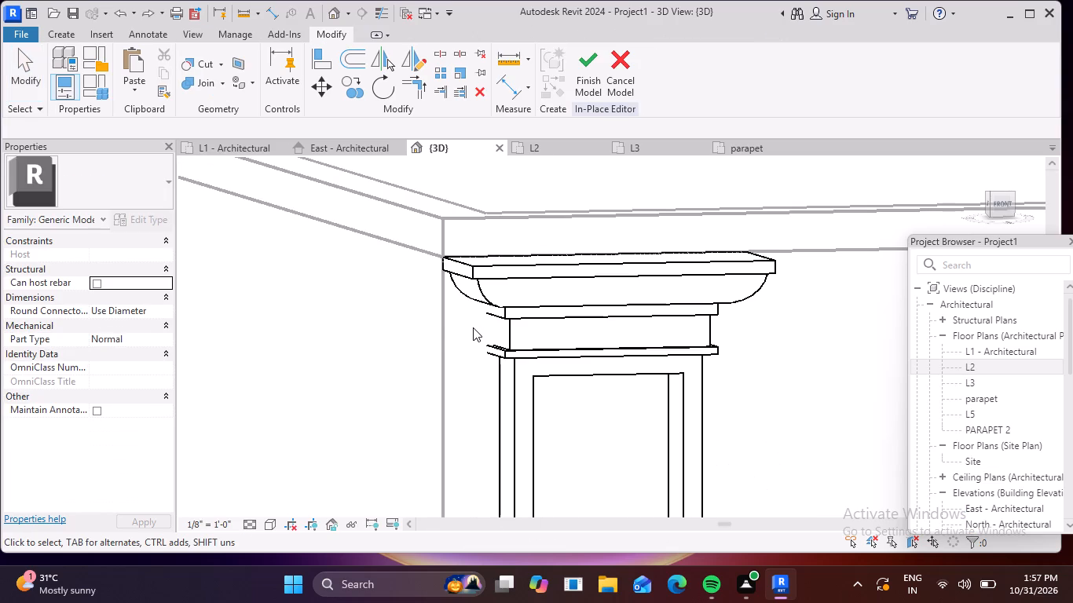
Review the void sweep's properties from above and check the available Cut Geometry options.
left_click(556, 272)
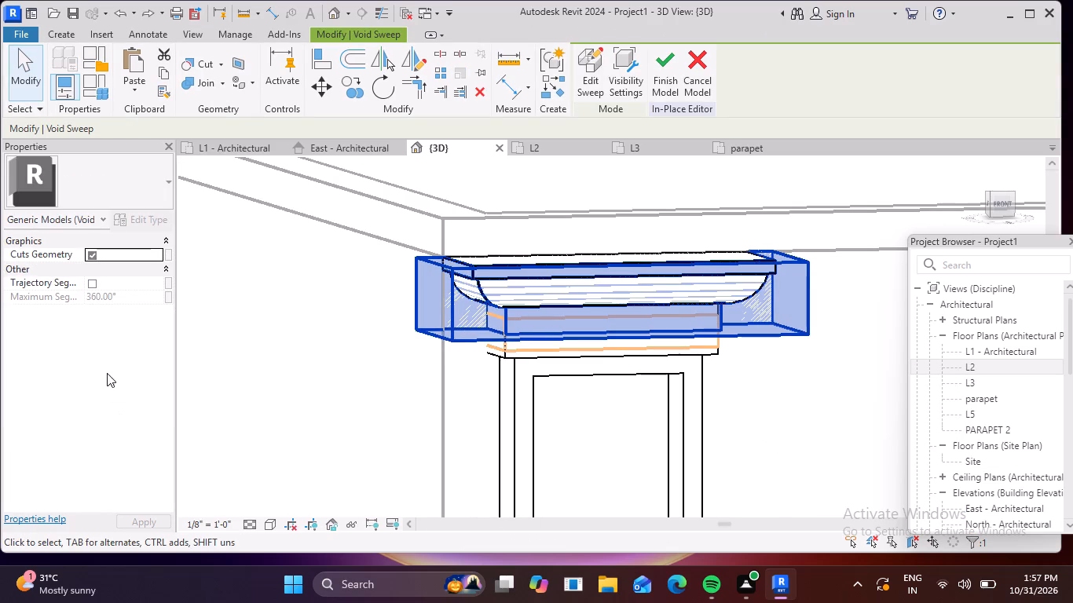
scroll(104, 368, "down", 4)
middle_click_drag(389, 378, 390, 529, "shift")
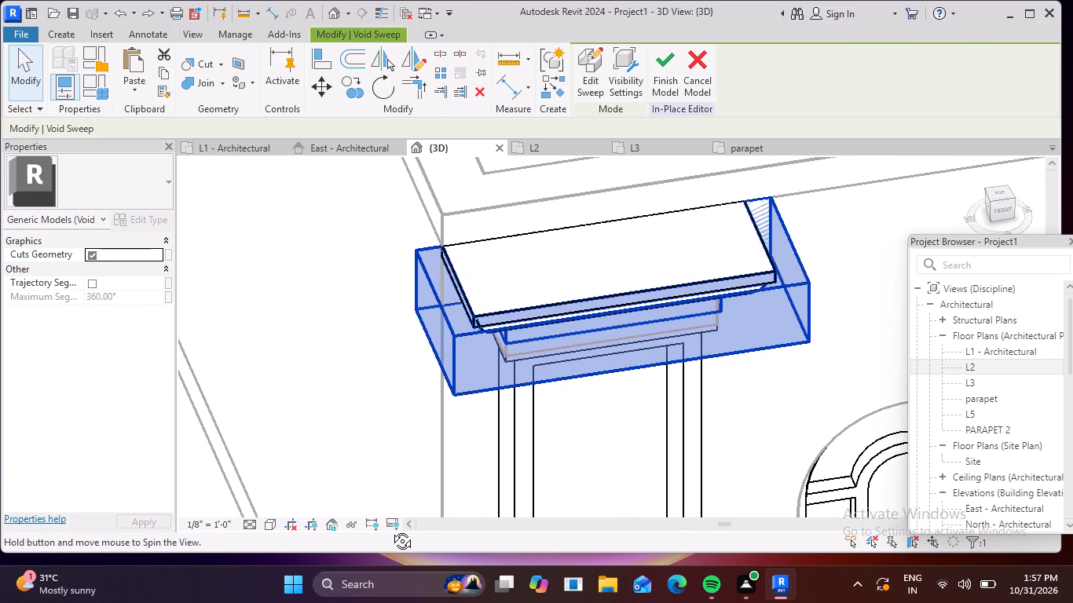
middle_click_drag(390, 529, 386, 508, "shift")
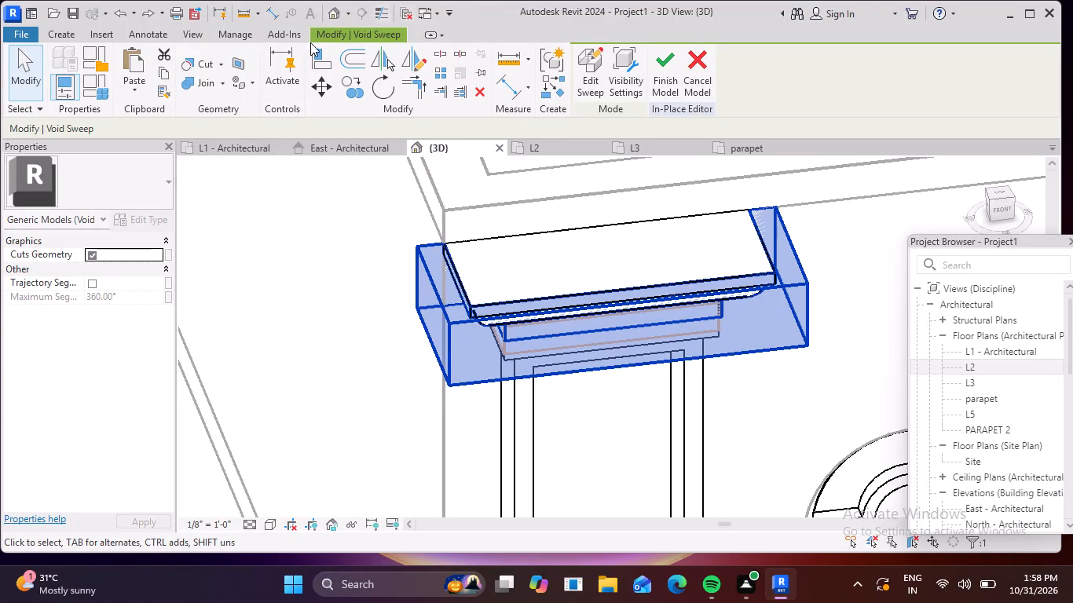
left_click(221, 64)
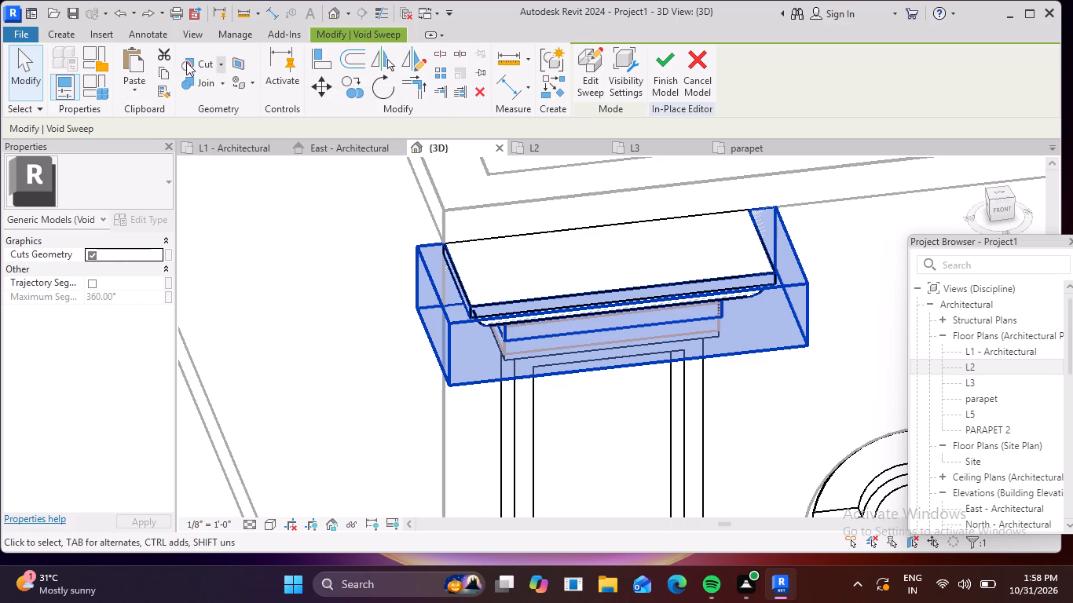
left_click(221, 57)
Finish the in-place model of the strip frame with its cap and moulded slab, and check it from the front.
left_click(668, 61)
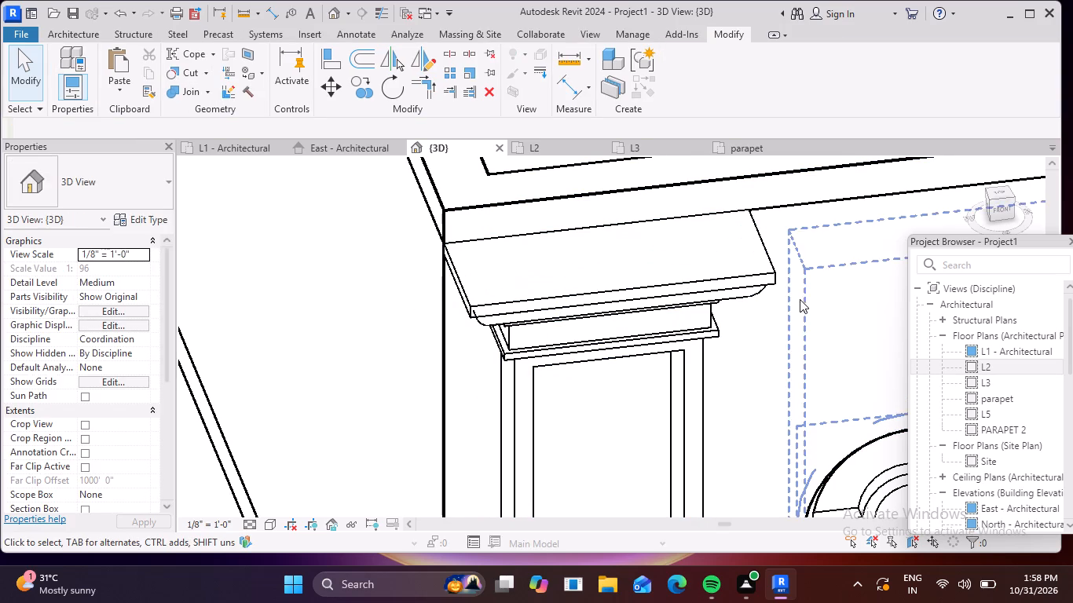
middle_click_drag(793, 308, 758, 164, "shift")
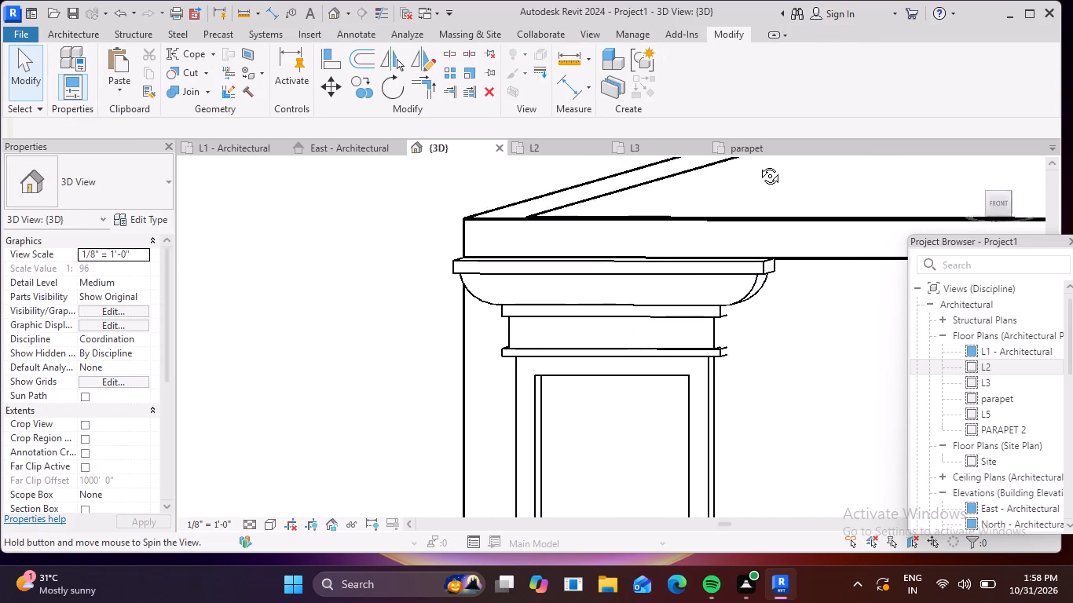
middle_click_drag(758, 164, 771, 160, "shift")
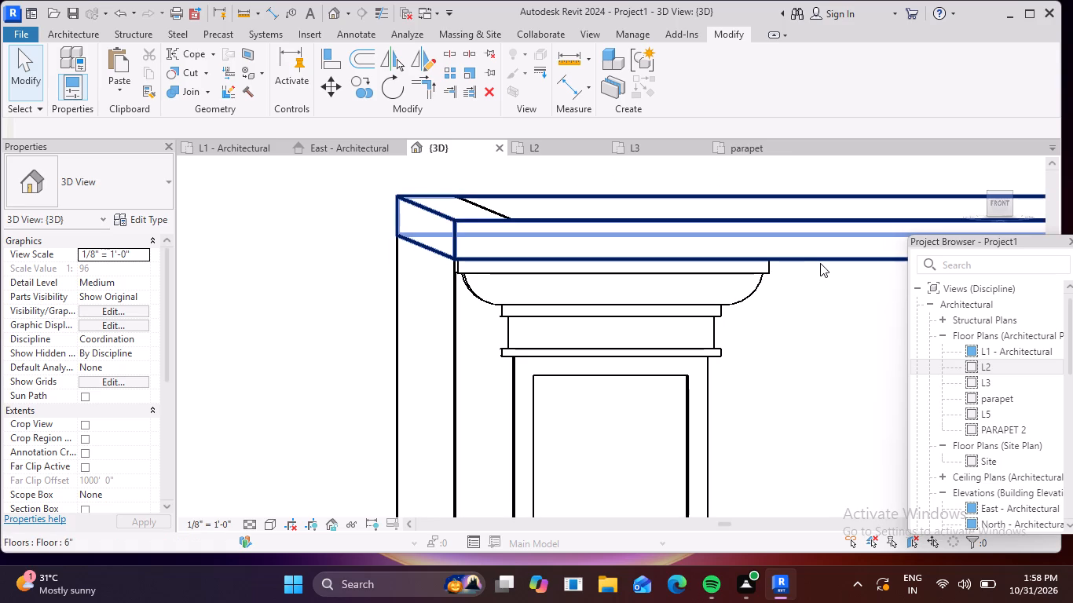
scroll(811, 295, "down", 1)
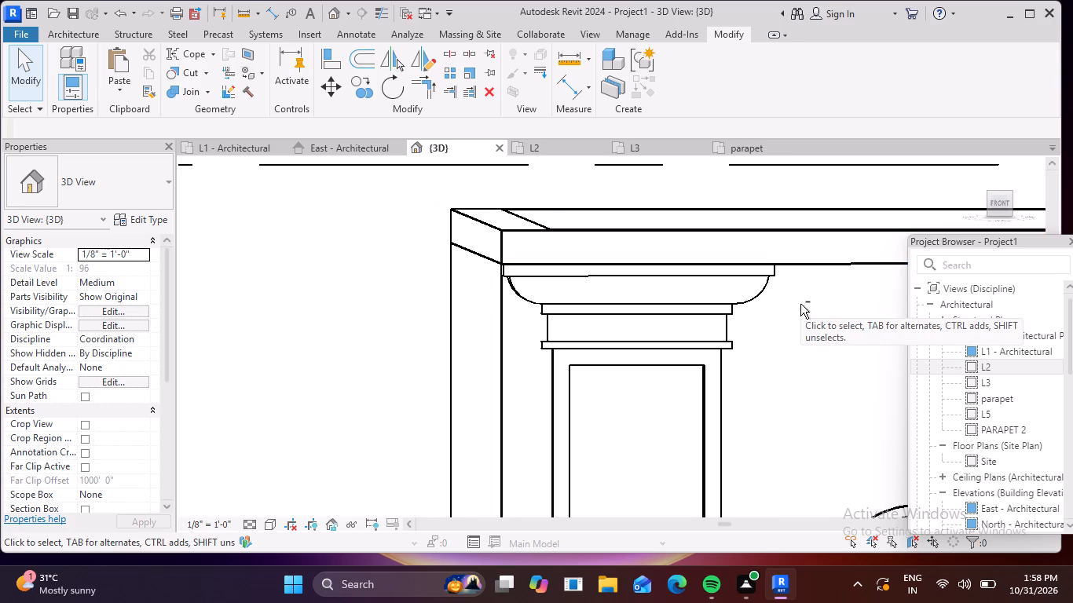
Set the 3D view's visual style to Shaded.
scroll(800, 304, "down", 4)
middle_click_drag(800, 313, 785, 312)
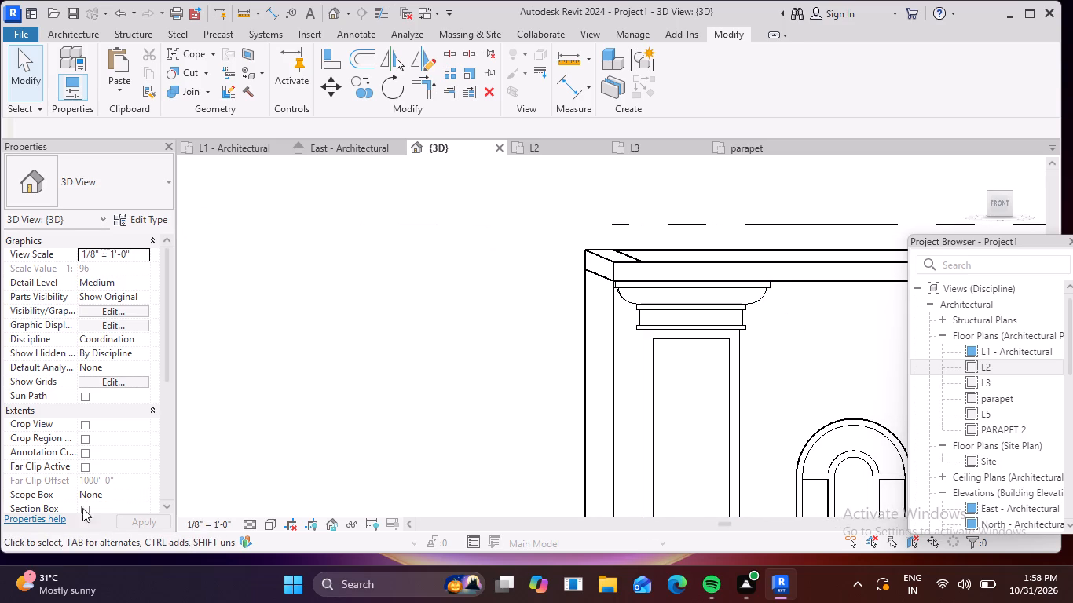
left_click(267, 524)
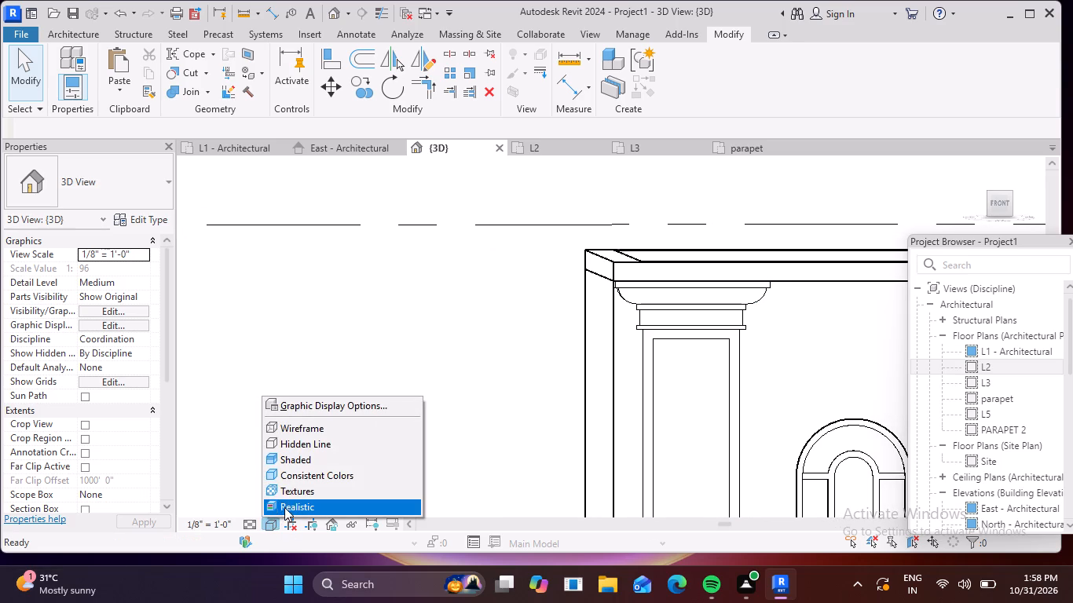
left_click(324, 462)
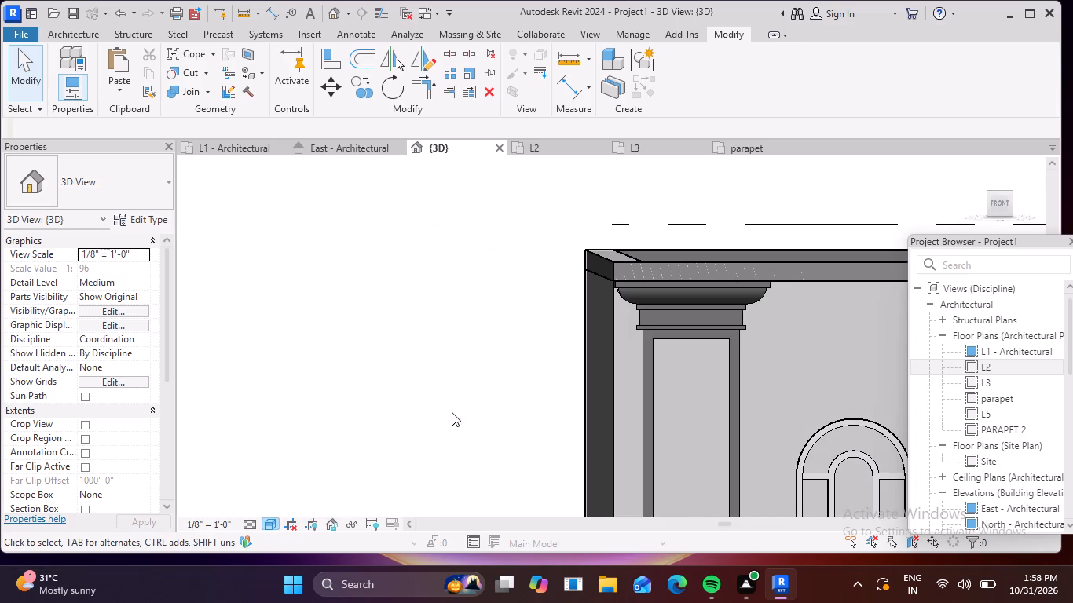
Examine the shaded strip frame, its cap and moulded slab against the whole front facade.
scroll(731, 337, "down", 2)
middle_click_drag(791, 327, 639, 260)
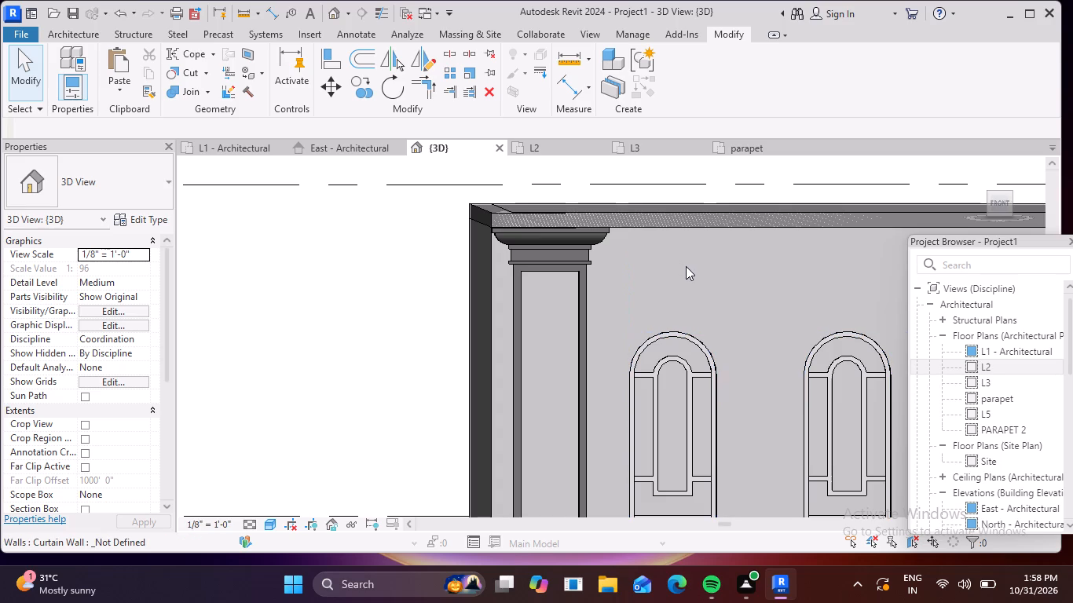
scroll(675, 270, "down", 3)
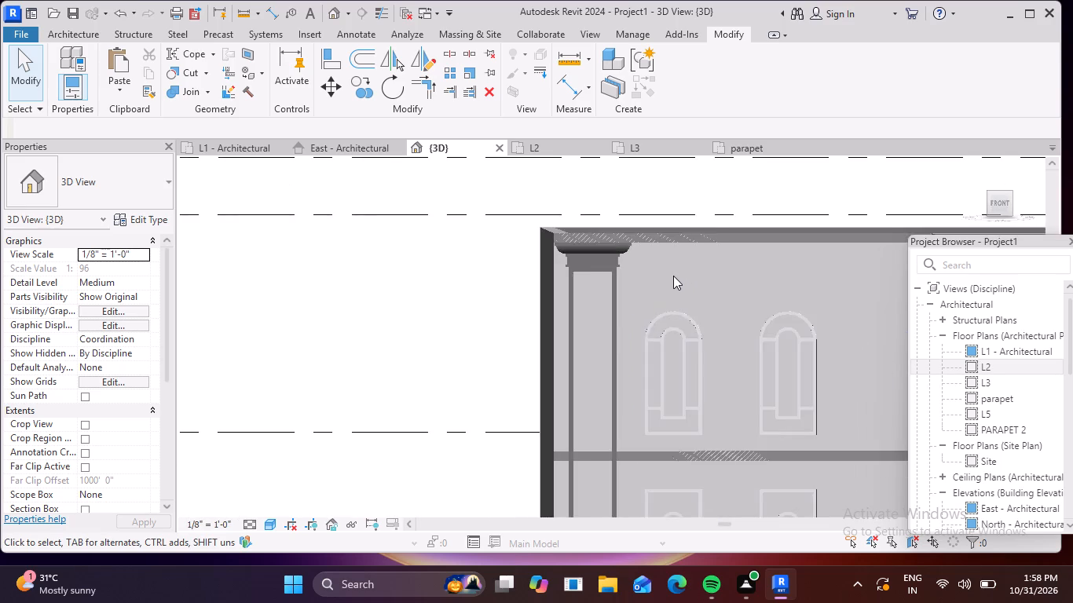
scroll(670, 283, "down", 2)
middle_click_drag(672, 291, 624, 199)
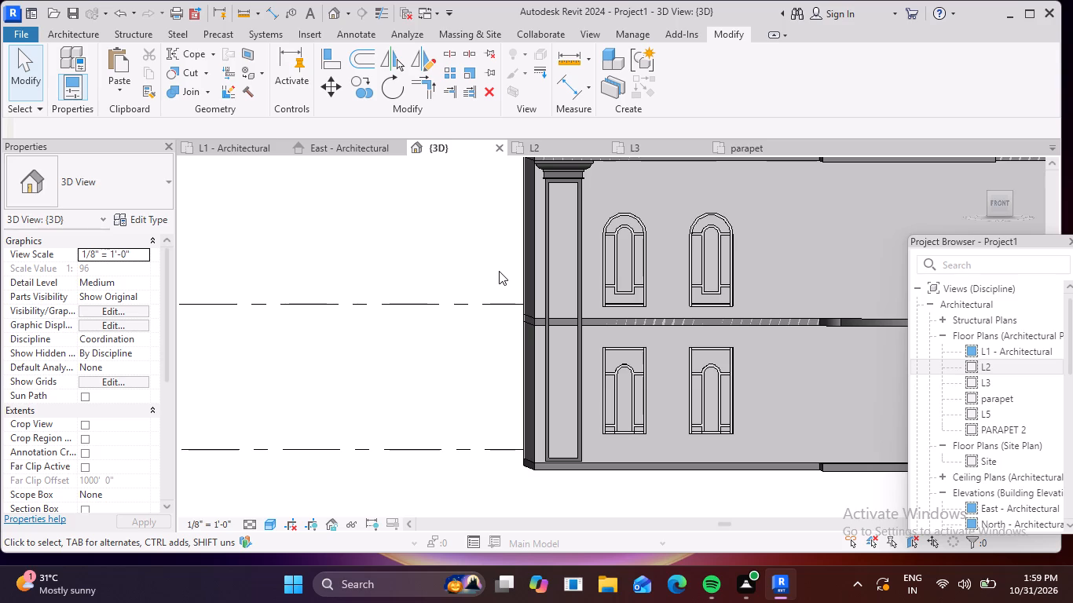
scroll(594, 210, "down", 2)
scroll(589, 193, "up", 3)
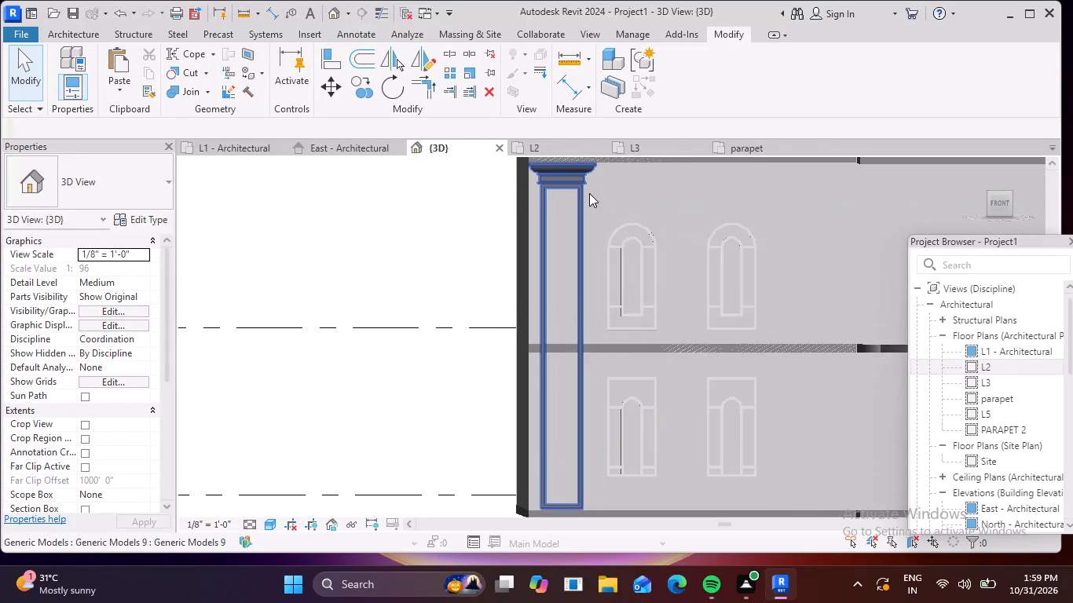
middle_click_drag(579, 217, 565, 261)
scroll(565, 261, "down", 3)
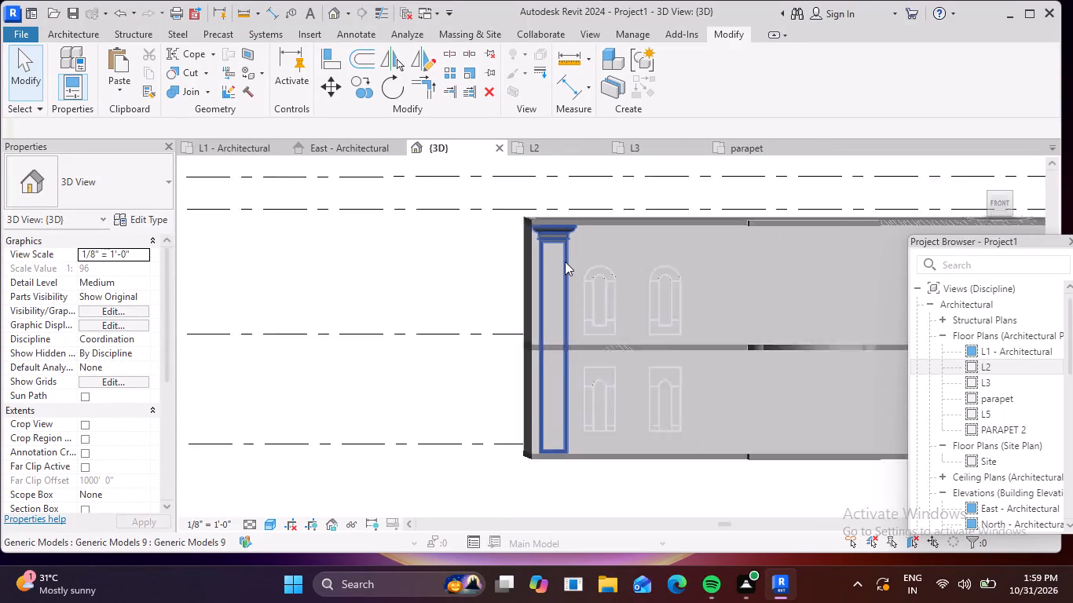
scroll(565, 261, "down", 1)
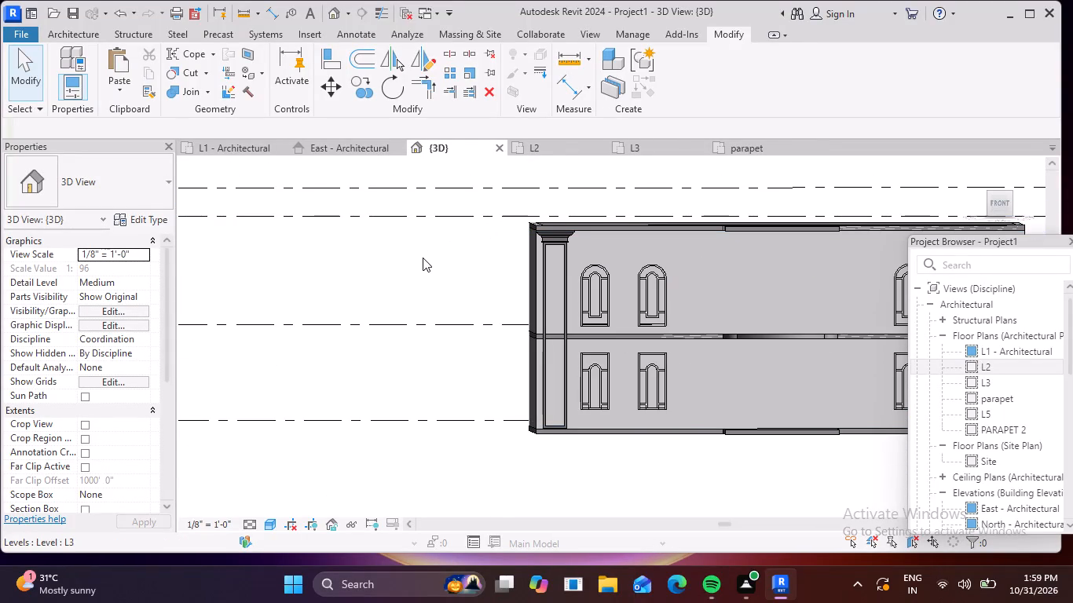
scroll(539, 269, "up", 2)
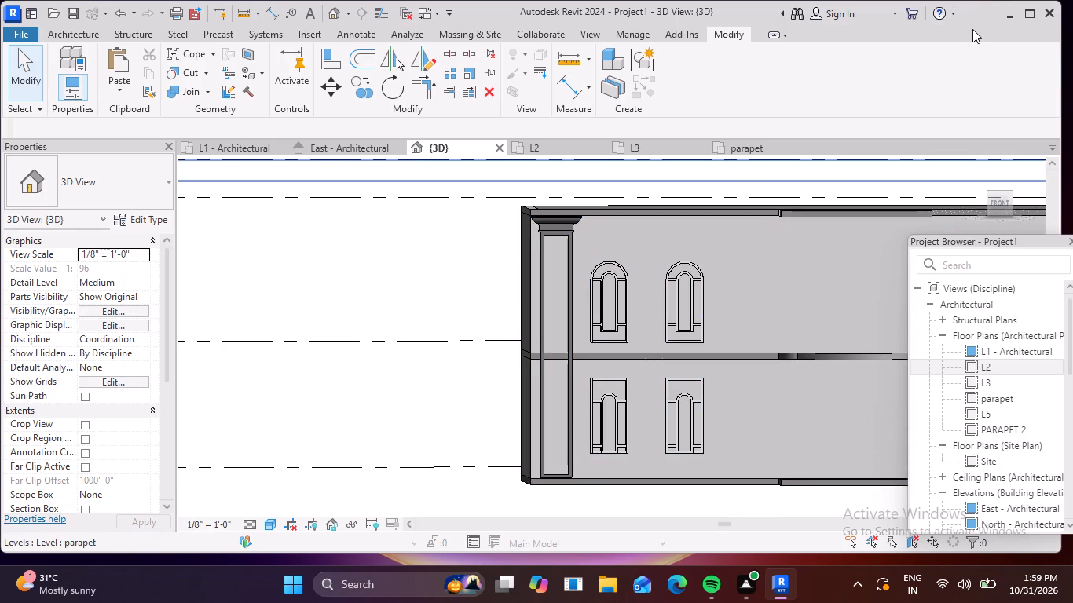
scroll(962, 8, "up", 4)
scroll(574, 216, "up", 6)
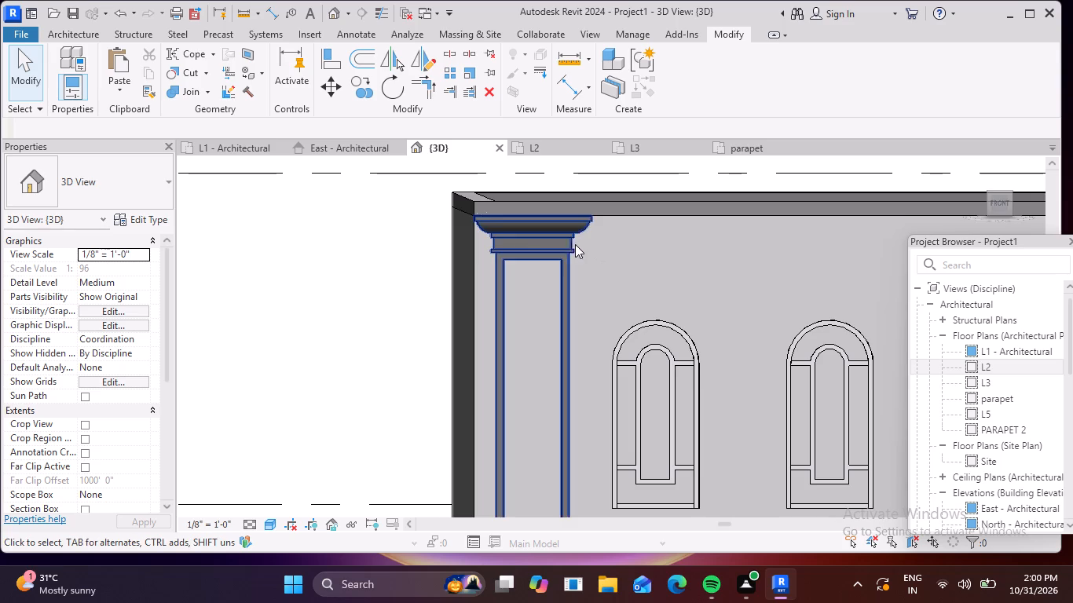
Reopen the strip frame with its cap and moulded slab for in-place editing.
left_click(555, 240)
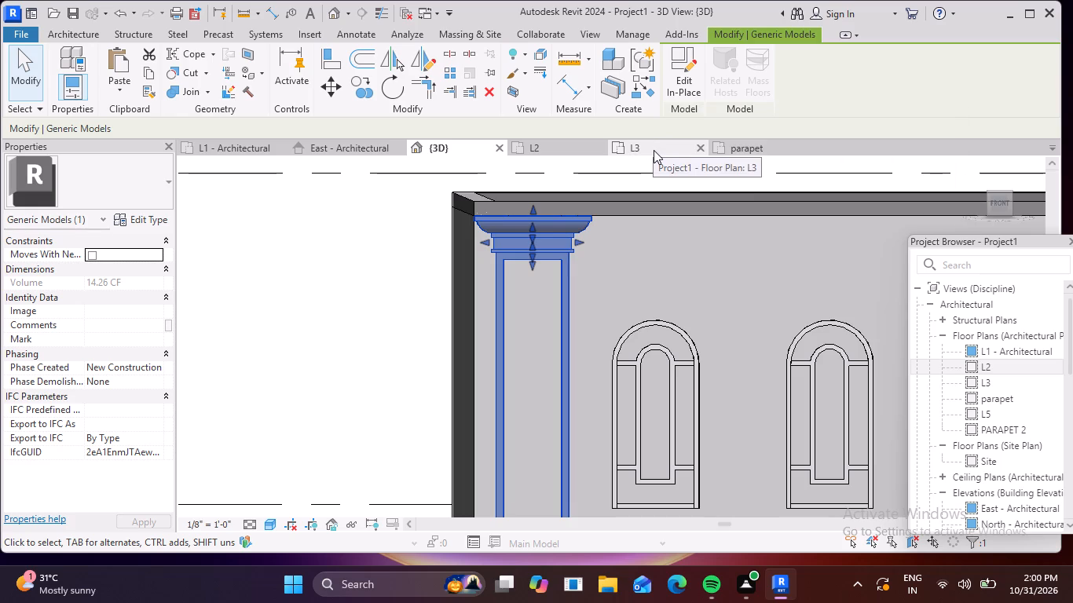
left_click(672, 79)
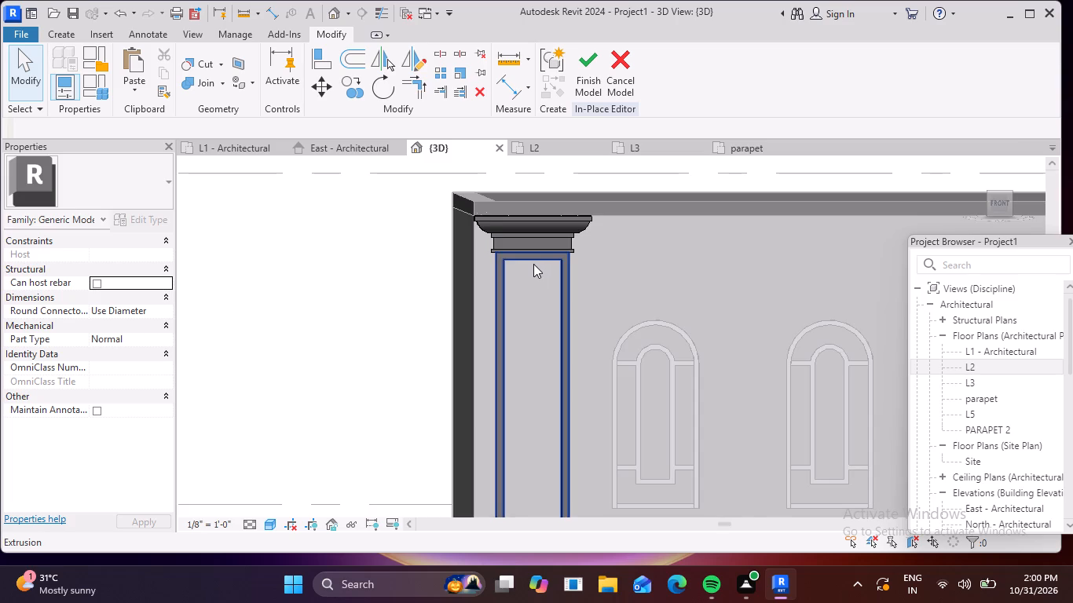
Inspect the recessed cap extrusion between the strip frame and the moulded slab up close.
scroll(533, 262, "up", 8)
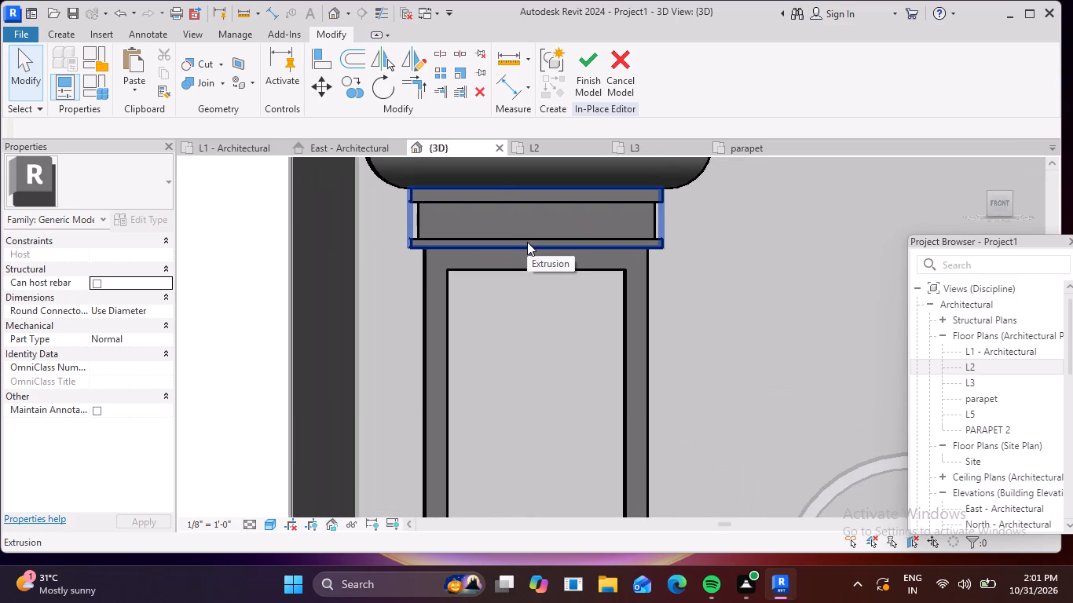
left_click(527, 242)
scroll(536, 233, "down", 5)
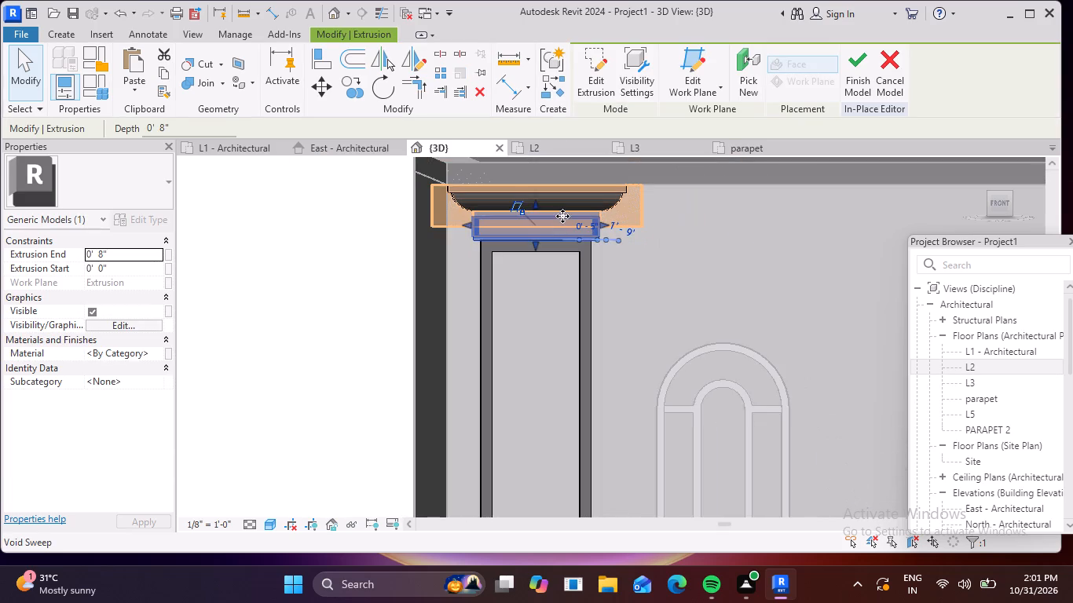
middle_click_drag(563, 232, 544, 286)
scroll(540, 273, "up", 5)
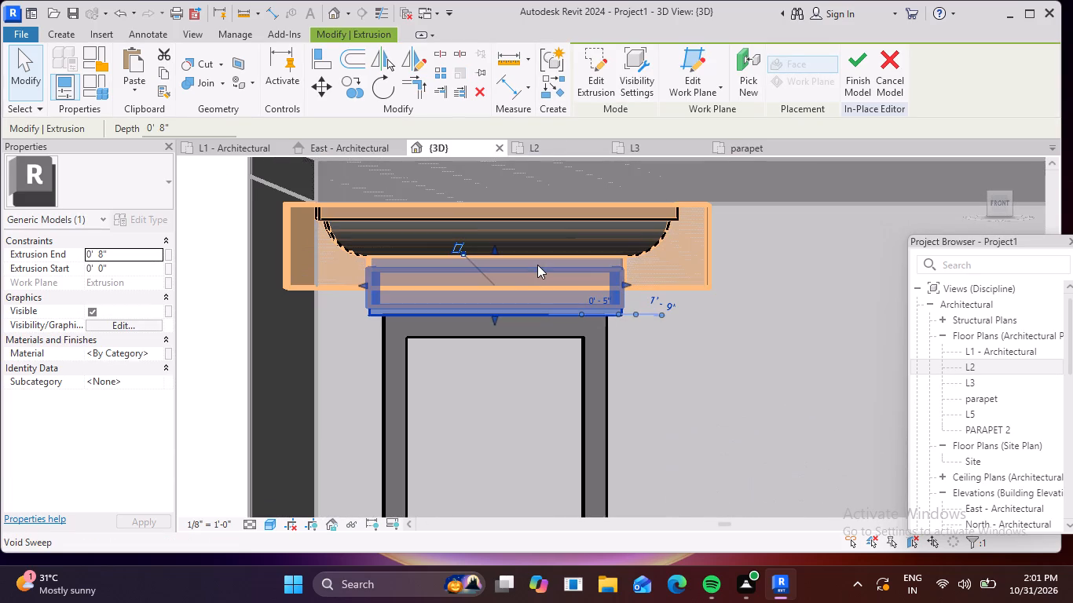
scroll(494, 274, "up", 2)
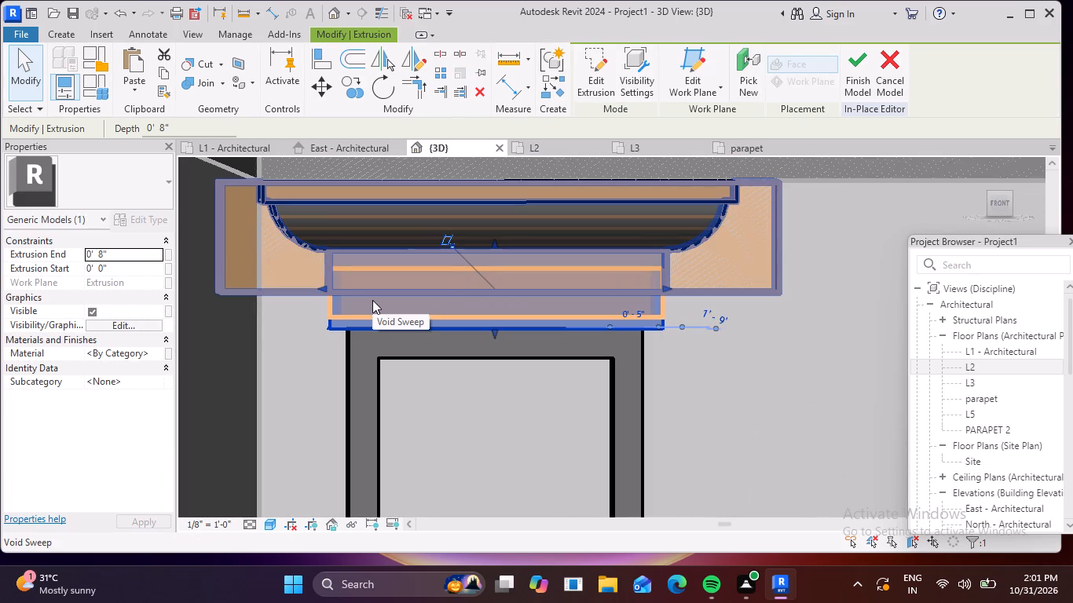
key("Escape")
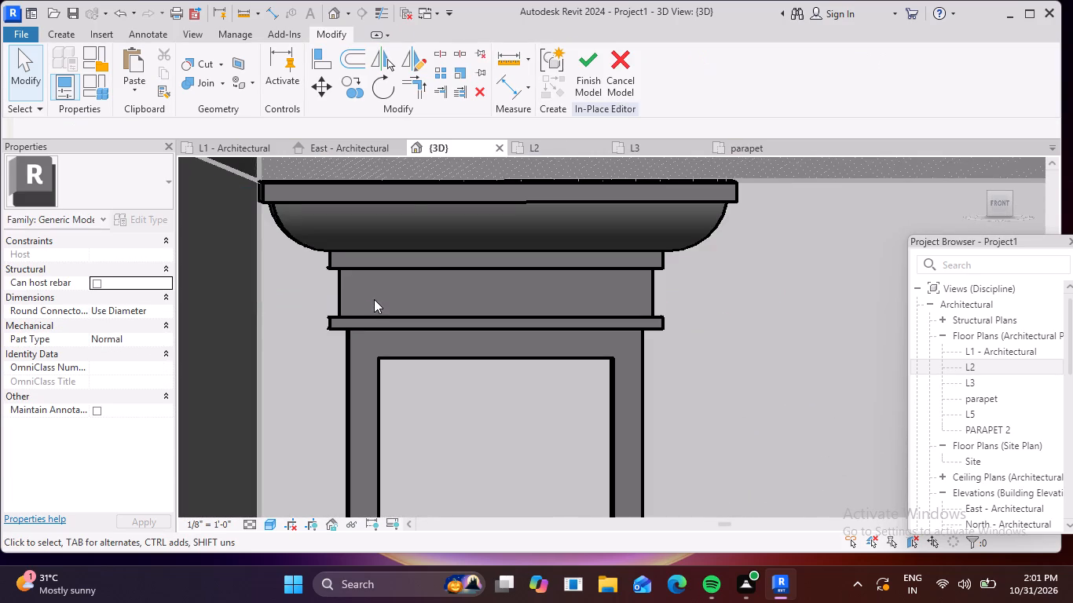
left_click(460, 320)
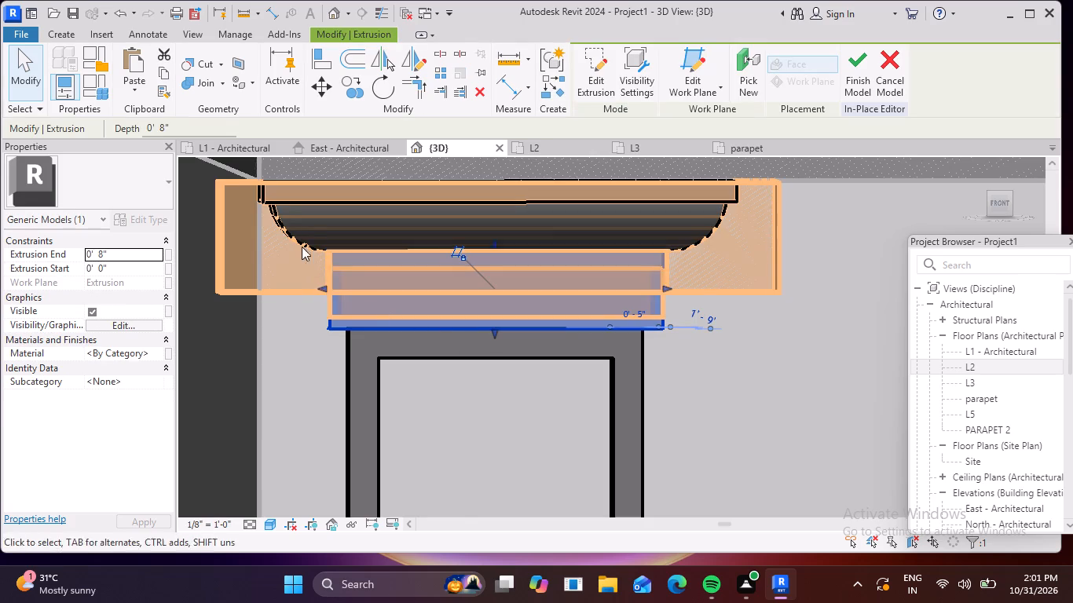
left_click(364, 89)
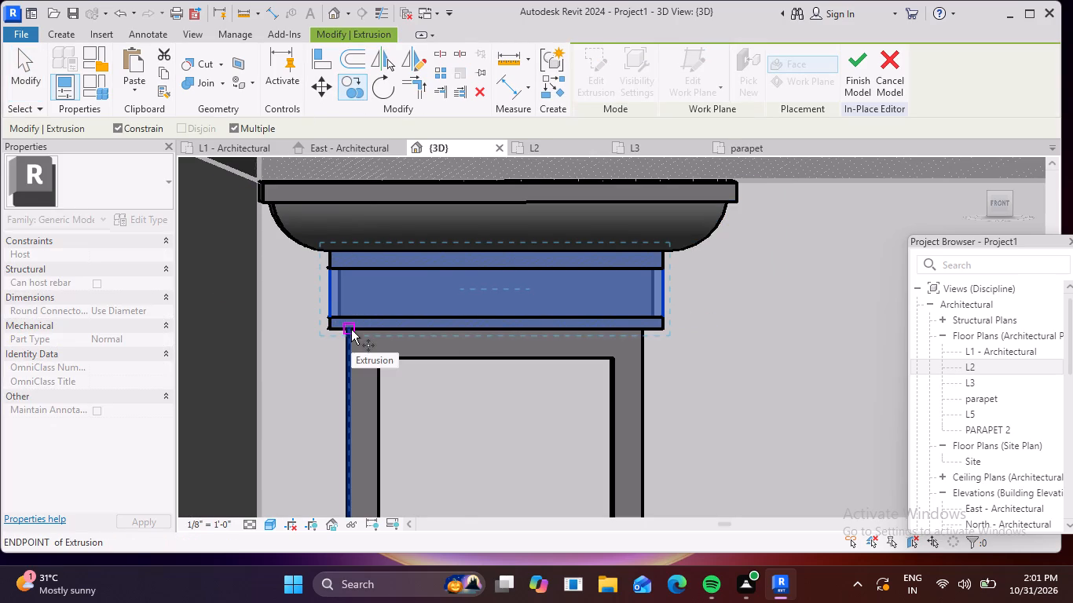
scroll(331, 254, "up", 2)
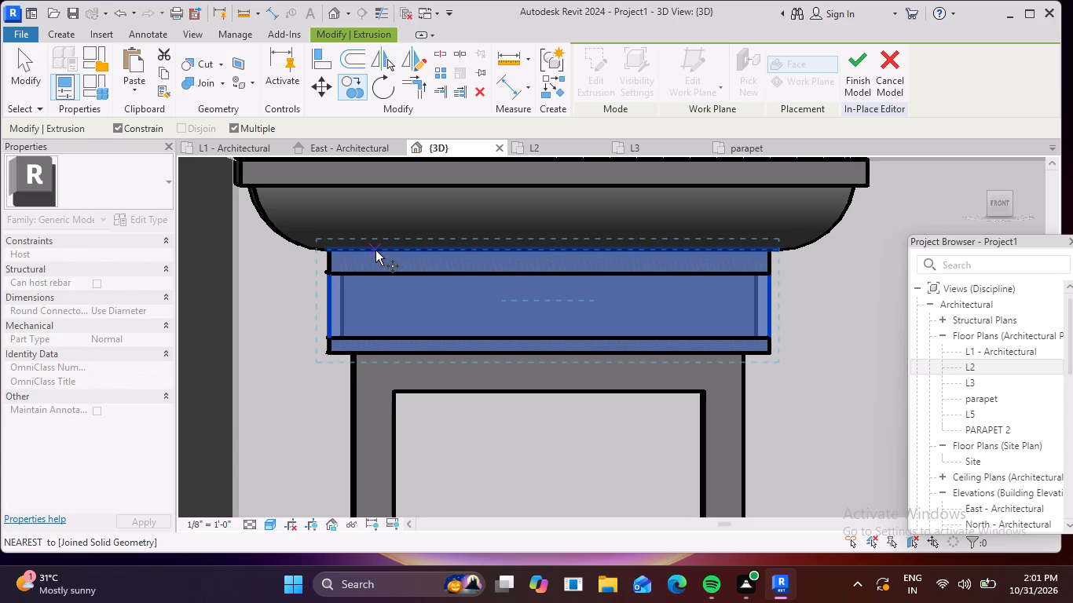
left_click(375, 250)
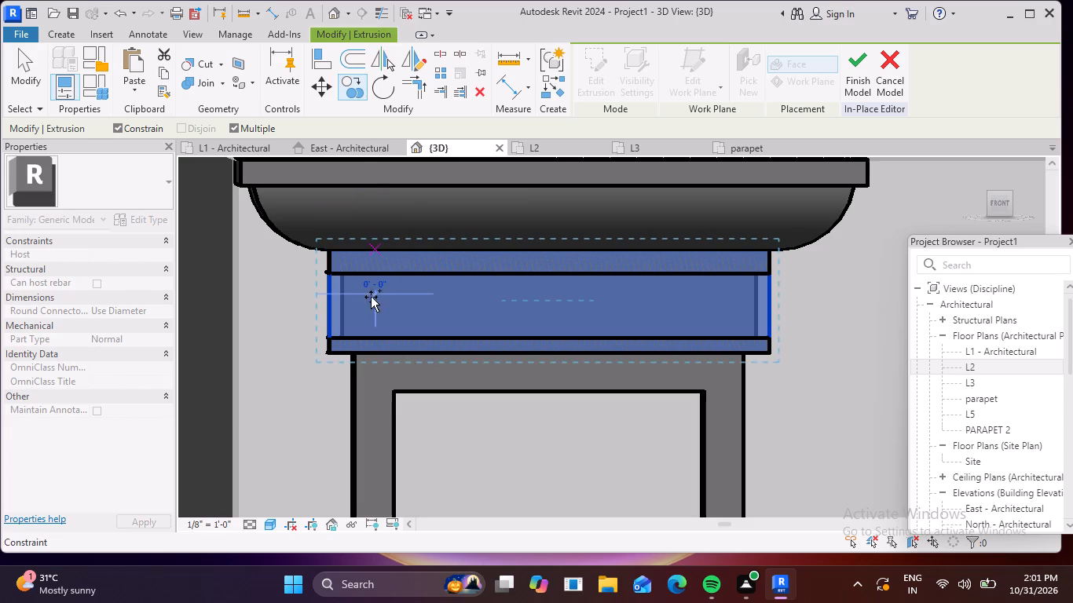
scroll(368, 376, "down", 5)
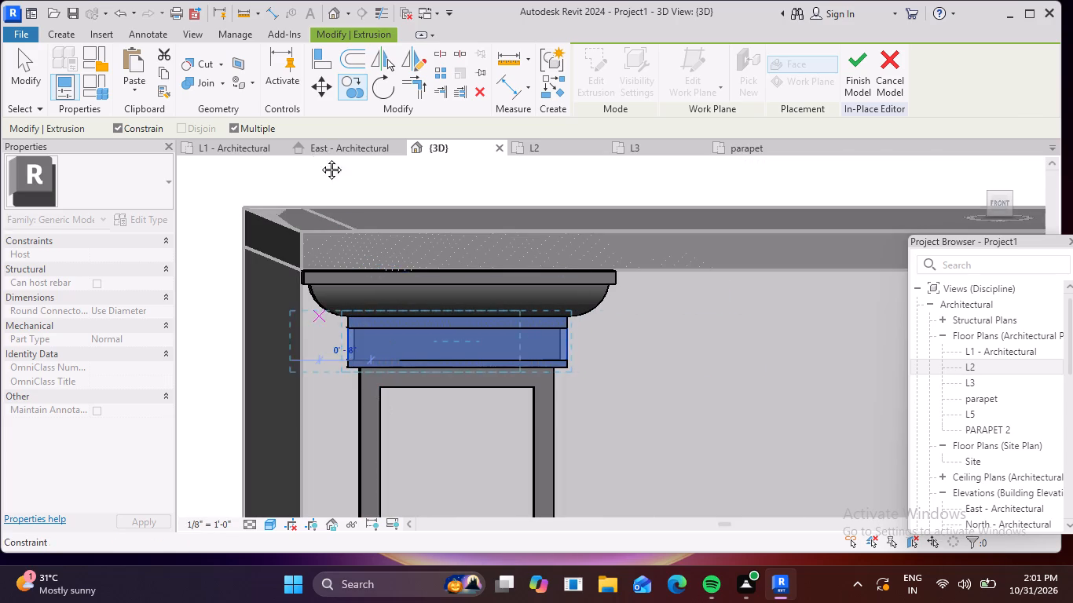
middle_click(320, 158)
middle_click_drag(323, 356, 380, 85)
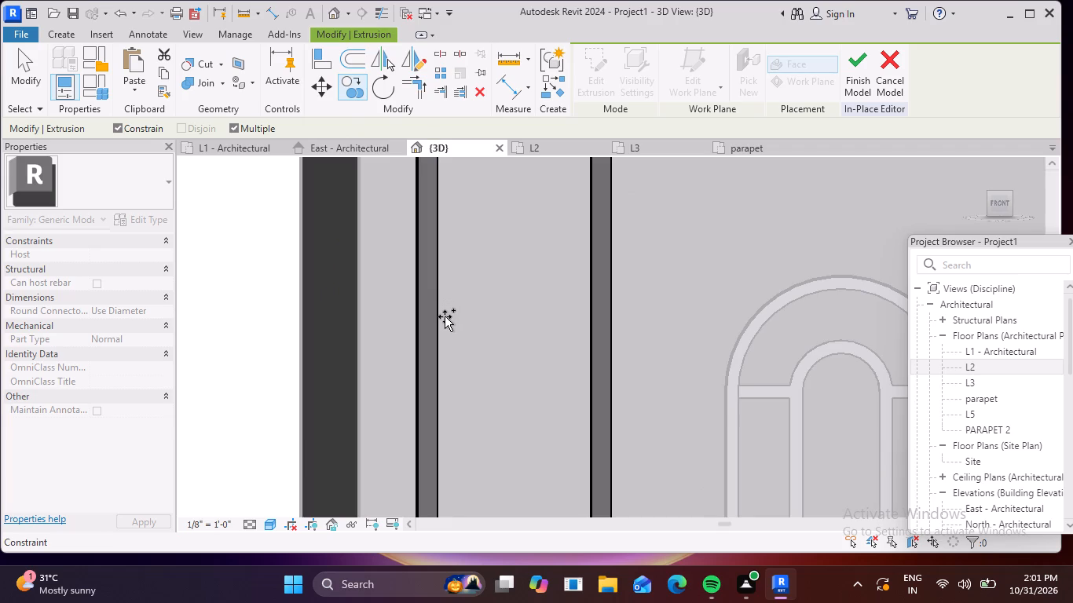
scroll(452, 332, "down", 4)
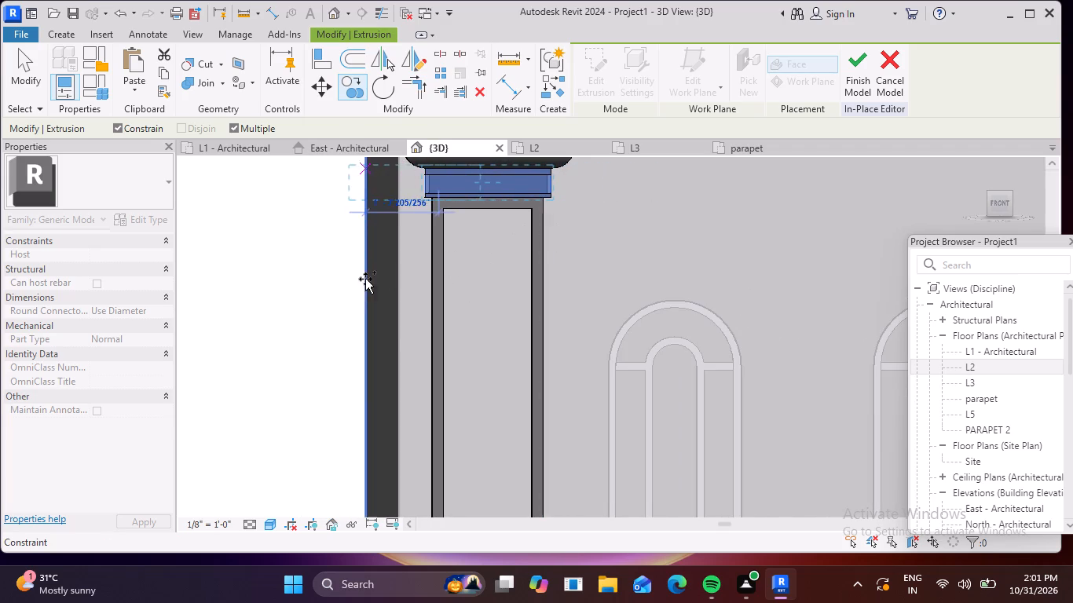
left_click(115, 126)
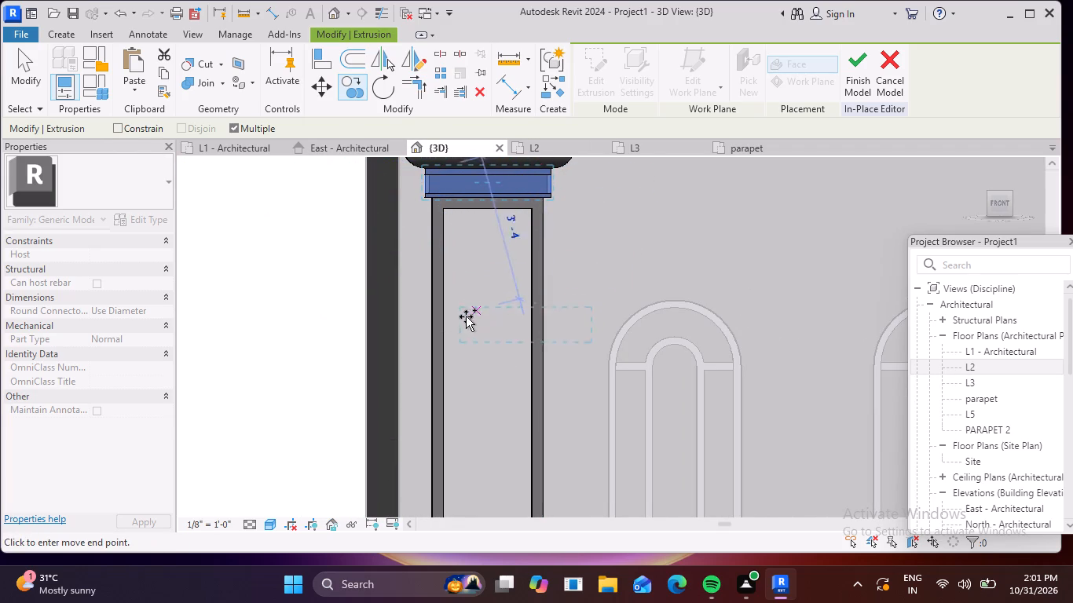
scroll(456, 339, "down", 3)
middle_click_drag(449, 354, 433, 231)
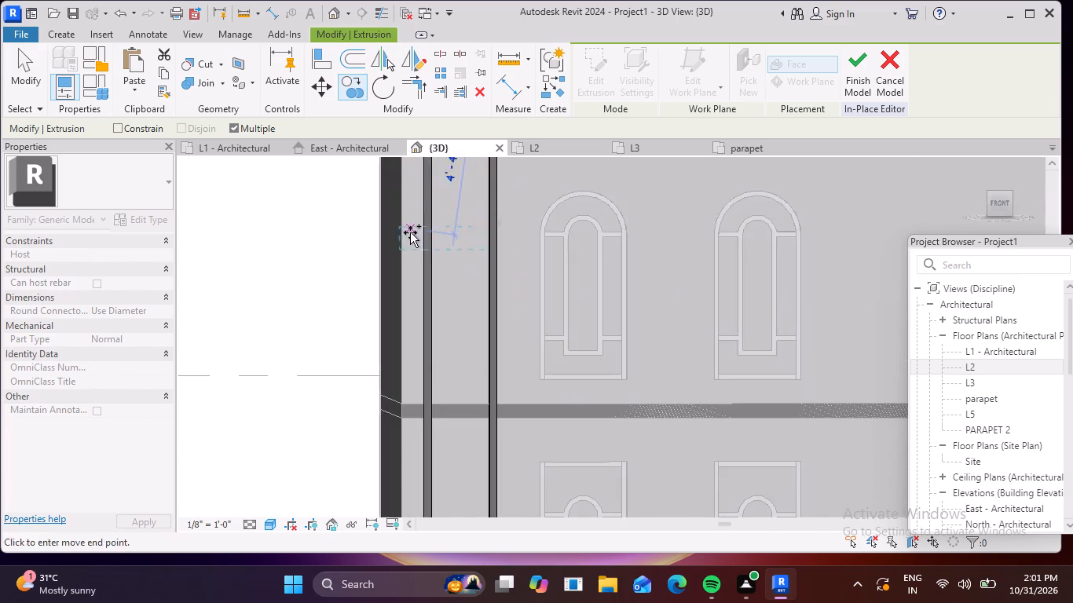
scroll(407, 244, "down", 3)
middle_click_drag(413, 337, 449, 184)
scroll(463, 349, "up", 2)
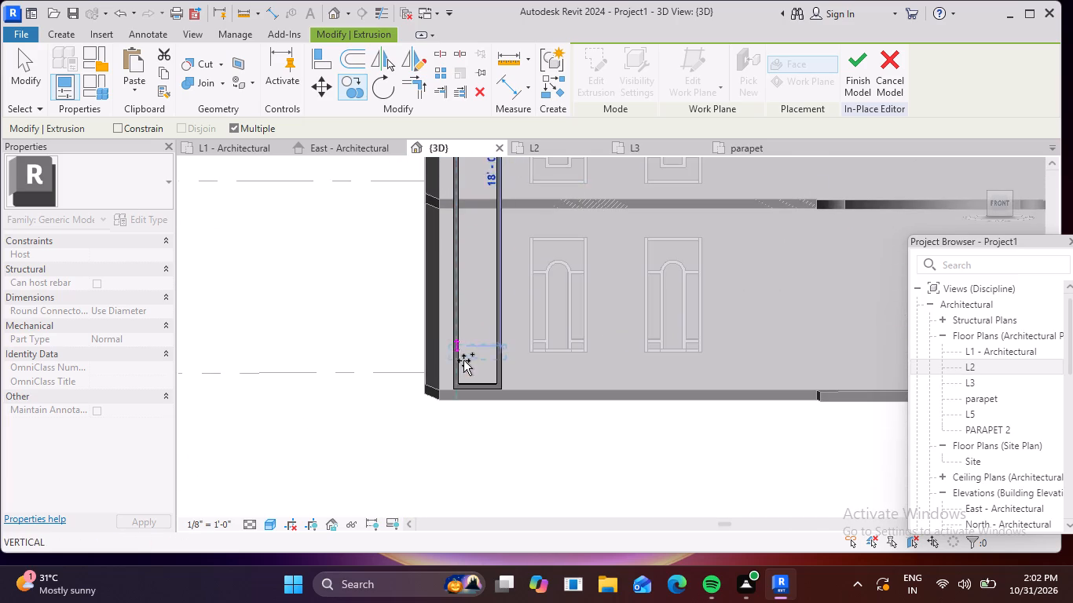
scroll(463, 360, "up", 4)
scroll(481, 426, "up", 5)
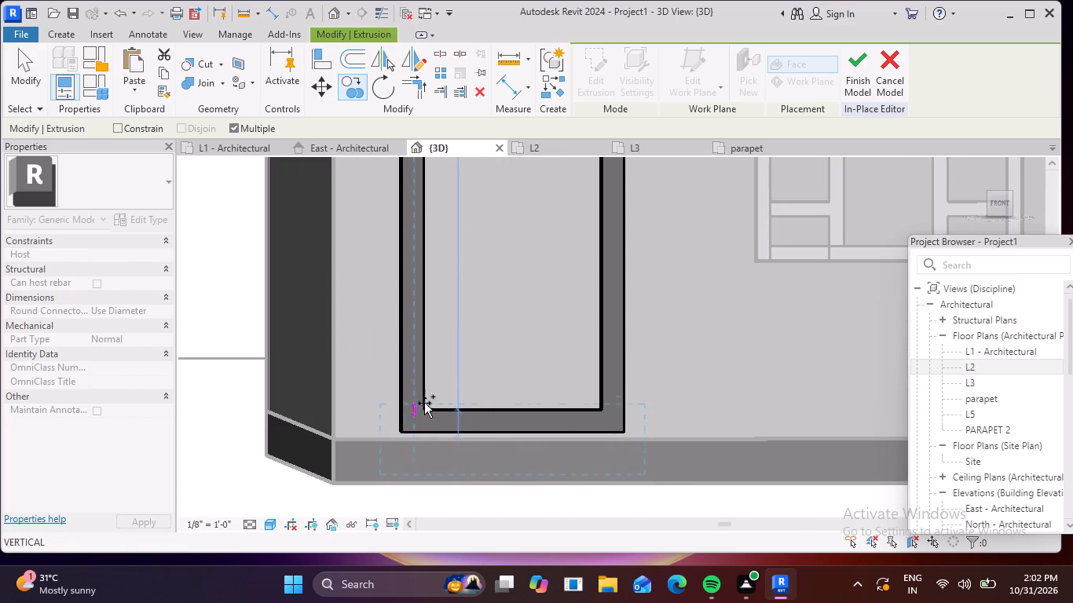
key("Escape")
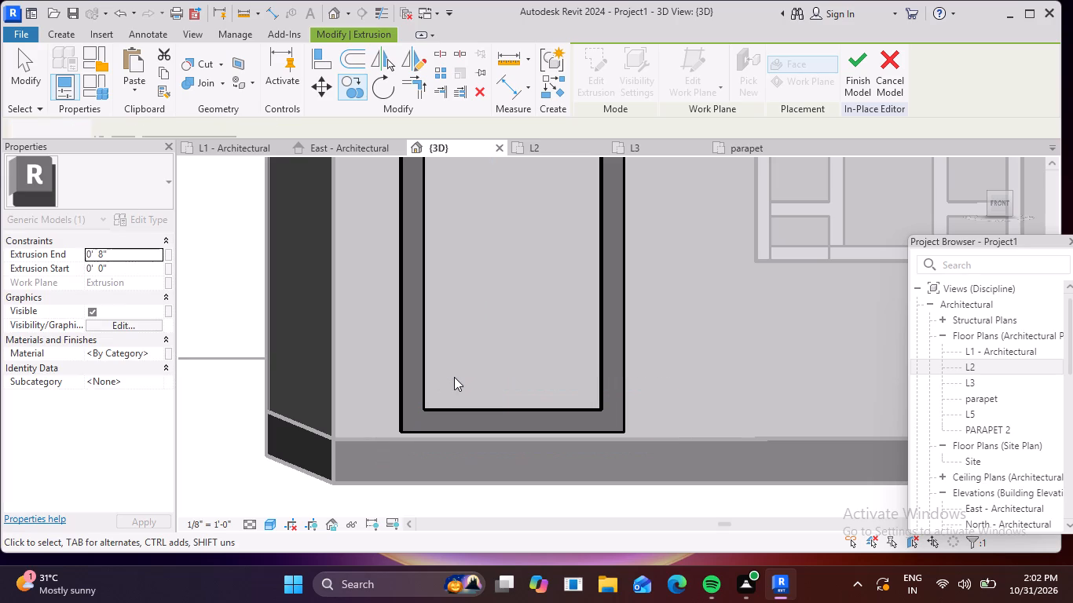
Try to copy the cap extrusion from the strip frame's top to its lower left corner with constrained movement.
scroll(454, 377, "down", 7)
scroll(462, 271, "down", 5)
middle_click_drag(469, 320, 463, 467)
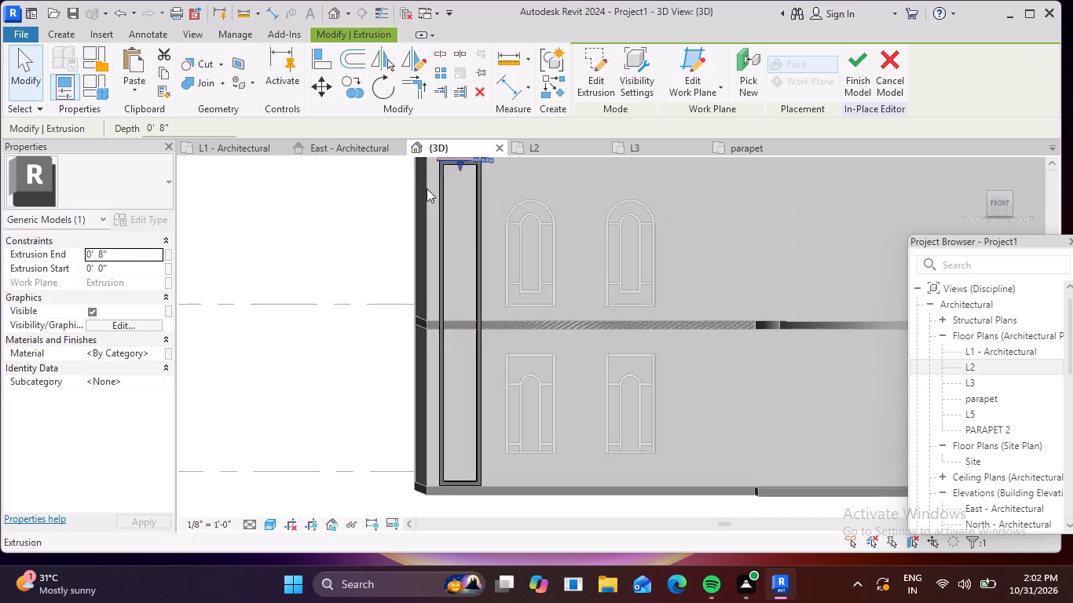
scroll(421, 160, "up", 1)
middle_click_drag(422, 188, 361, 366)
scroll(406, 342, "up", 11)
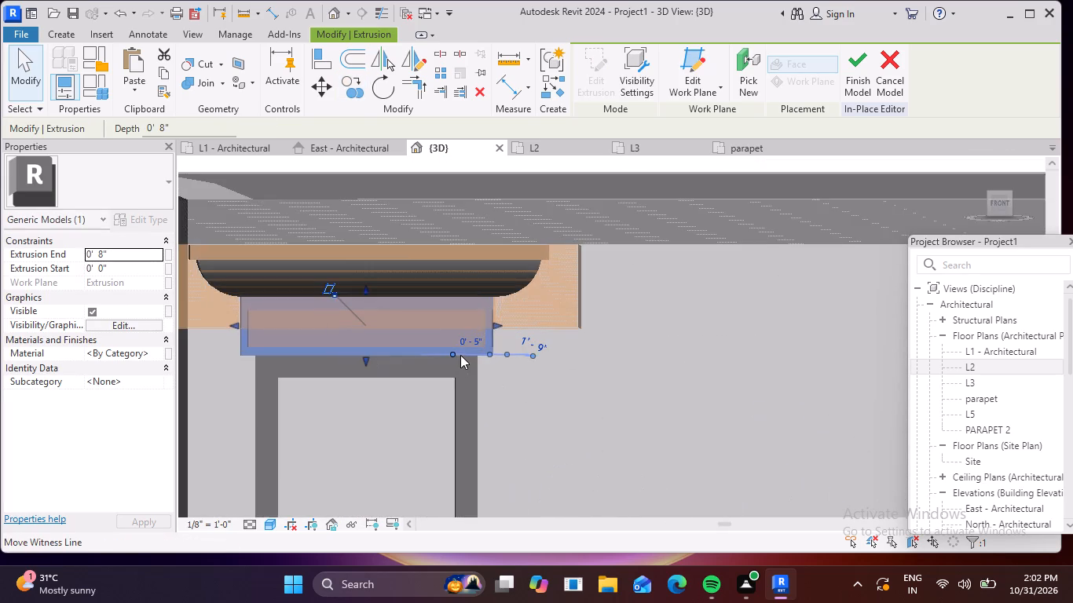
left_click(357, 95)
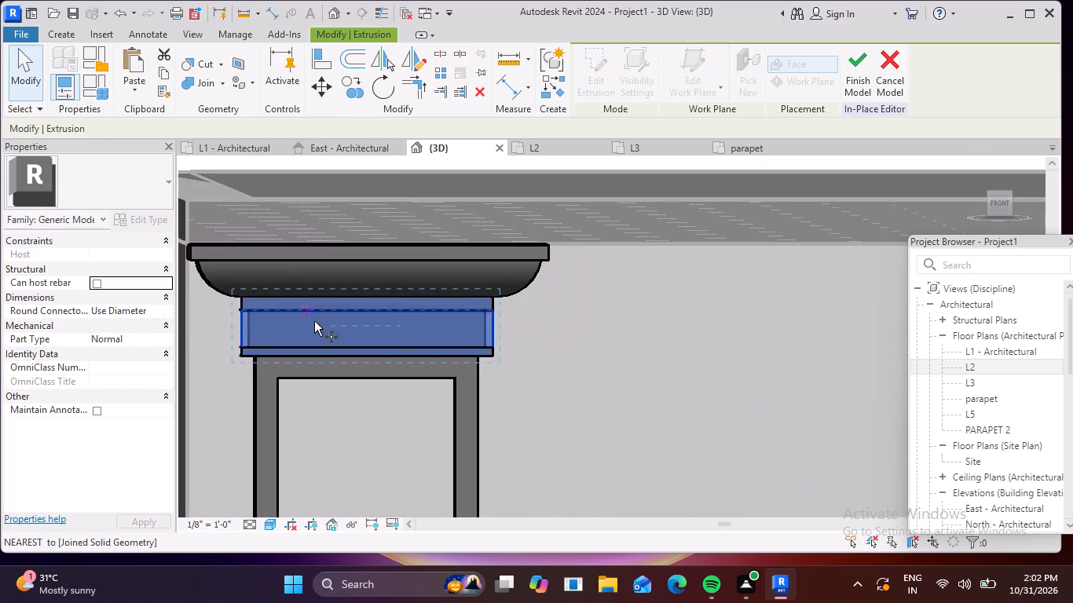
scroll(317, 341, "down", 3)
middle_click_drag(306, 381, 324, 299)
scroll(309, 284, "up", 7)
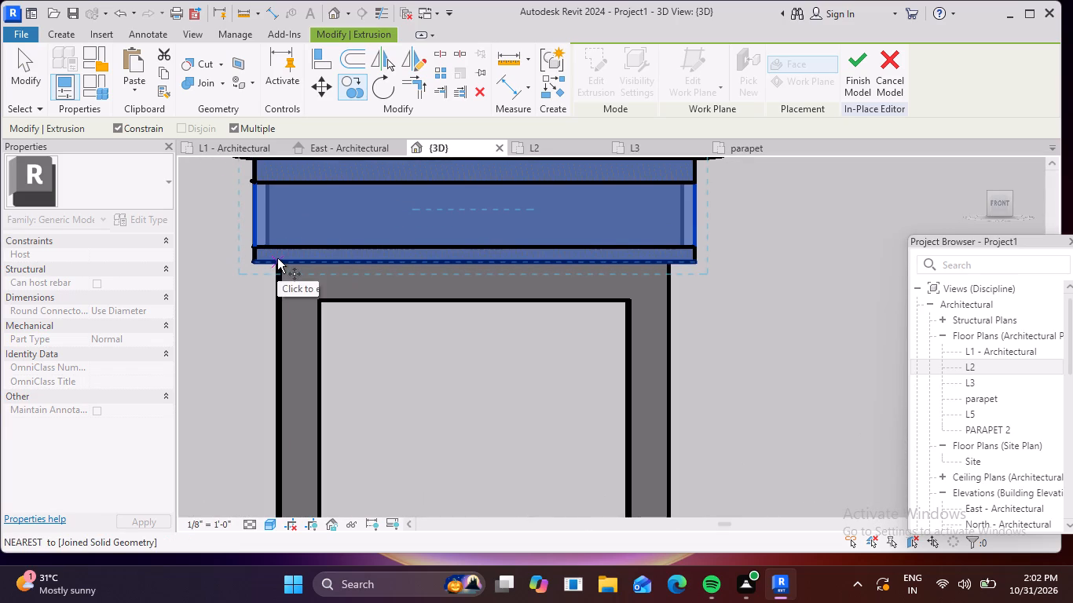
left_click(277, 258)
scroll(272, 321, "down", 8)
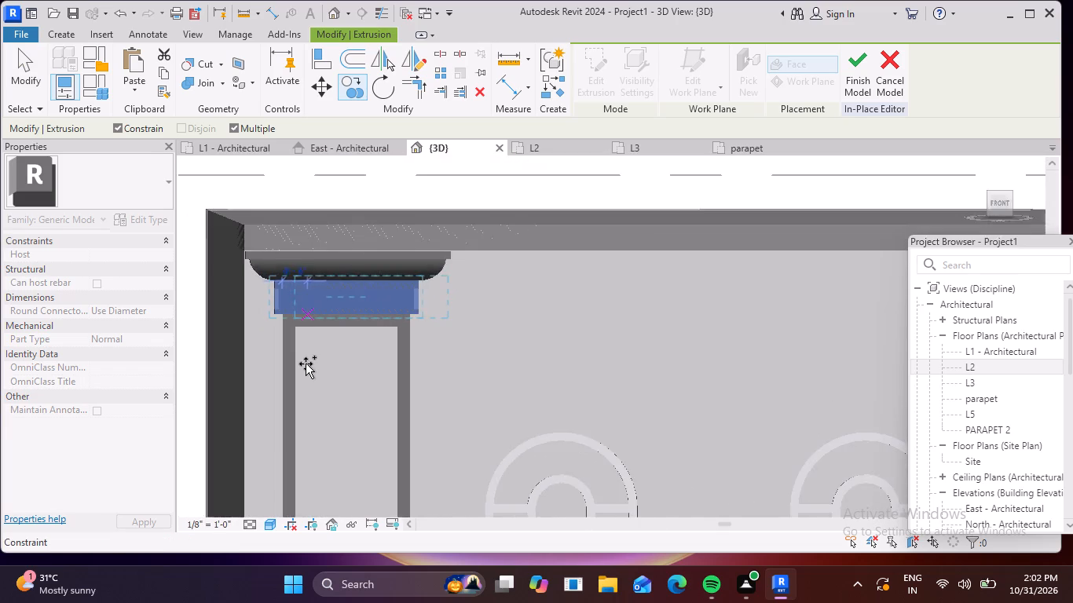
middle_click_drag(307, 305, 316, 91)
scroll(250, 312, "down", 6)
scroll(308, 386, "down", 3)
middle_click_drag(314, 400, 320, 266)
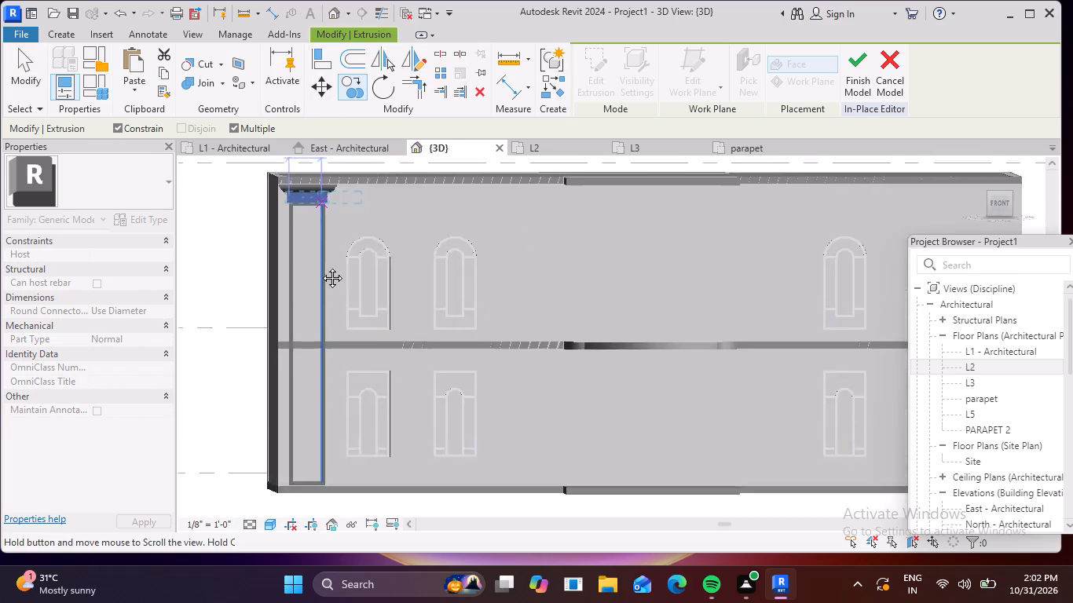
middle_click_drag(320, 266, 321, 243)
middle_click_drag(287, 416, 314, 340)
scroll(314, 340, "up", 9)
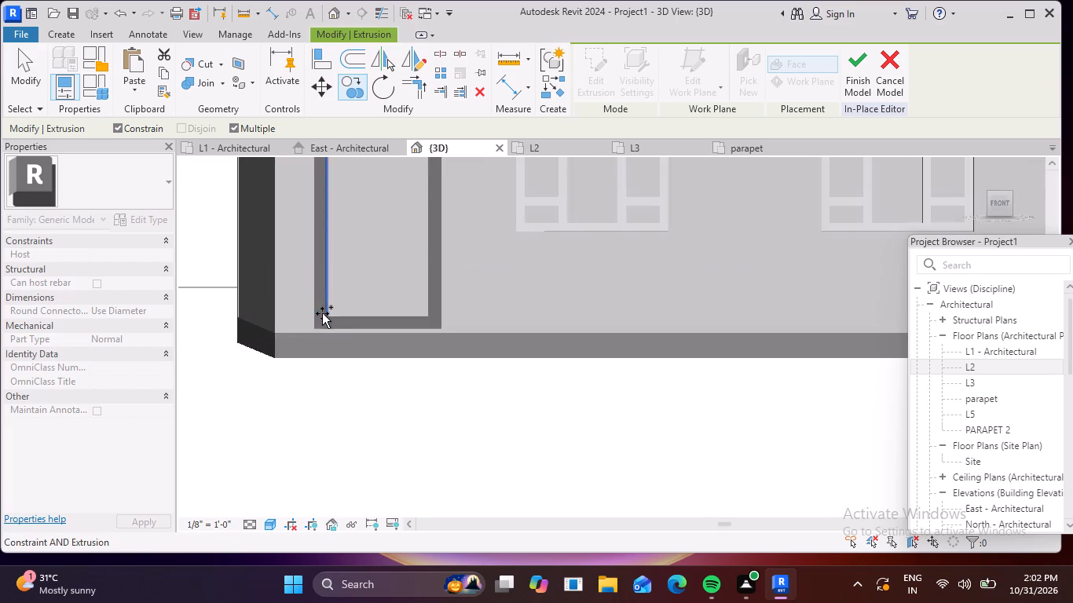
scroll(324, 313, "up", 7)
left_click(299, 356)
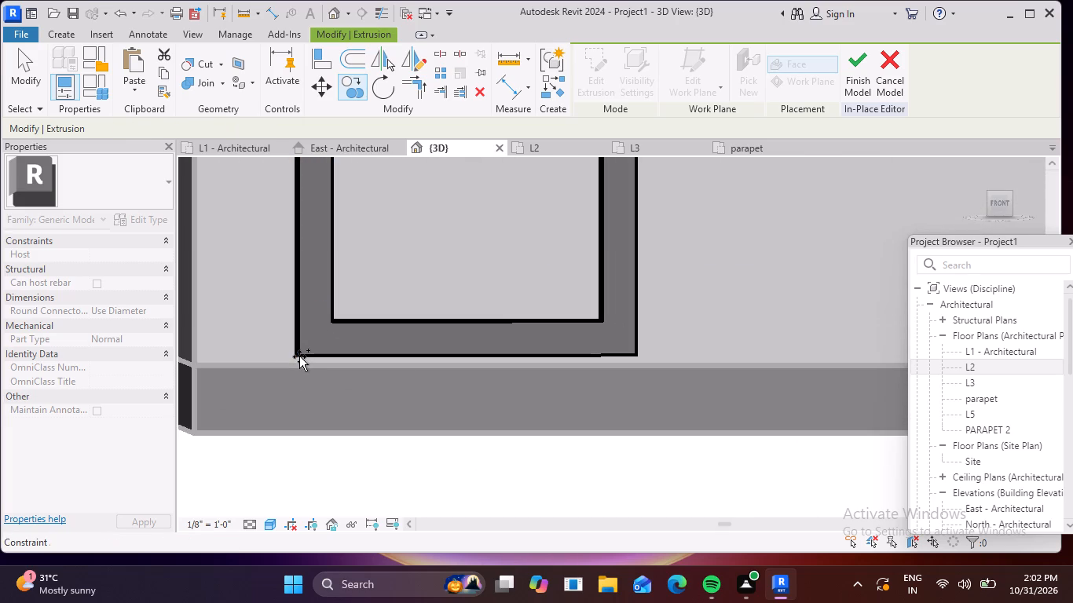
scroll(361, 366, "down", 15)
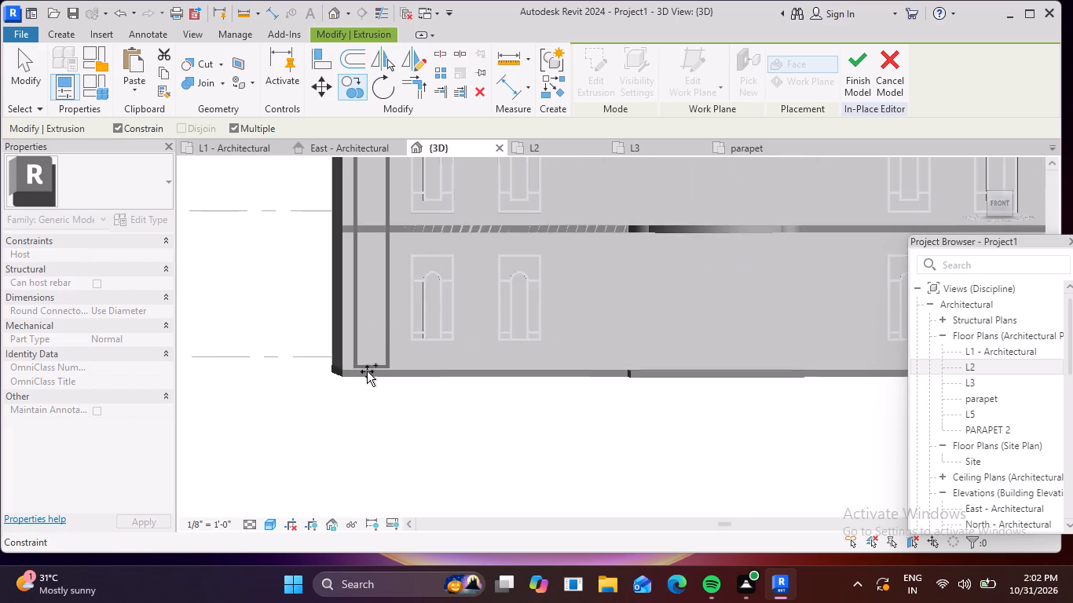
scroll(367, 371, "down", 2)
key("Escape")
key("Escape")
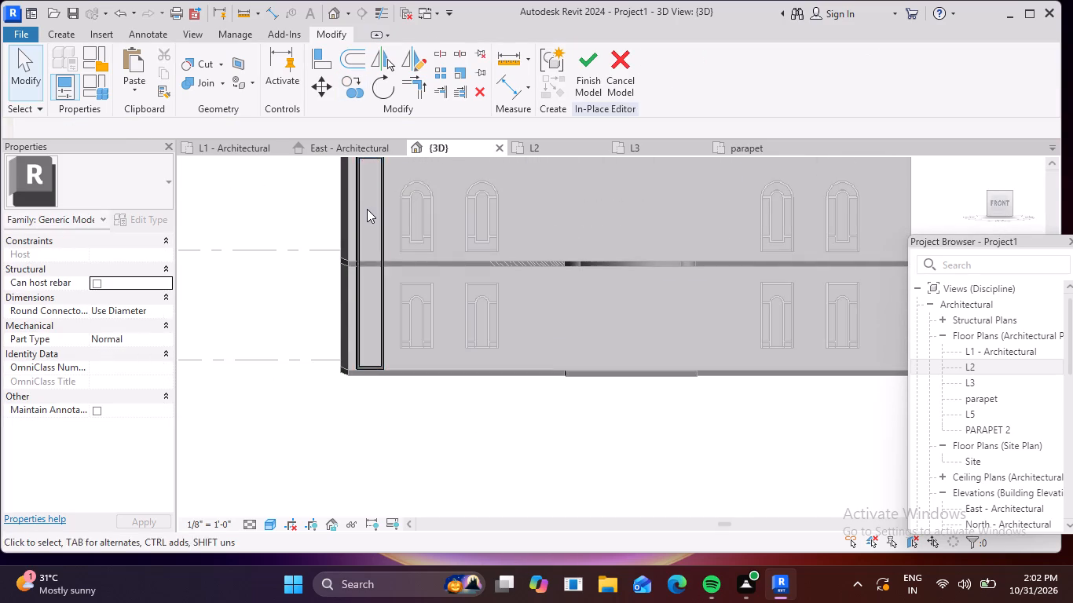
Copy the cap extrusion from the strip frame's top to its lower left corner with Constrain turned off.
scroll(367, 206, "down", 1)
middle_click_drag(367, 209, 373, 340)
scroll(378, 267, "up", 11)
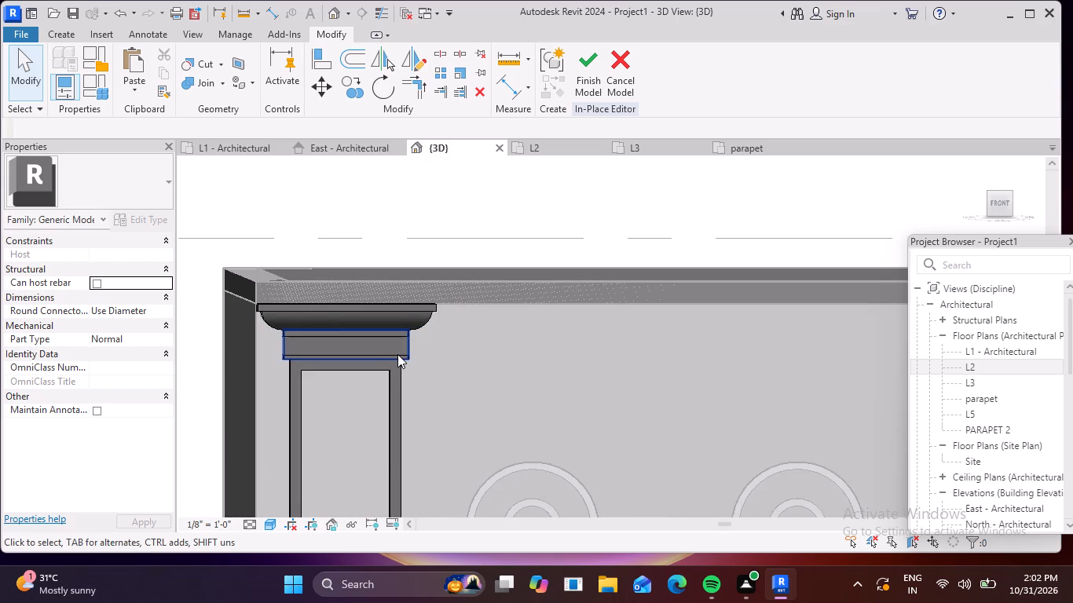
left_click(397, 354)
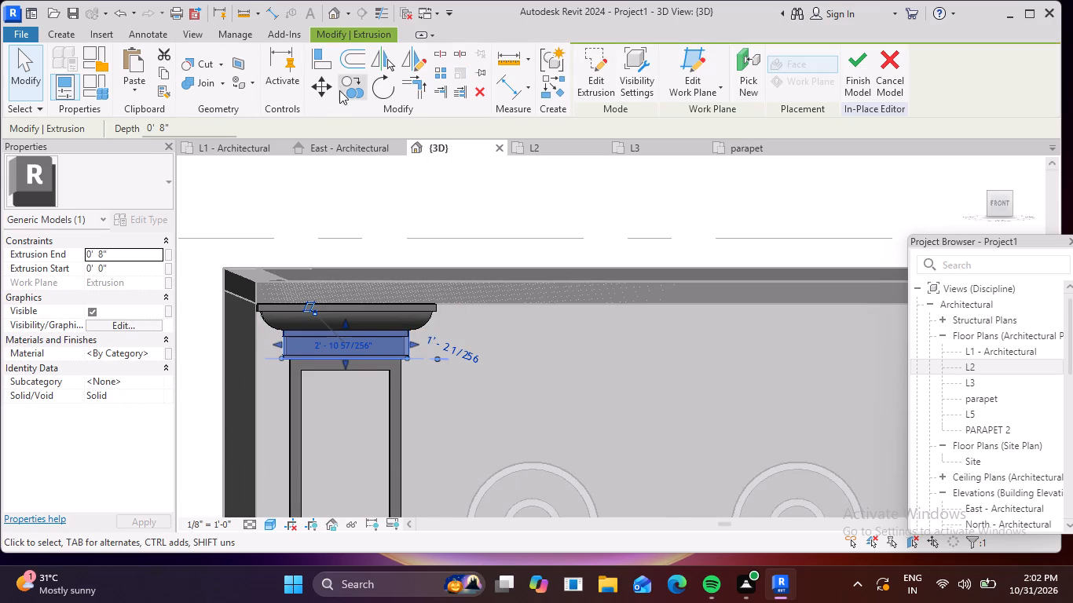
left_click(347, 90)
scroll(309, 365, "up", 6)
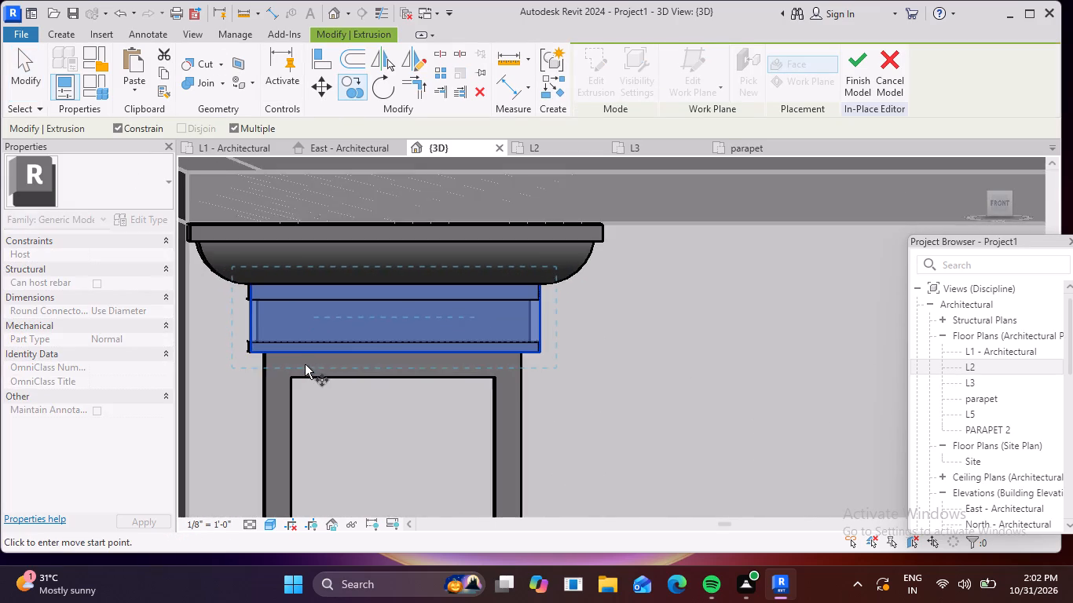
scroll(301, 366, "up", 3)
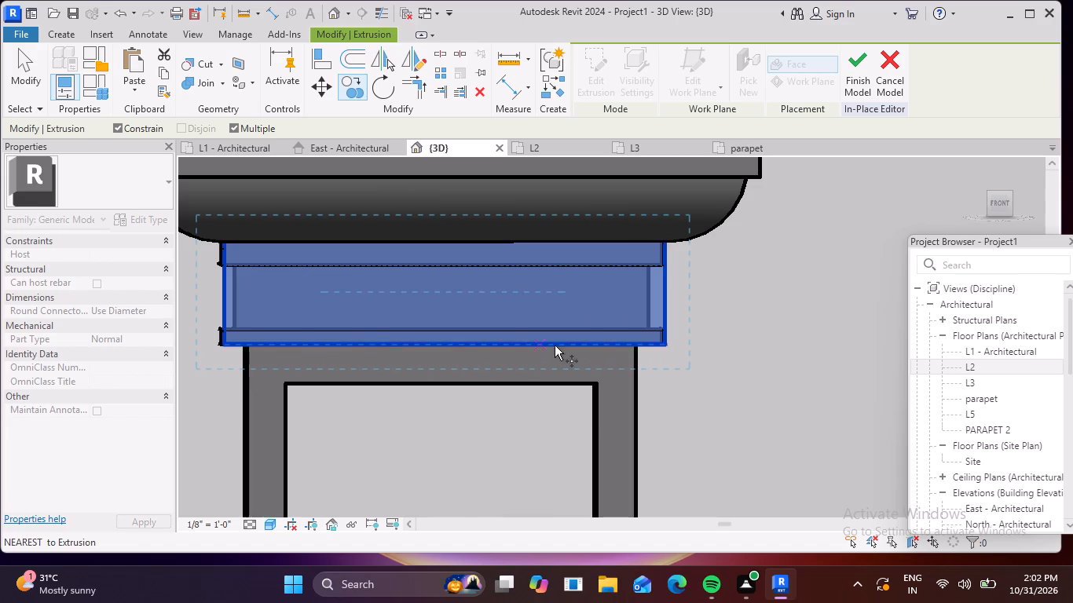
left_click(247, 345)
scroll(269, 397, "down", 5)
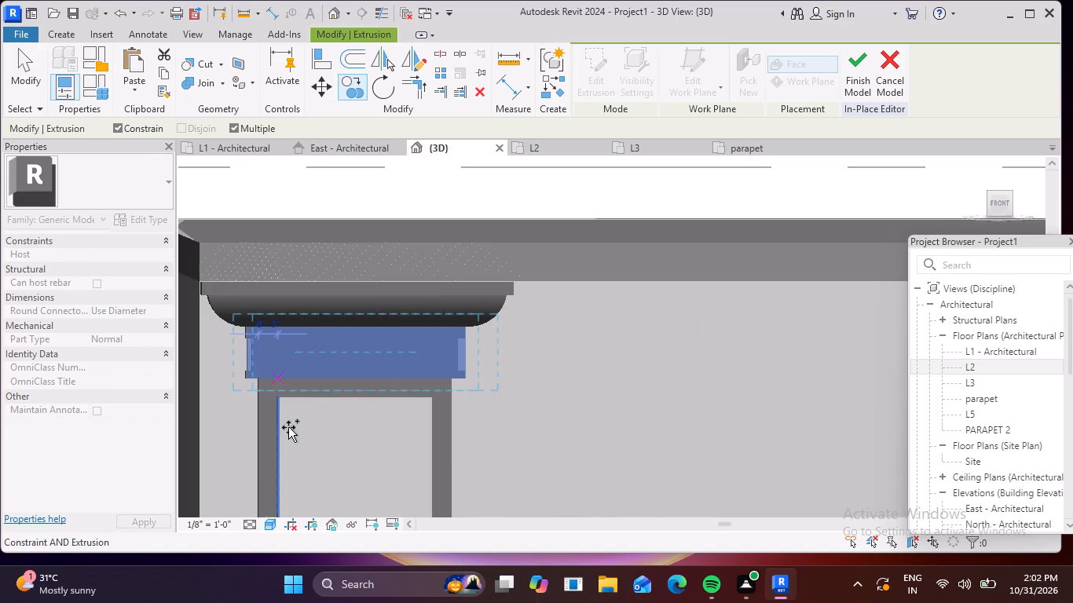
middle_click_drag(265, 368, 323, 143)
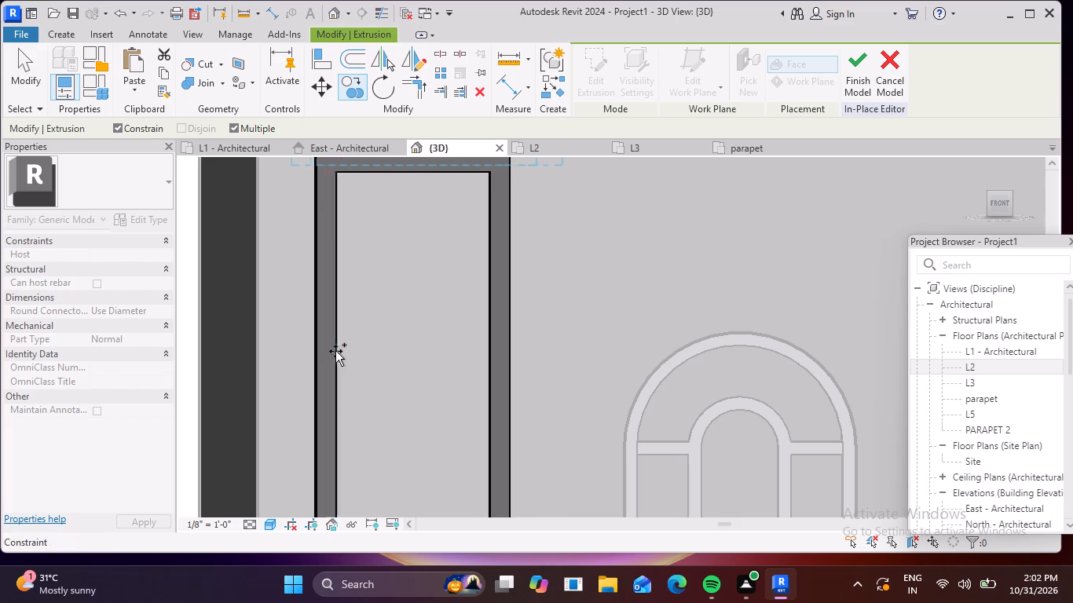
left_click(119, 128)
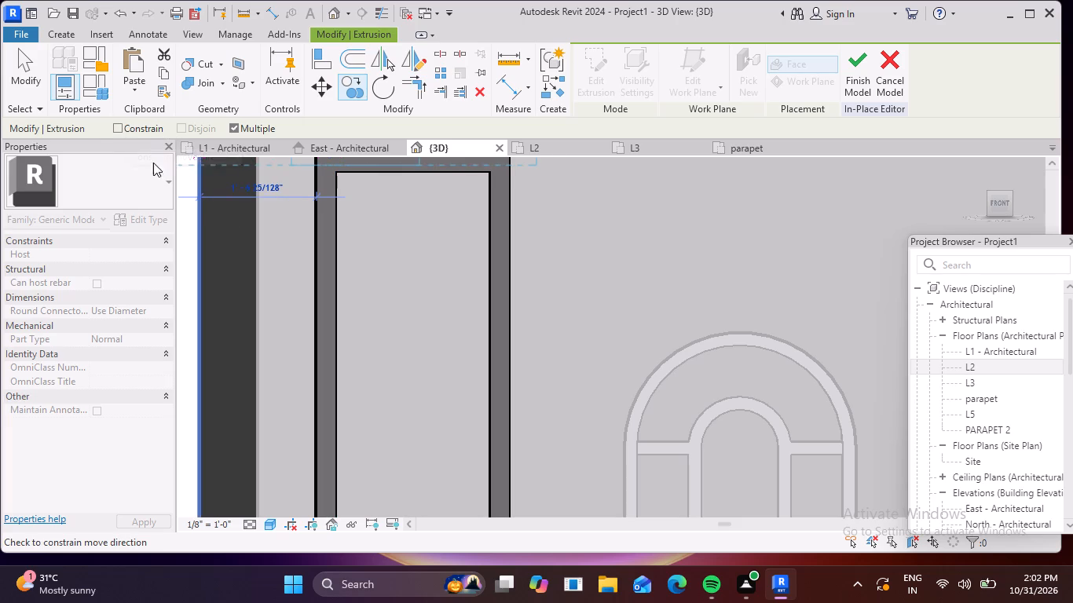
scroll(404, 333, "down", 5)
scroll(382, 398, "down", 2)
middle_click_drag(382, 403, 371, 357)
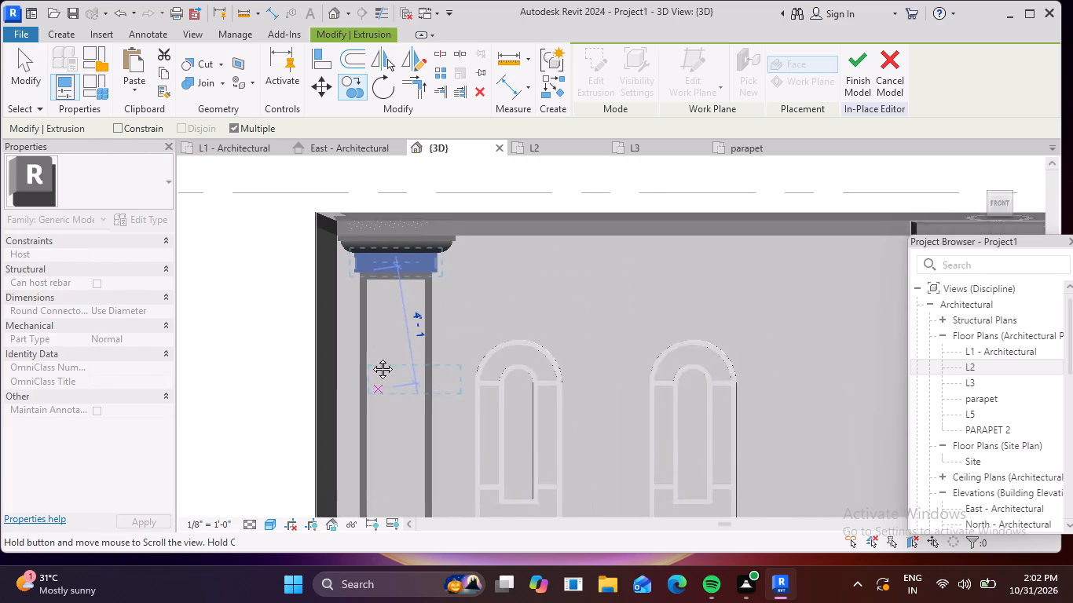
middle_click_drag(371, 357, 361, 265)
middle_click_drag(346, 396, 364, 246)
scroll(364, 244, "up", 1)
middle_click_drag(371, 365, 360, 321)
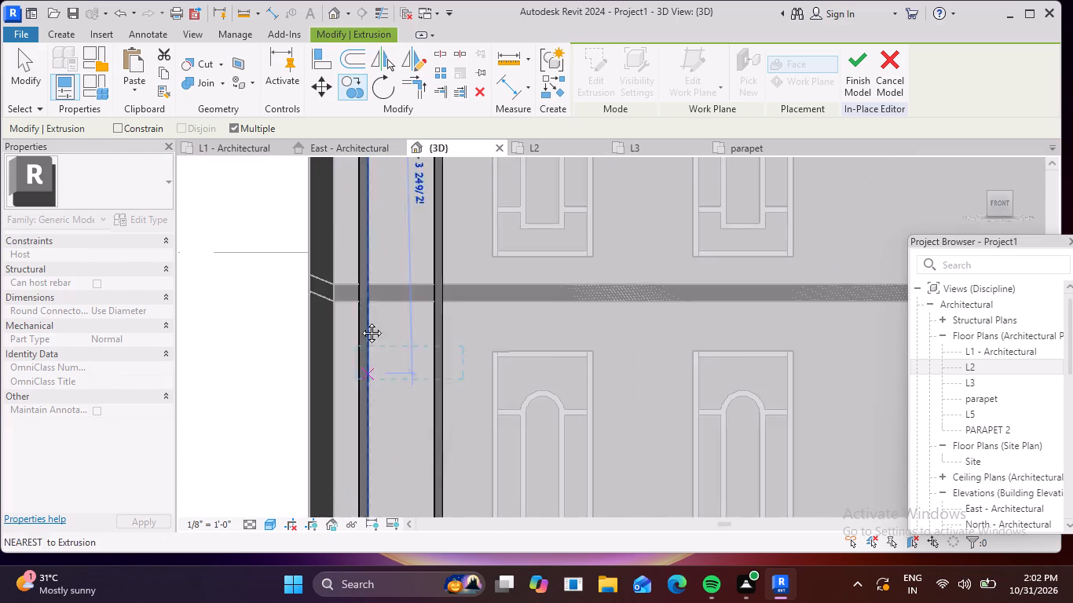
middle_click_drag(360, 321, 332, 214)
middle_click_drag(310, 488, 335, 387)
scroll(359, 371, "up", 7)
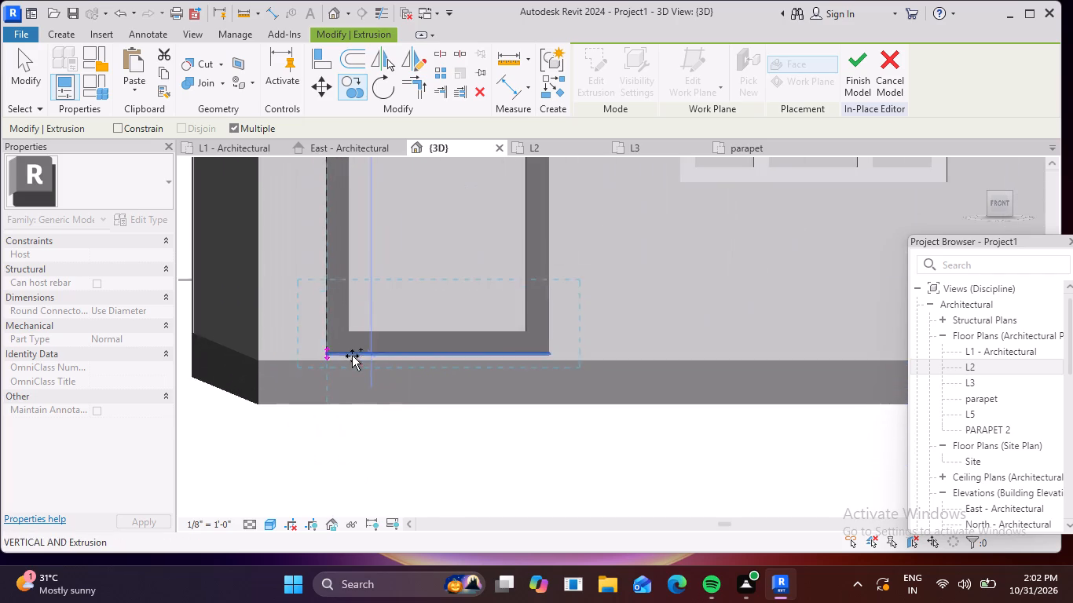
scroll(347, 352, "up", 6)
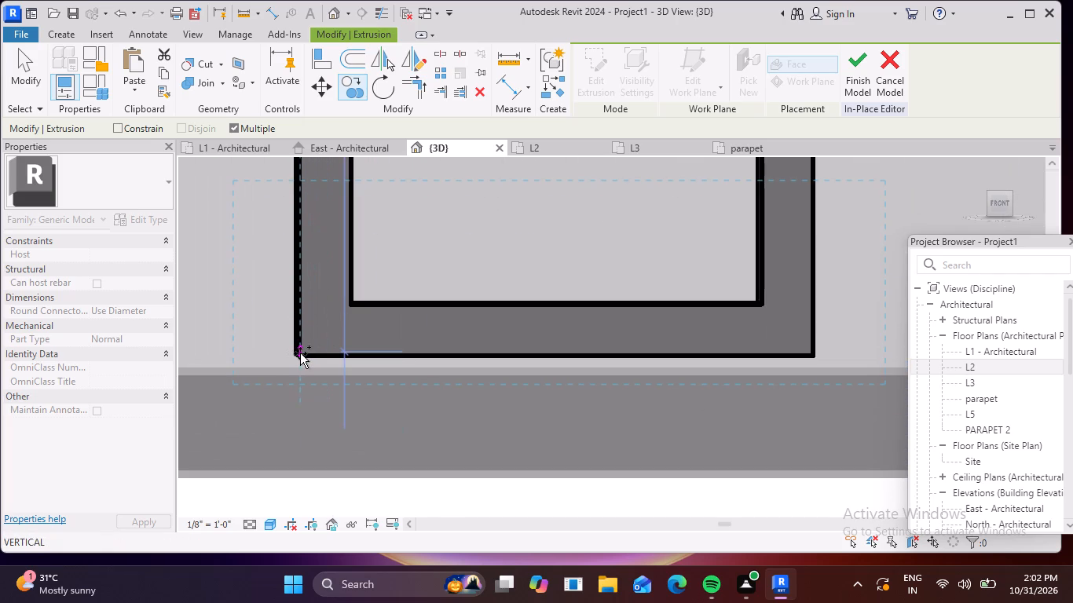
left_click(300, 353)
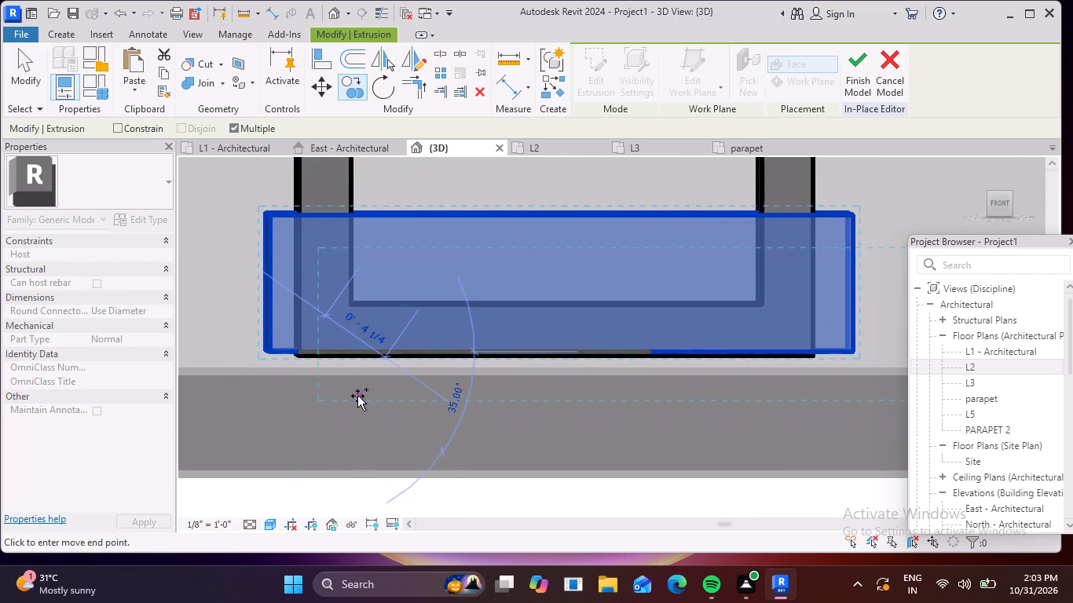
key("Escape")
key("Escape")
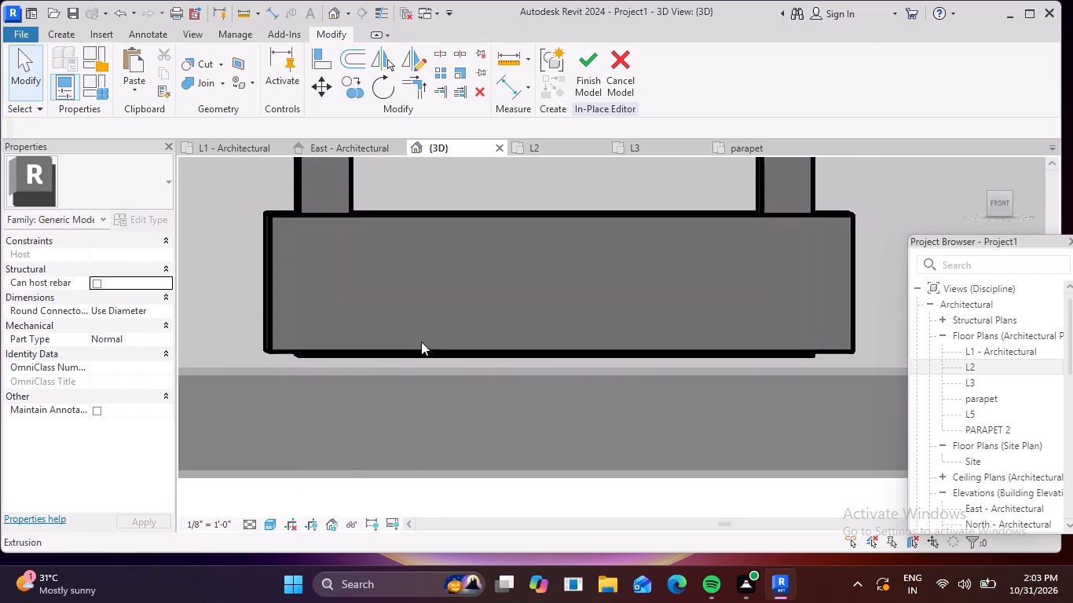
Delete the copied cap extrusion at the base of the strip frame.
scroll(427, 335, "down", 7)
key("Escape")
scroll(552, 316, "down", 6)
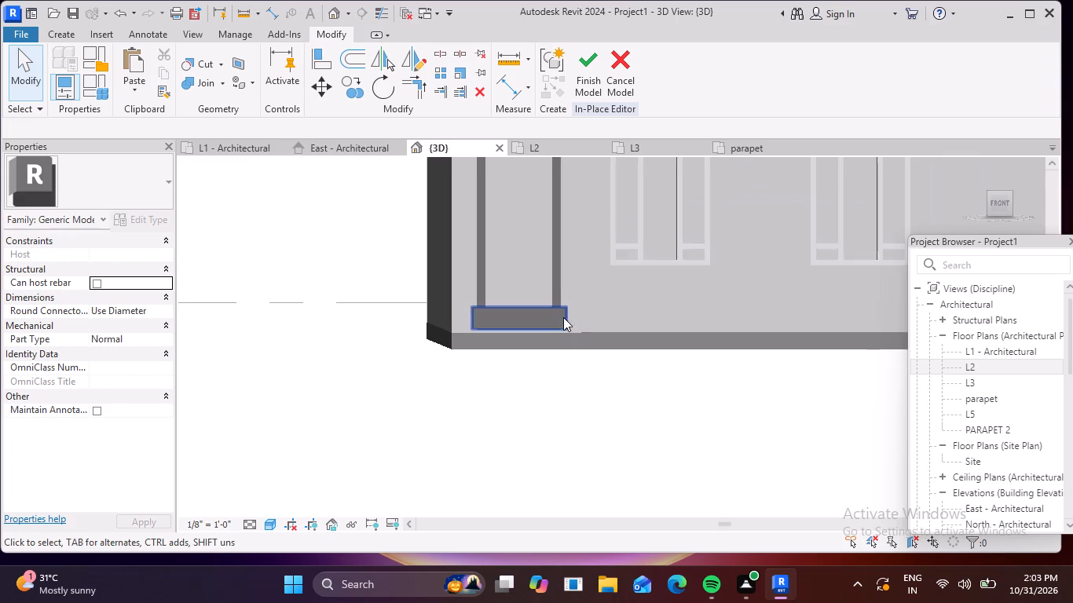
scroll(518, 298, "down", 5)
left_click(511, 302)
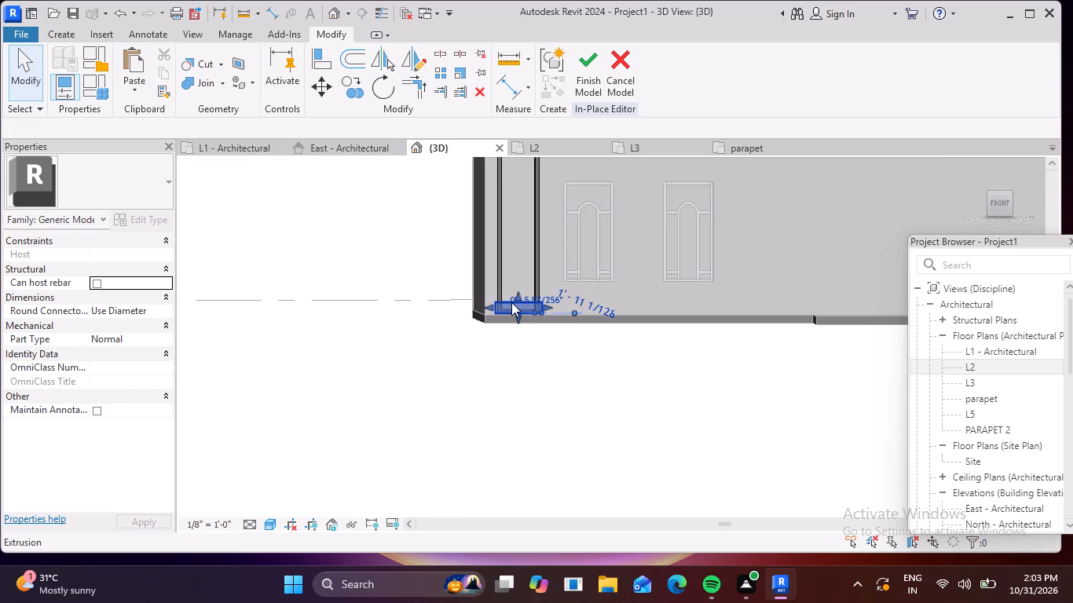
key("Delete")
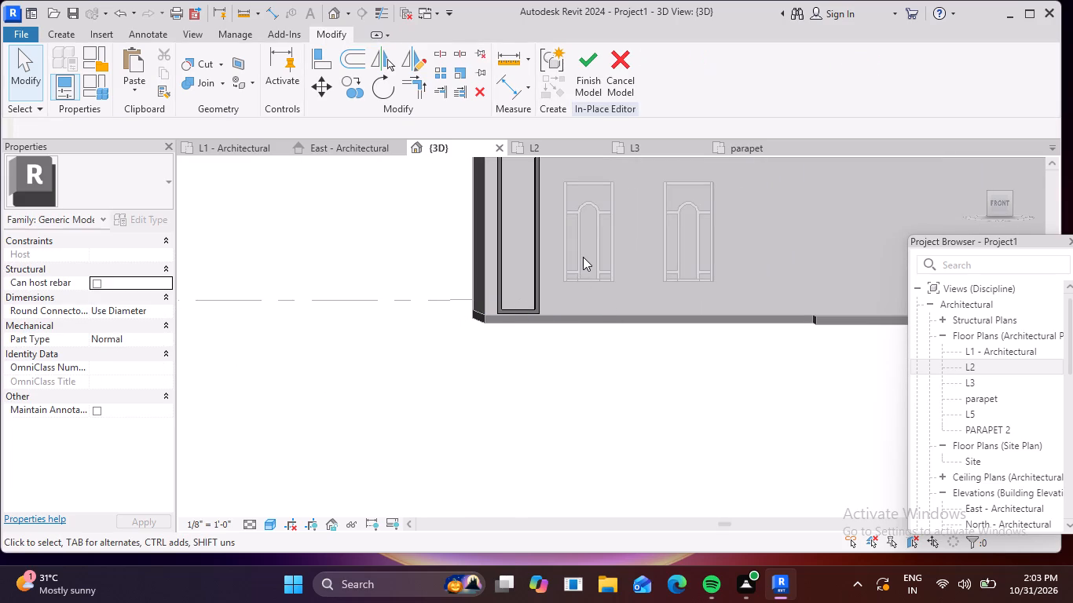
Examine the cap extrusion beneath the moulded slab up close from the front and side, checking its recess.
middle_click_drag(583, 257, 588, 476)
scroll(511, 186, "up", 7)
scroll(563, 230, "up", 3)
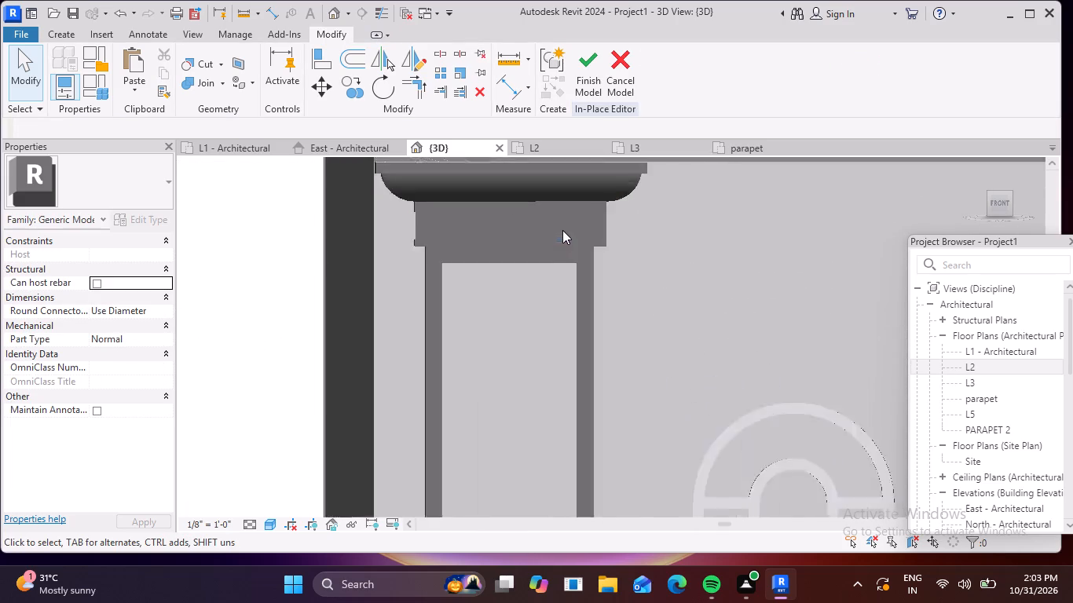
scroll(562, 230, "up", 4)
left_click(545, 222)
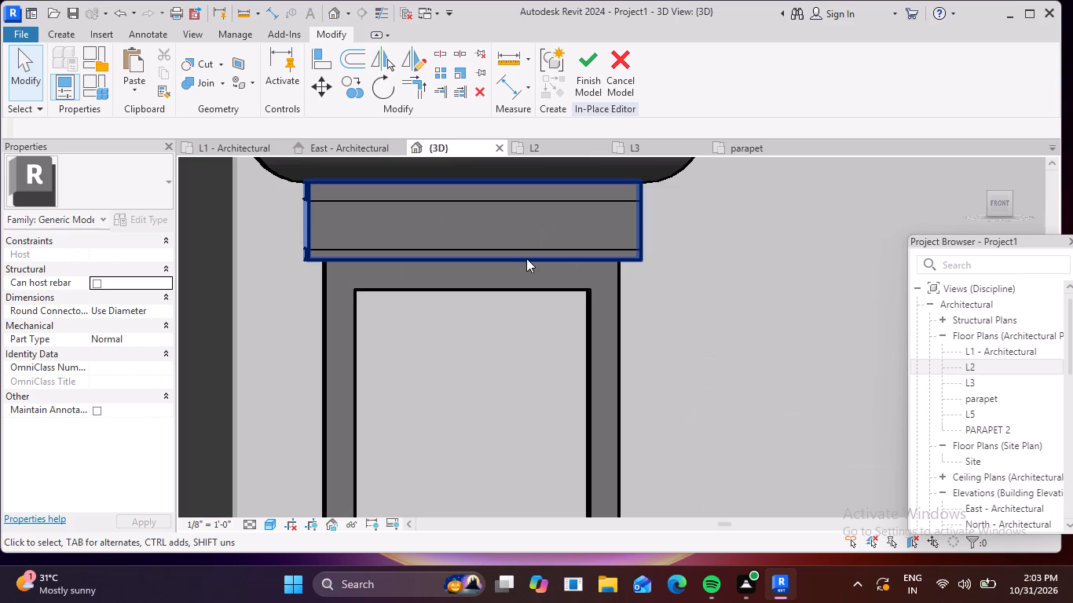
left_click(526, 255)
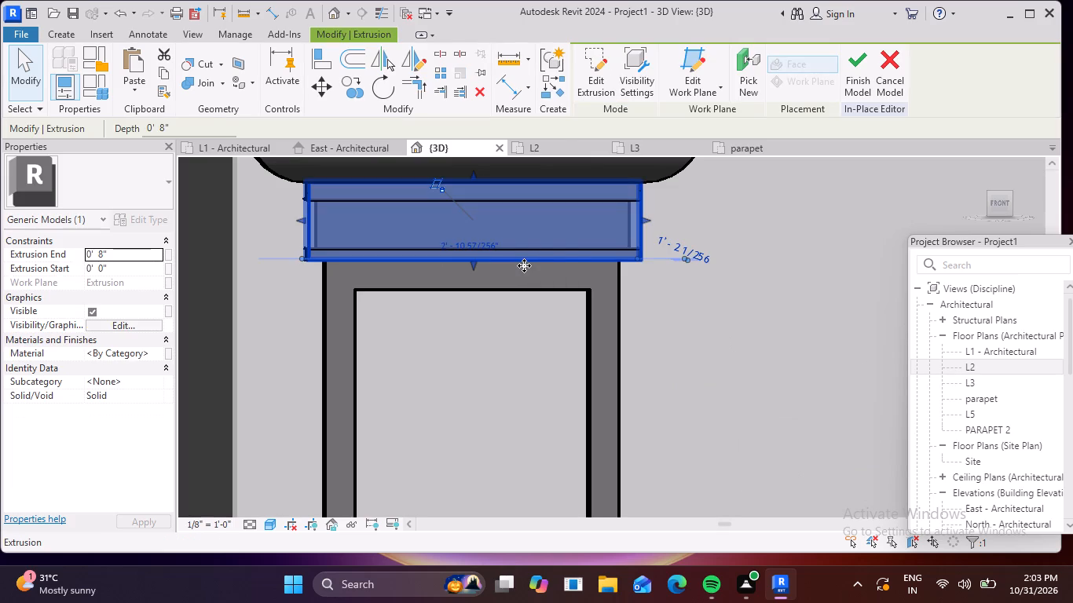
scroll(529, 258, "up", 4, "ctrl")
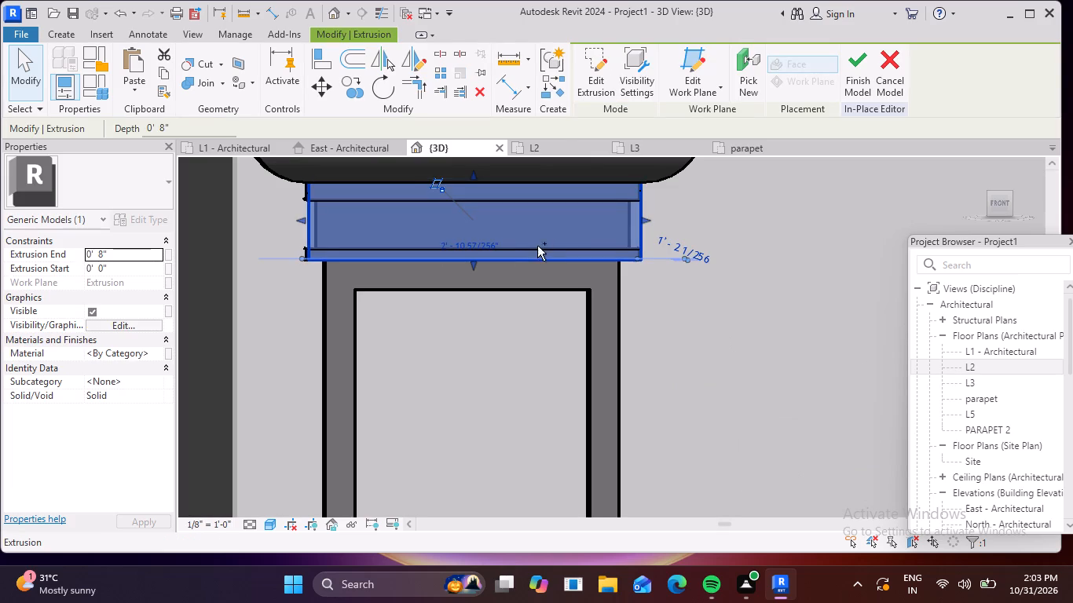
left_click(566, 247, "ctrl")
scroll(621, 221, "up", 7)
scroll(595, 196, "down", 2)
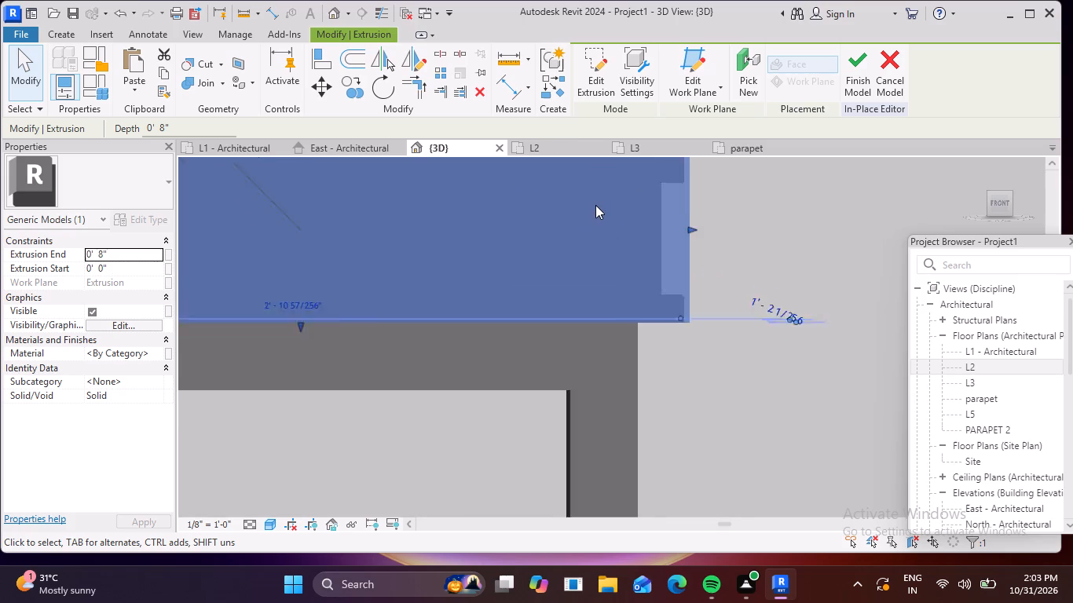
scroll(595, 205, "down", 1)
middle_click_drag(595, 209, 584, 319)
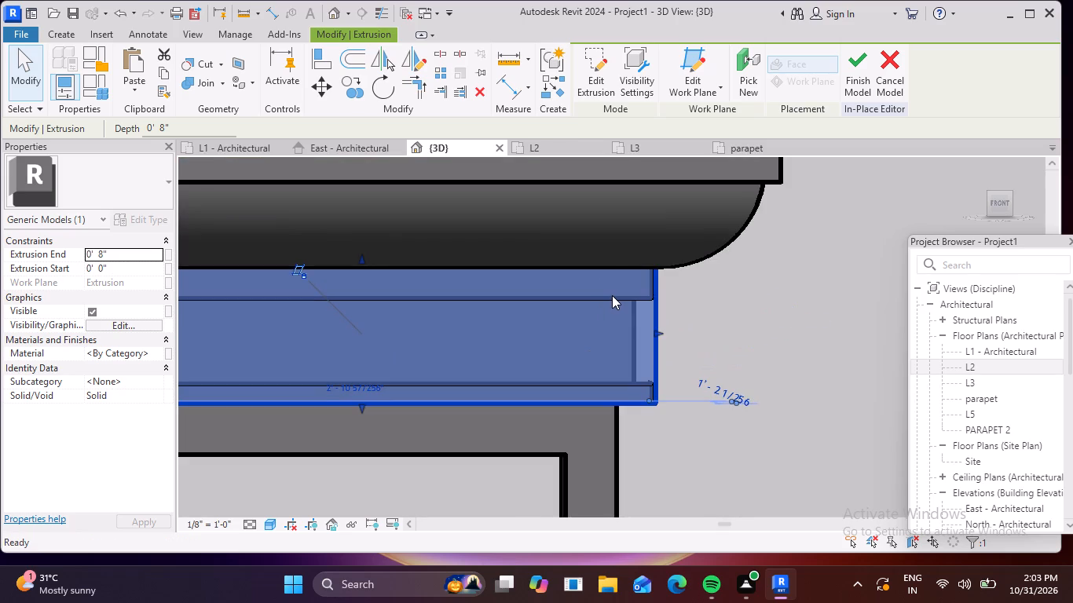
left_click(618, 284, "shift")
left_click(612, 300)
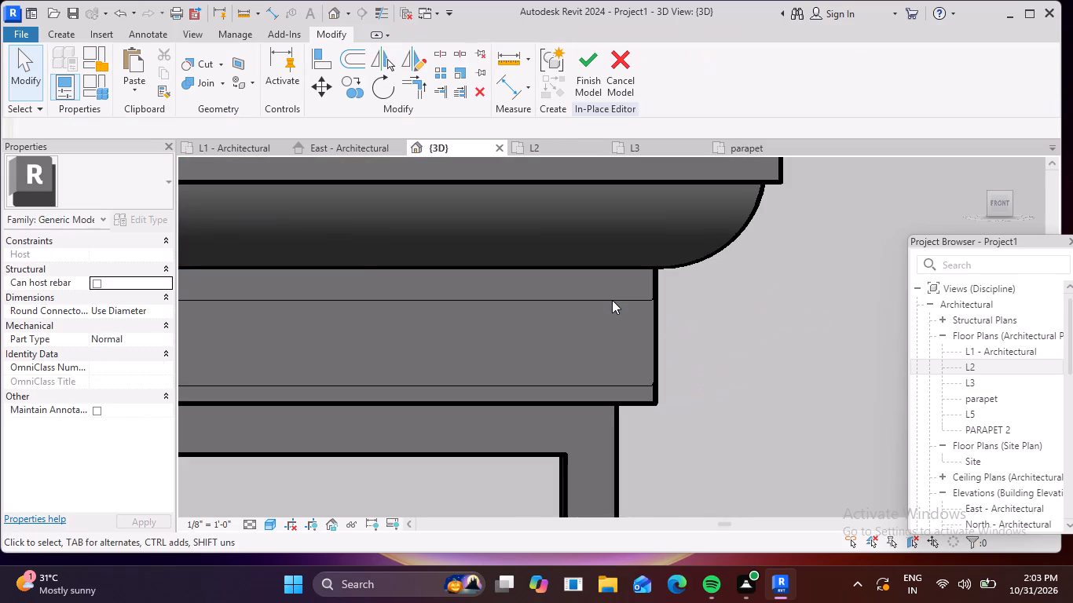
left_click(609, 314, "ctrl")
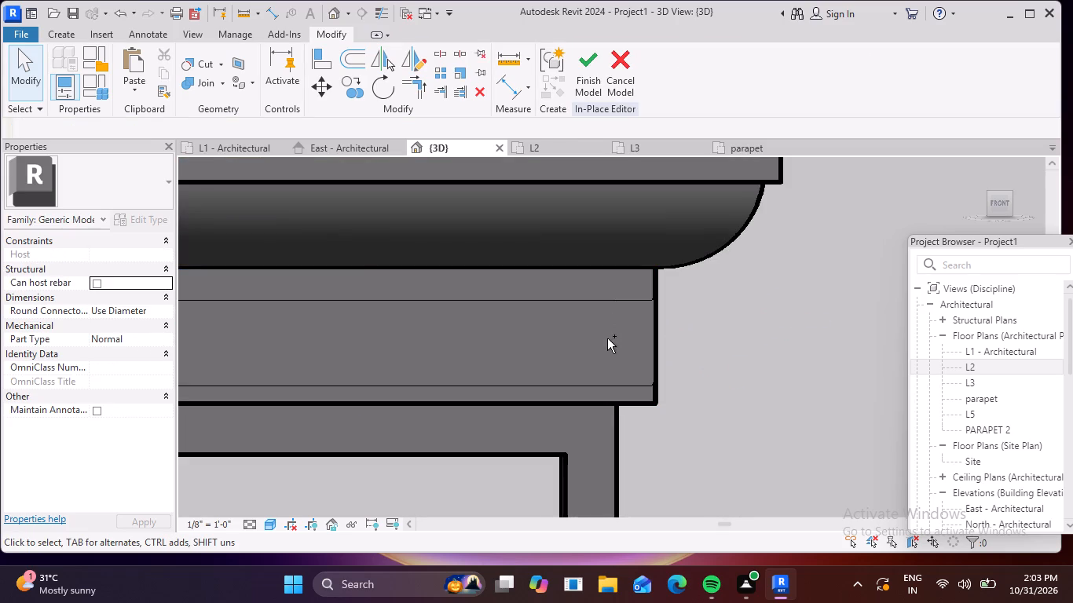
left_click(607, 338, "shift")
key("Escape")
scroll(581, 349, "down", 4)
middle_click_drag(577, 356, 635, 389)
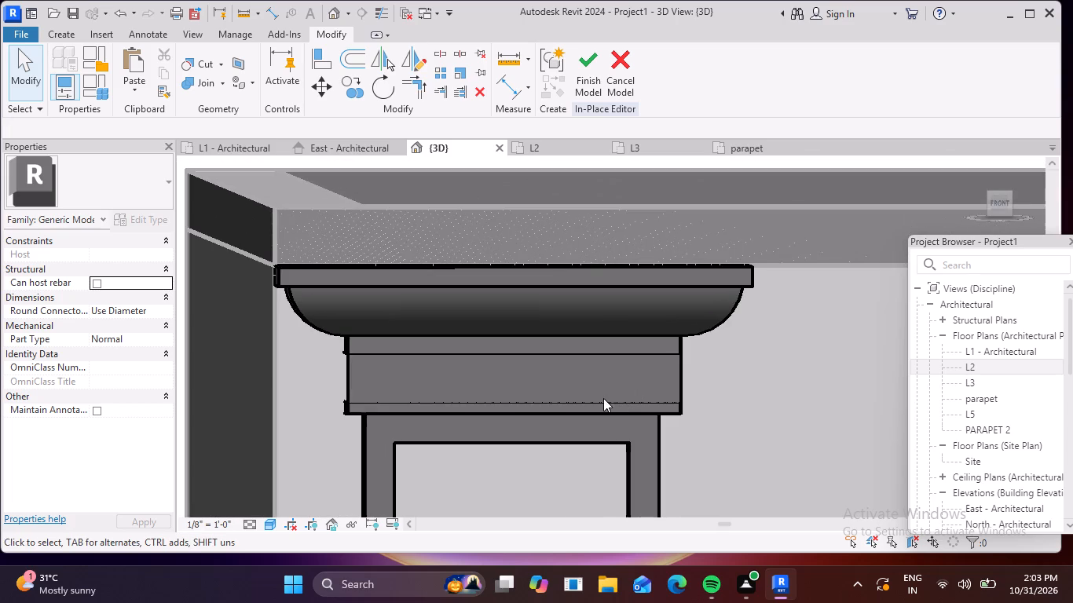
scroll(516, 386, "down", 1)
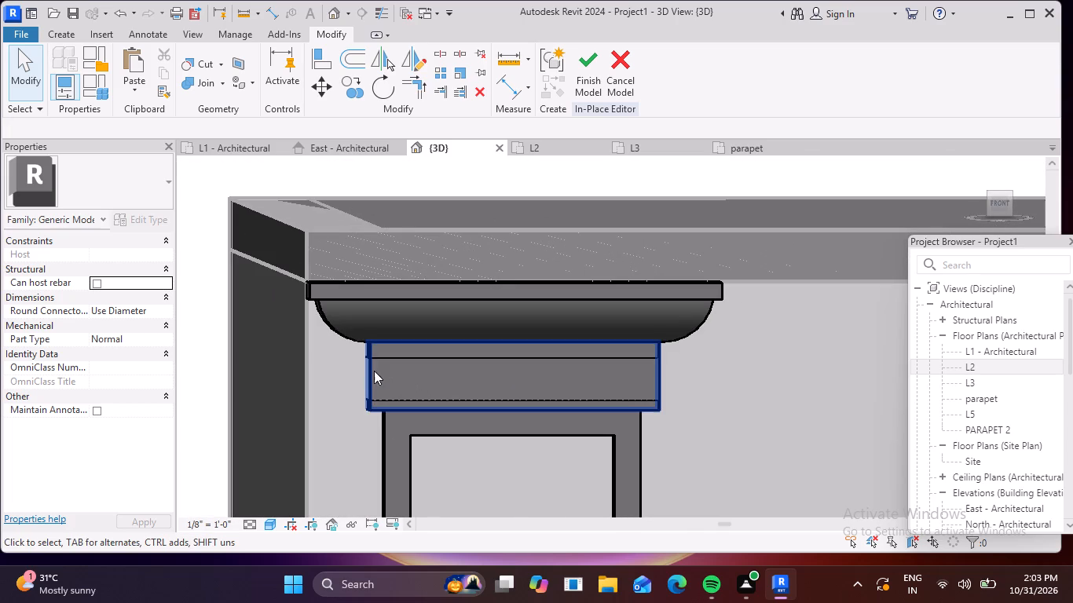
middle_click_drag(313, 355, 364, 386, "shift")
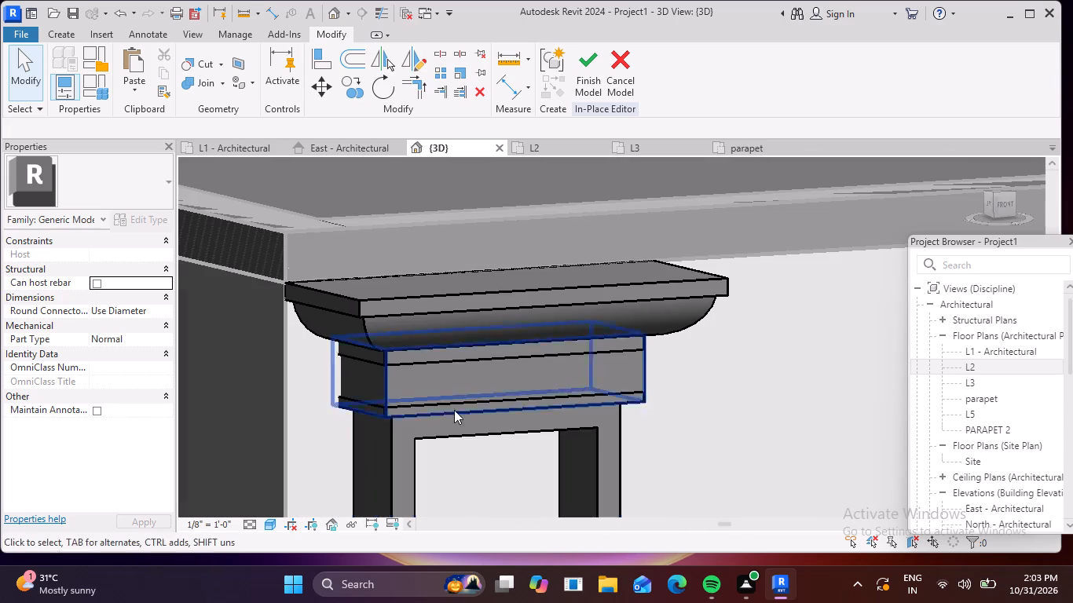
middle_click_drag(714, 383, 755, 393)
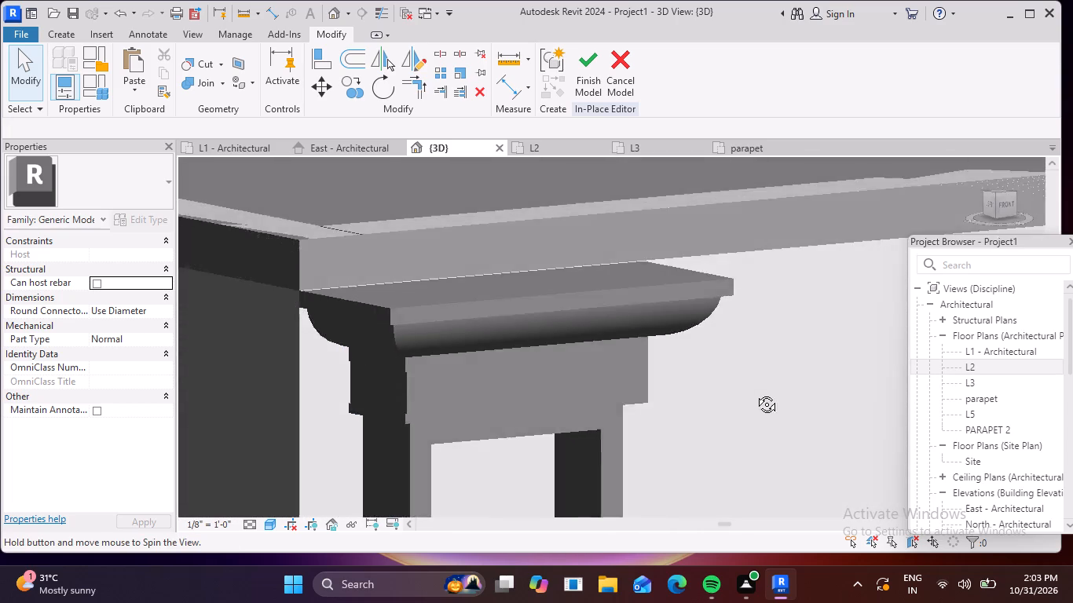
middle_click_drag(755, 393, 863, 372)
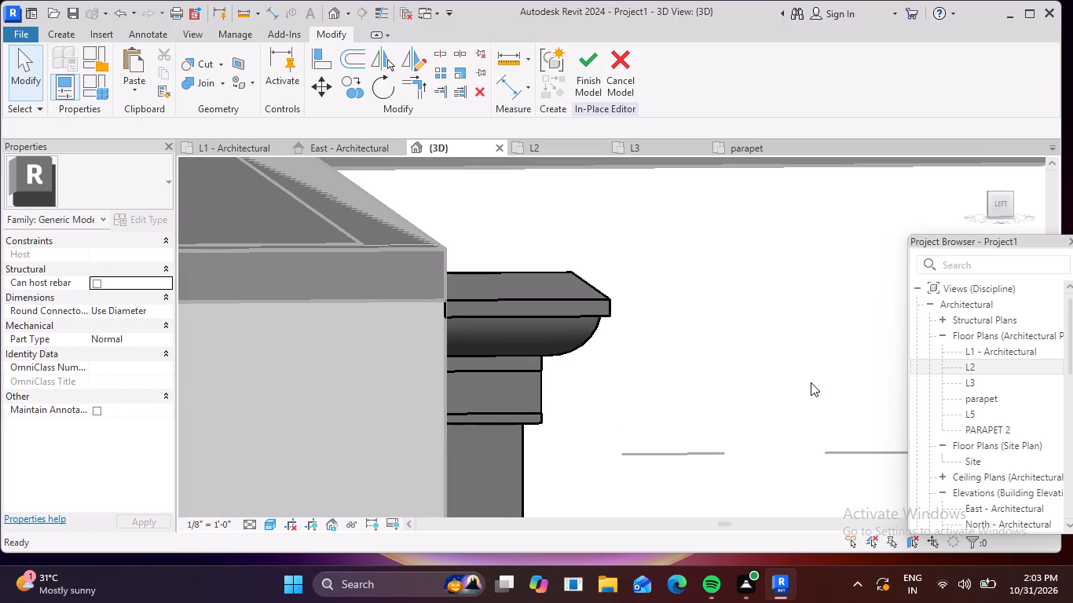
middle_click_drag(807, 381, 639, 389)
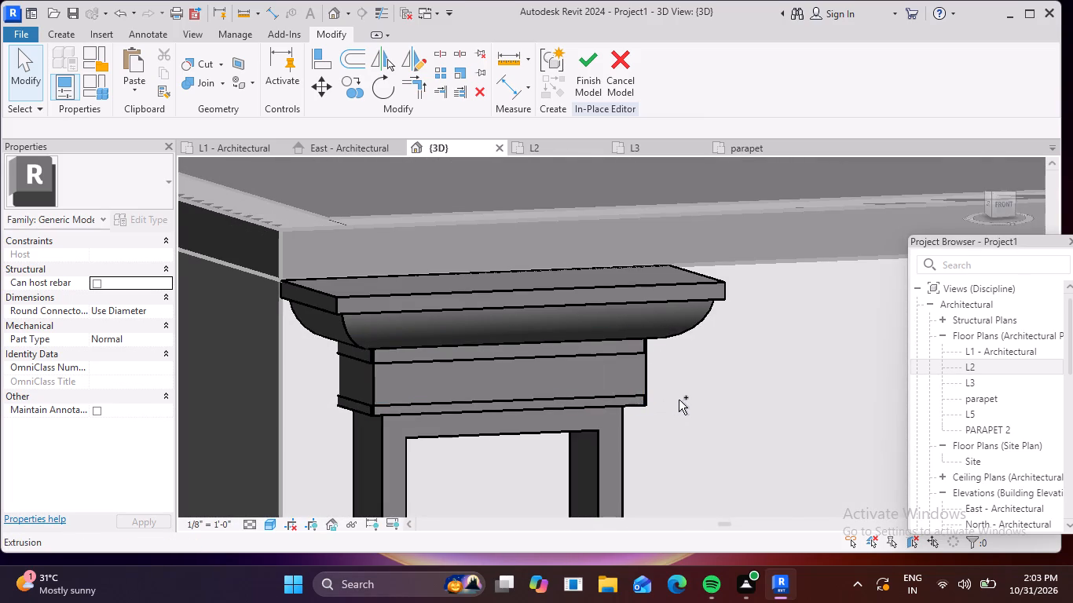
Undo the deletion of the base copy and the preceding cap operations, back to the original recessed cap.
key("ctrl+z")
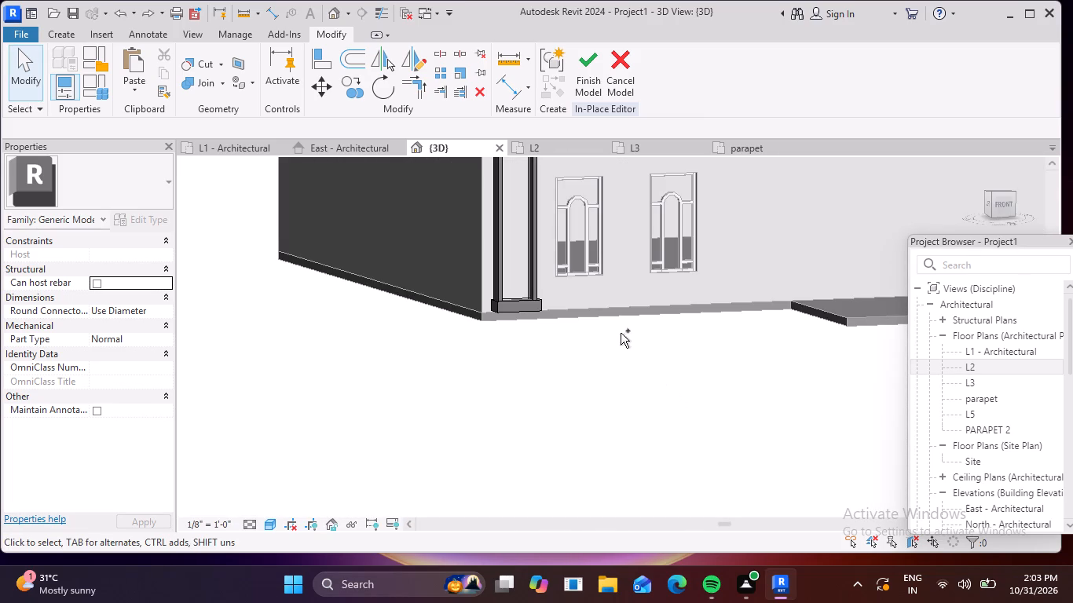
middle_click_drag(606, 318, 621, 534)
key("z")
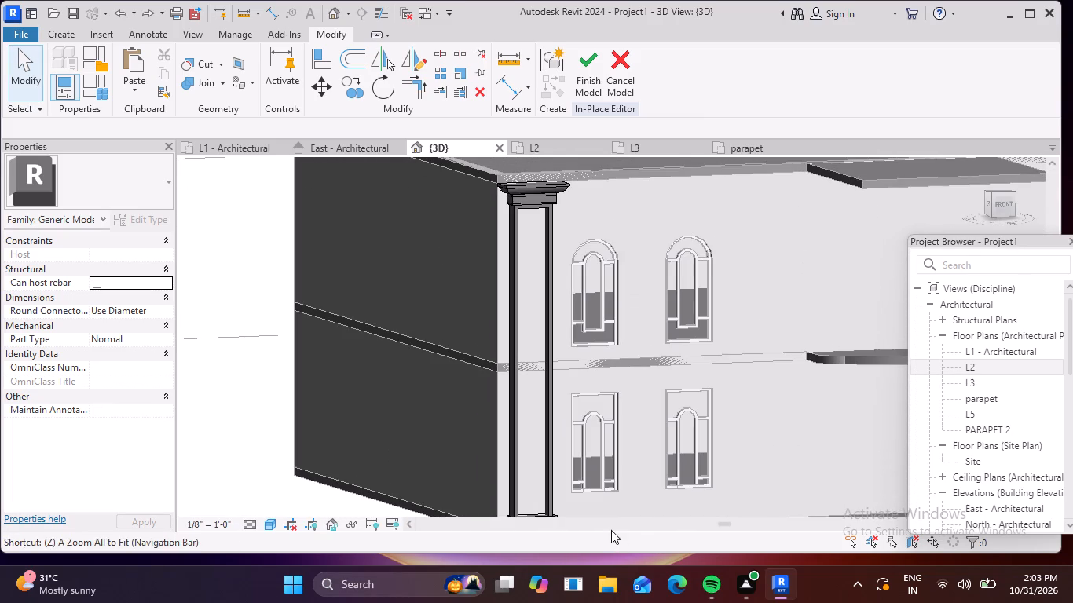
key("ctrl+z")
key("ctrl+z")
key("ctrl+z")
key("ctrl+z")
key("ctrl+z")
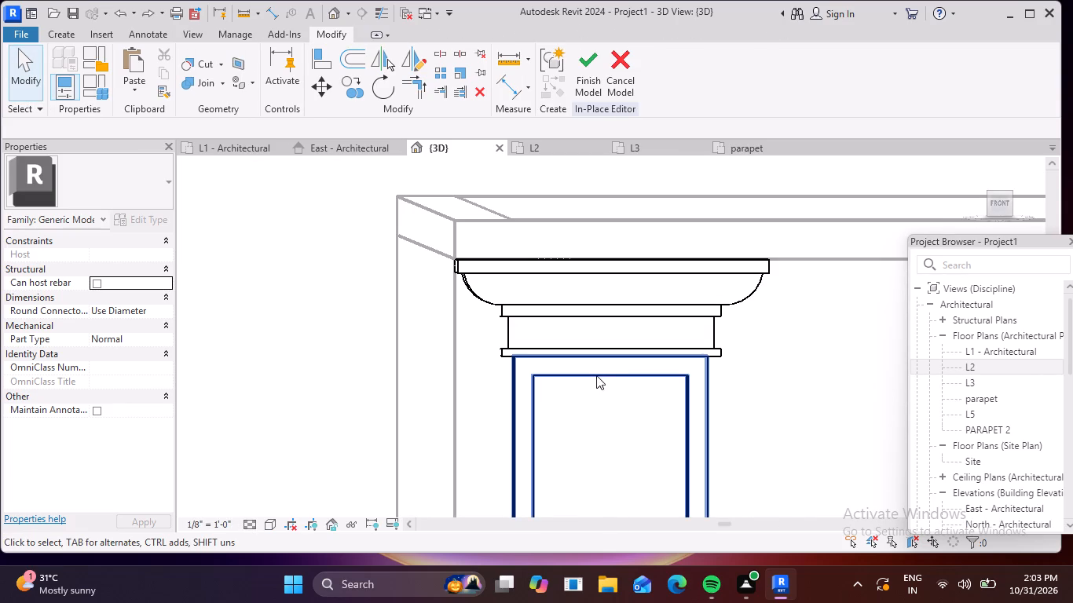
Set the 3D view's visual style to Shaded.
left_click(268, 526)
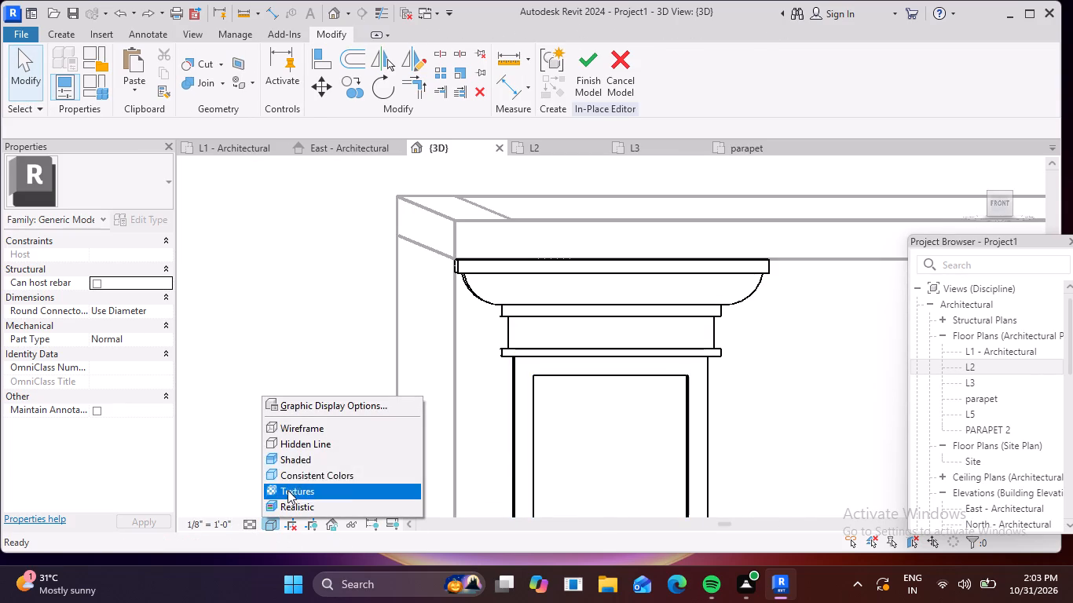
left_click(306, 455)
Inspect the cap's recess and the void sweep that cuts it from several angles.
scroll(748, 287, "up", 6)
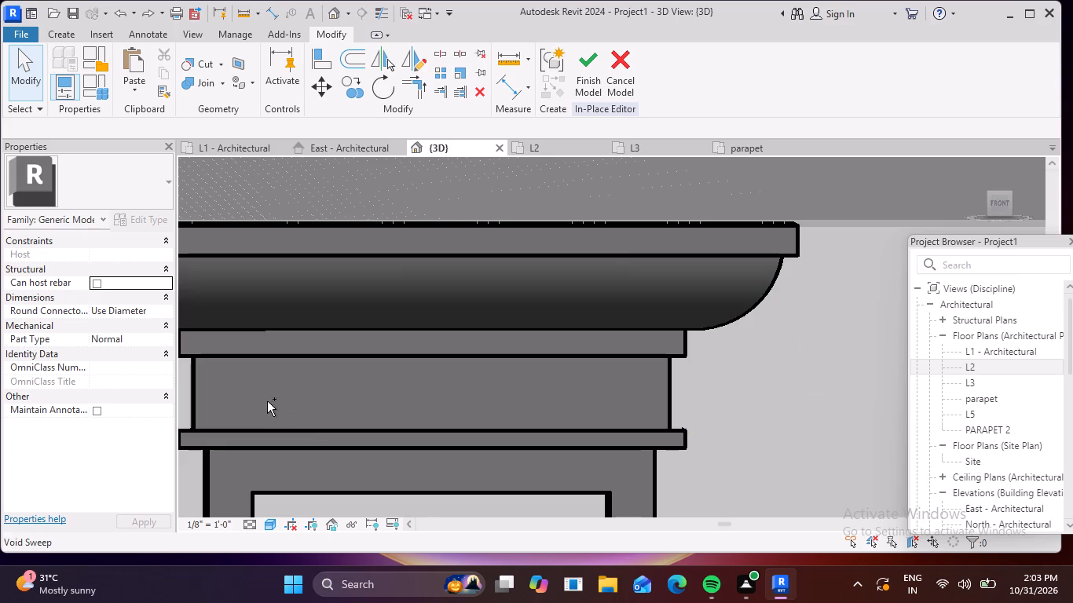
middle_click_drag(235, 398, 265, 415, "shift")
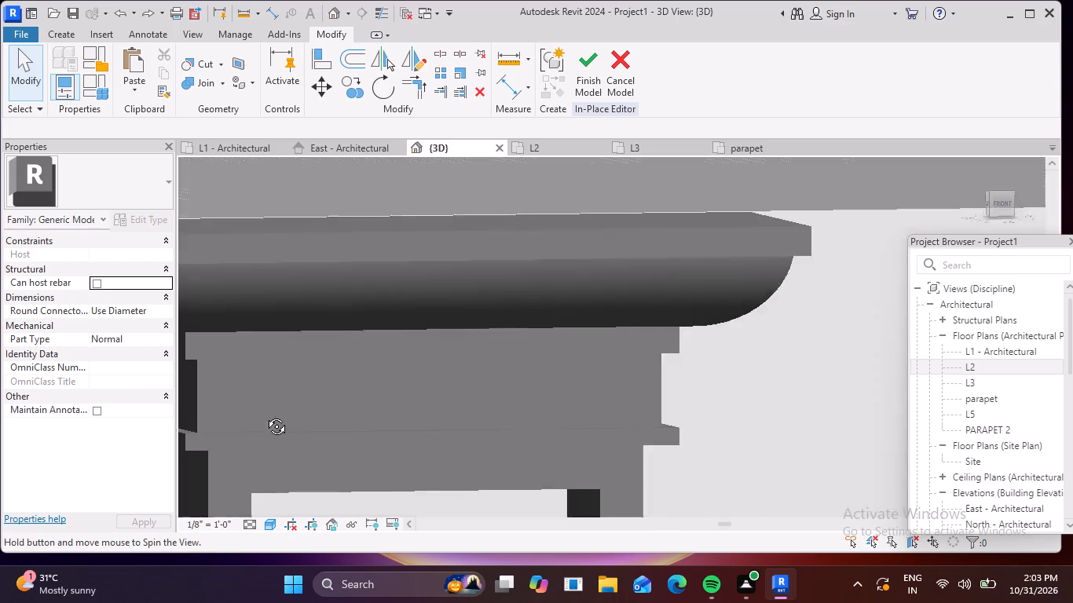
middle_click_drag(265, 415, 279, 364, "shift")
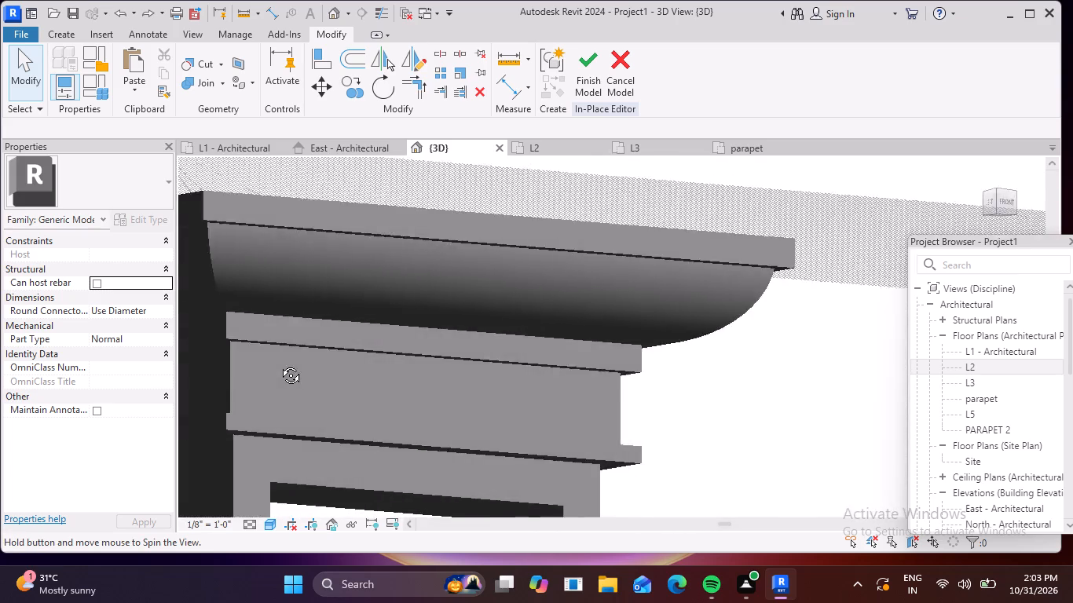
middle_click_drag(279, 364, 221, 414, "shift")
scroll(389, 378, "down", 4)
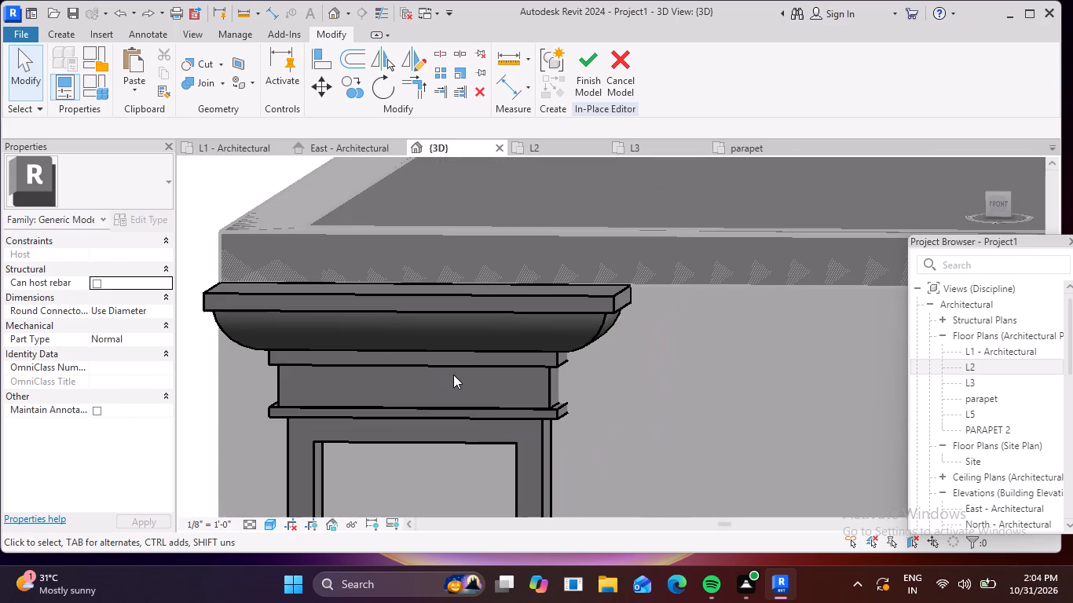
left_click(458, 367)
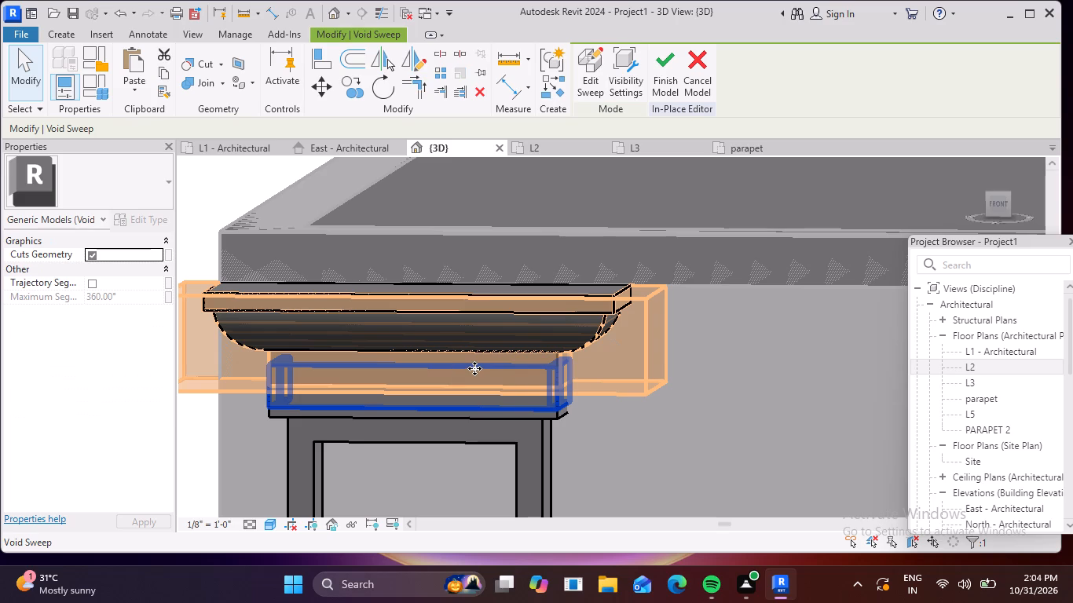
middle_click_drag(758, 401, 822, 316)
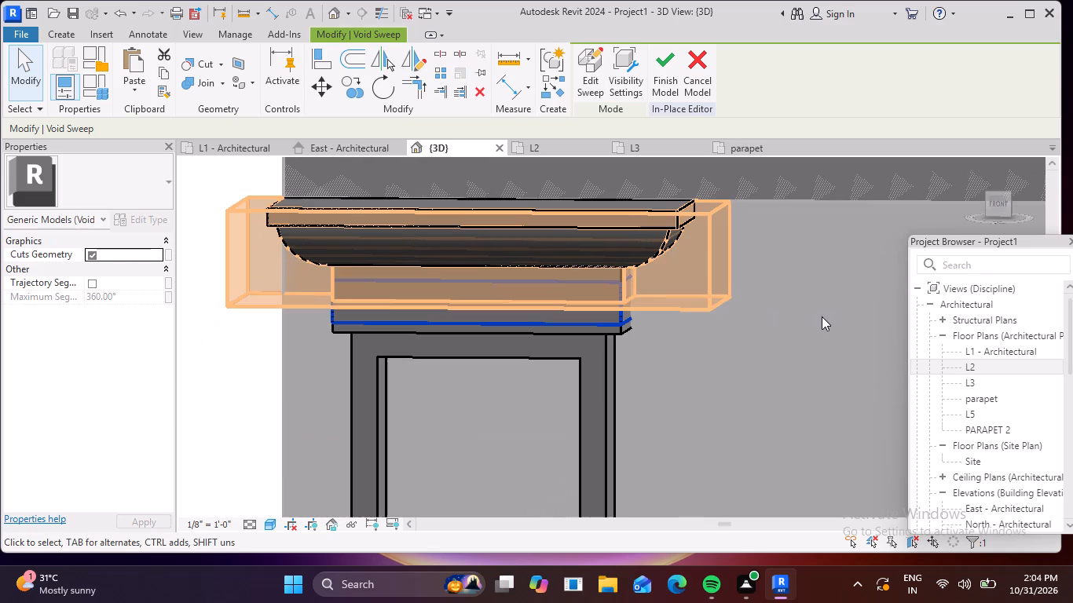
key("Escape")
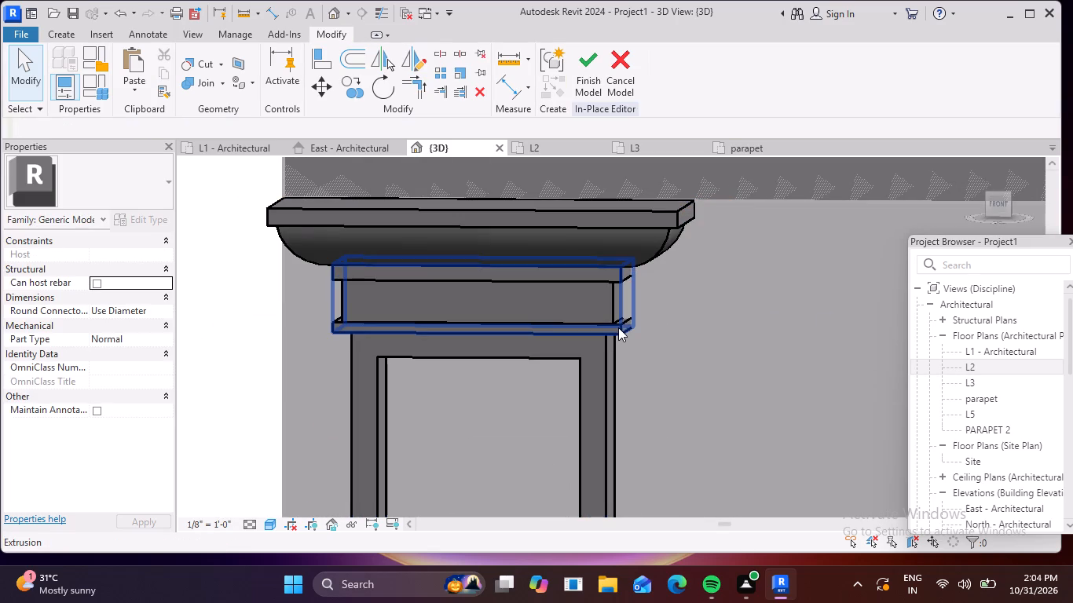
Copy the cap extrusion with its recess void sweep, unconstrained, from the frame's top left corner down to its bottom left outer corner.
scroll(623, 325, "up", 4)
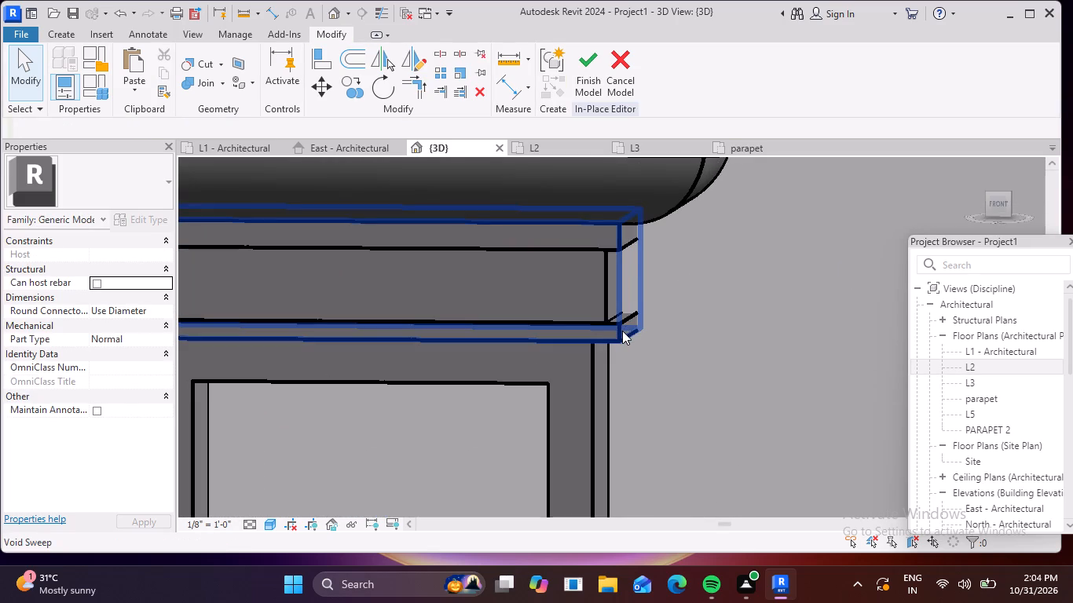
left_click(622, 331)
scroll(596, 351, "down", 5)
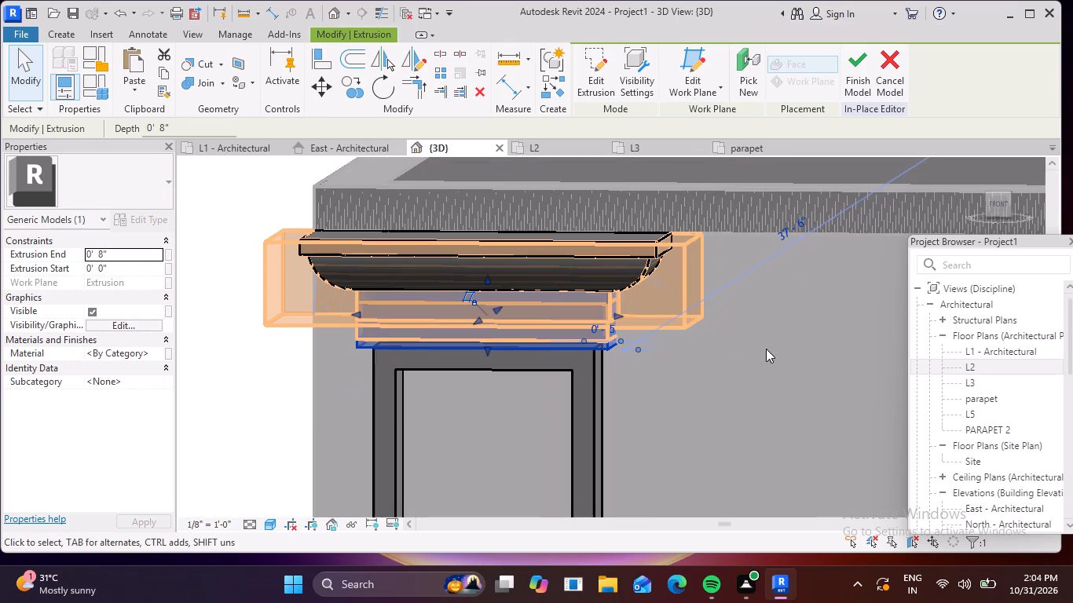
scroll(601, 311, "up", 6, "ctrl")
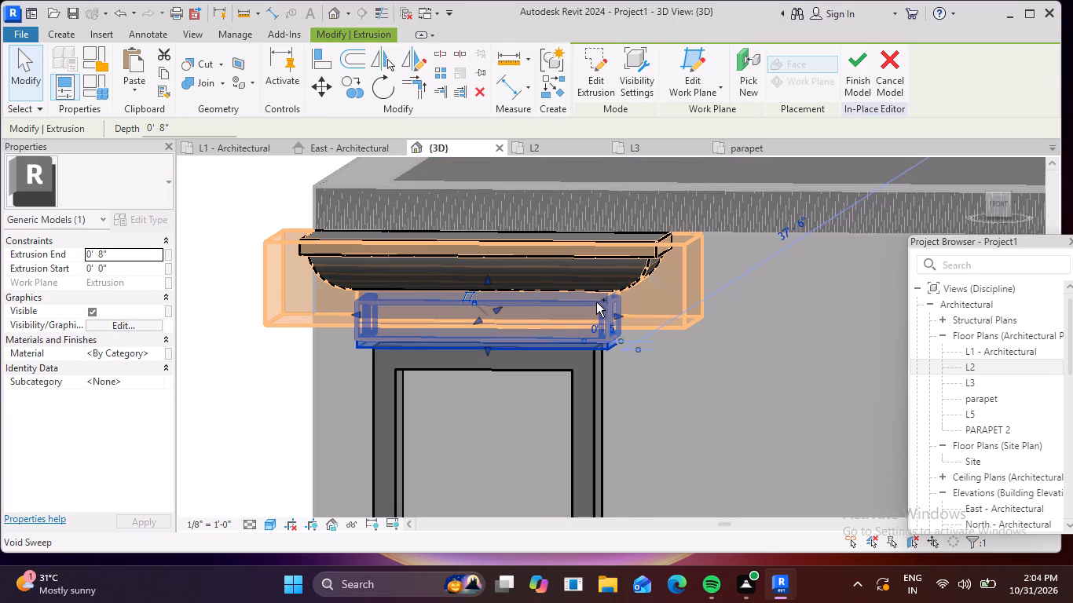
left_click(599, 302, "ctrl")
scroll(652, 345, "down", 5)
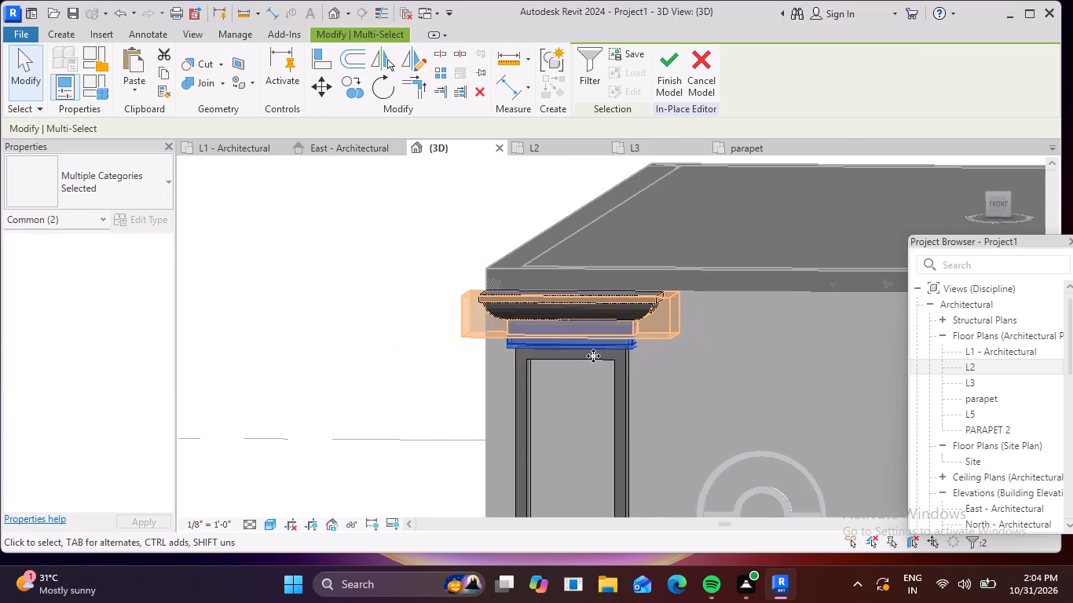
left_click(356, 91)
scroll(531, 278, "up", 6)
scroll(888, 366, "up", 1)
middle_click_drag(871, 362, 859, 270)
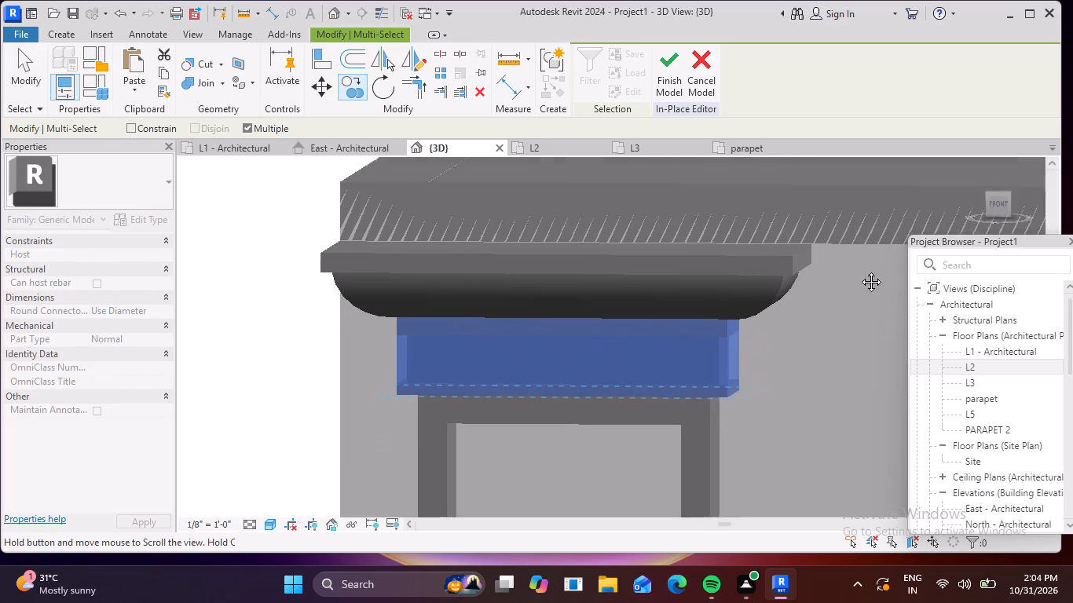
middle_click_drag(859, 270, 893, 160)
scroll(893, 160, "up", 1)
scroll(752, 271, "up", 5)
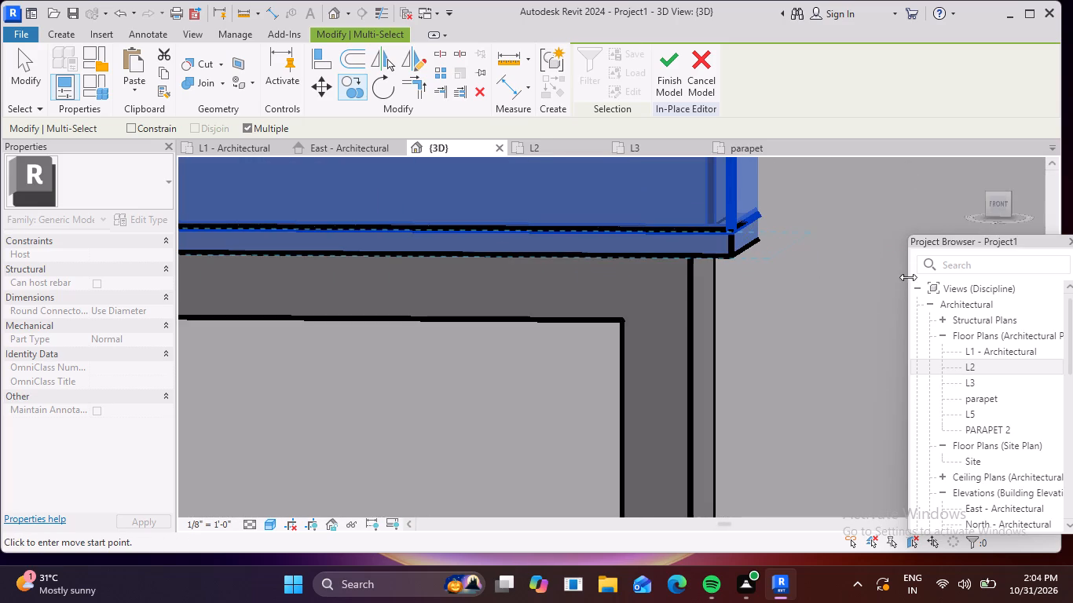
left_click(1003, 199)
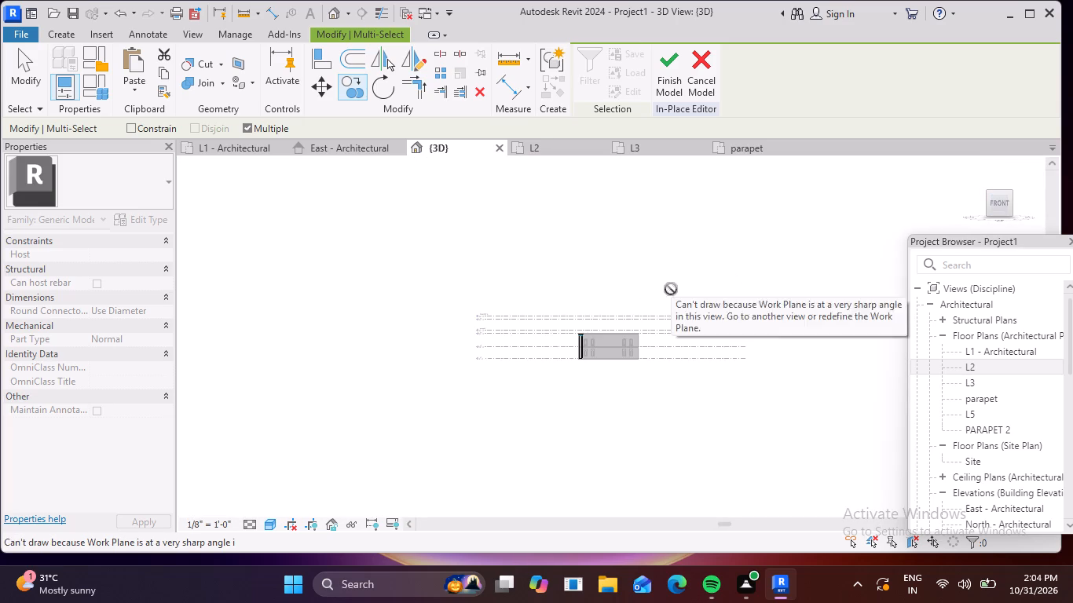
scroll(558, 370, "up", 16)
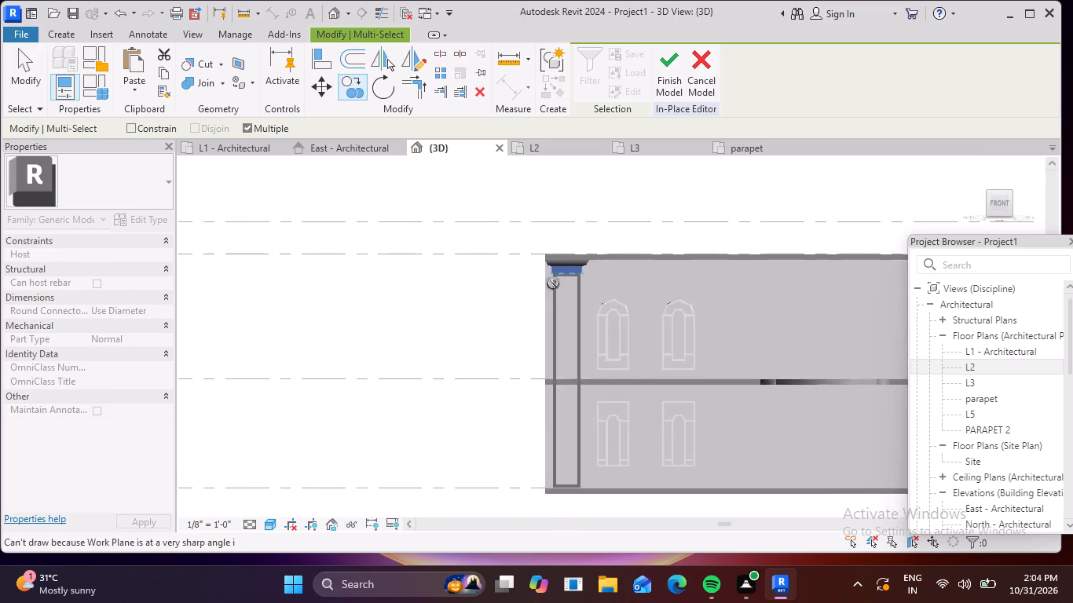
scroll(554, 280, "up", 16)
scroll(546, 255, "up", 8)
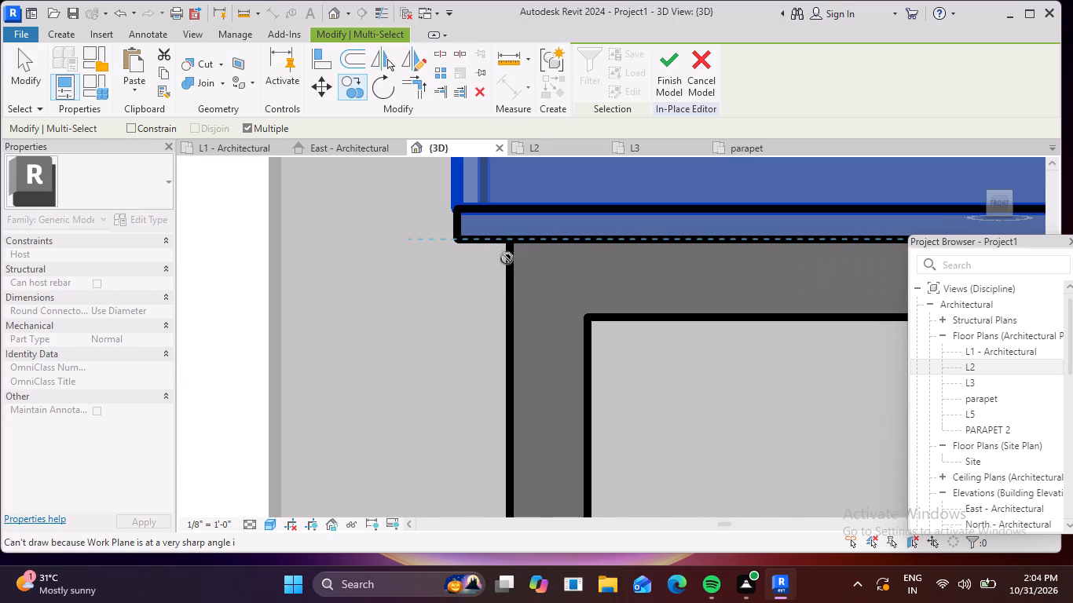
scroll(511, 250, "down", 7)
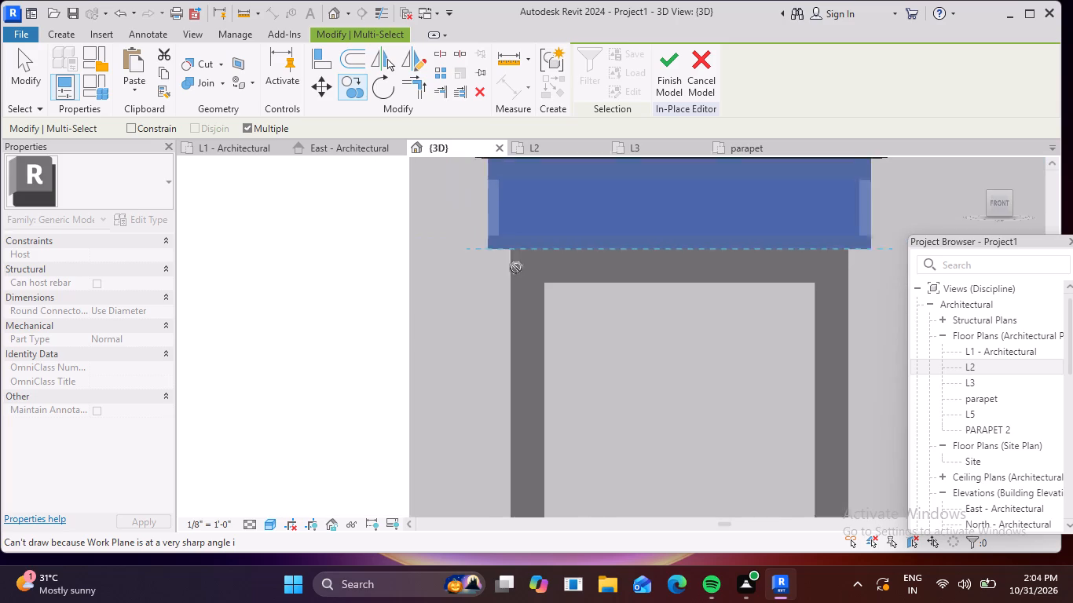
left_click(353, 92)
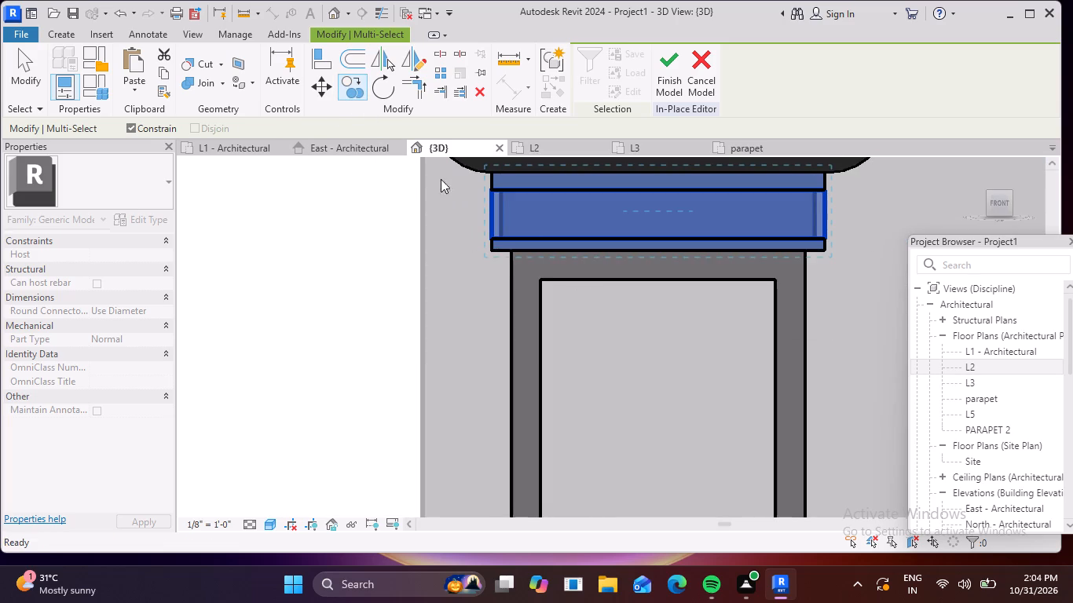
scroll(511, 251, "up", 6)
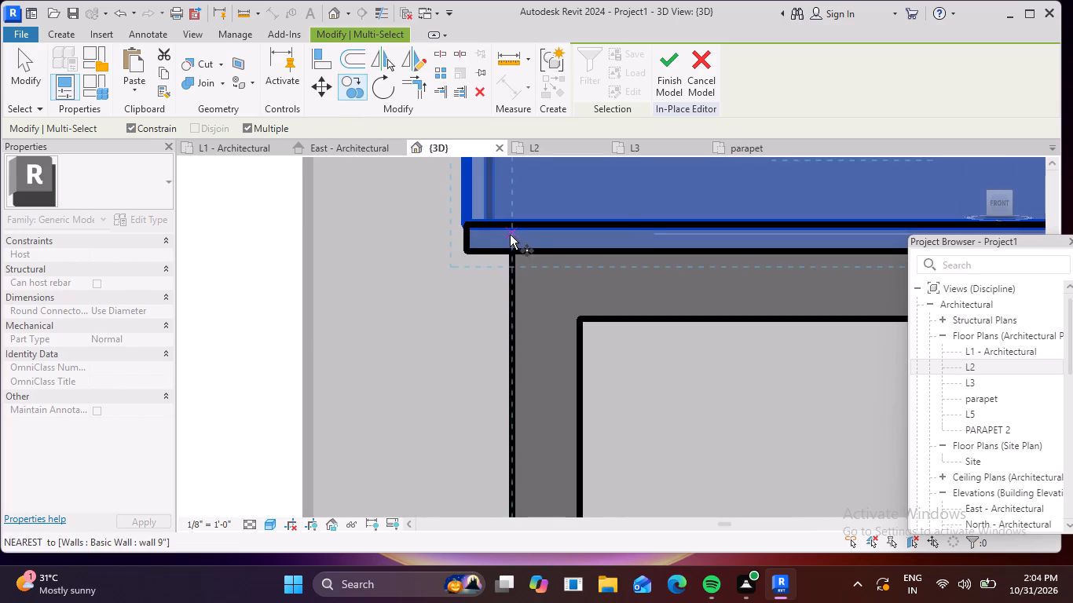
left_click(511, 253)
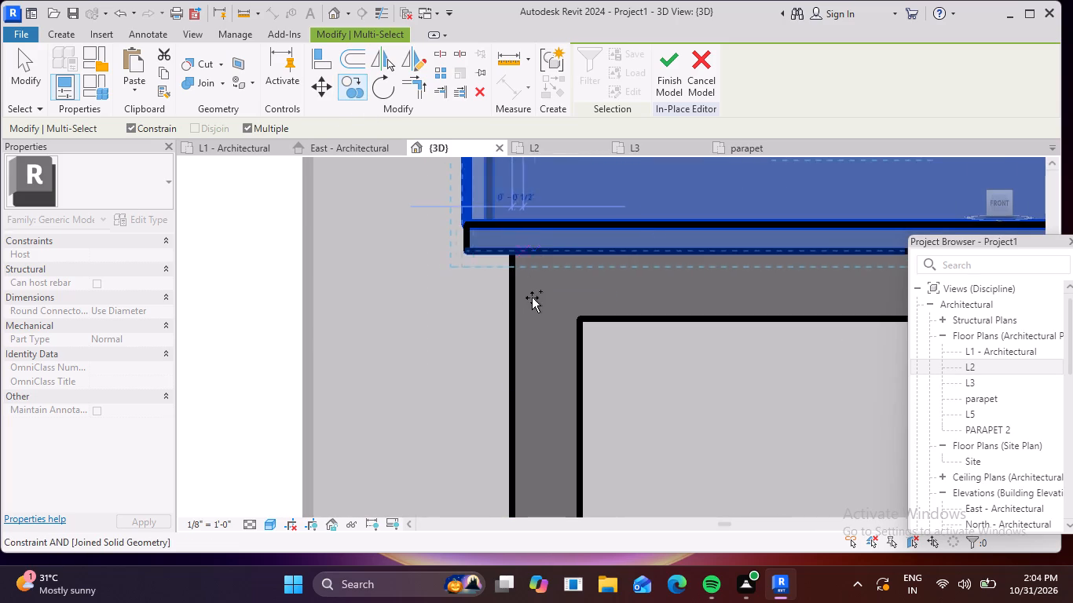
scroll(543, 311, "down", 4)
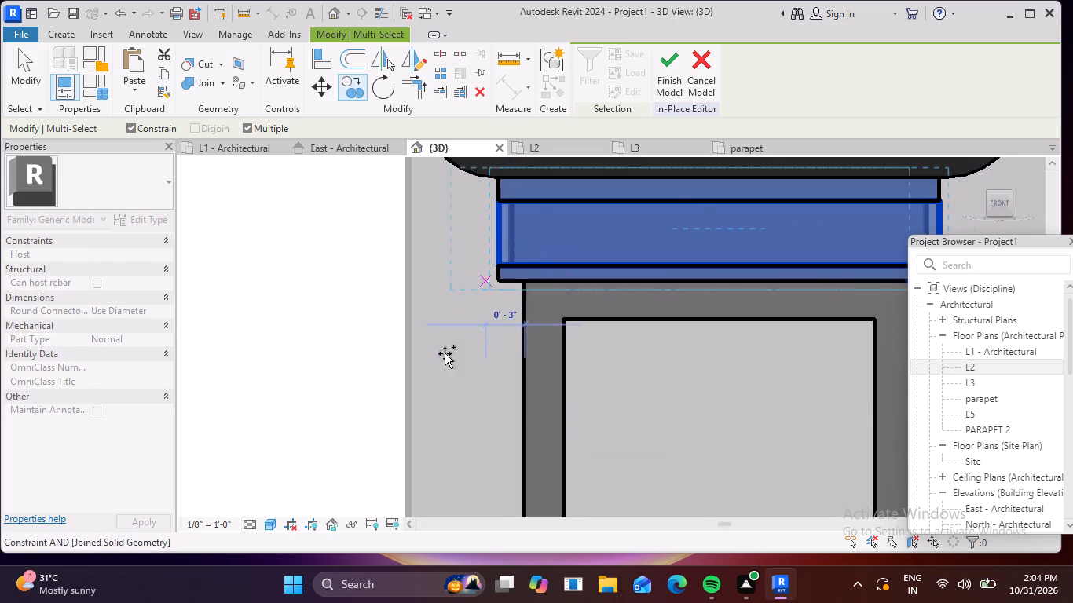
left_click(135, 126)
scroll(416, 294, "down", 5)
middle_click_drag(643, 427, 640, 426)
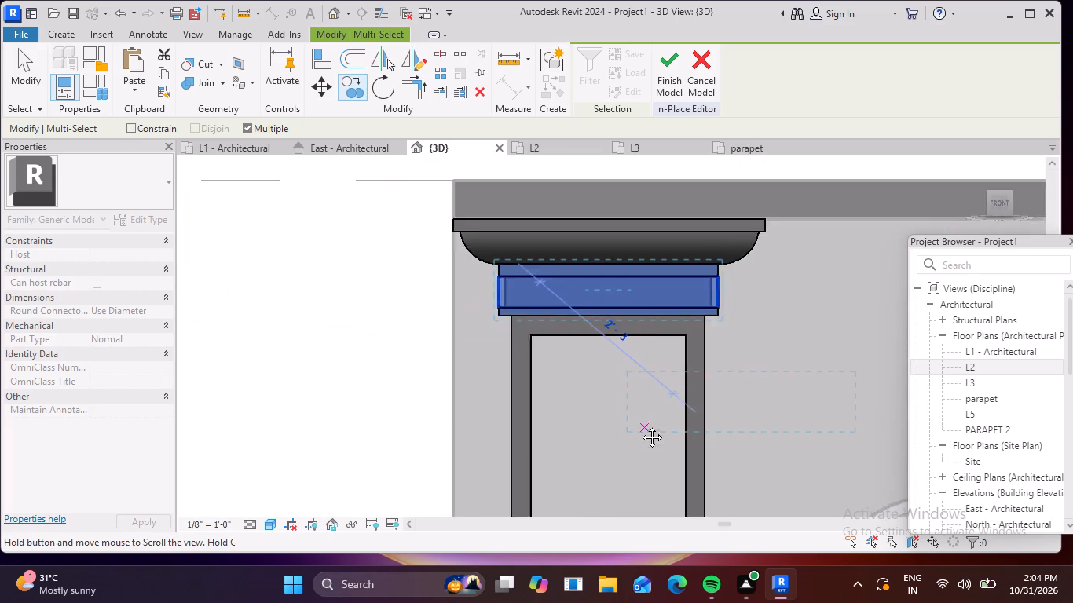
middle_click_drag(640, 426, 518, 163)
scroll(517, 159, "up", 1)
scroll(522, 285, "down", 4)
middle_click_drag(492, 370, 536, 256)
middle_click_drag(497, 408, 524, 272)
middle_click_drag(518, 386, 565, 217)
scroll(551, 292, "down", 5)
middle_click_drag(562, 380, 570, 230)
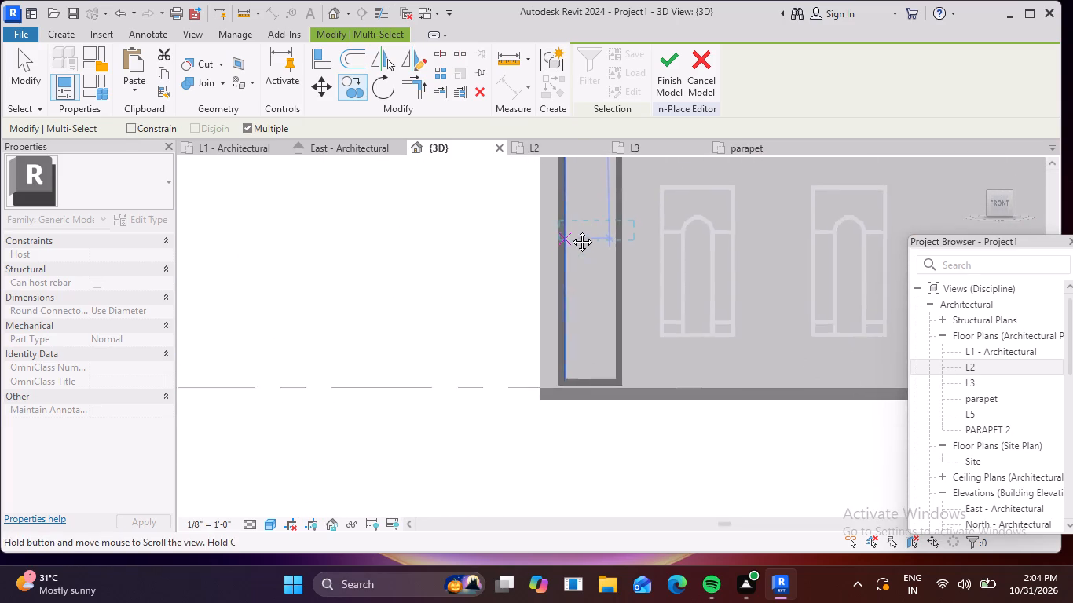
middle_click_drag(570, 230, 570, 229)
scroll(569, 405, "up", 14)
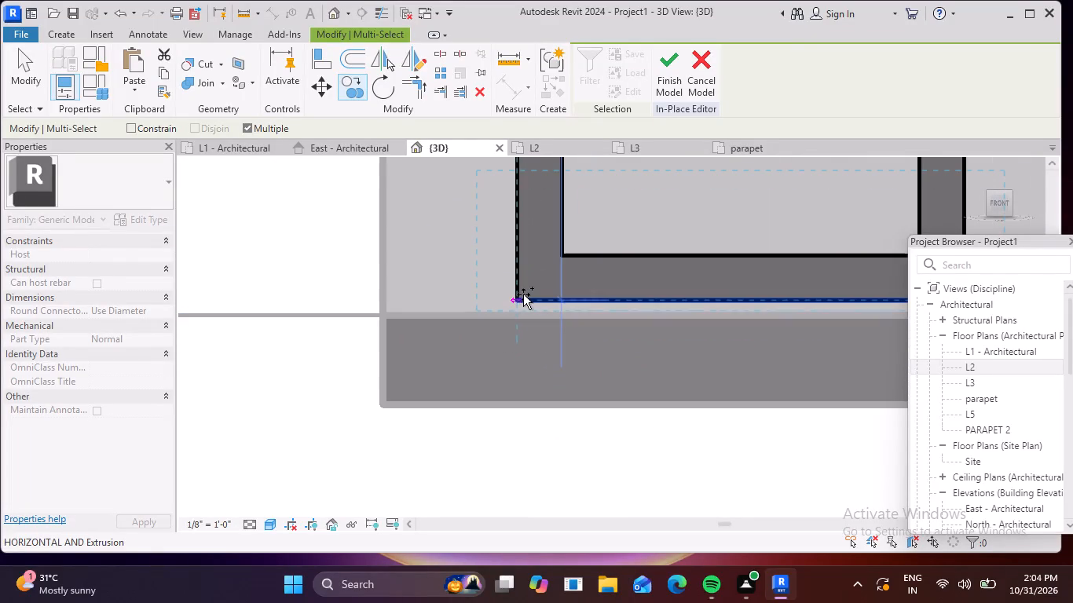
left_click(516, 296)
key("Escape")
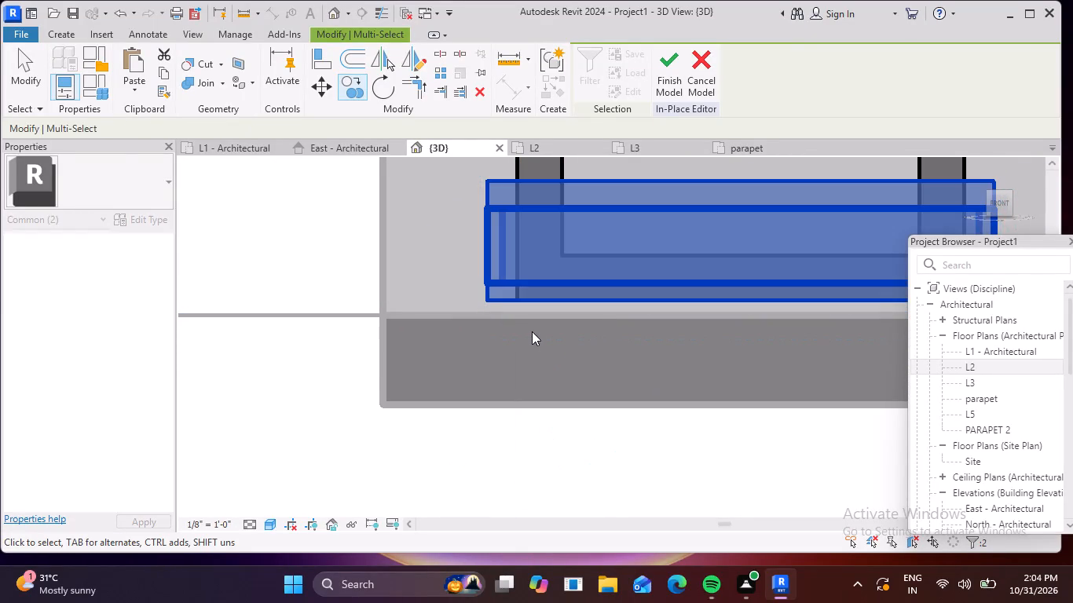
key("Escape")
scroll(539, 331, "down", 6)
middle_click_drag(580, 298, 558, 290)
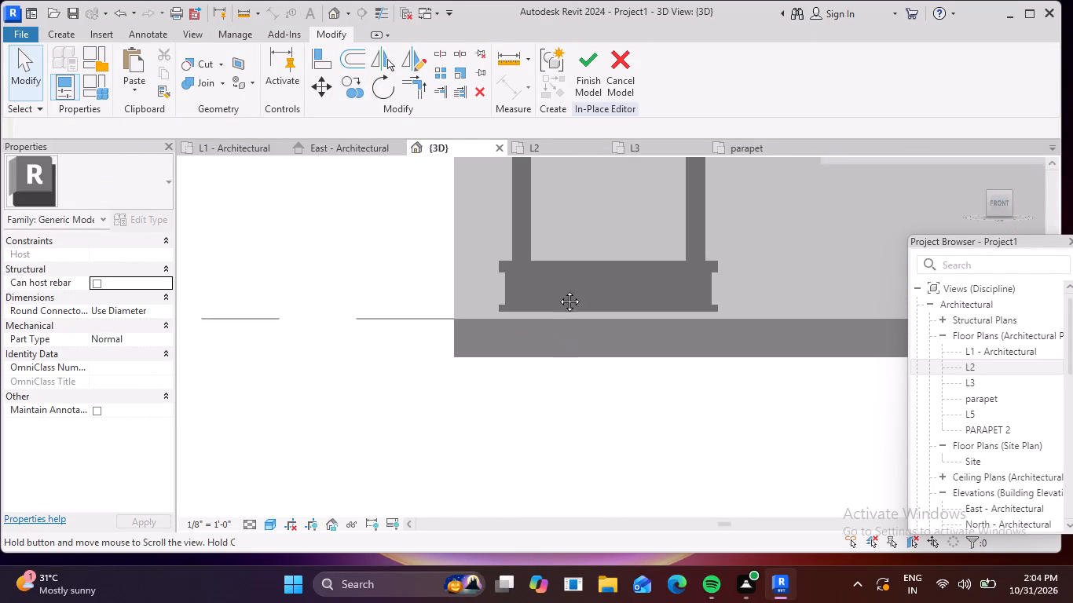
middle_click_drag(558, 290, 539, 290)
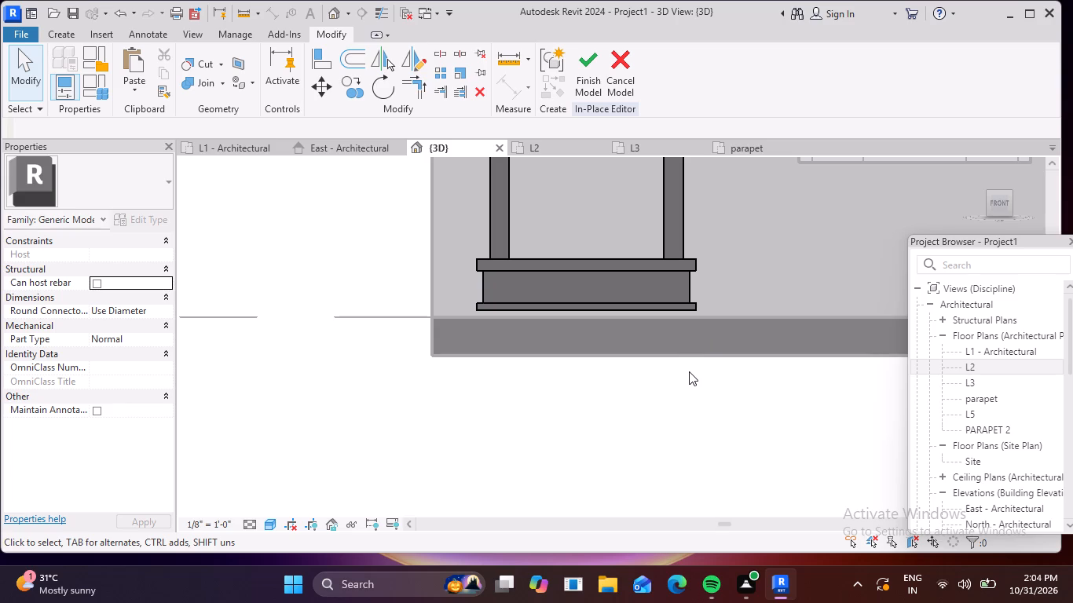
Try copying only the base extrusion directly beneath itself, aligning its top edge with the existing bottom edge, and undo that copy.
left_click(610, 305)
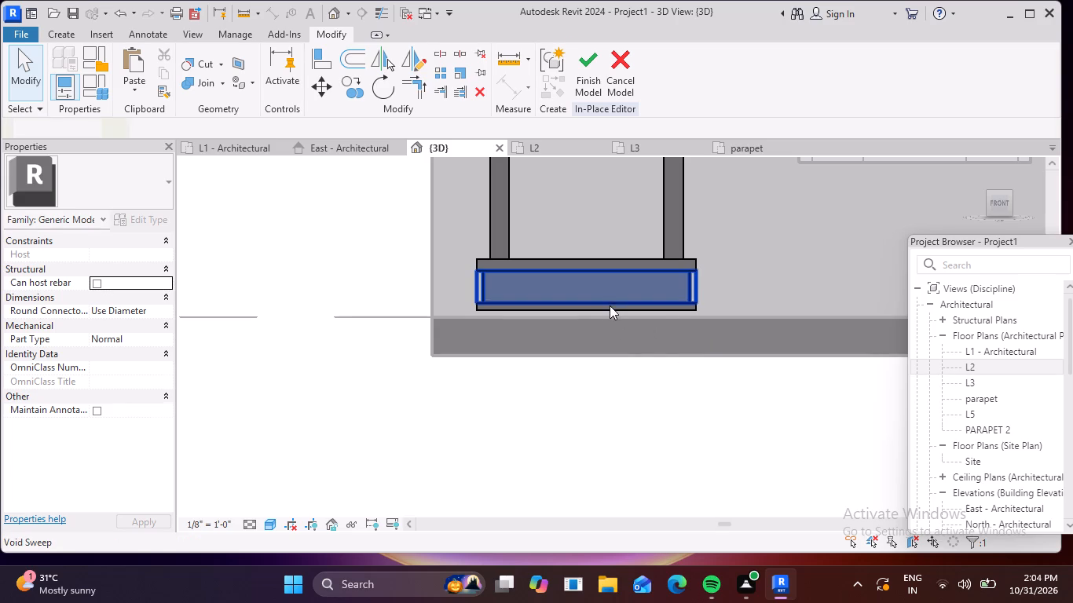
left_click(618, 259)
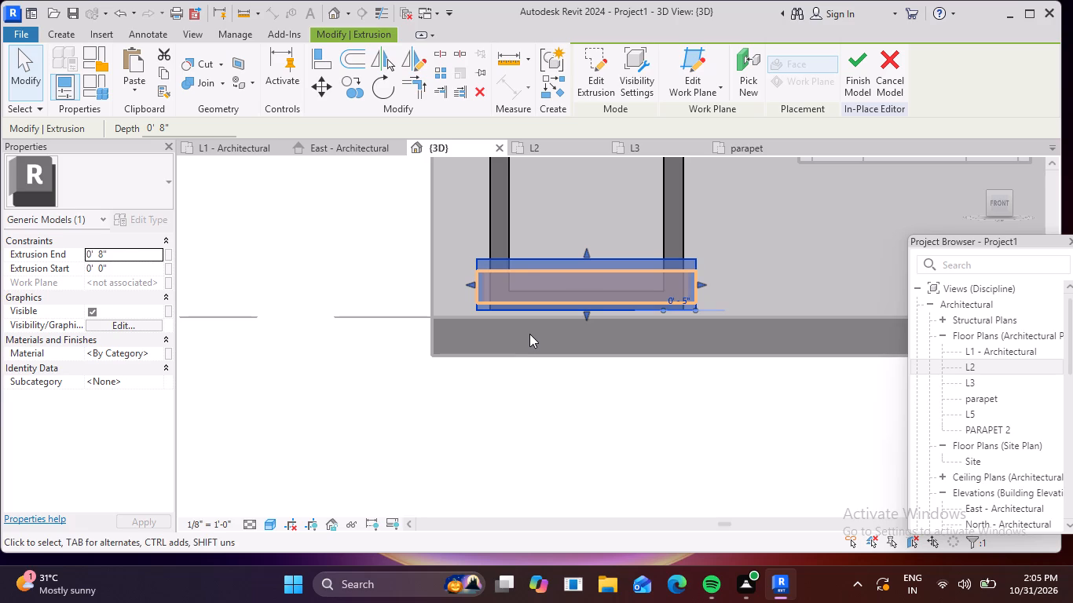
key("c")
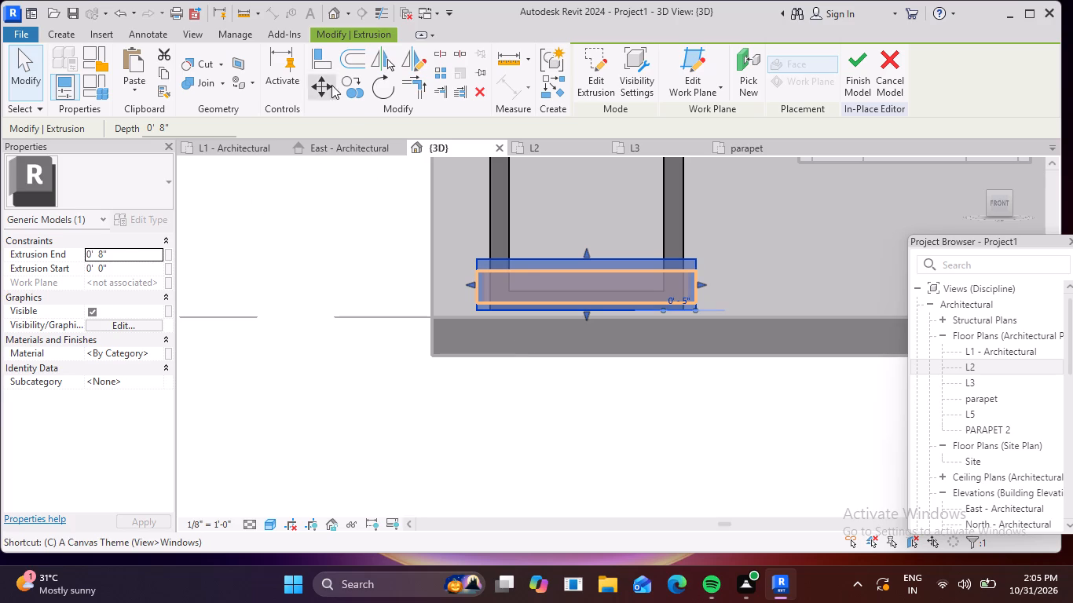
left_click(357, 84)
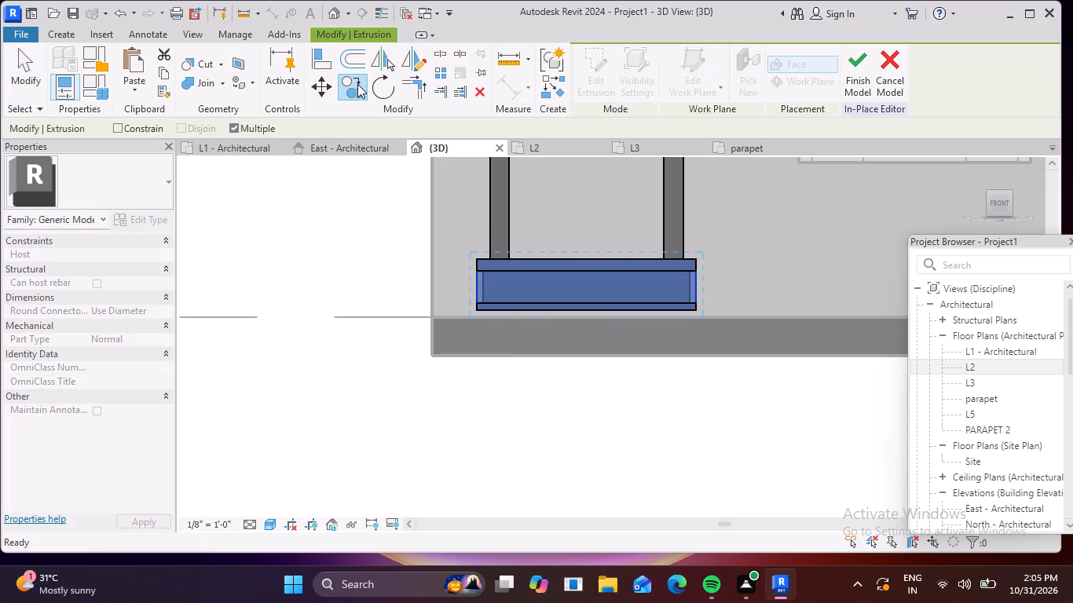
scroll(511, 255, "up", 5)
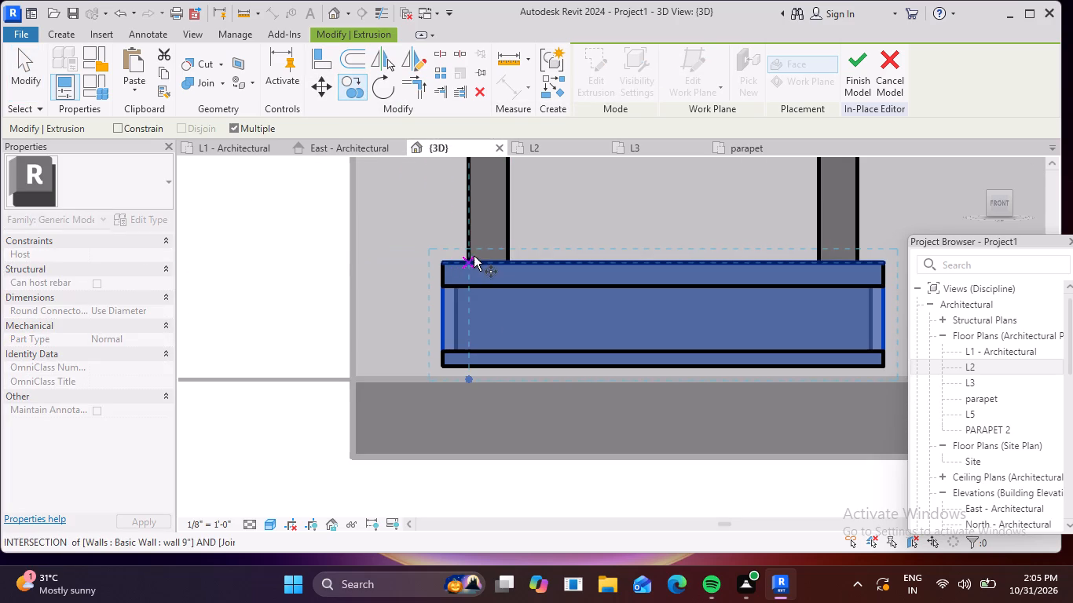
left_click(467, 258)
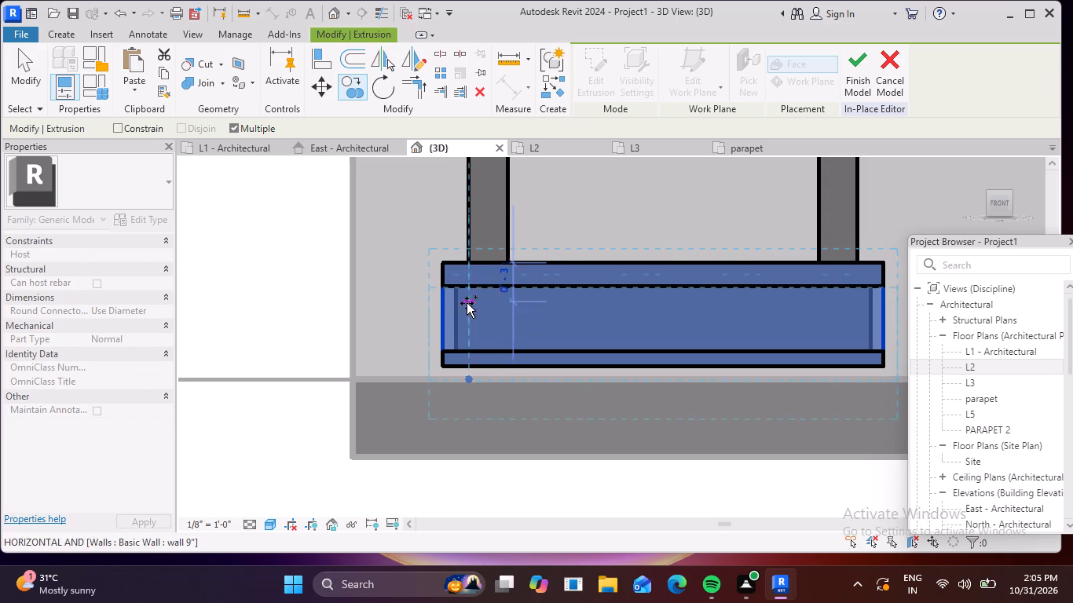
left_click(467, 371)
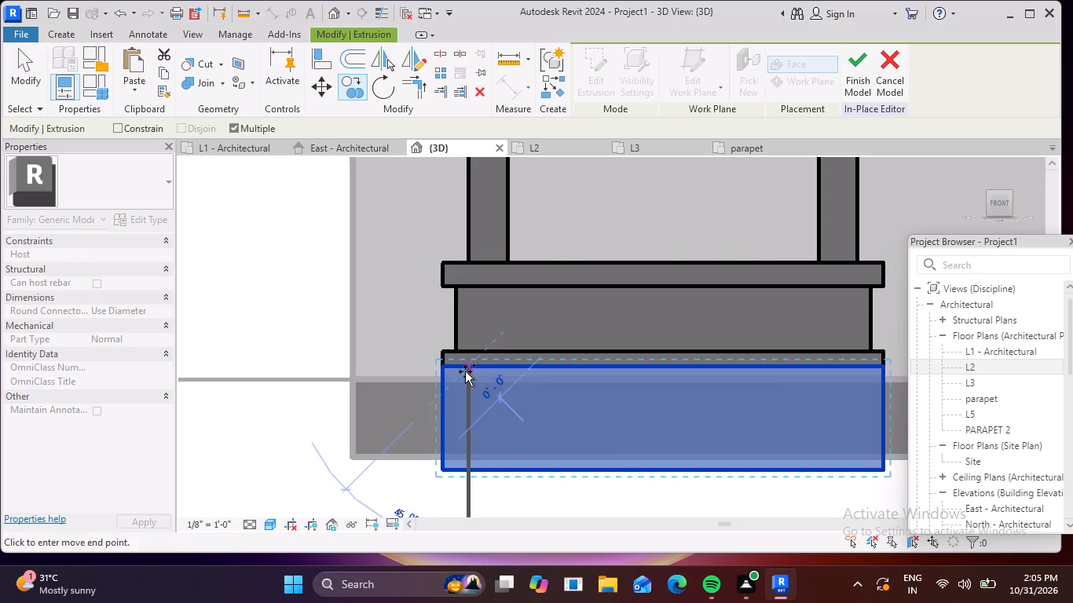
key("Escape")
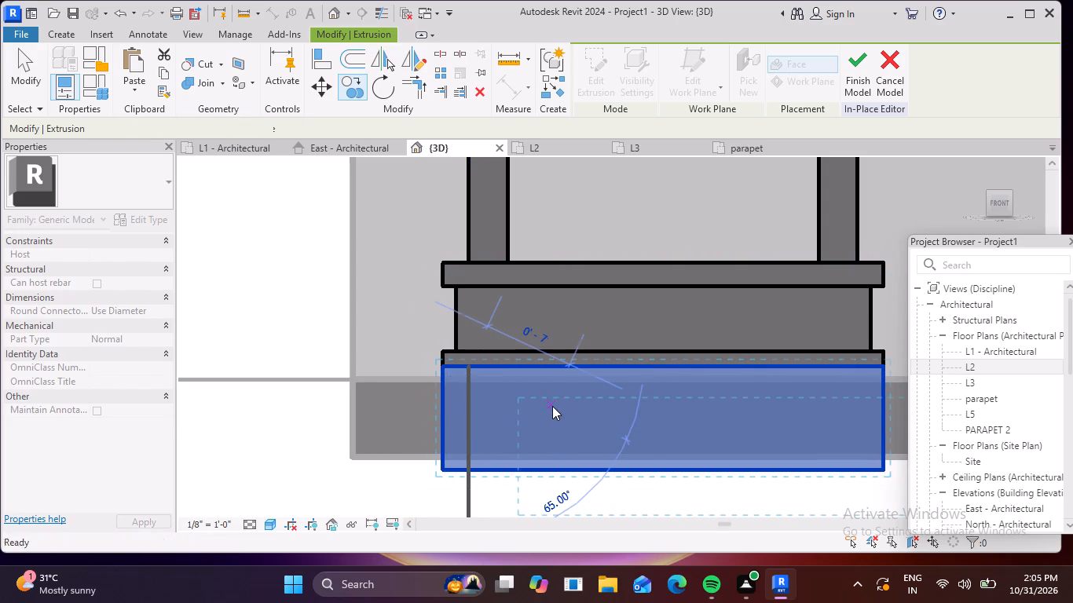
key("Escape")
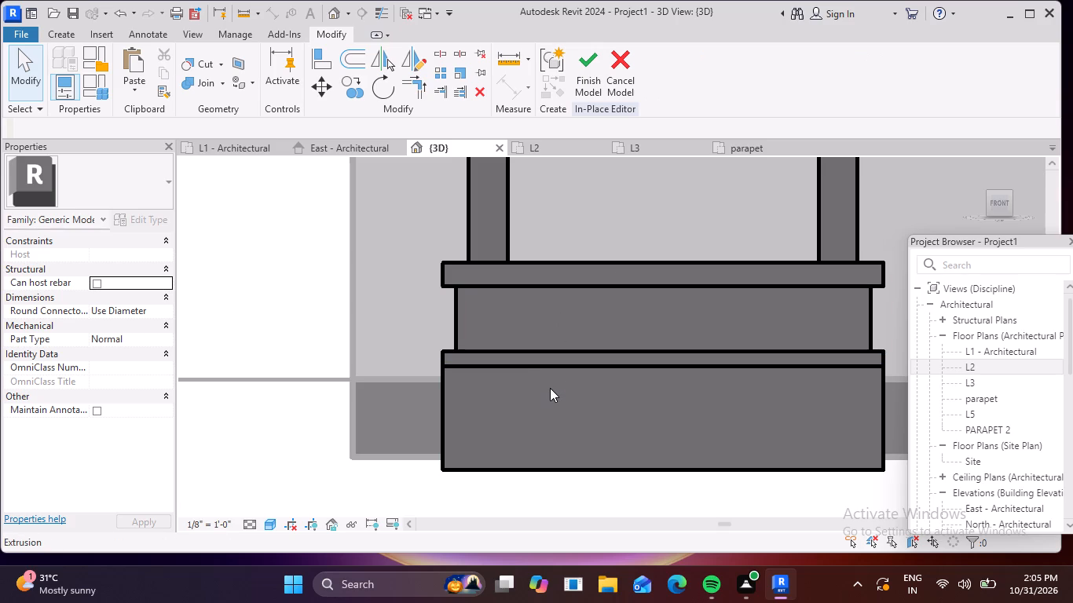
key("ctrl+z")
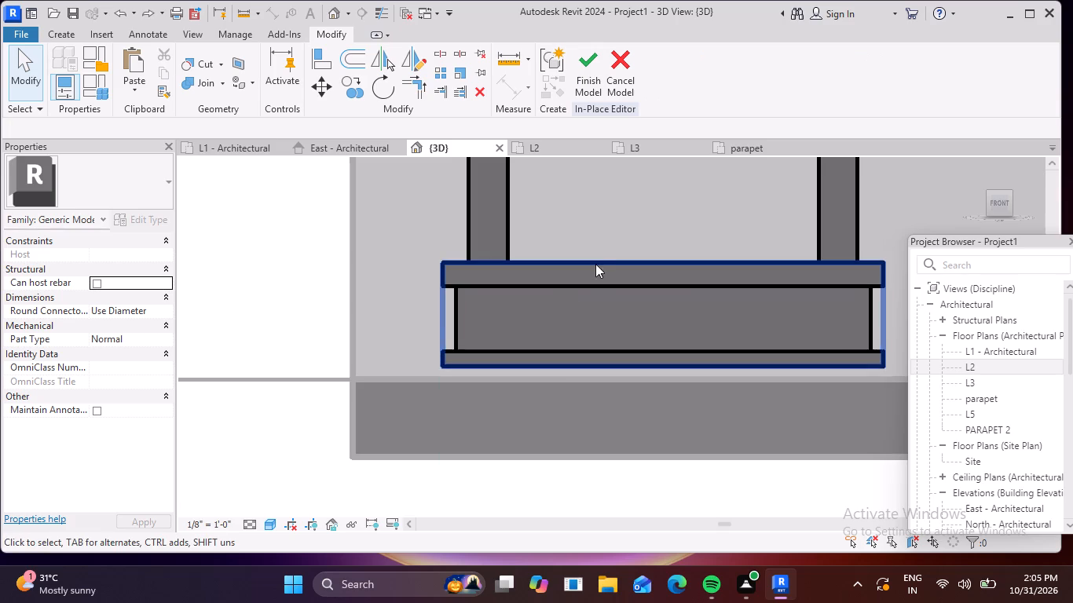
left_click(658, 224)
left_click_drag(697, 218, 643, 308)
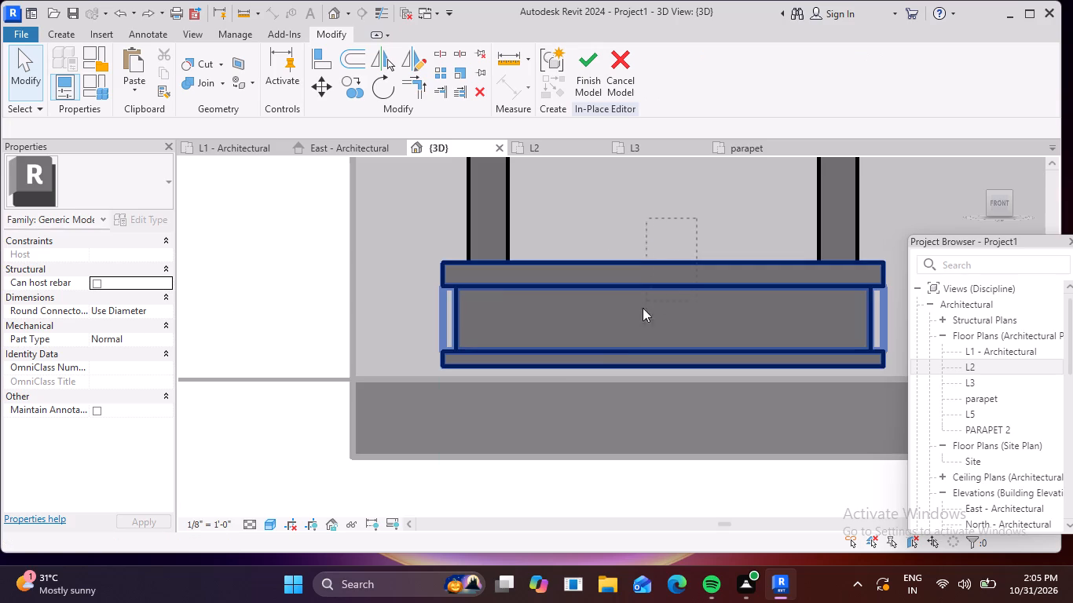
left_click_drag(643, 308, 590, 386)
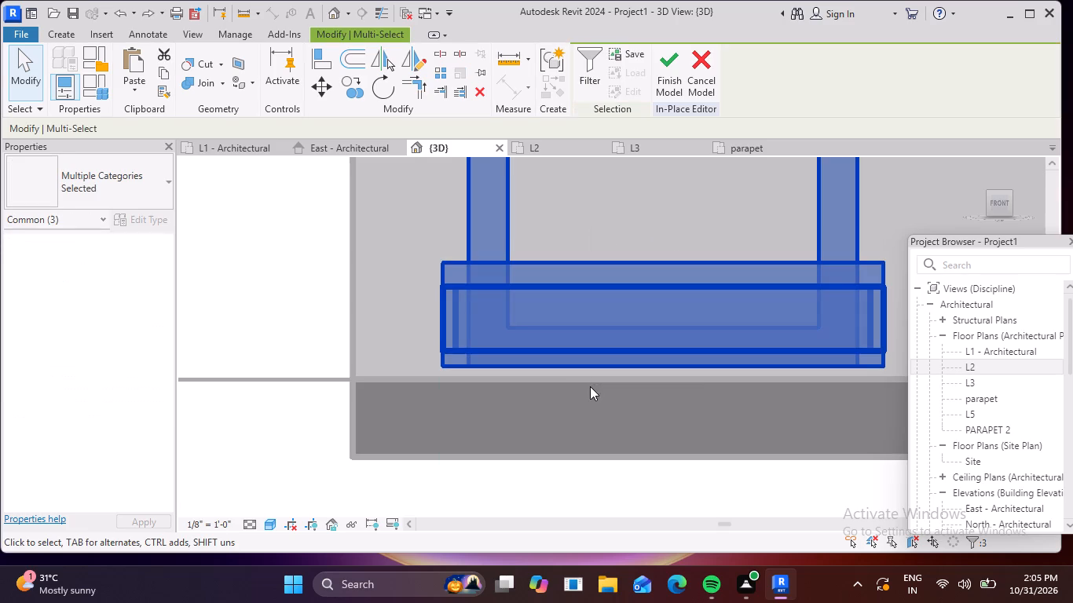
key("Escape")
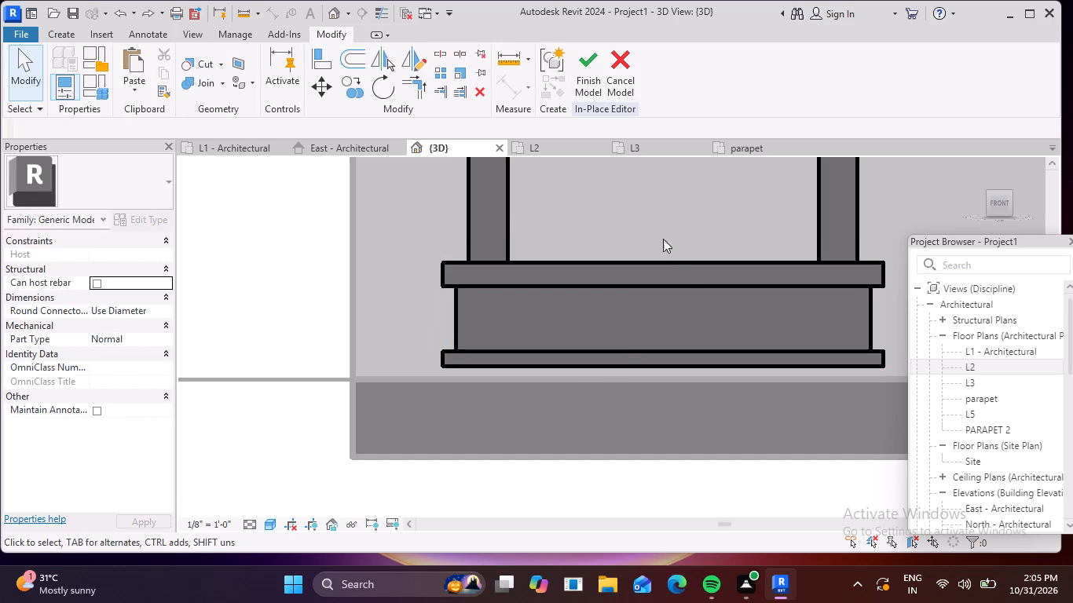
Move the recessed base extrusion straight down 0' 8", from its top edge to its bottom edge, so it sits under the frame.
left_click(687, 265)
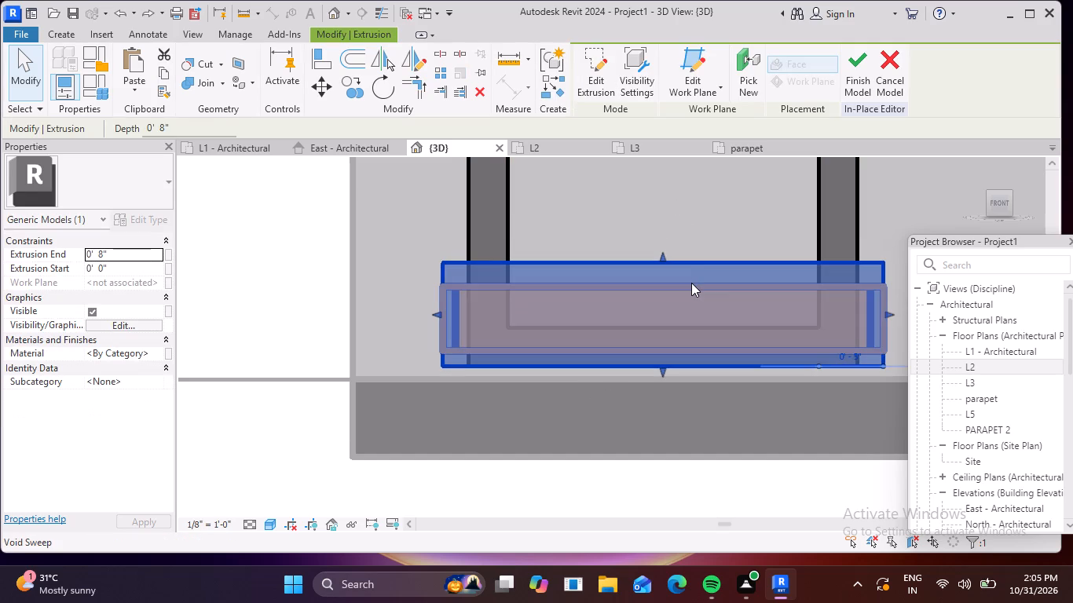
key("Escape")
left_click(691, 283)
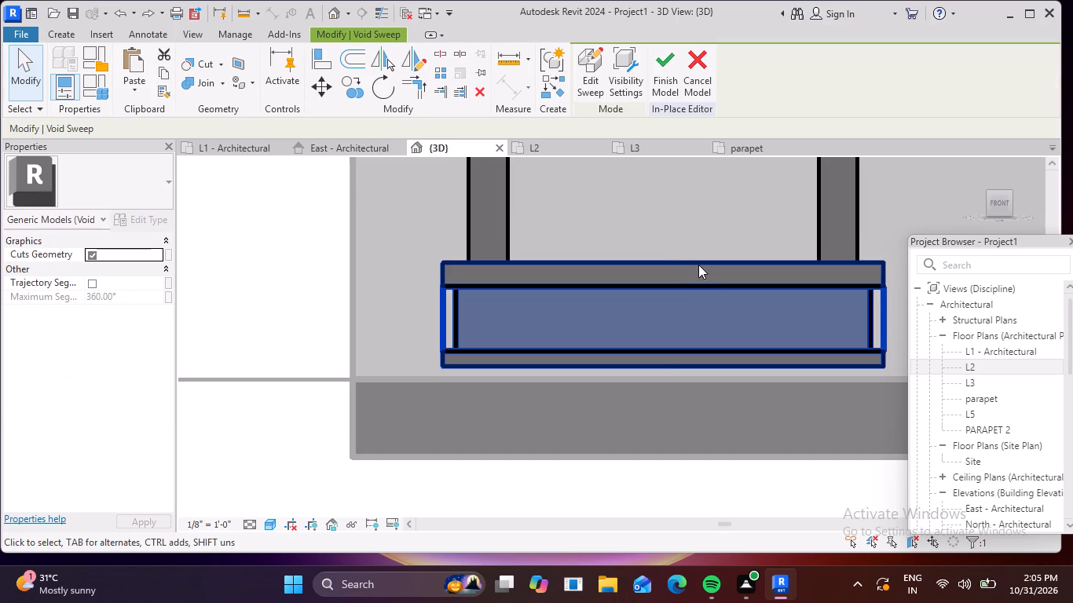
left_click(699, 264)
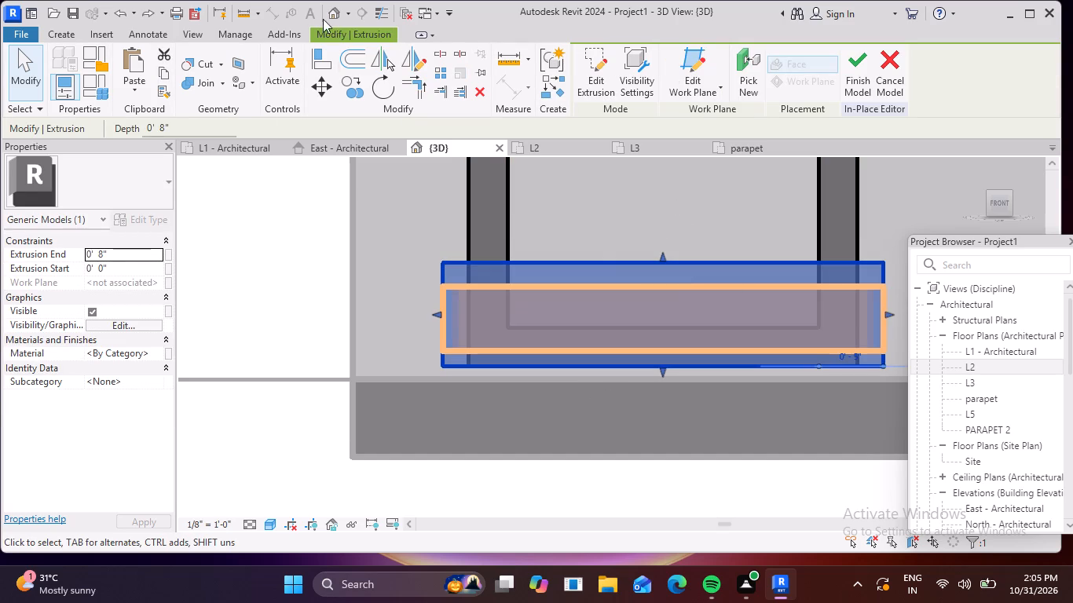
left_click(326, 84)
scroll(445, 218, "up", 3)
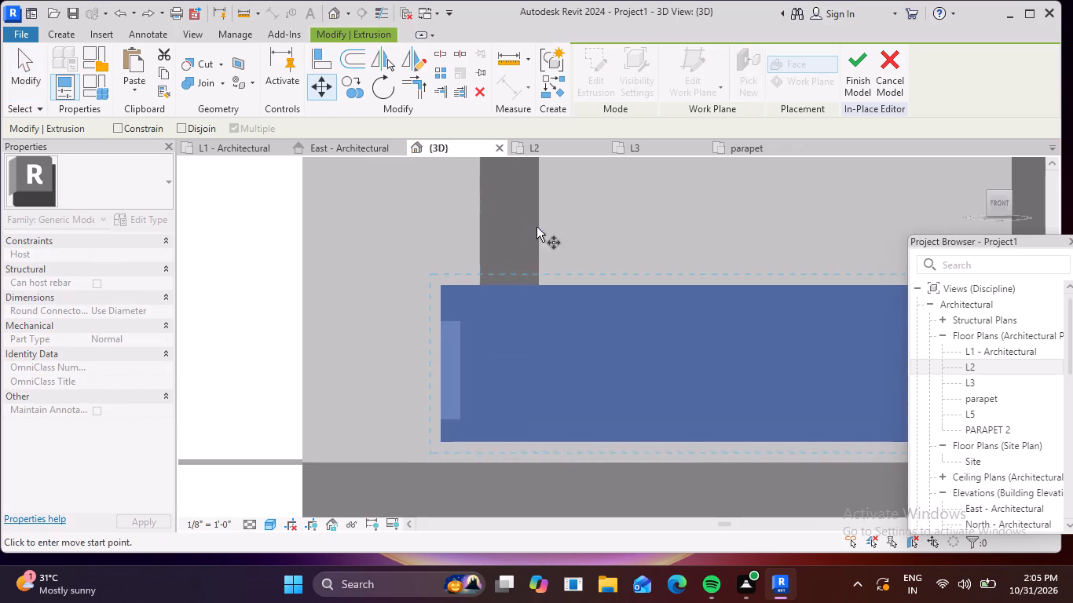
middle_click_drag(577, 229, 532, 114)
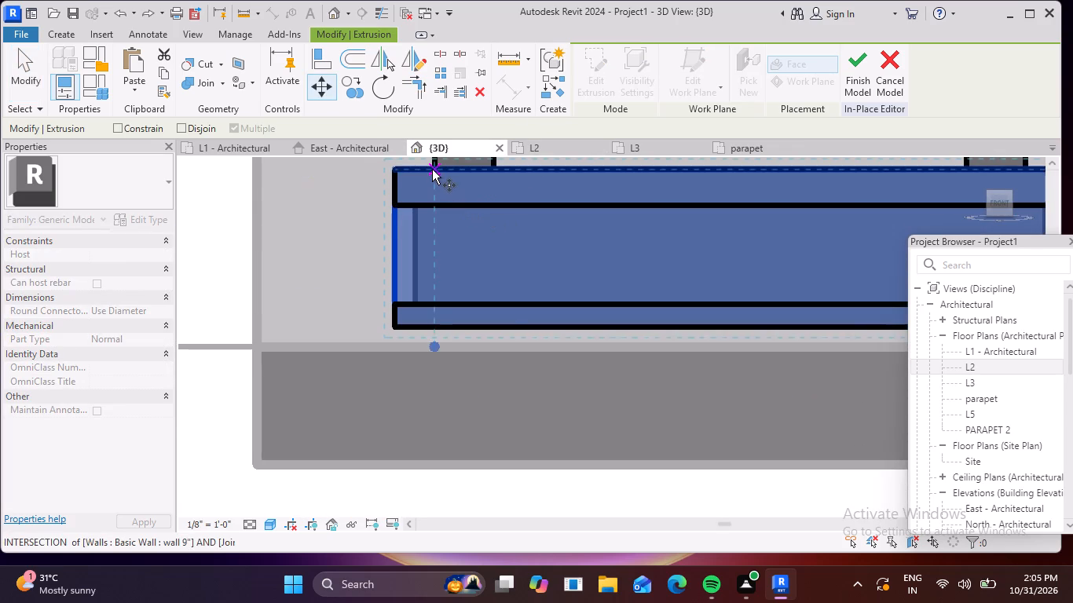
left_click(432, 170)
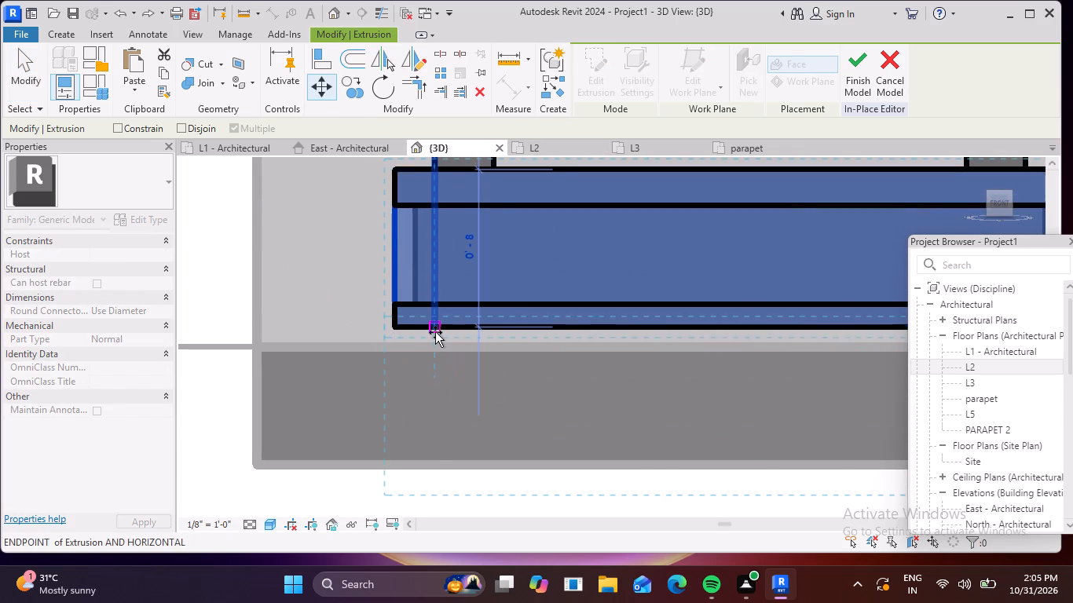
left_click(438, 332)
scroll(444, 334, "down", 6)
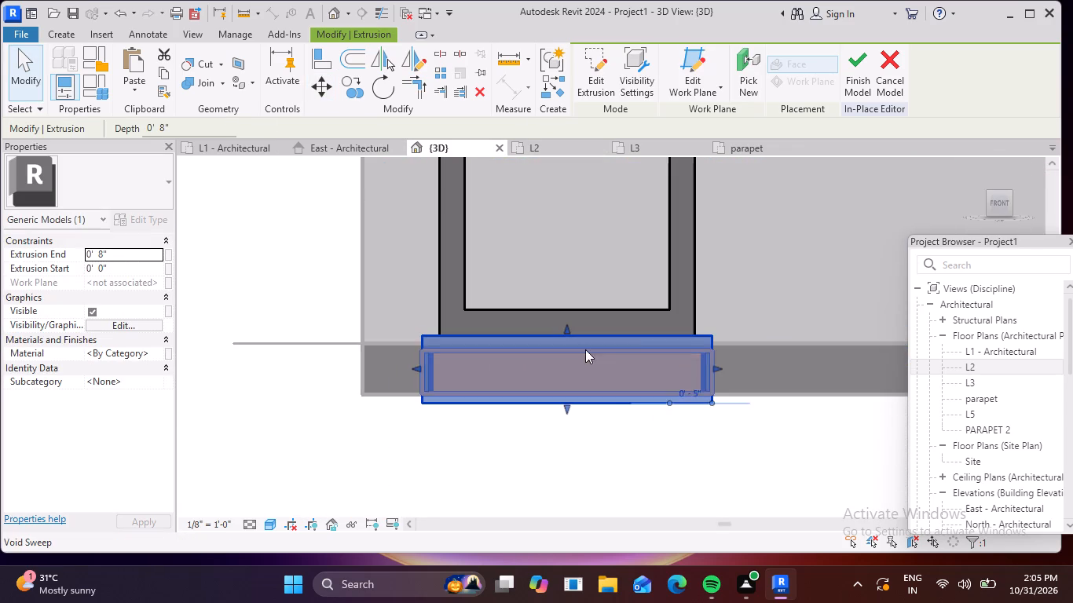
key("Escape")
key("Escape")
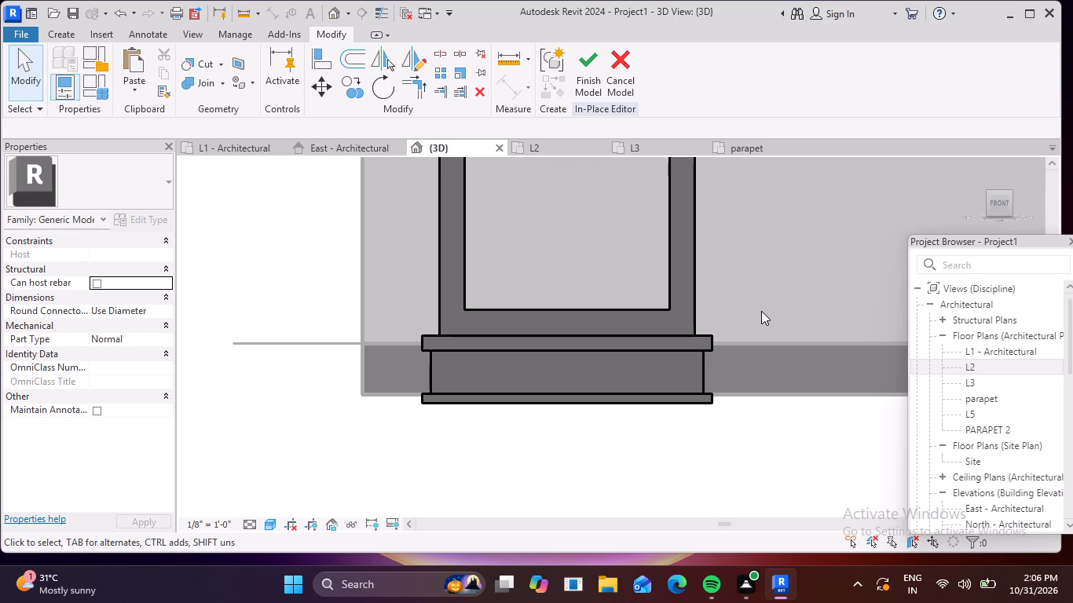
Try to dimension the gap between the frame's right strip and the neighbouring window.
key("d")
type("I")
key("space")
scroll(774, 266, "down", 4)
middle_click_drag(790, 260, 563, 515)
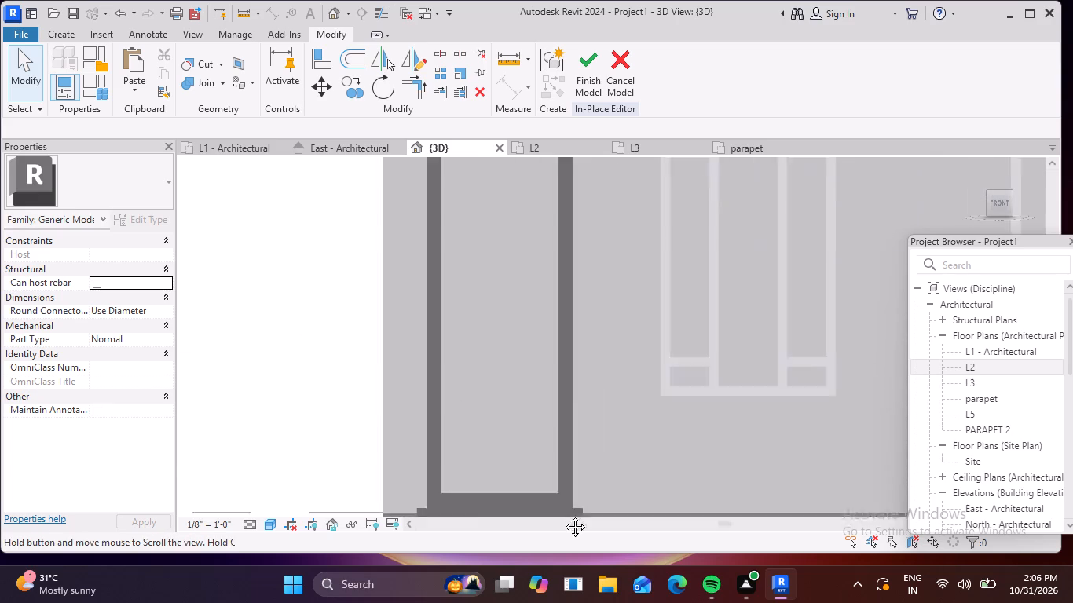
middle_click_drag(563, 515, 555, 520)
middle_click(552, 520)
scroll(522, 321, "up", 3)
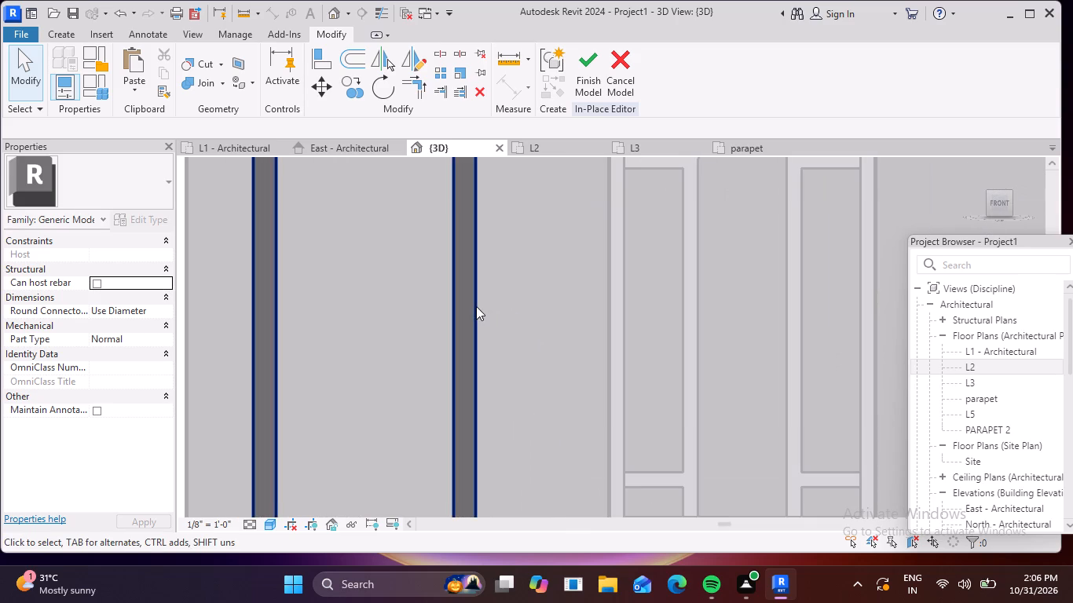
left_click(476, 306)
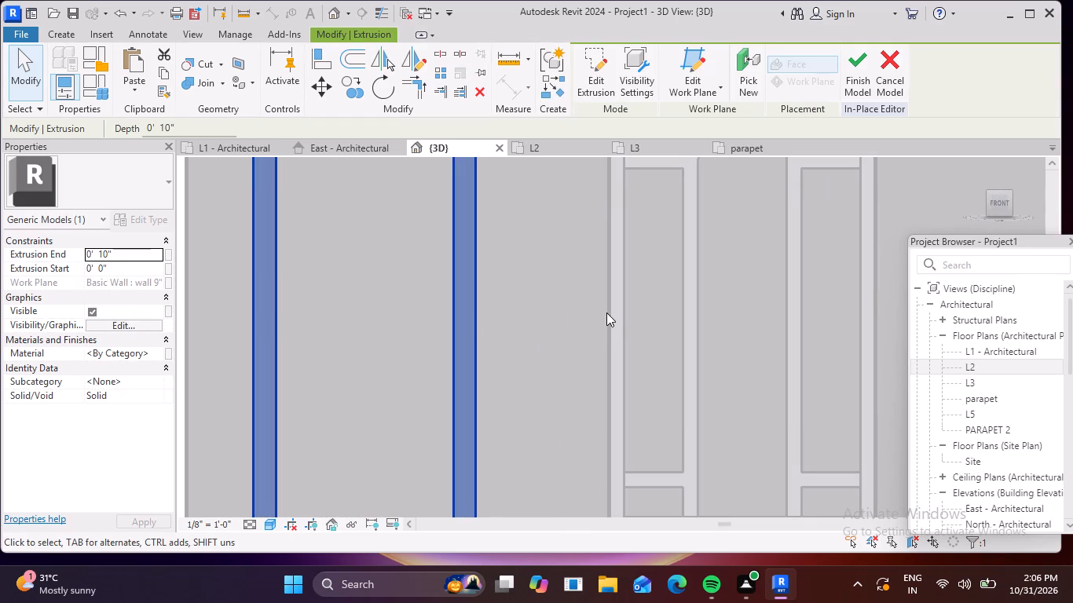
left_click(606, 312)
key("Escape")
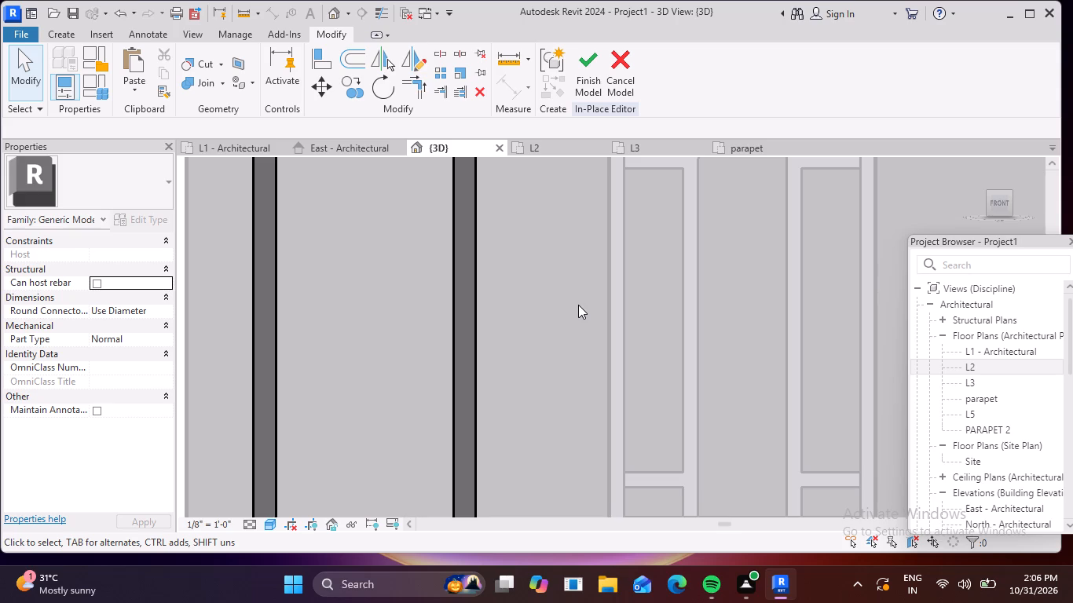
Finish the in-place model of the strip frame with its cap and base.
scroll(564, 306, "down", 9)
middle_click_drag(602, 272, 576, 359)
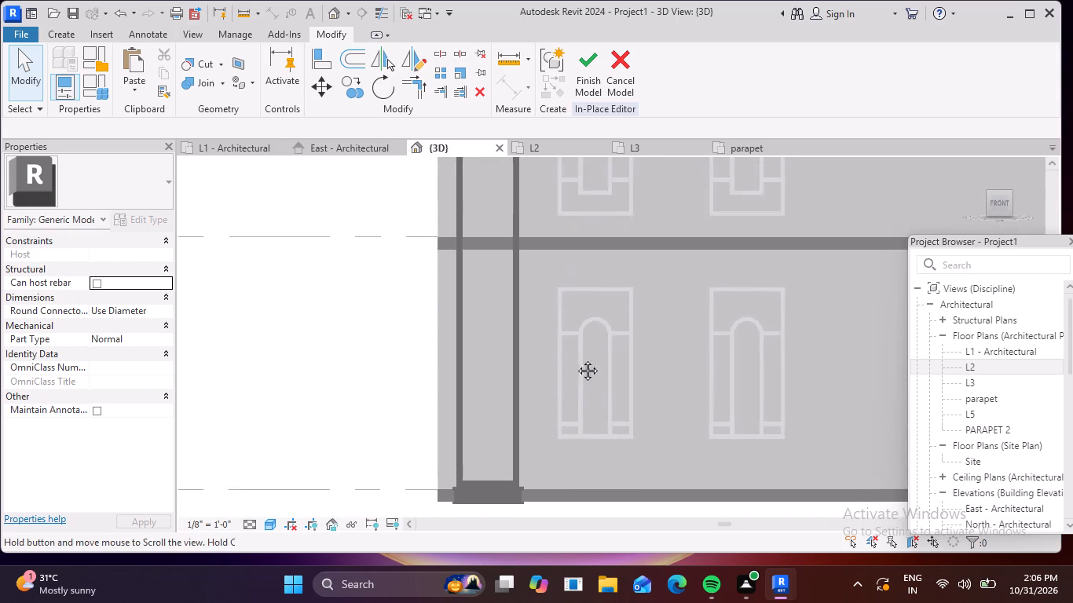
middle_click_drag(576, 359, 575, 360)
scroll(588, 331, "down", 6)
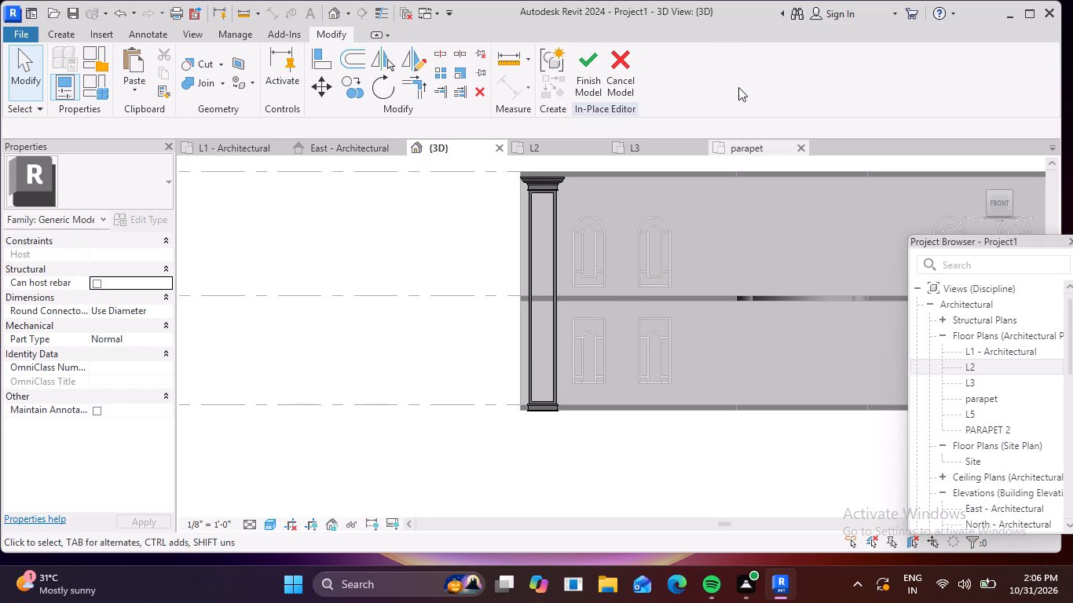
left_click(588, 78)
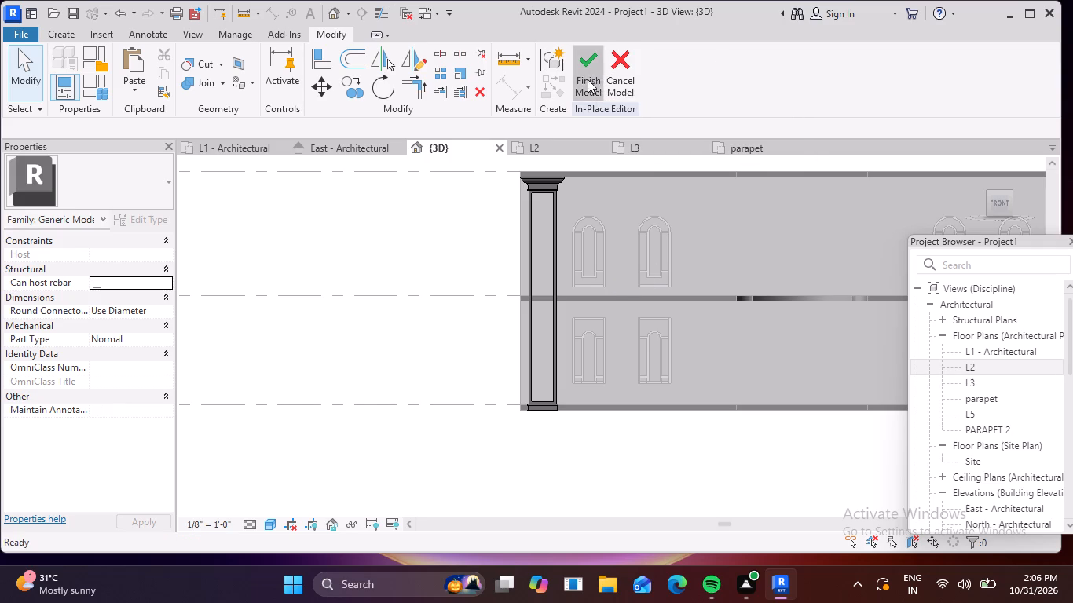
Try to dimension the gap between the finished frame's right strip and the nearest upper arched window's curtain wall.
scroll(610, 268, "up", 5)
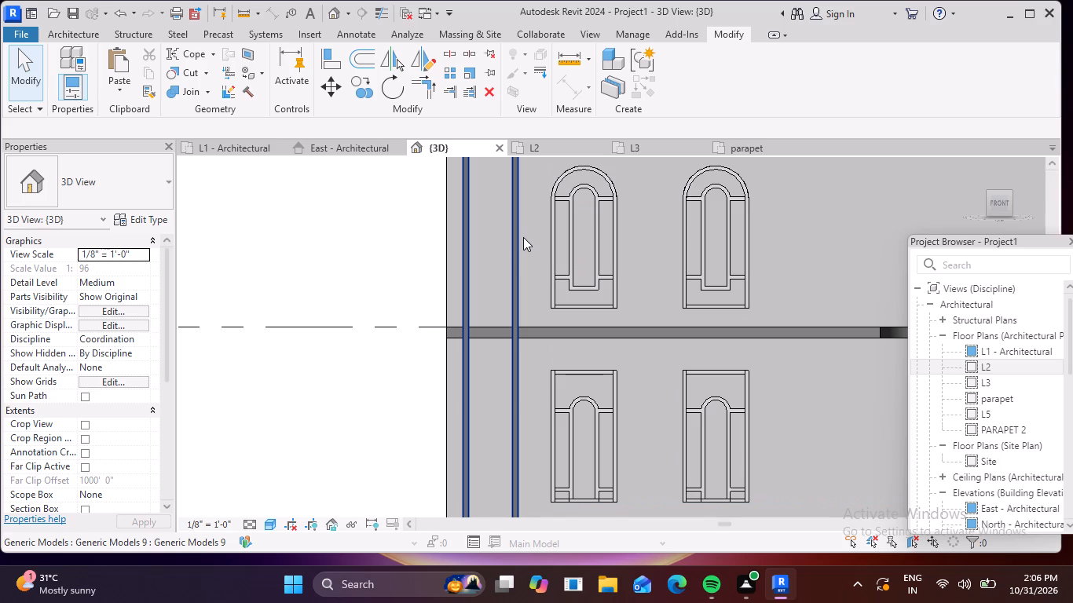
scroll(481, 239, "down", 5)
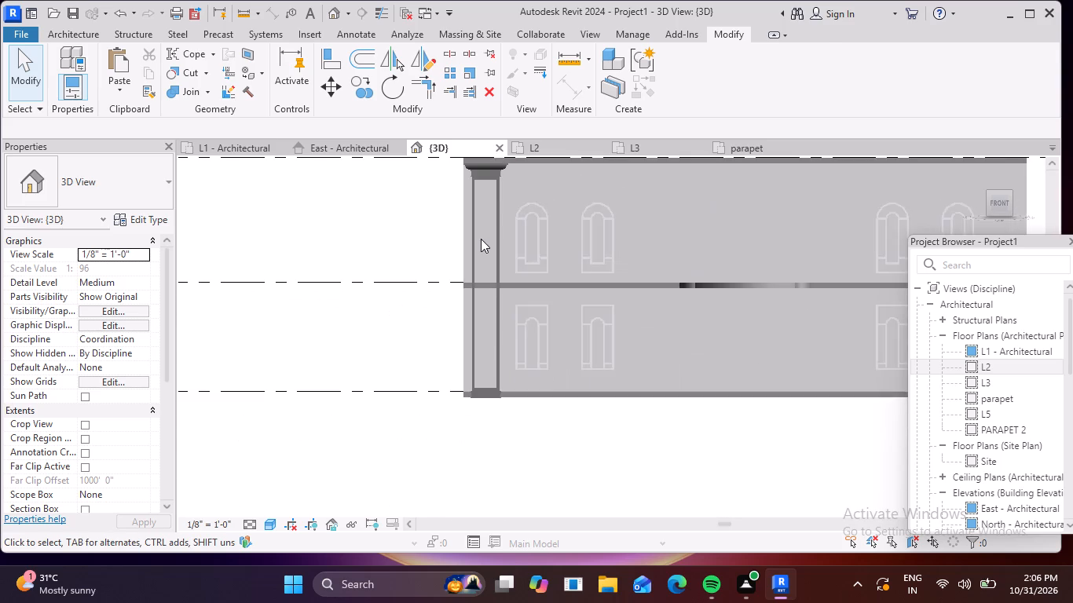
scroll(507, 224, "down", 2)
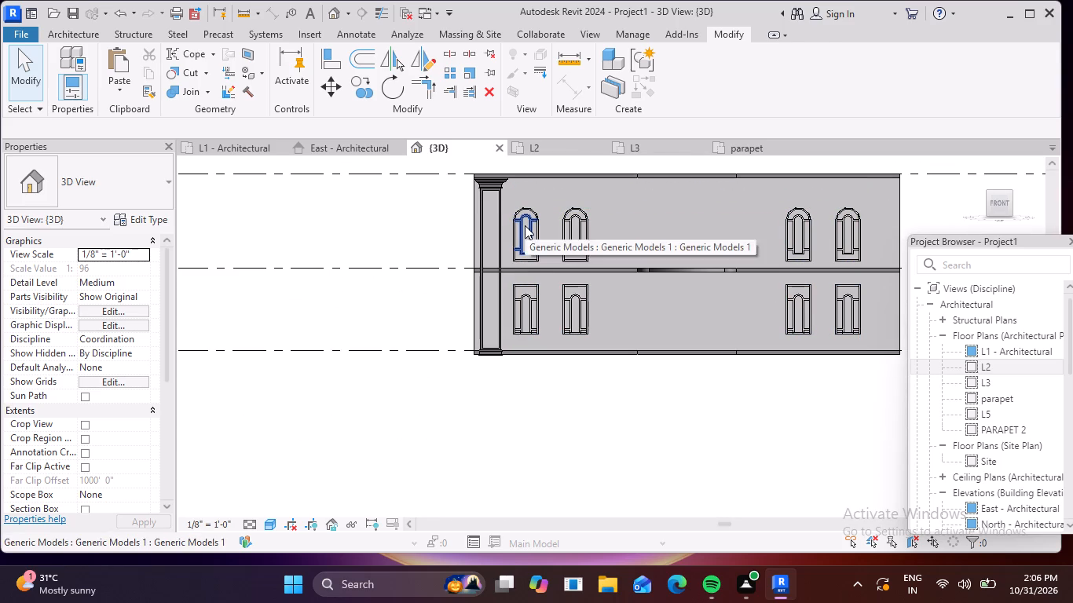
scroll(511, 195, "up", 4)
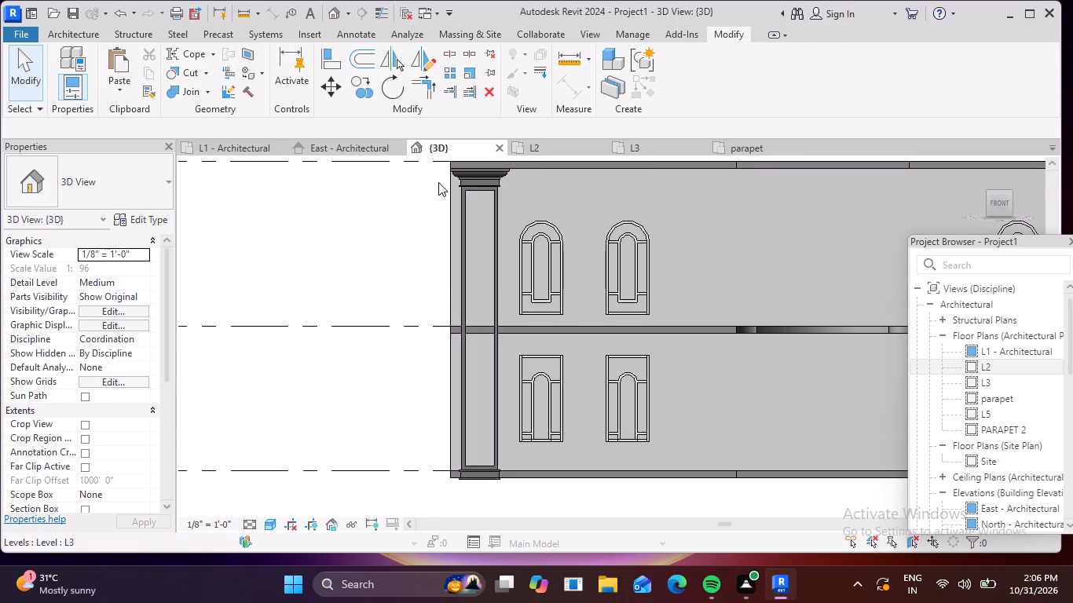
type("DI")
scroll(515, 252, "up", 3)
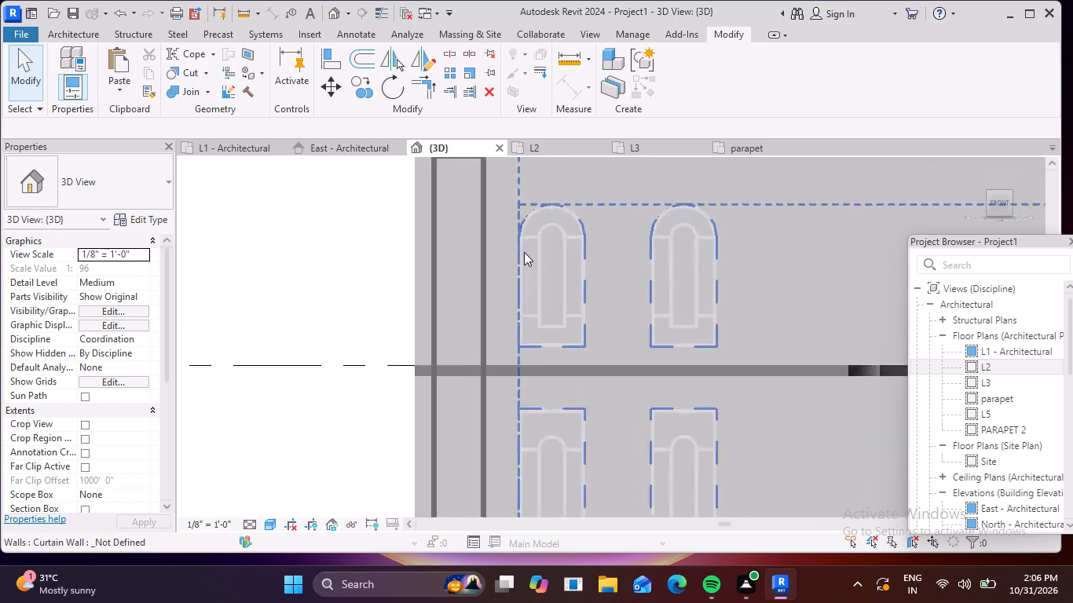
scroll(524, 252, "up", 2)
left_click(471, 265)
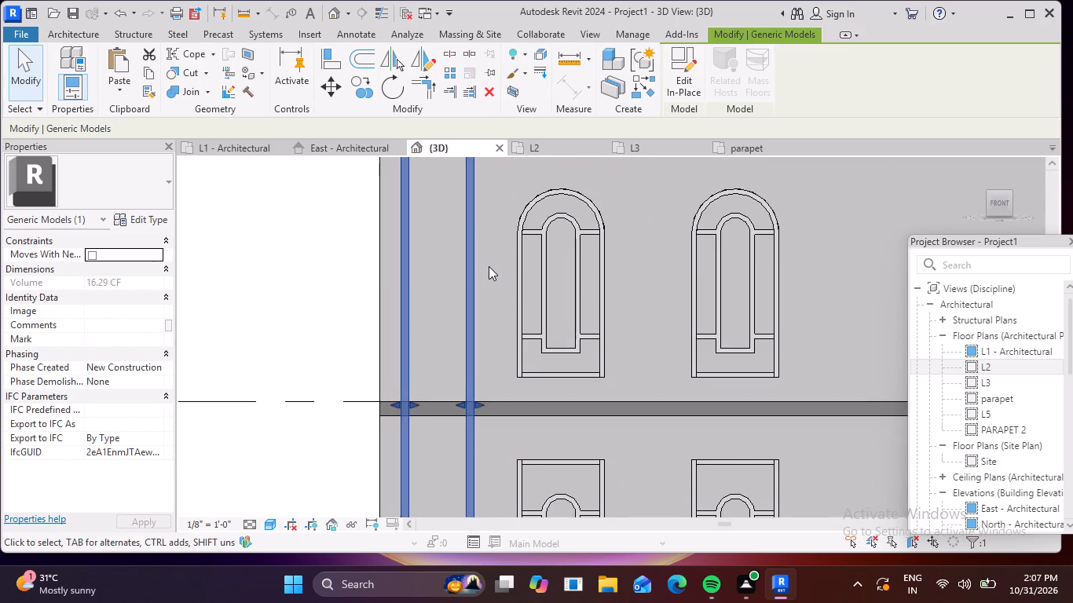
left_click(514, 267)
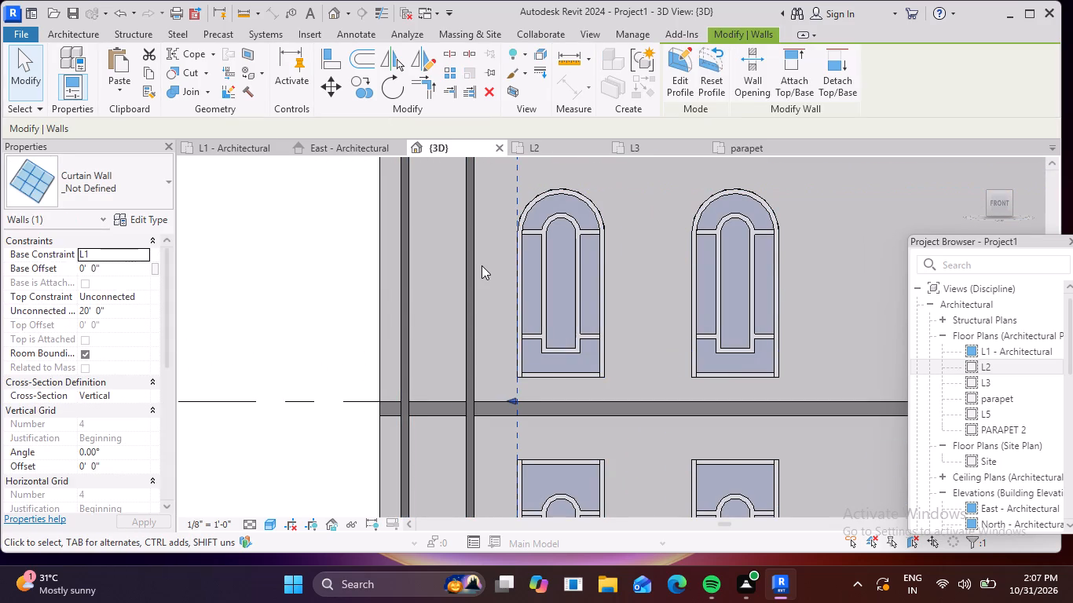
left_click(471, 269)
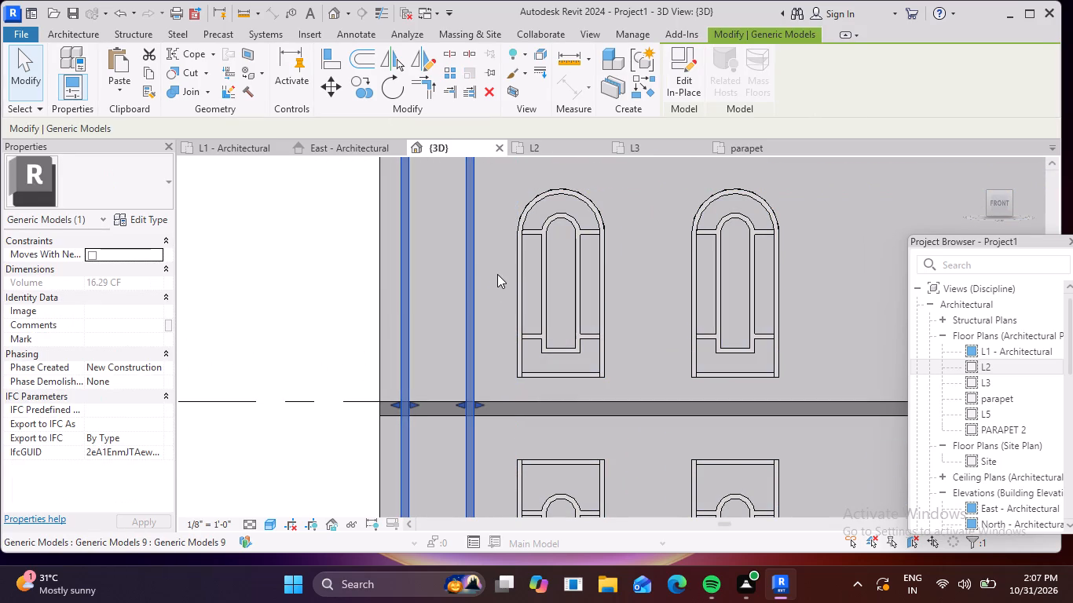
key("Escape")
key("Escape")
key("Escape")
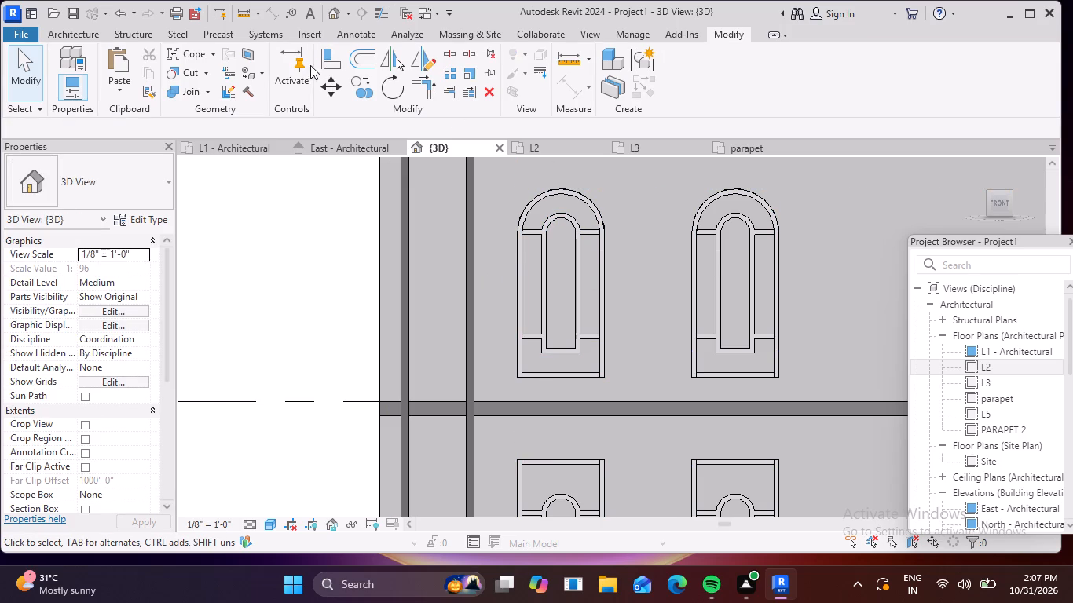
Activate dimensions and select the frame and the adjacent curtain wall in turn to check their spacing.
left_click(294, 50)
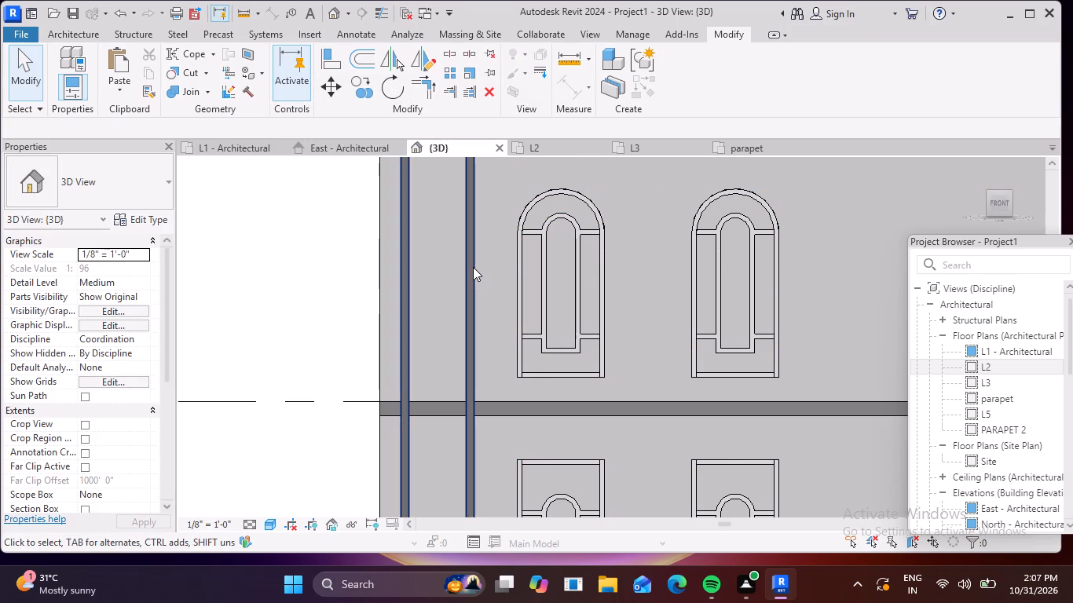
left_click(473, 267)
left_click(518, 270)
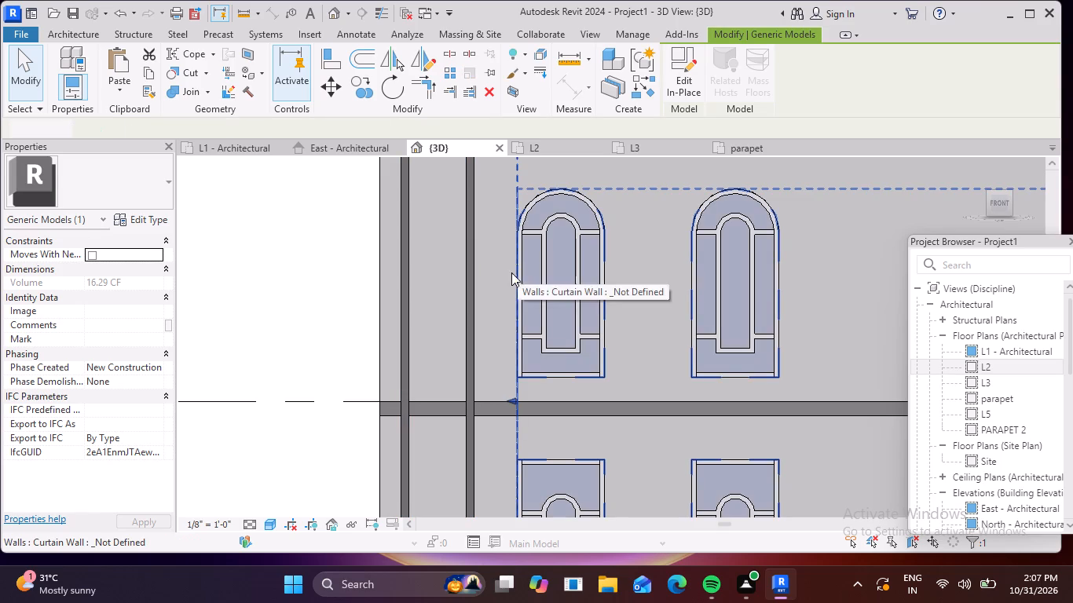
scroll(490, 288, "down", 6)
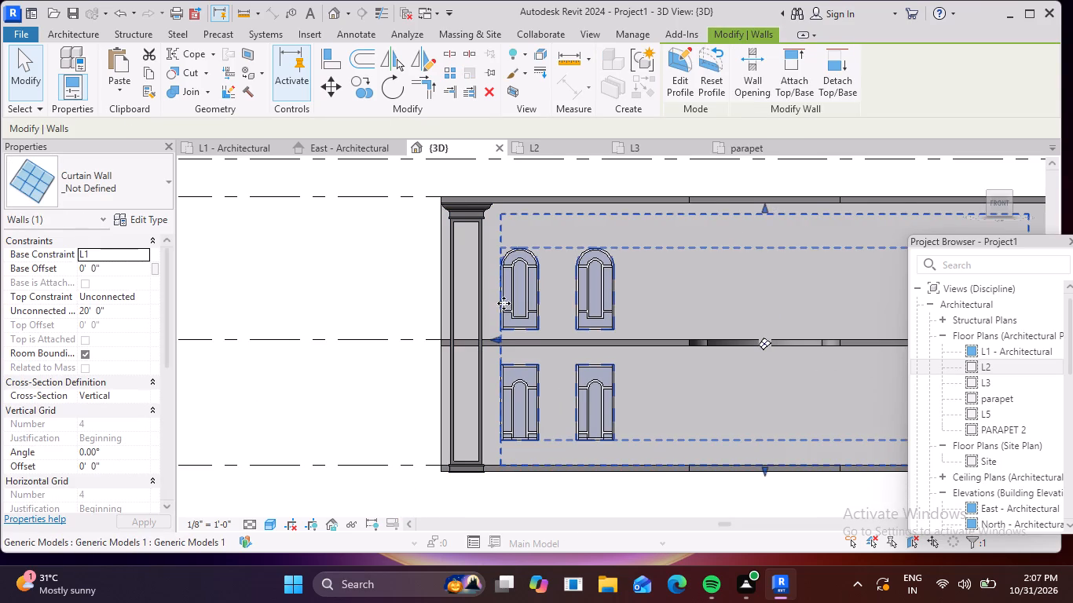
key("Escape")
key("Escape")
key("Escape")
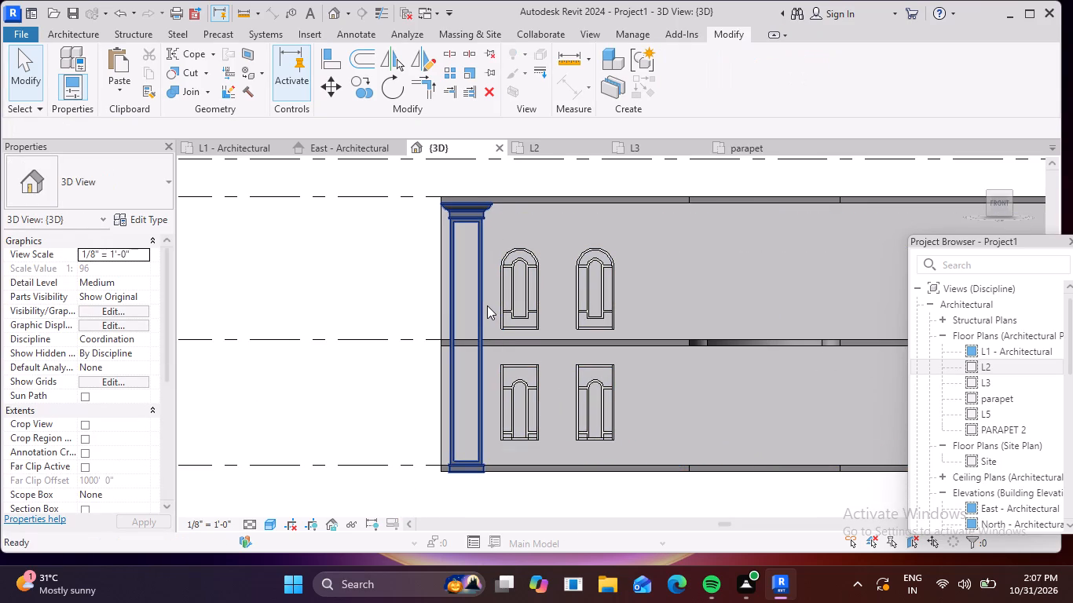
key("Escape")
key("Escape")
key("Escape")
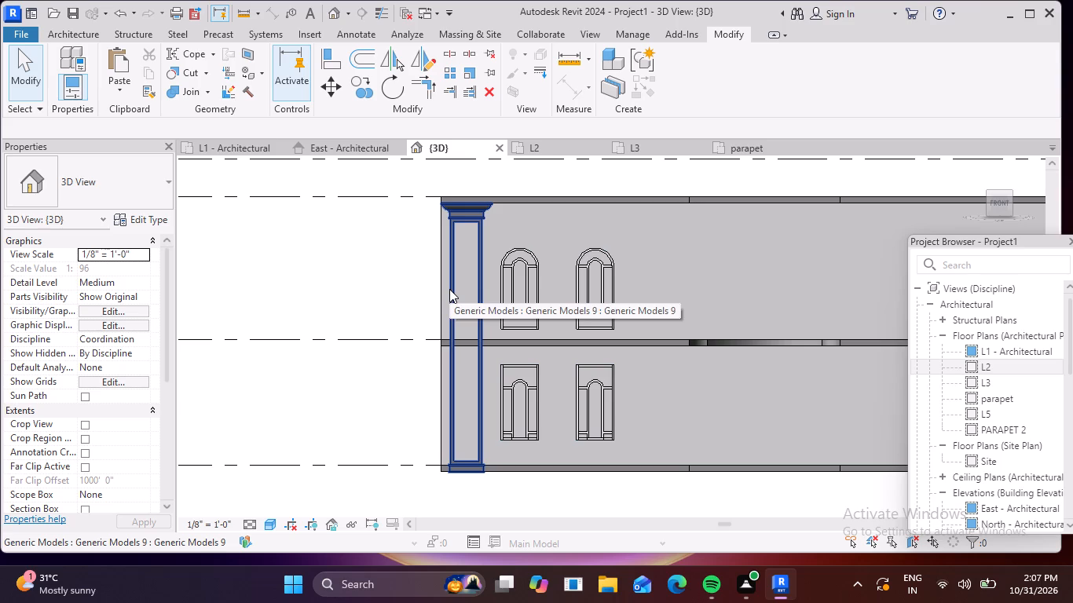
scroll(517, 212, "up", 5)
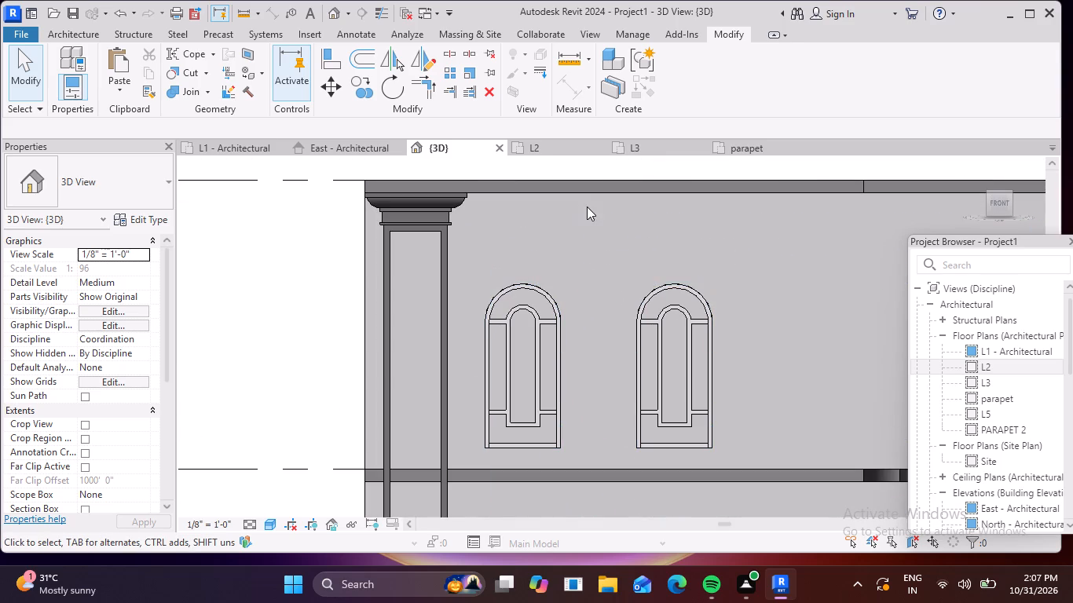
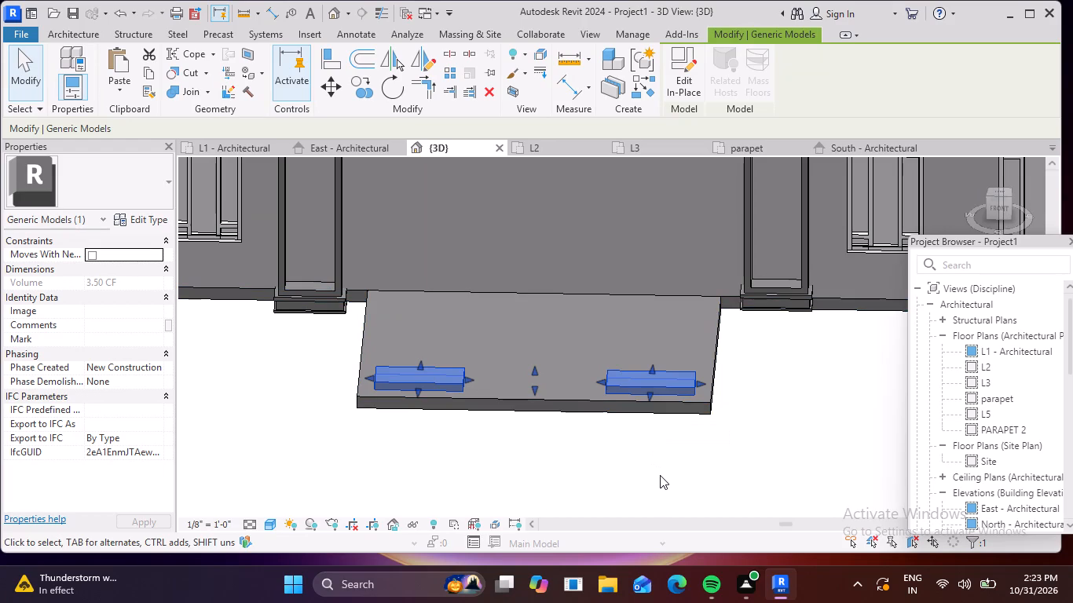
Edit the in-place pair of blocks on the entrance slab and set their extrusion end to 1' 0".
scroll(462, 371, "down", 3)
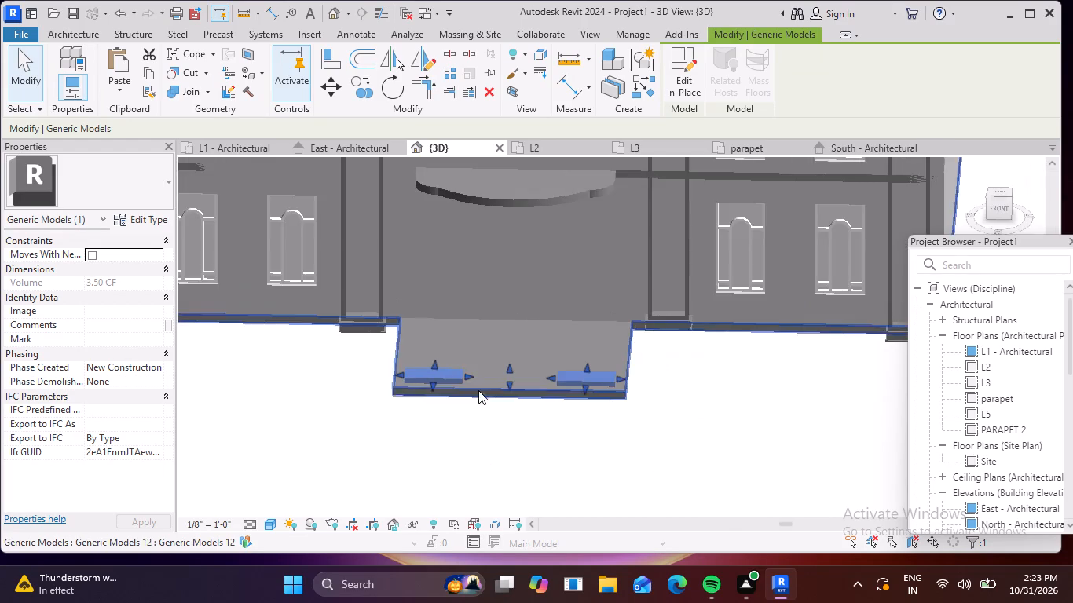
middle_click_drag(464, 407, 584, 446)
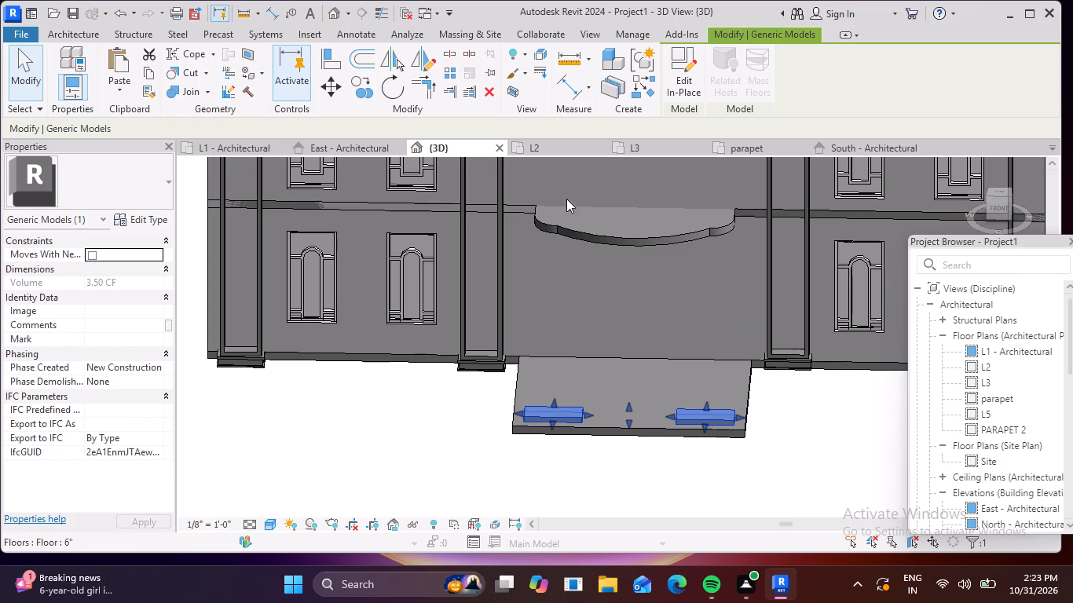
left_click(683, 81)
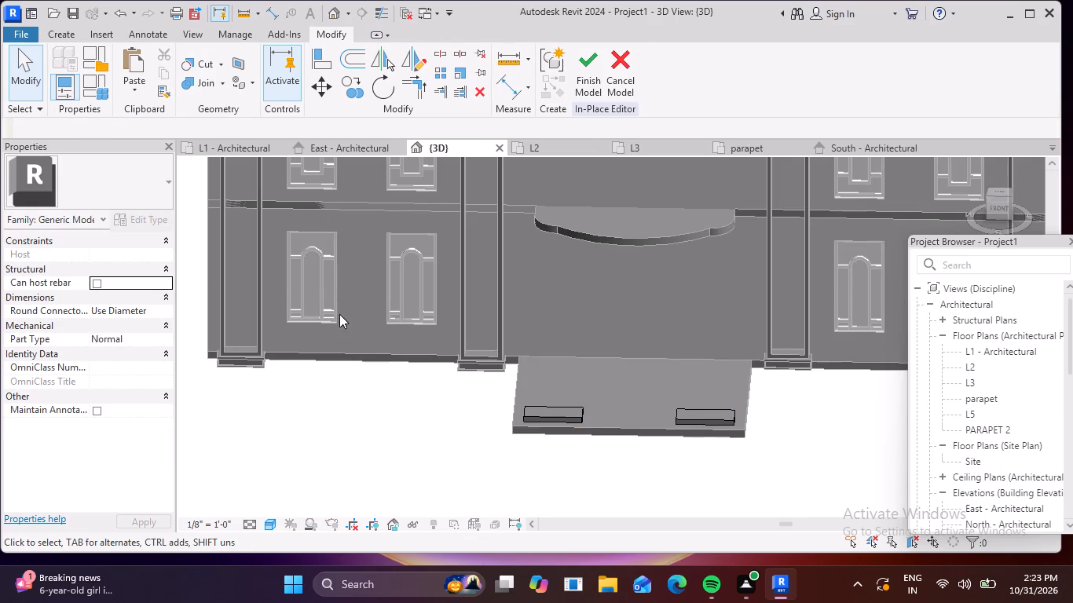
left_click(568, 415)
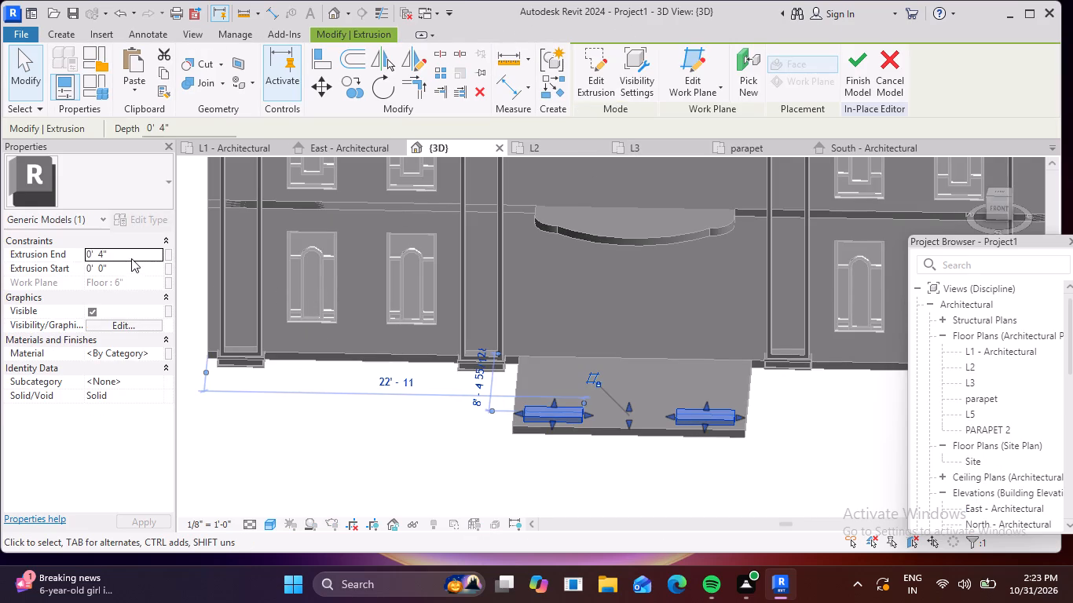
left_click(131, 258)
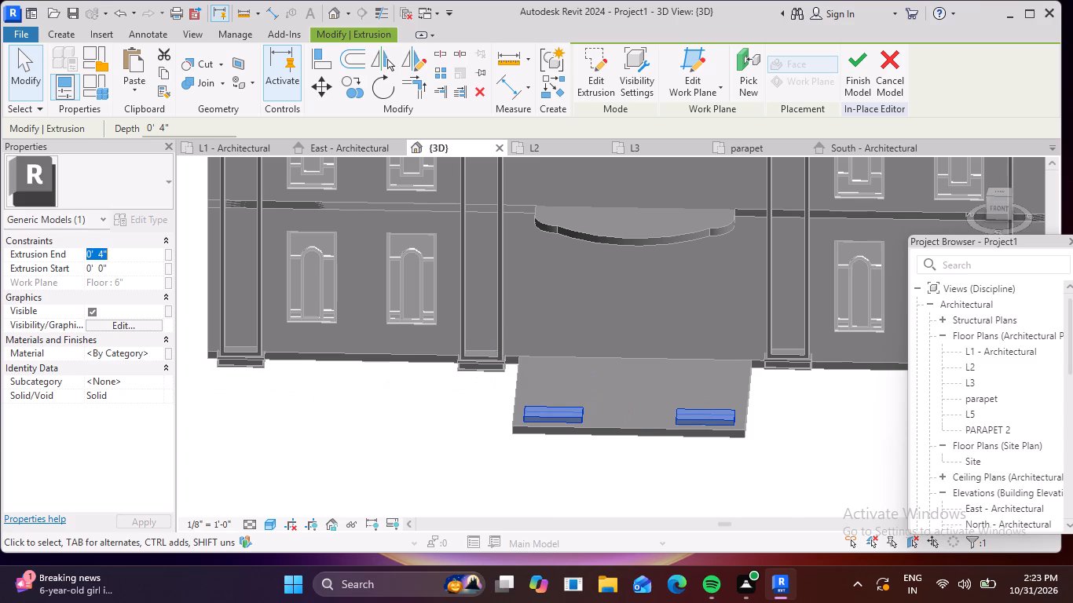
type("10")
key("shift+quotedbl")
key("Return")
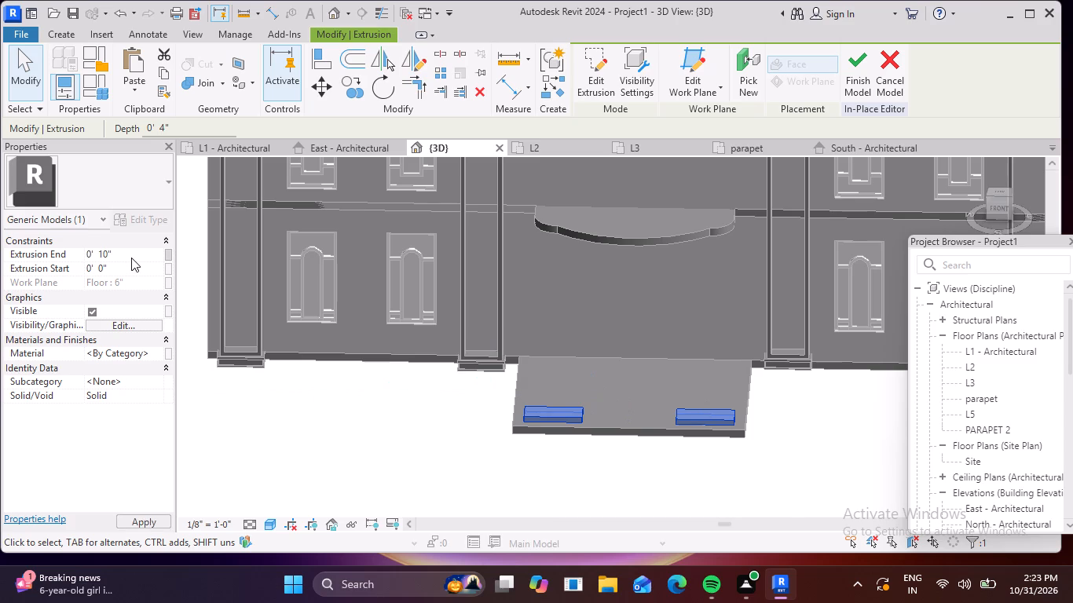
left_click(120, 252)
type("1'")
key("Return")
left_click(159, 524)
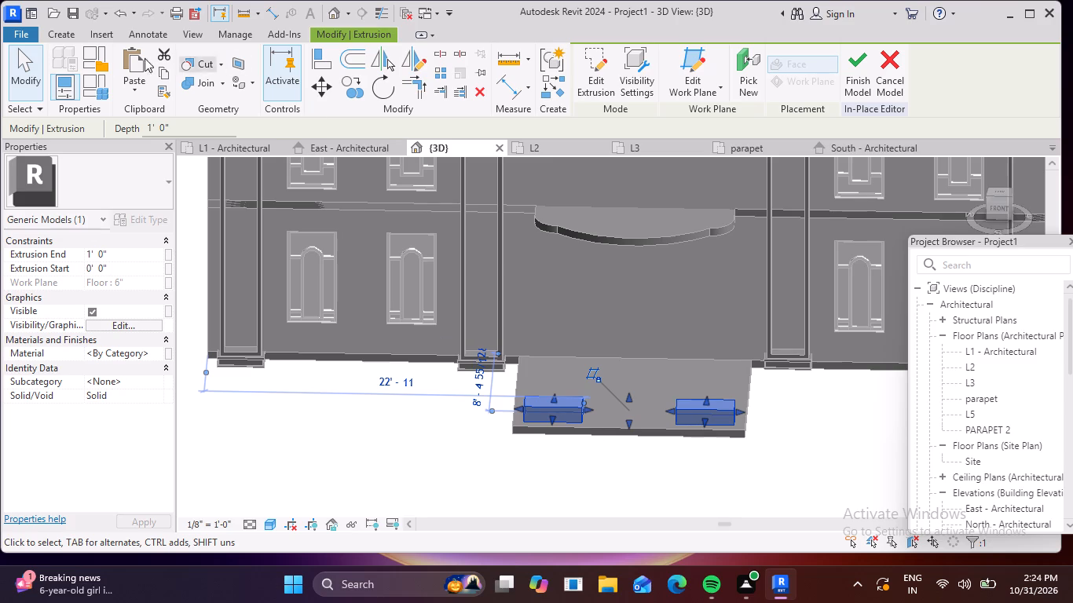
Start a void extrusion and pick the front face of the left block on the entrance slab as its work plane.
left_click(57, 33)
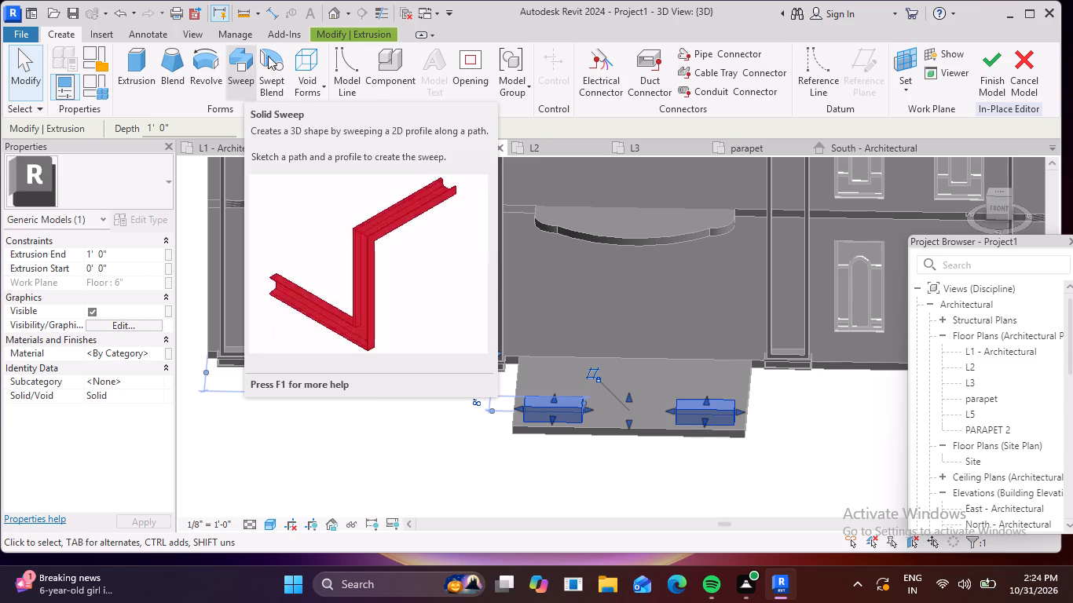
left_click(315, 90)
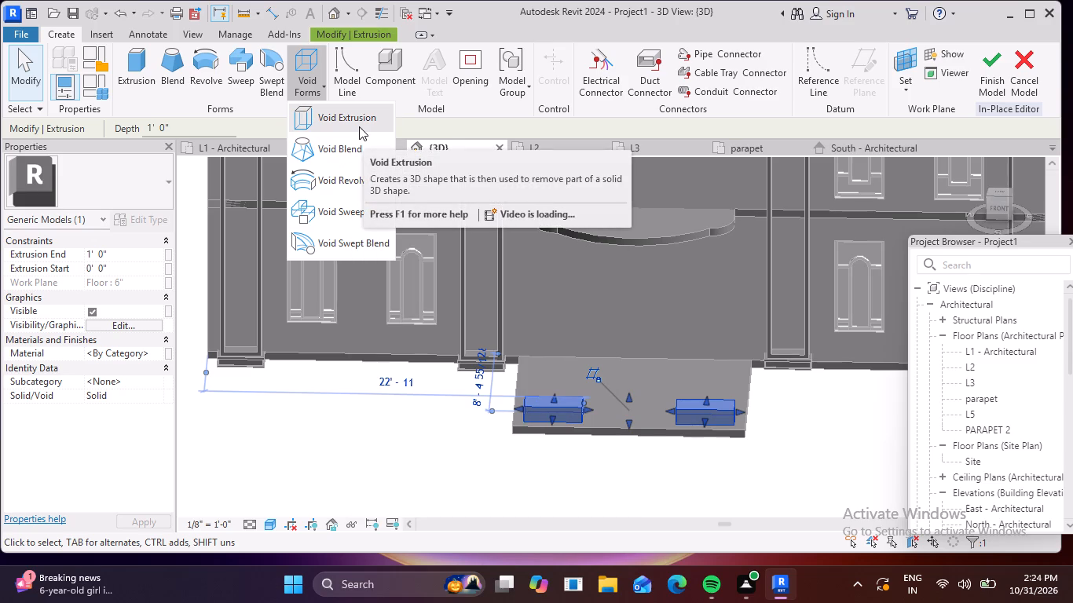
left_click(359, 126)
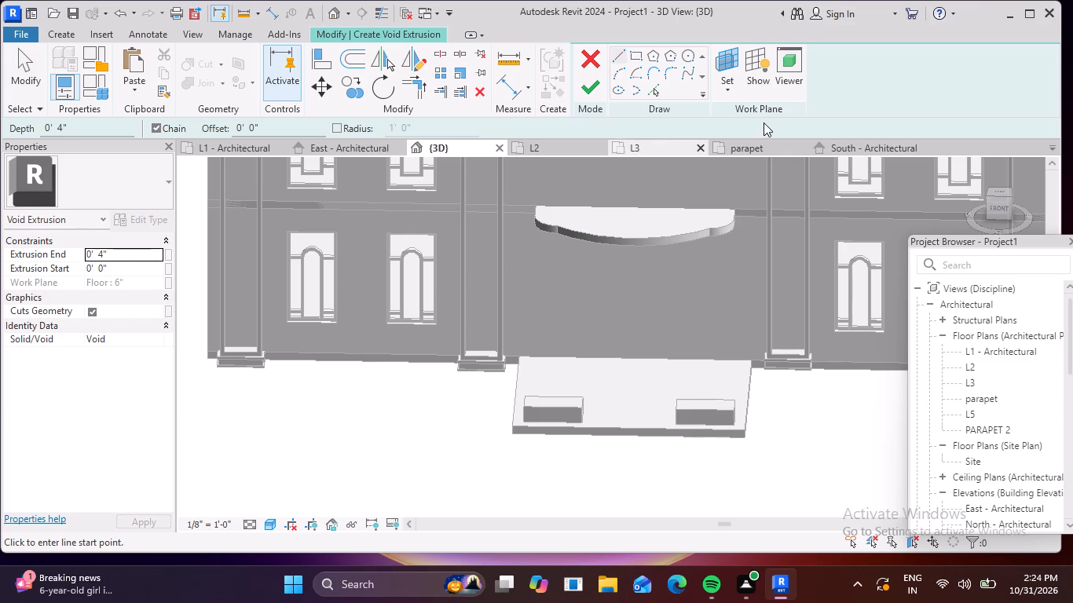
left_click(731, 68)
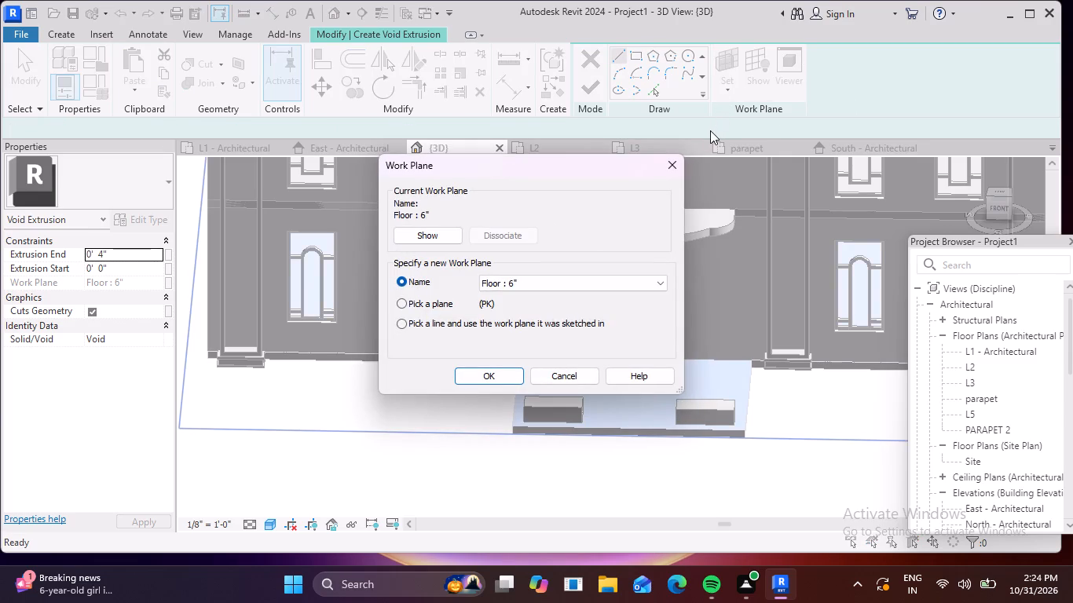
left_click(401, 306)
left_click(474, 371)
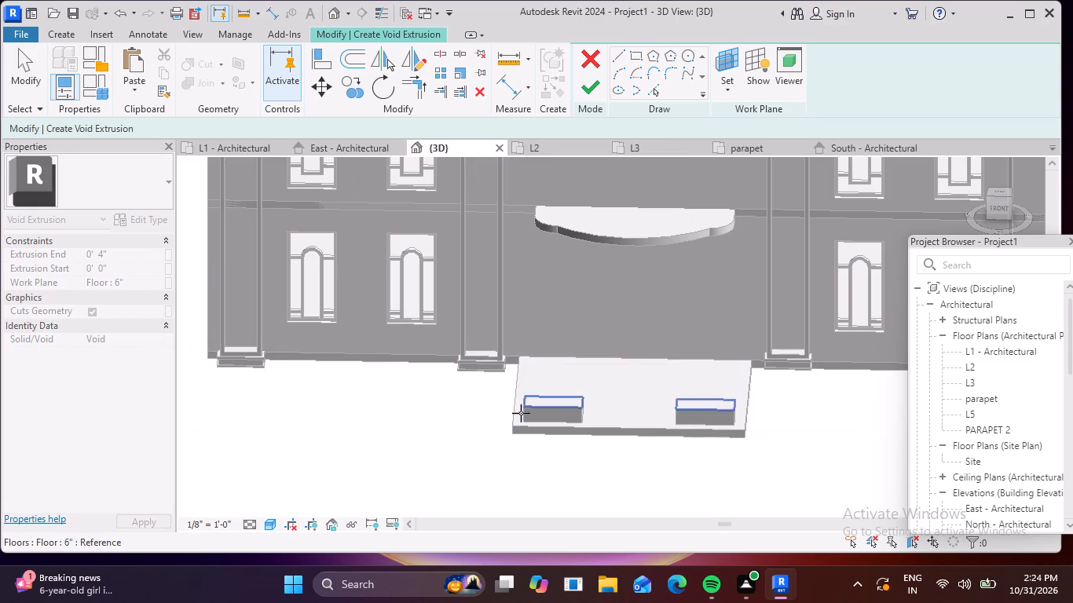
scroll(546, 410, "up", 6)
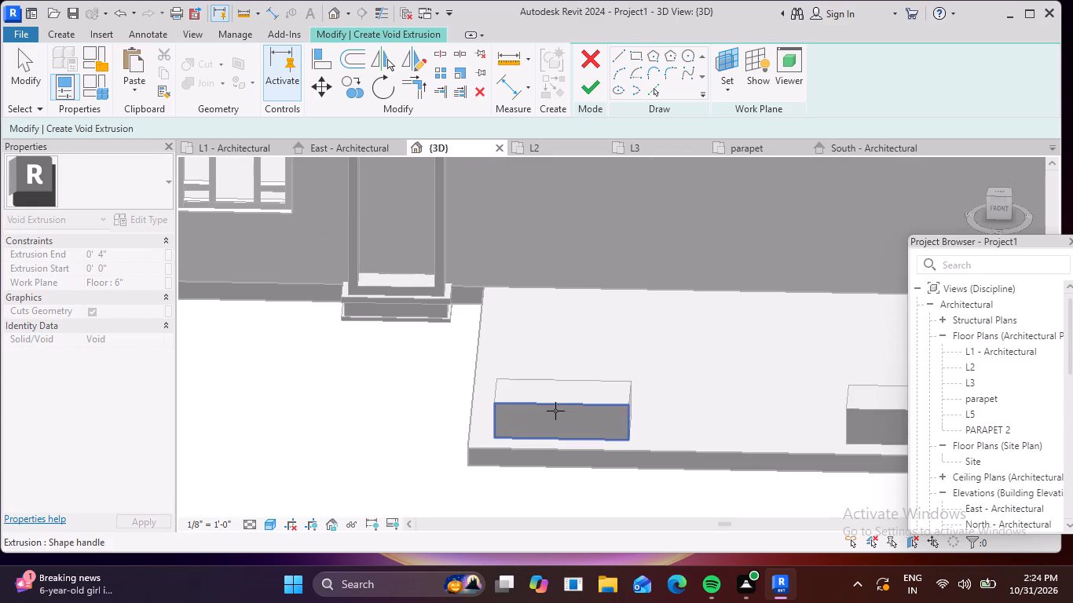
left_click(555, 411)
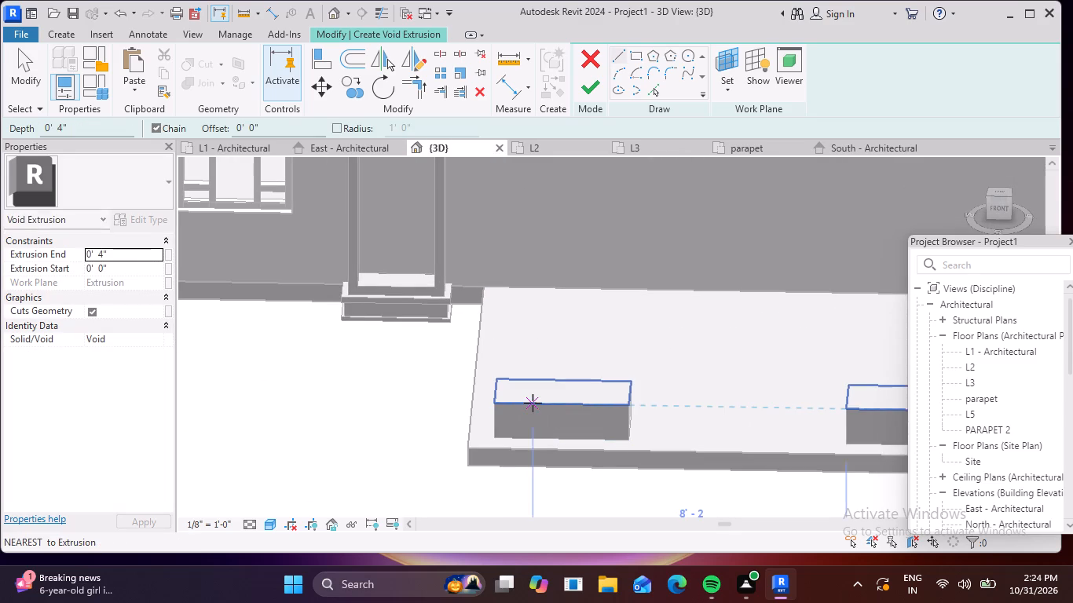
Set up a rectangle sketch for the void with a 1" offset and an extrusion end of 1".
scroll(535, 409, "up", 5)
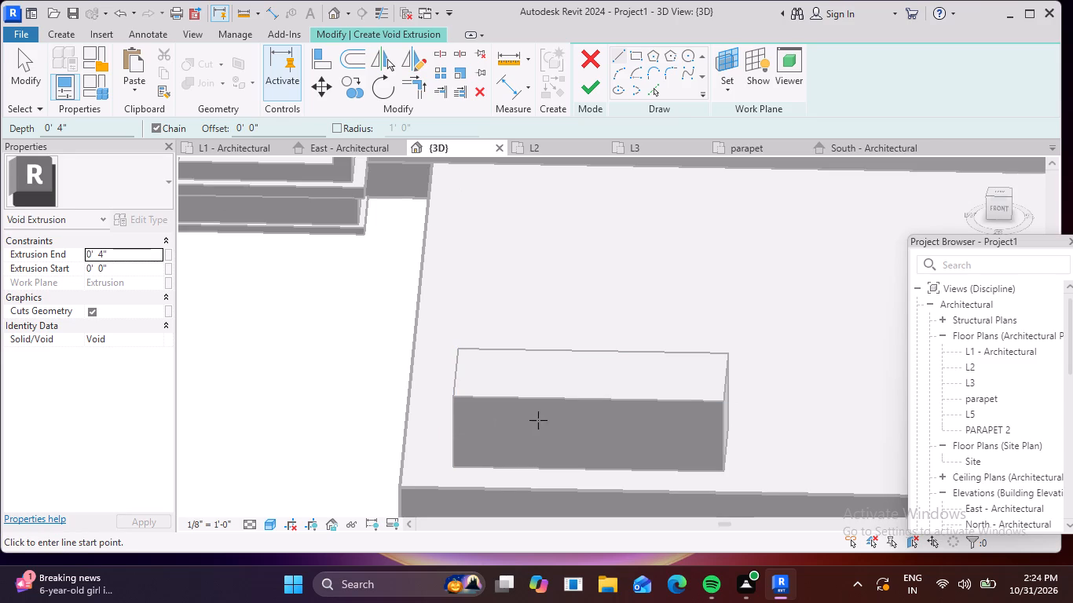
scroll(543, 418, "down", 6)
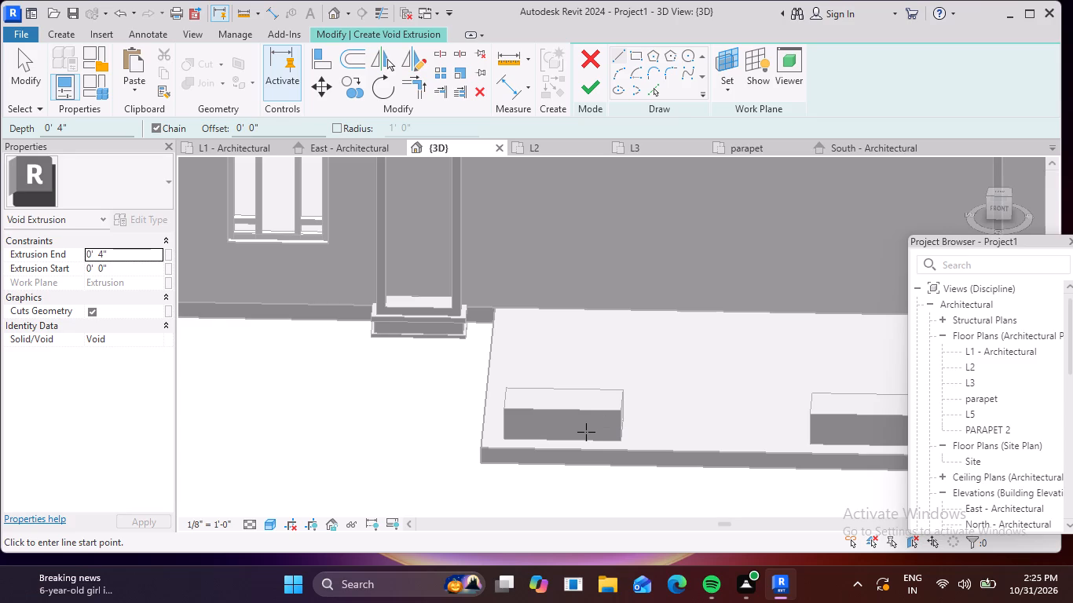
left_click(644, 55)
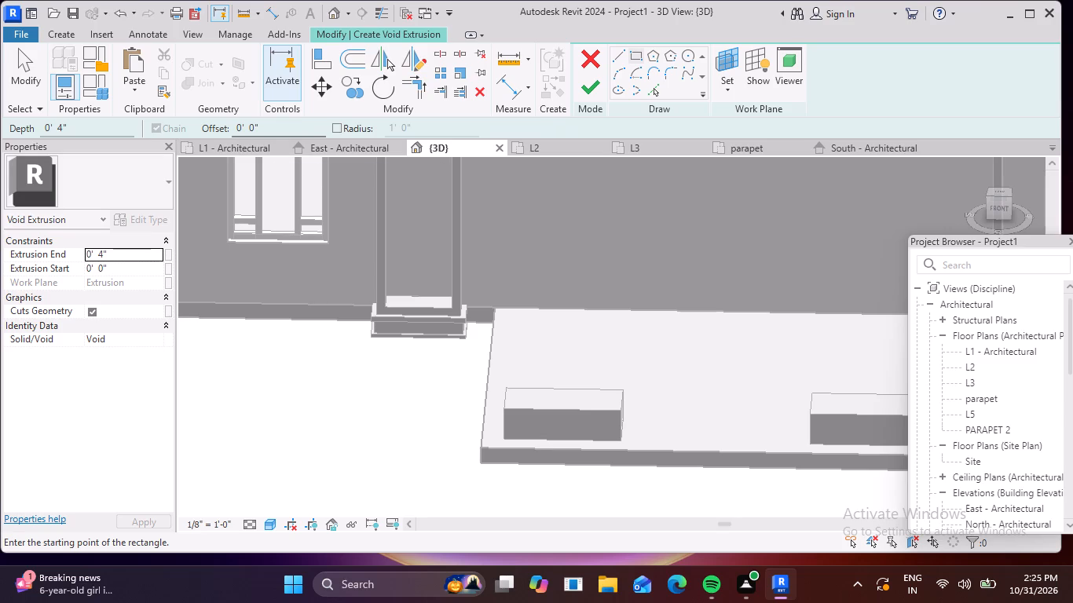
left_click(273, 134)
key("BackSpace")
key("BackSpace")
key("BackSpace")
key("BackSpace")
key("BackSpace")
key("BackSpace")
key("BackSpace")
key("BackSpace")
key("BackSpace")
key("BackSpace")
key("BackSpace")
key("BackSpace")
key("BackSpace")
key("BackSpace")
key("BackSpace")
key("BackSpace")
key("BackSpace")
key("BackSpace")
key("BackSpace")
key("BackSpace")
type("1'")
key("BackSpace")
key("shift+quotedbl")
key("Return")
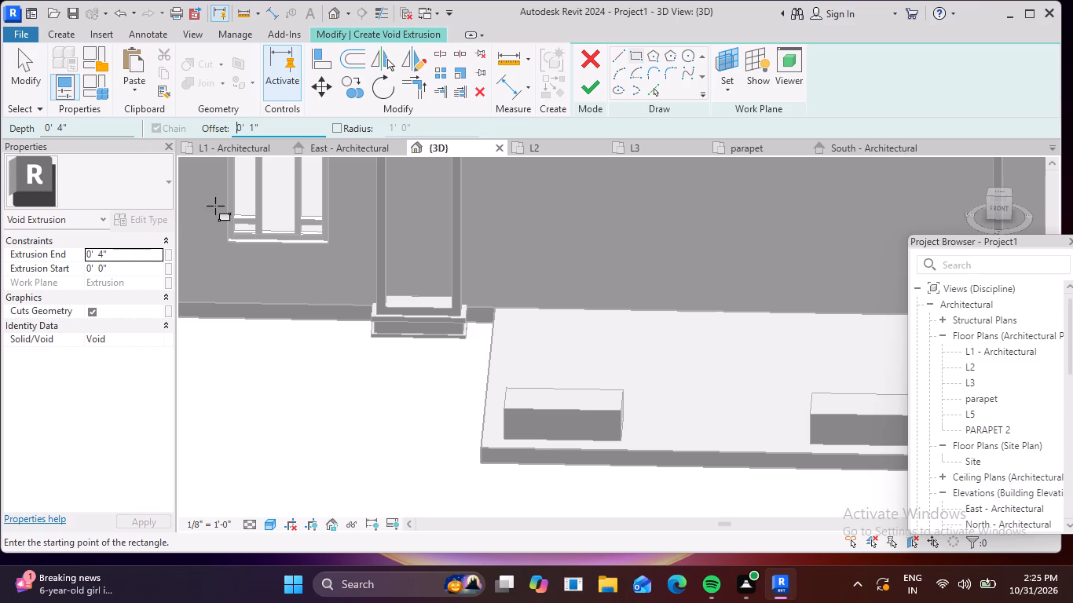
left_click(120, 255)
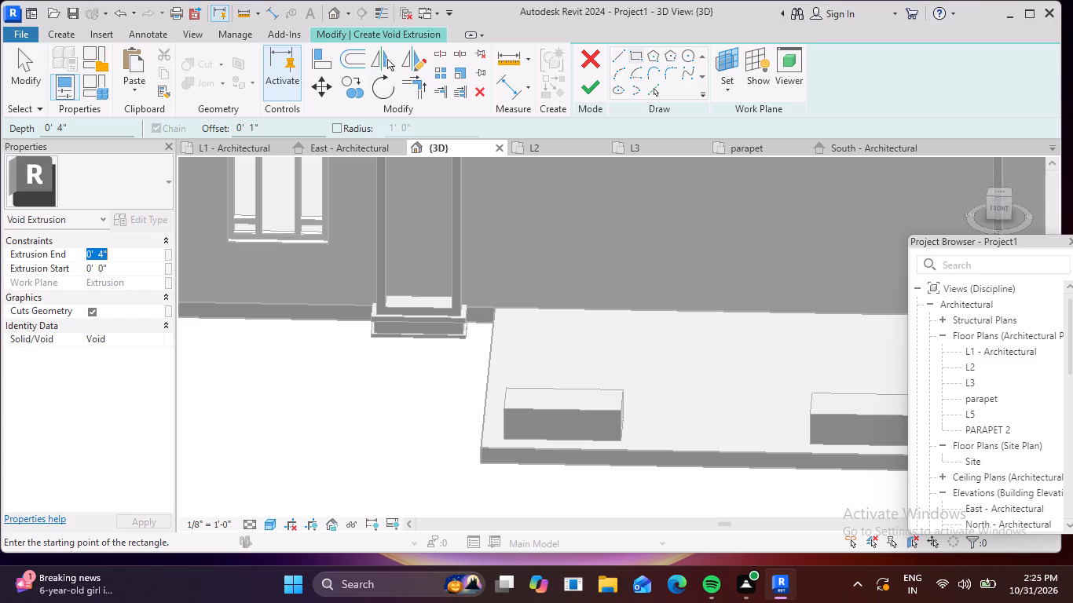
key("BackSpace")
type("1\"")
key("Return")
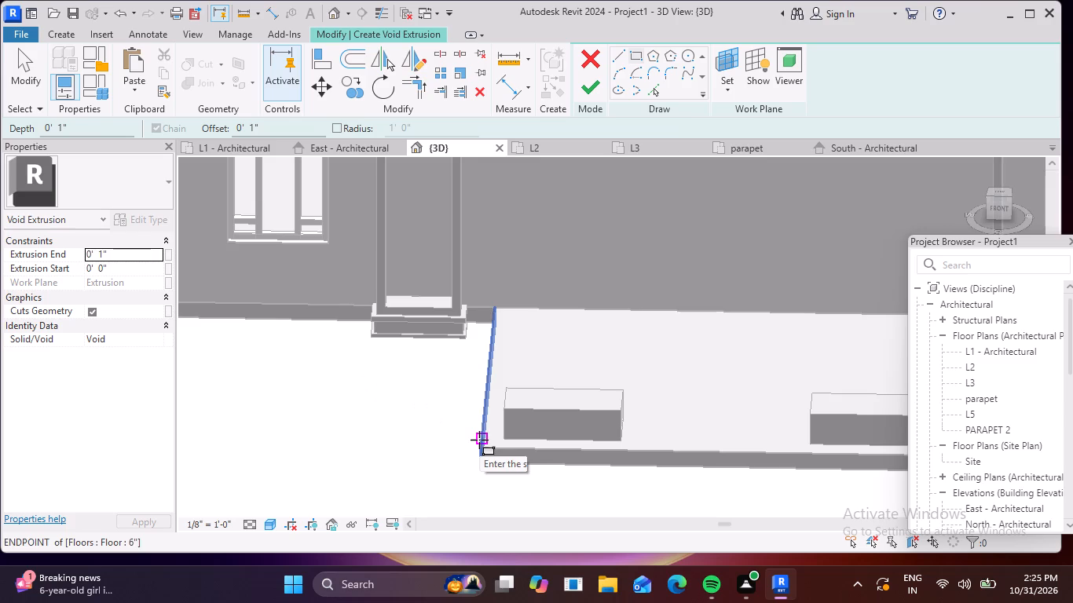
Sketch a rectangle inset 1" within the left block's front face, about 3'-4" by 10".
scroll(500, 421, "up", 6)
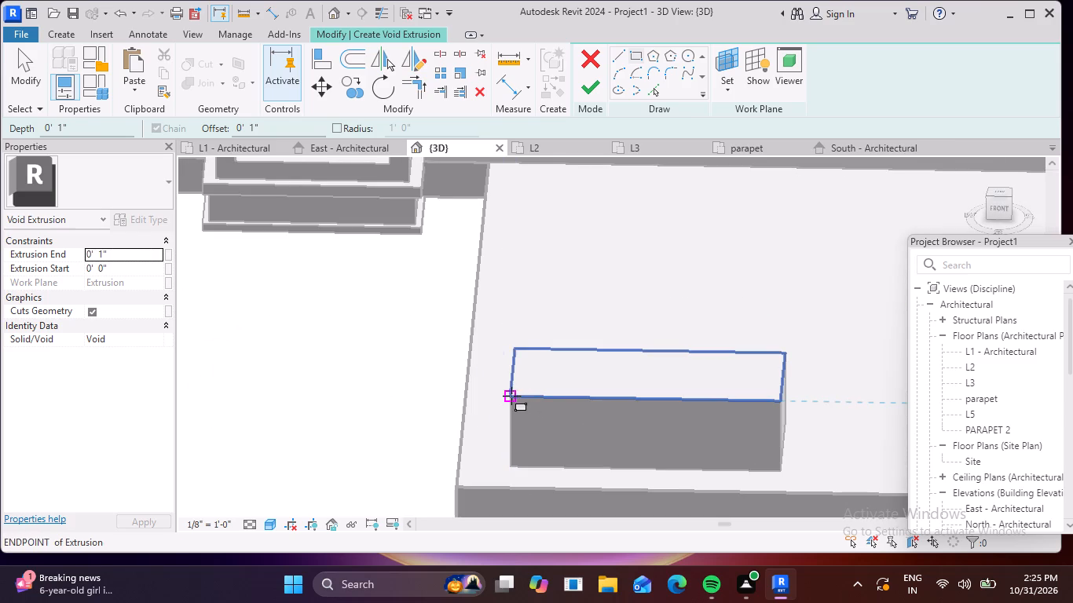
left_click(511, 396)
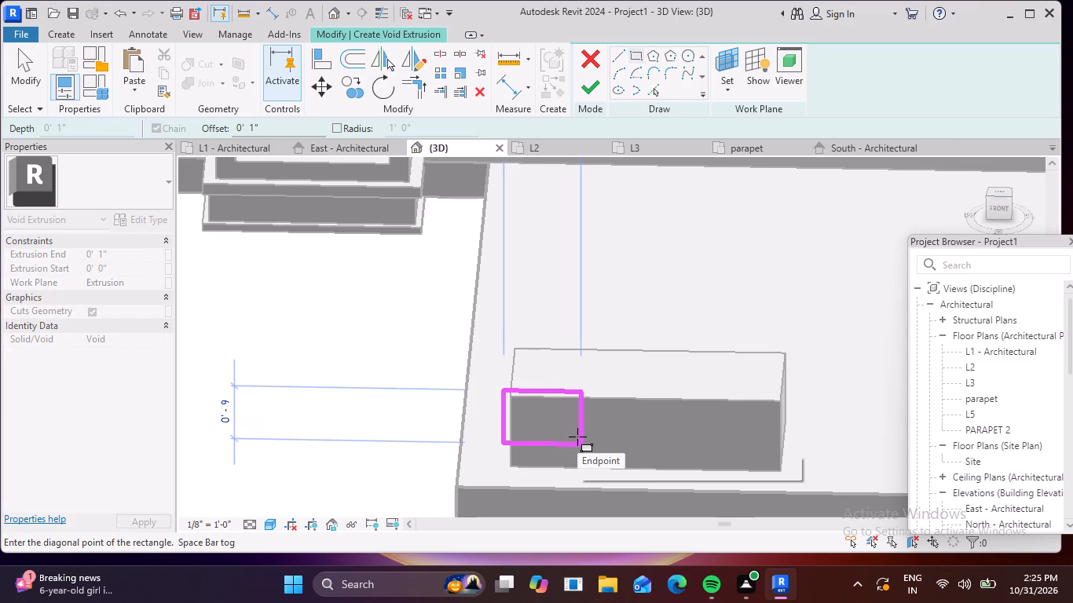
key("space")
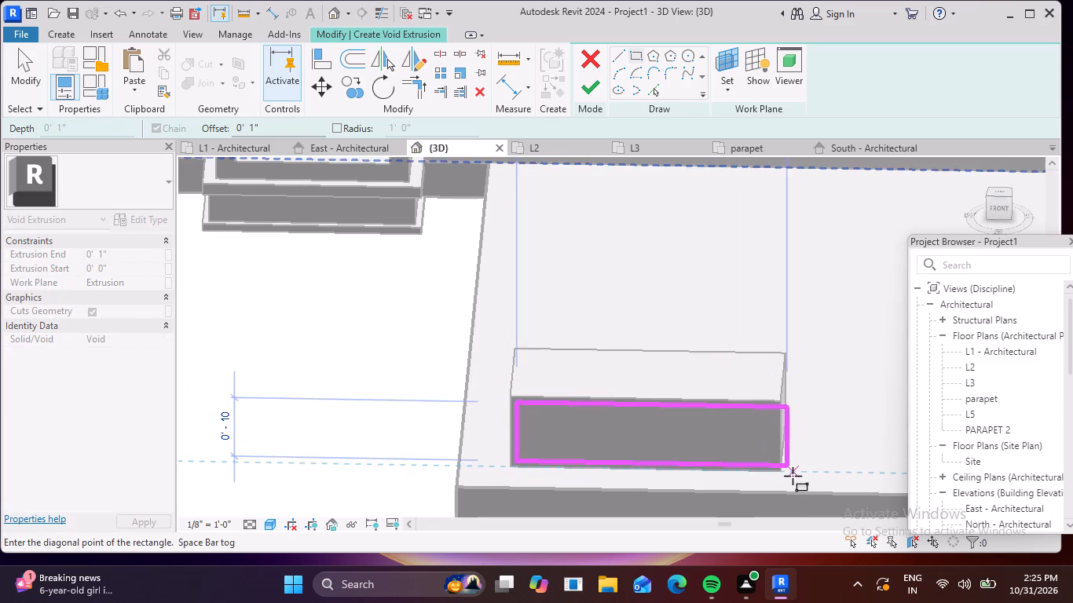
scroll(788, 473, "up", 5)
left_click(776, 463)
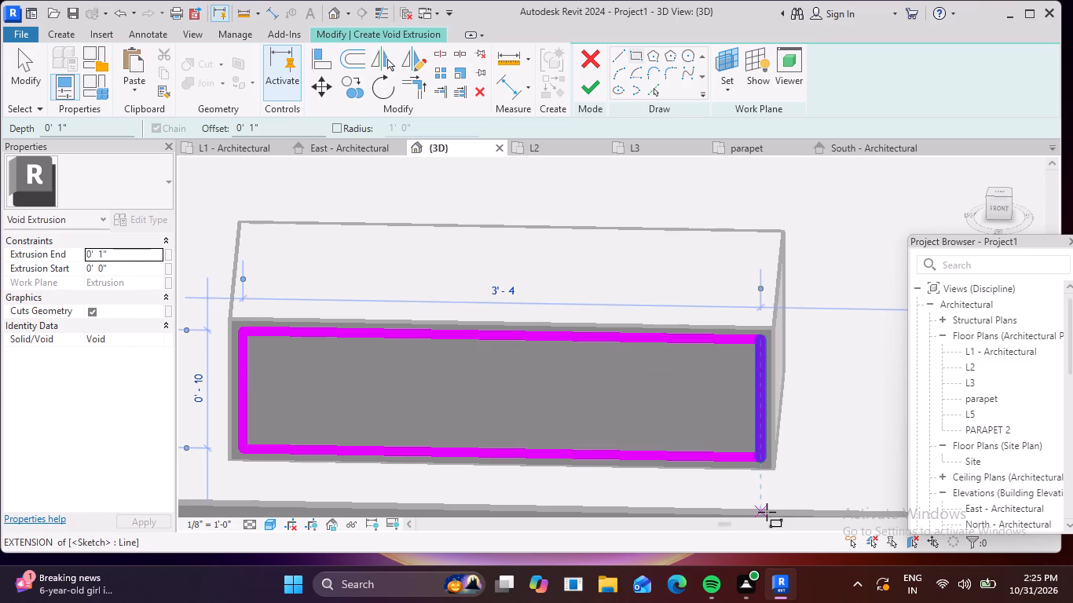
key("Escape")
key("Escape")
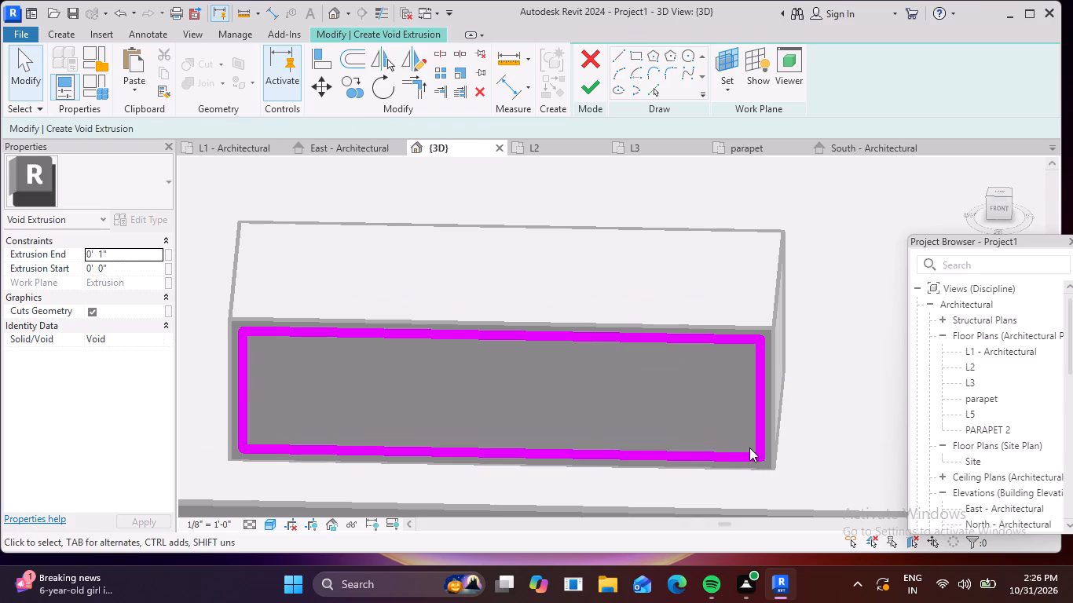
Switch the 3D view's visual style to Consistent Colors.
scroll(690, 415, "down", 4)
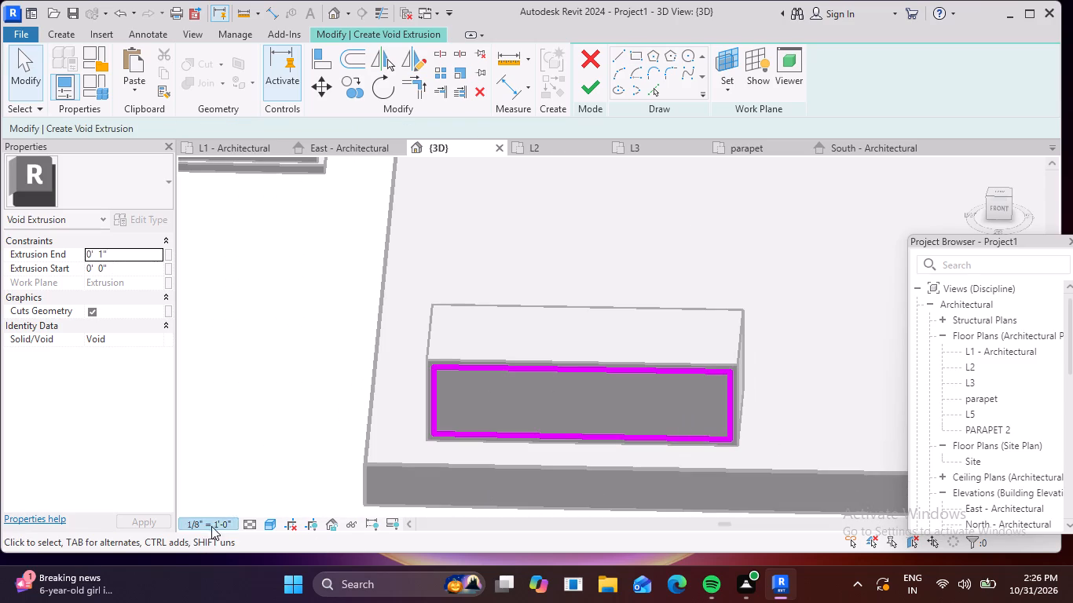
left_click(267, 528)
left_click(298, 462)
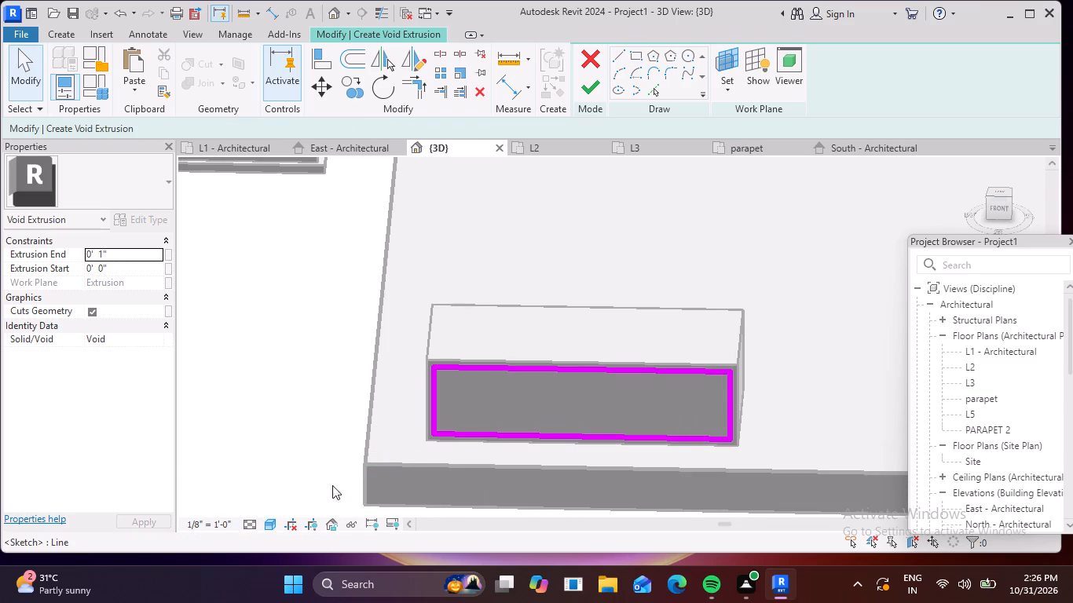
left_click(269, 524)
left_click(309, 459)
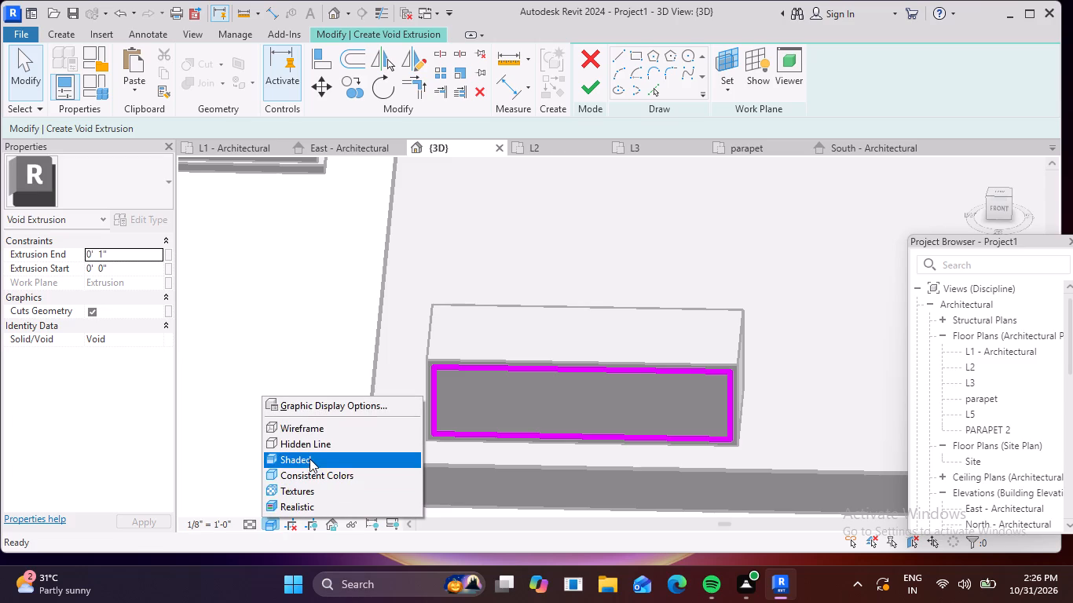
left_click(272, 529)
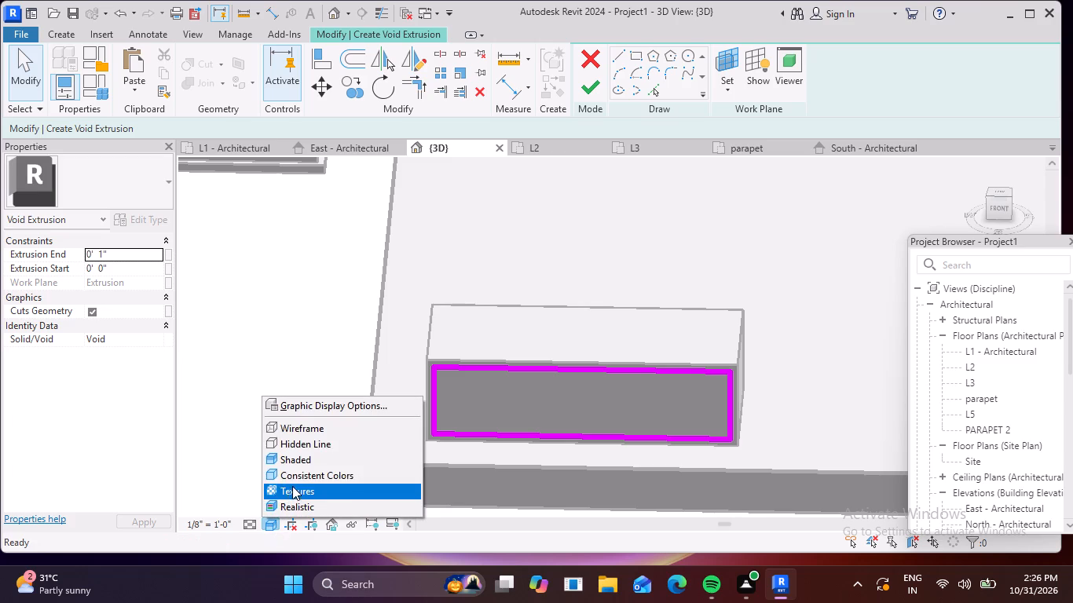
left_click(301, 478)
scroll(517, 414, "down", 6)
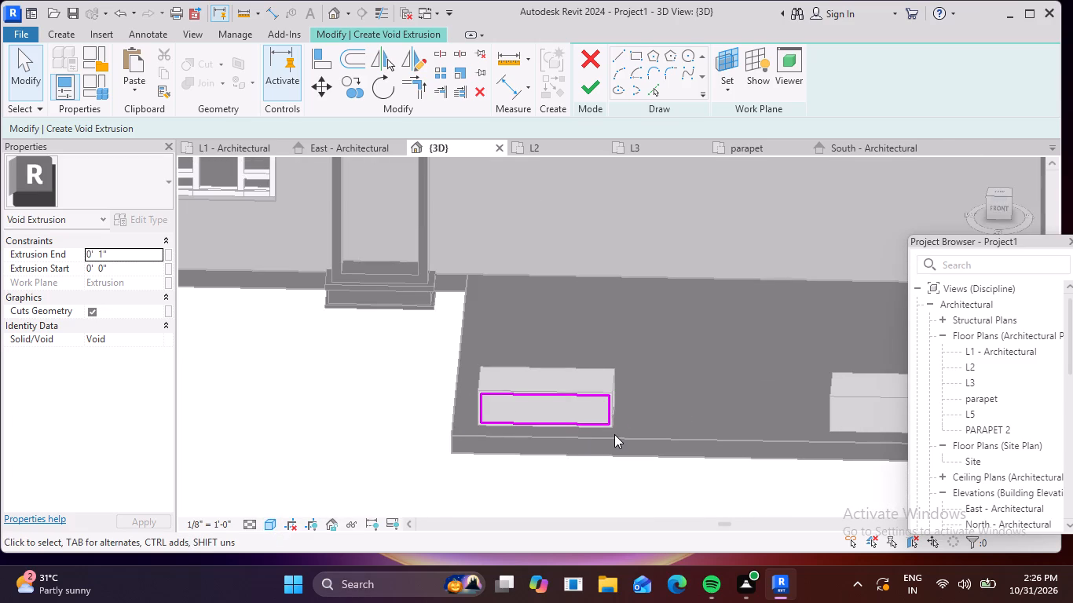
Switch the 3D view's visual style to Shaded.
left_click(535, 406)
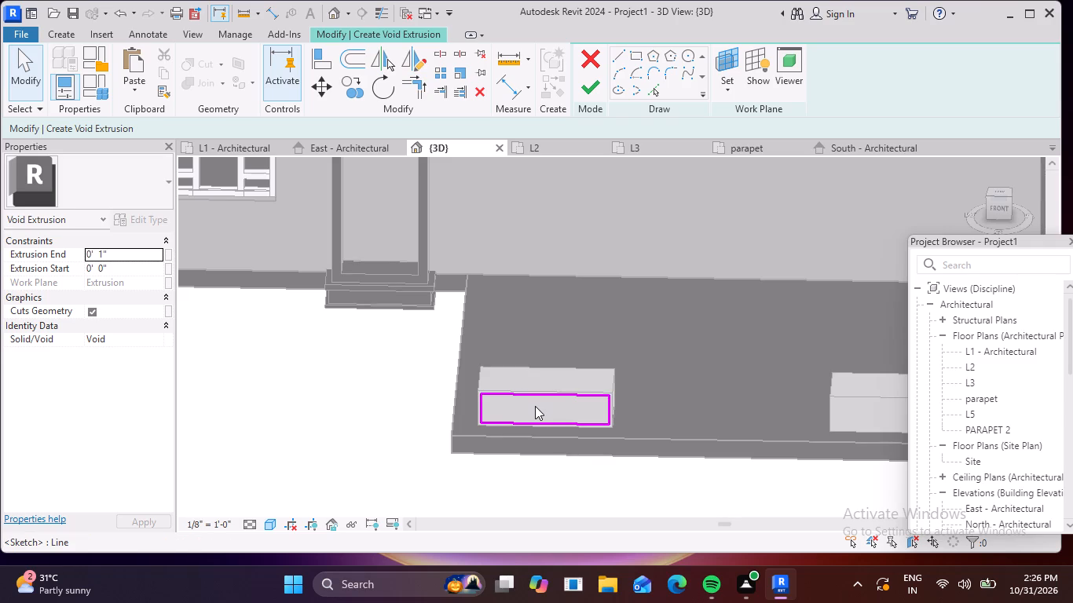
left_click(537, 400)
key("Escape")
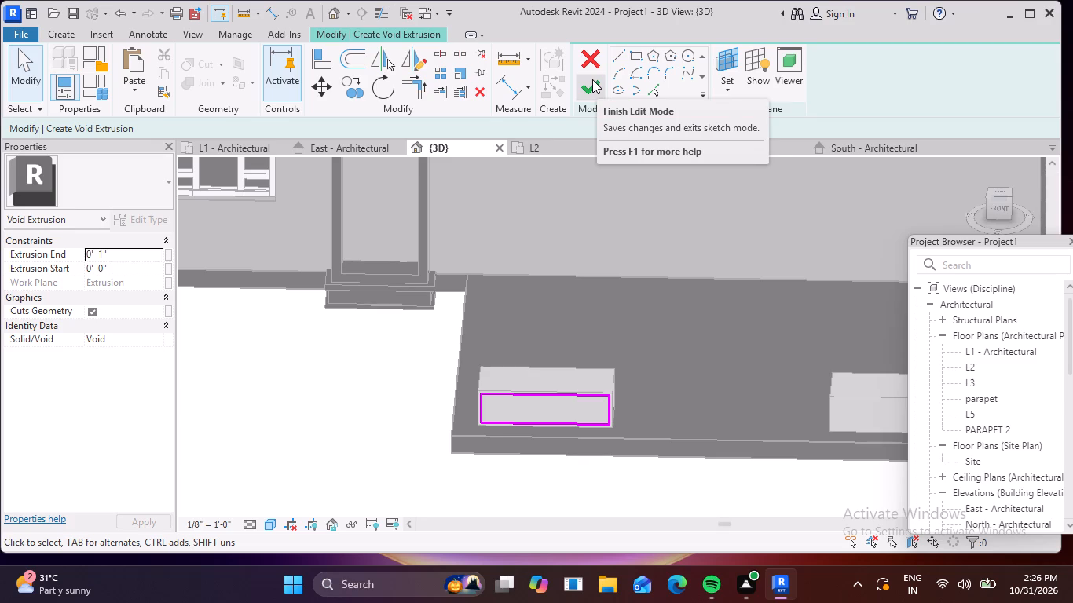
left_click(271, 527)
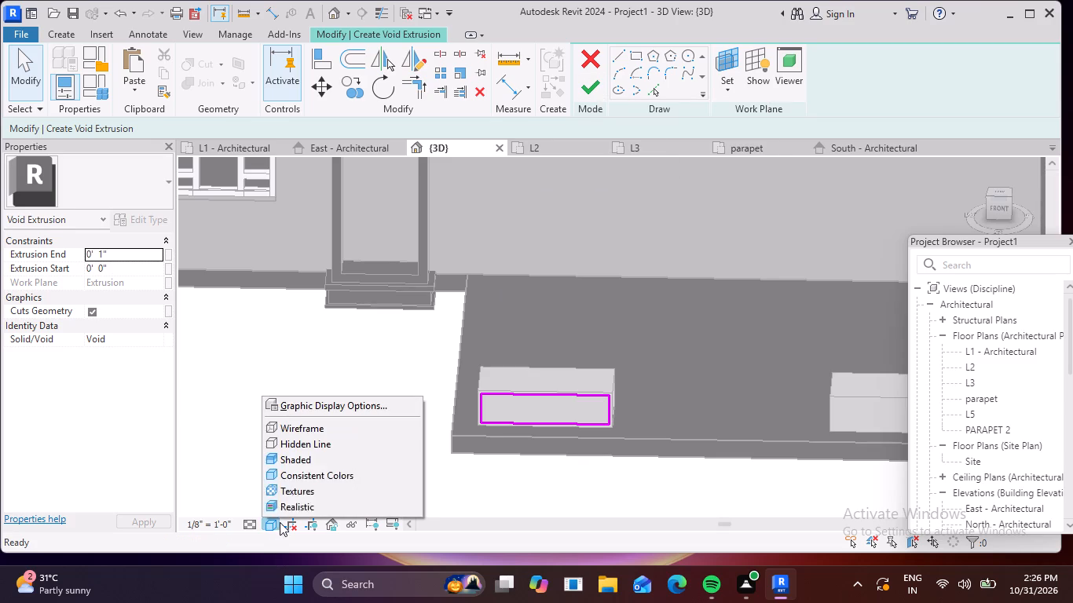
left_click(326, 462)
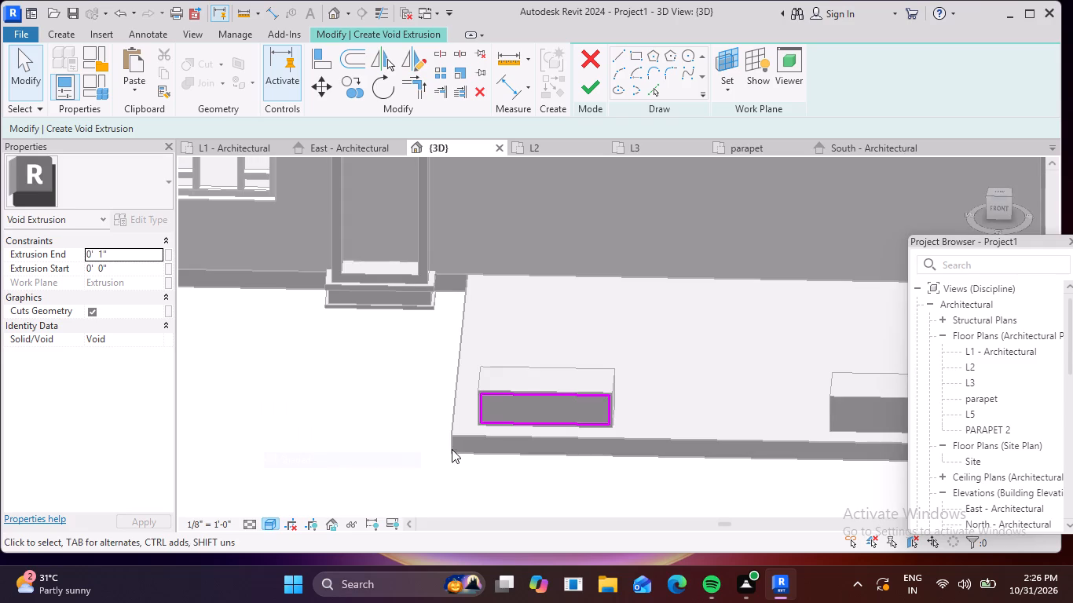
Finish the void sketch to cut the 1" deep recess into the left block's front face.
scroll(566, 416, "up", 4)
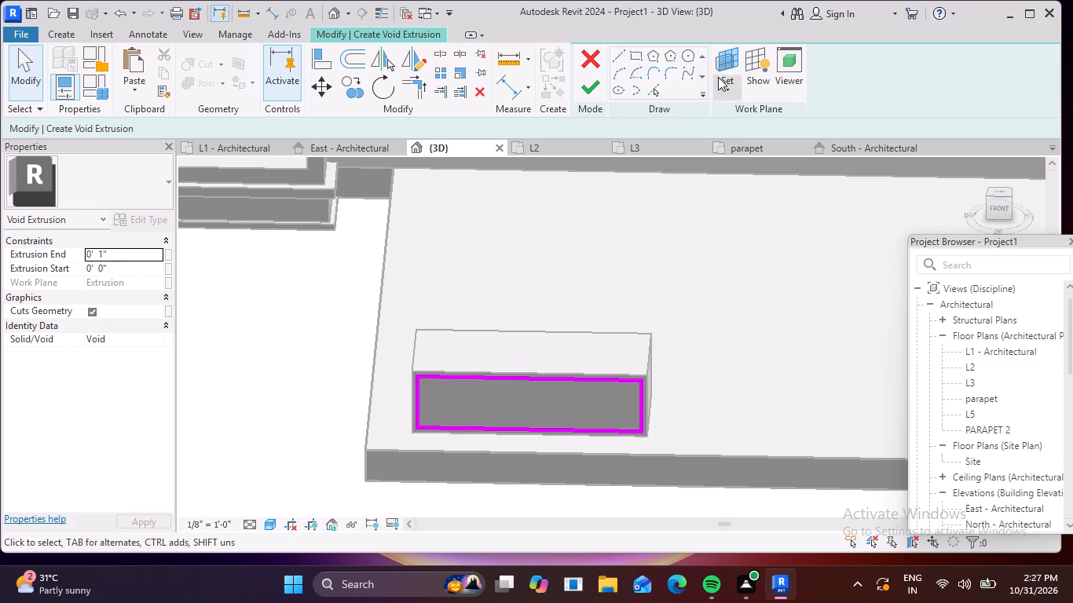
left_click(582, 93)
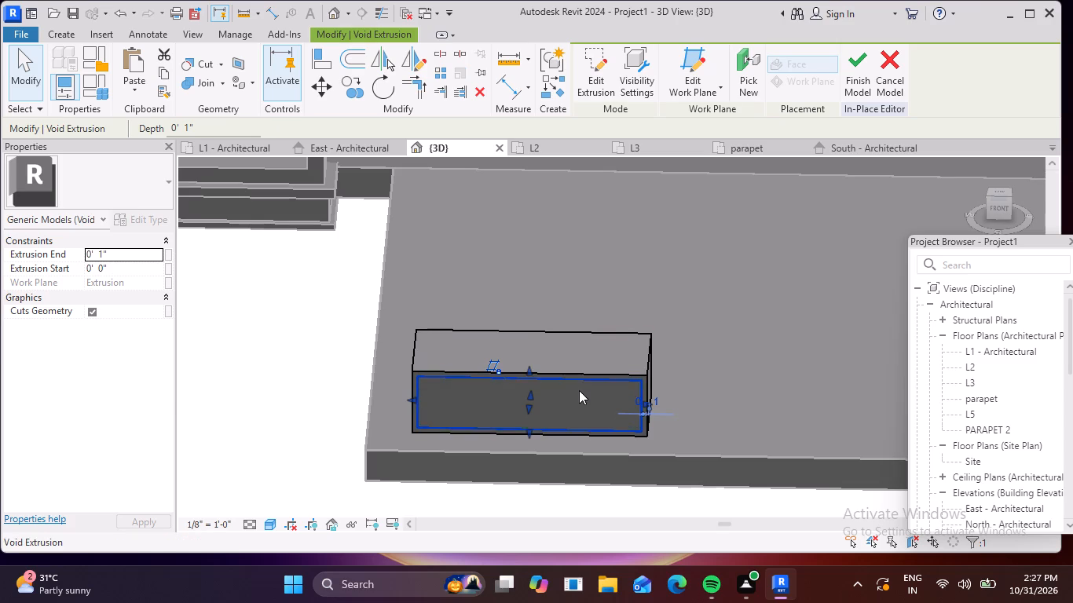
left_click(579, 390)
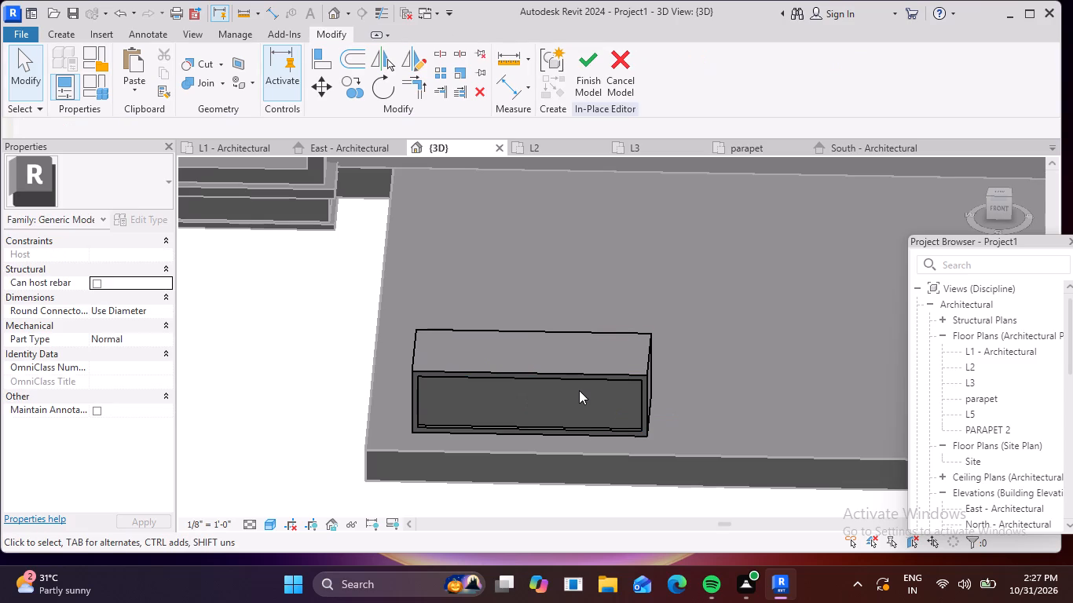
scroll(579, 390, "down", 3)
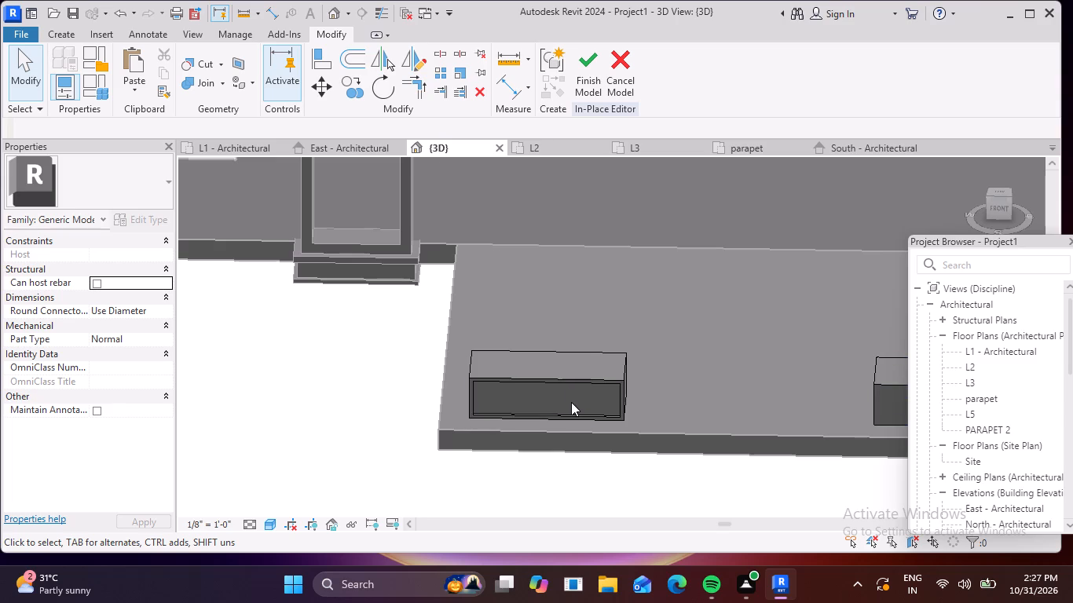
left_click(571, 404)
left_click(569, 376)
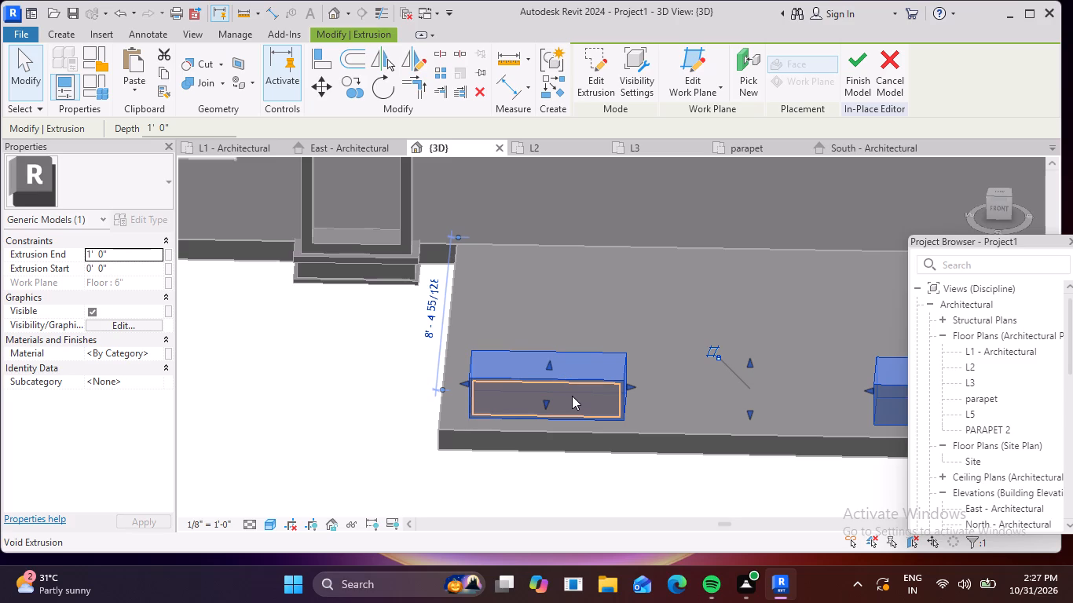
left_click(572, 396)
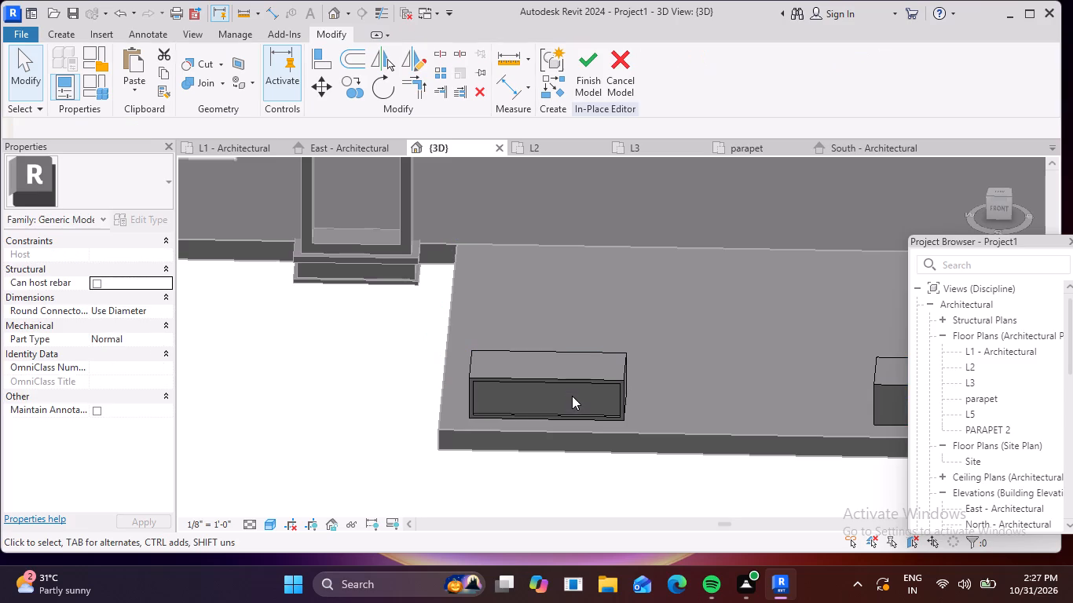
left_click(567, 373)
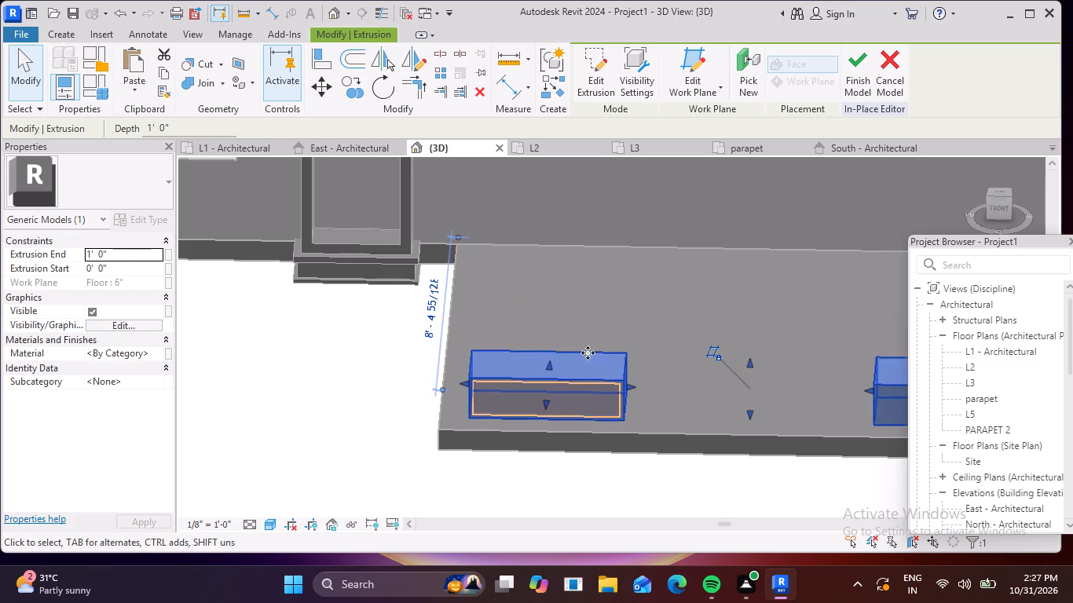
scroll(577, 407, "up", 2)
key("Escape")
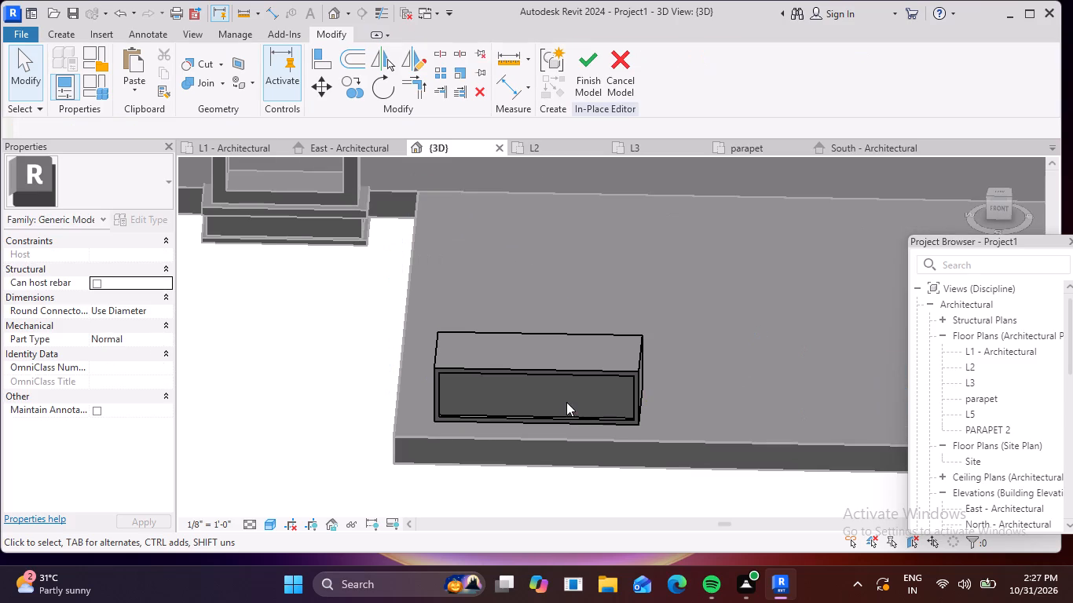
Create a similar void extrusion from the left block's void, set up for a rectangle sketch with a 1" offset.
left_click(590, 419)
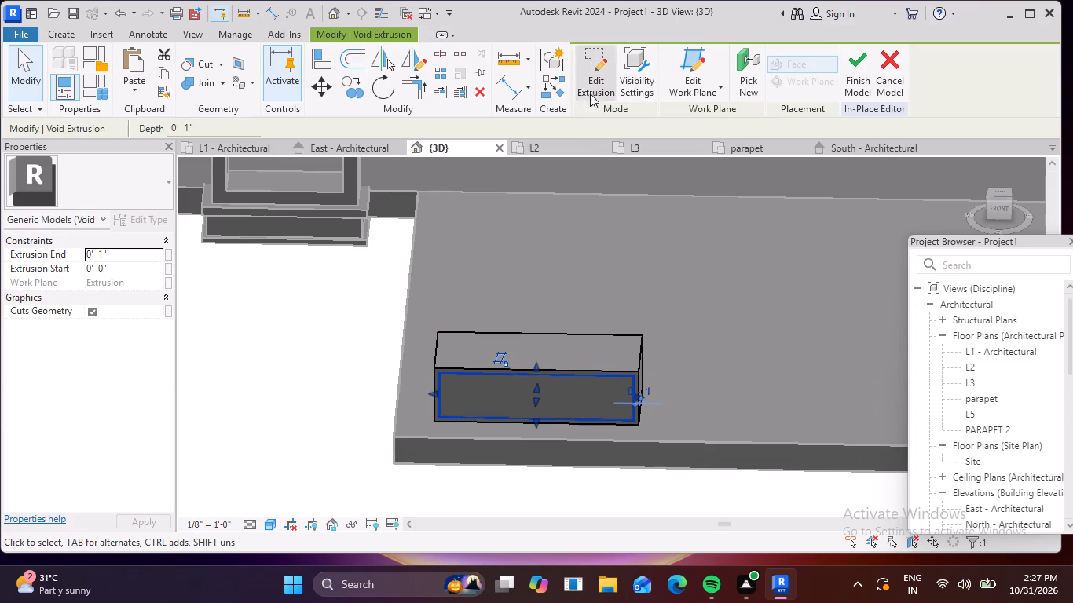
left_click(546, 88)
scroll(634, 248, "down", 3)
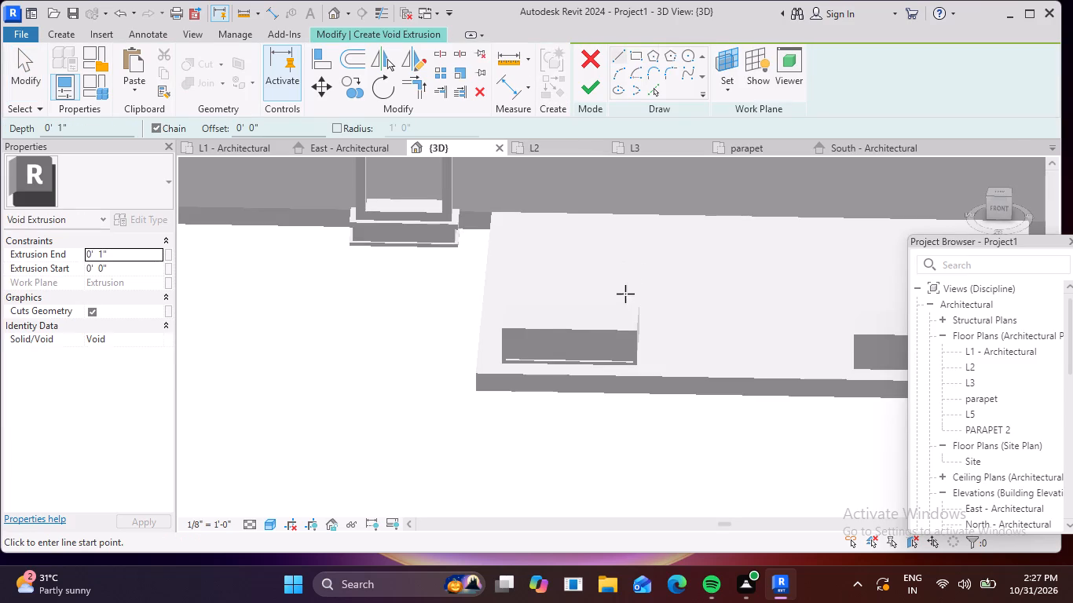
middle_click_drag(602, 305, 379, 266)
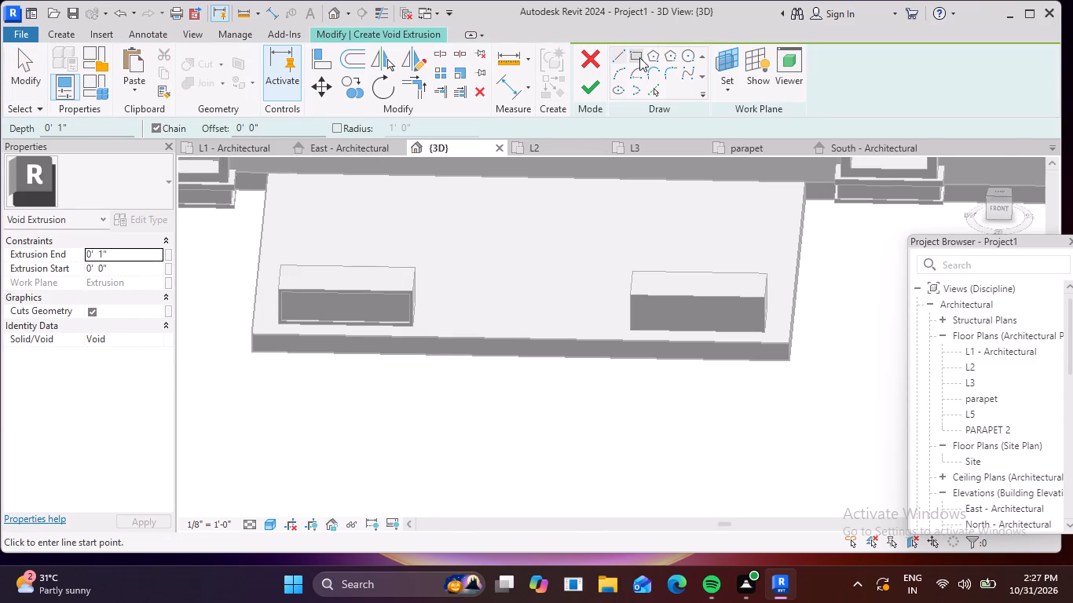
left_click(641, 57)
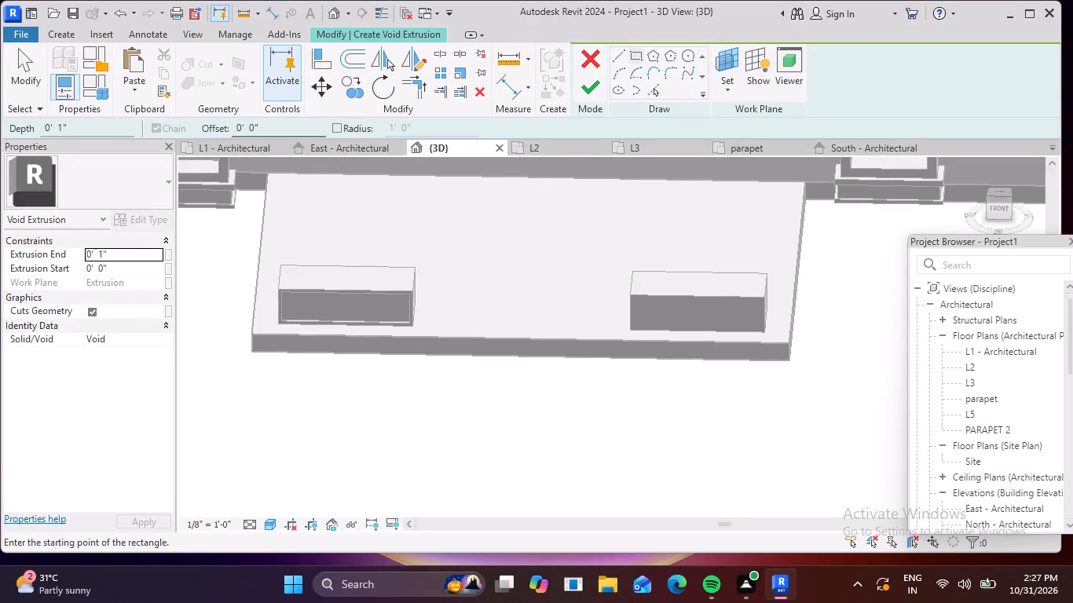
left_click(282, 129)
key("BackSpace")
key("BackSpace")
key("BackSpace")
key("BackSpace")
key("BackSpace")
key("BackSpace")
key("BackSpace")
key("BackSpace")
key("BackSpace")
key("BackSpace")
key("BackSpace")
key("BackSpace")
key("1")
key("shift+quotedbl")
key("Return")
Sketch a rectangle inset 1" within the right block's front face, about 3'-4" by 10".
left_click(626, 295)
scroll(739, 318, "up", 3)
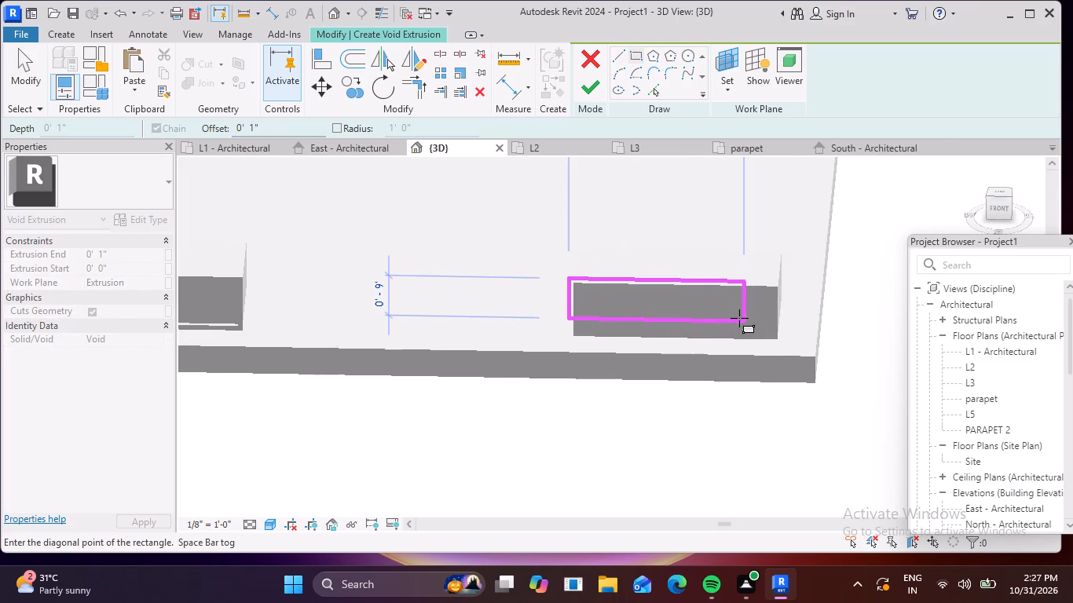
key("space")
scroll(763, 329, "up", 3)
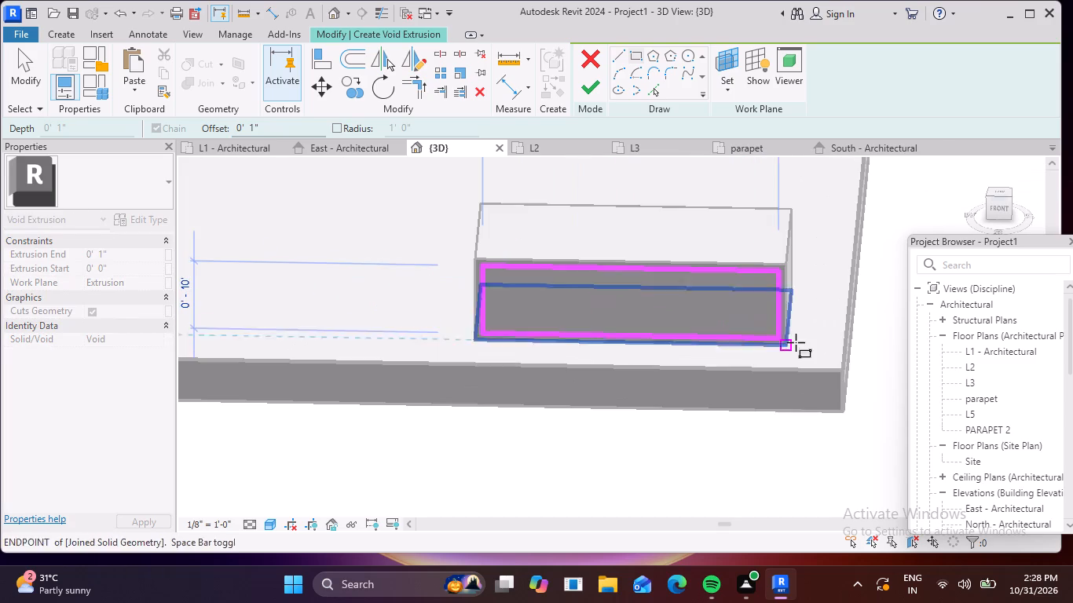
left_click(783, 343)
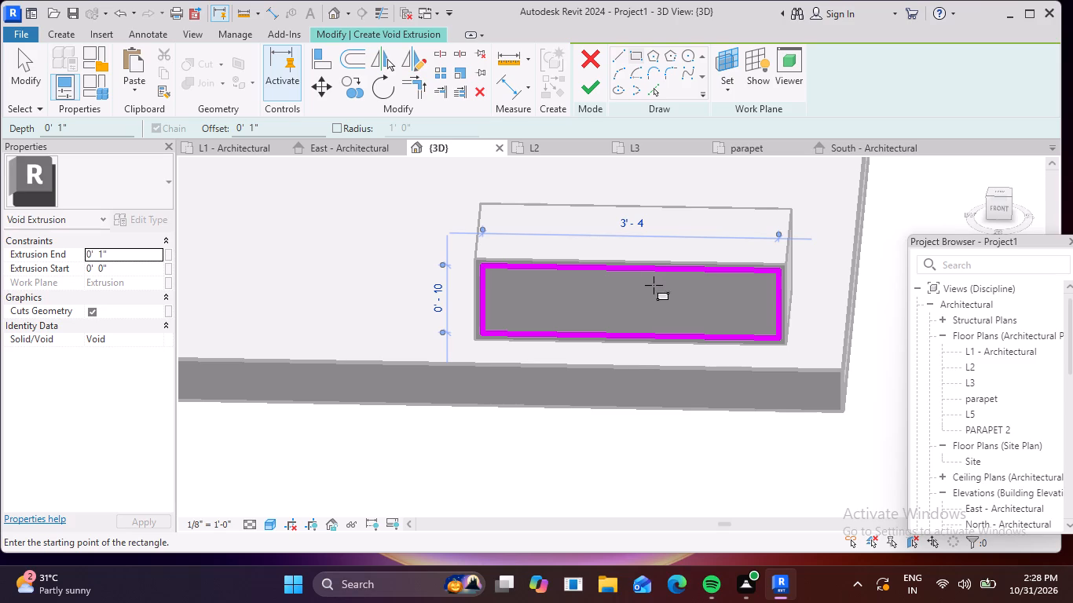
scroll(409, 350, "down", 8)
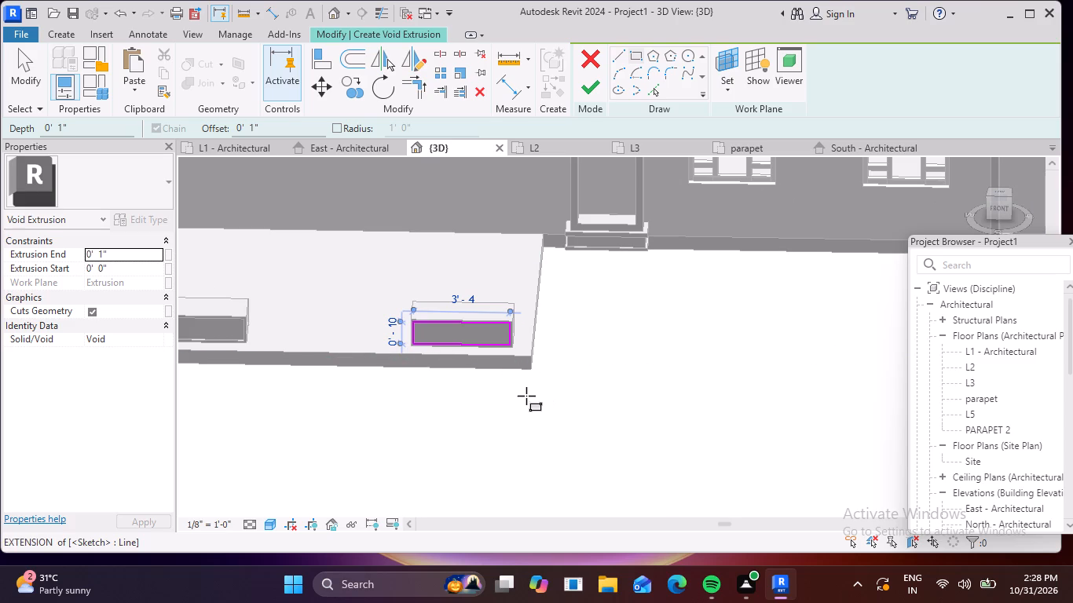
key("Escape")
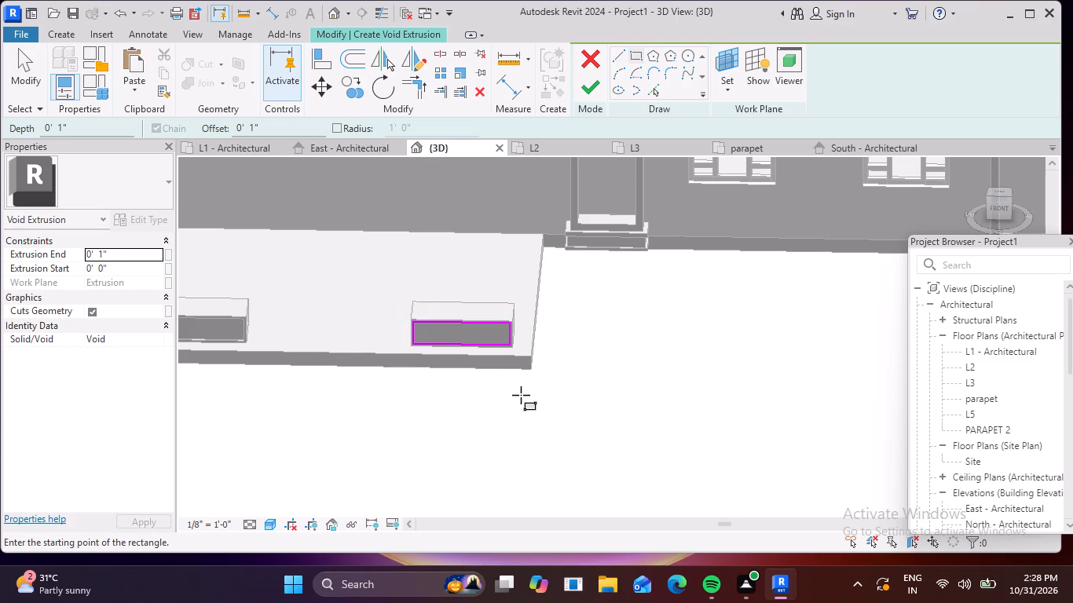
scroll(478, 300, "up", 4)
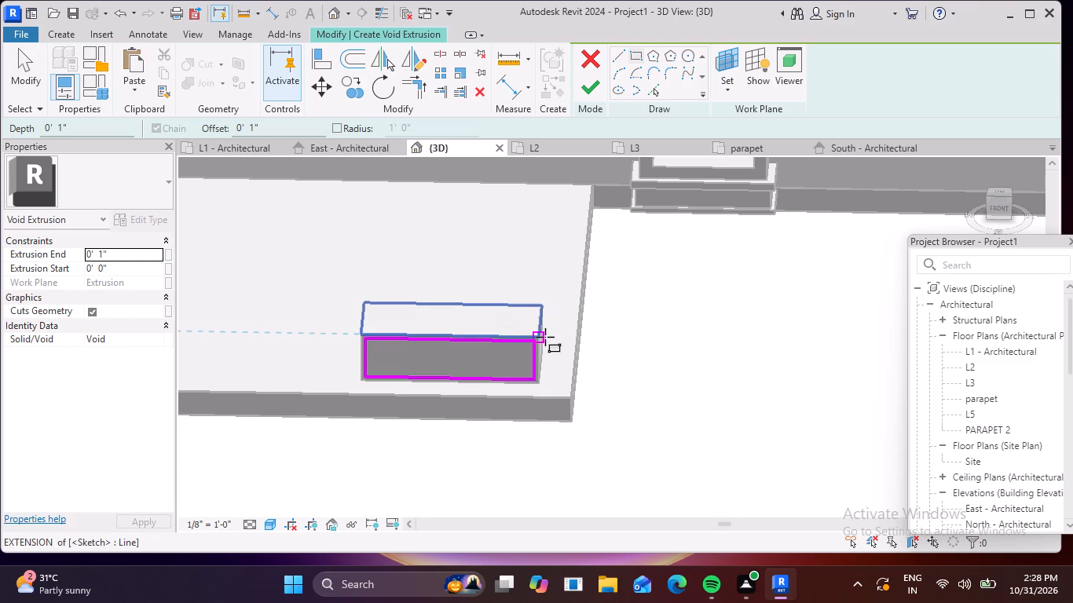
key("Escape")
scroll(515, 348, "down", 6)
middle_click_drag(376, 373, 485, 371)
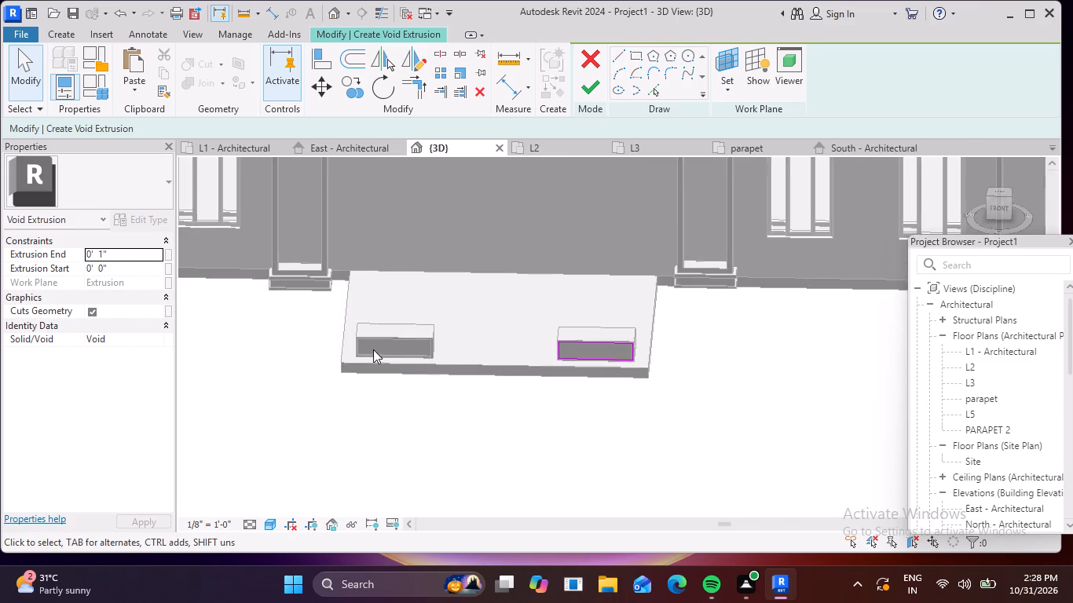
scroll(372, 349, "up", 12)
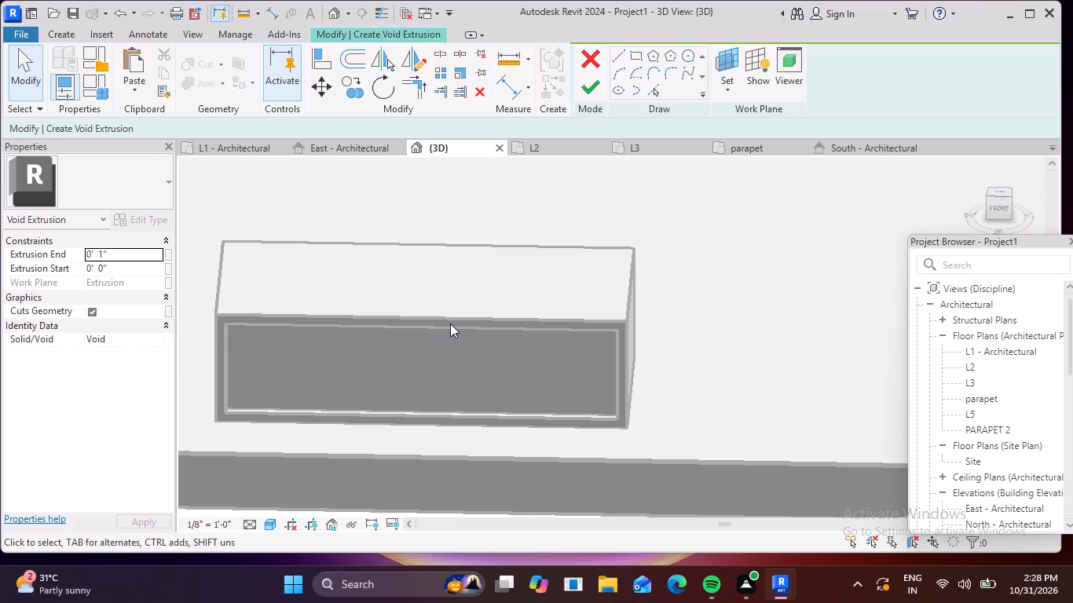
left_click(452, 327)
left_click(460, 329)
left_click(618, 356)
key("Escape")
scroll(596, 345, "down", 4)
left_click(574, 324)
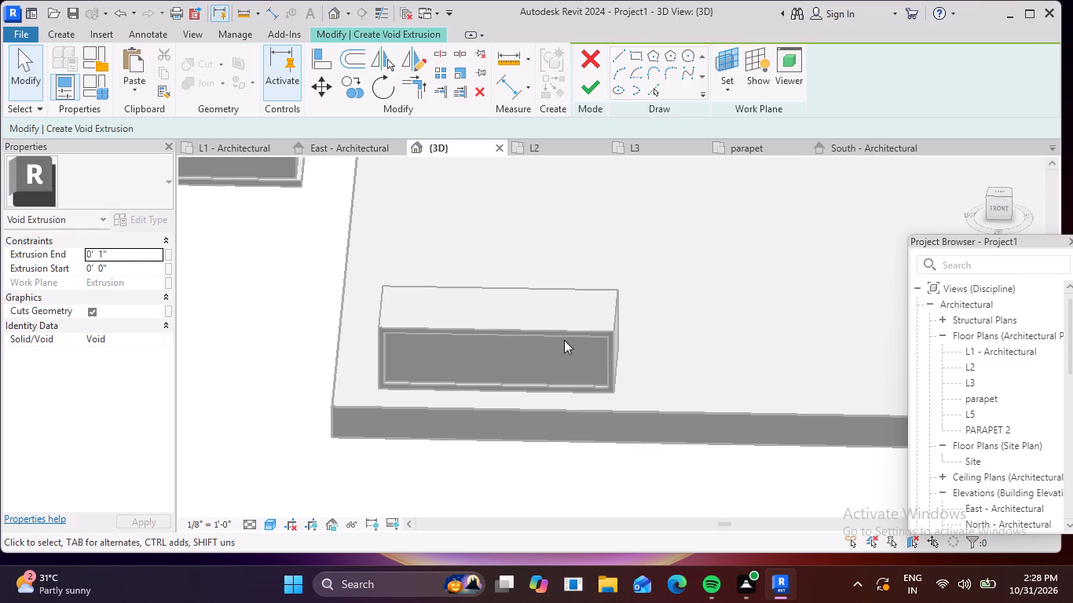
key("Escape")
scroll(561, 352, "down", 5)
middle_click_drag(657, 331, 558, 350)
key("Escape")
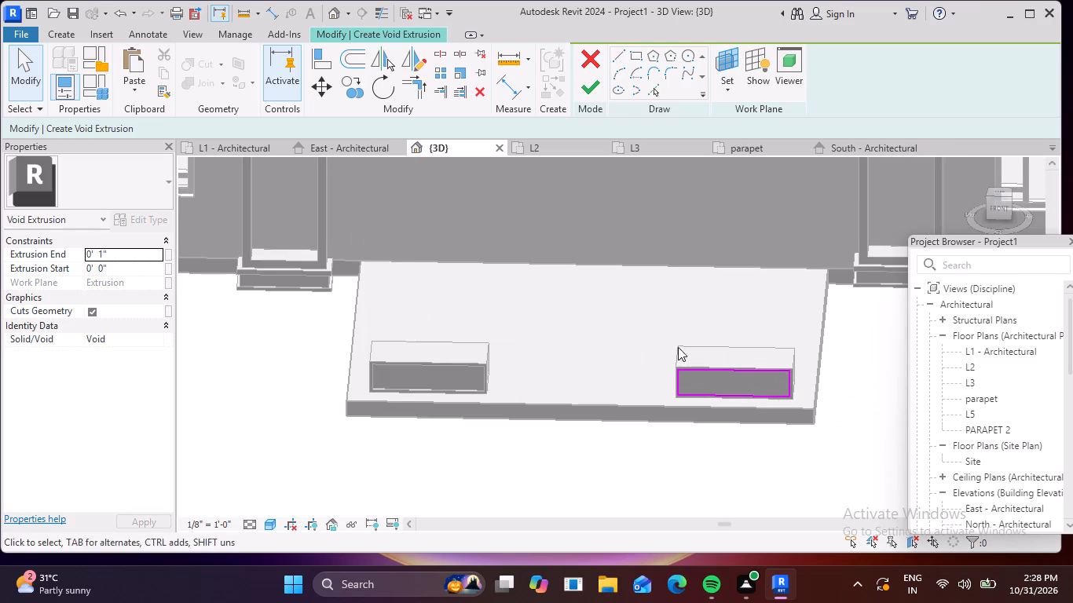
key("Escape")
Finish the void sketch to cut the 1" deep recess into the right block's front face.
left_click(584, 87)
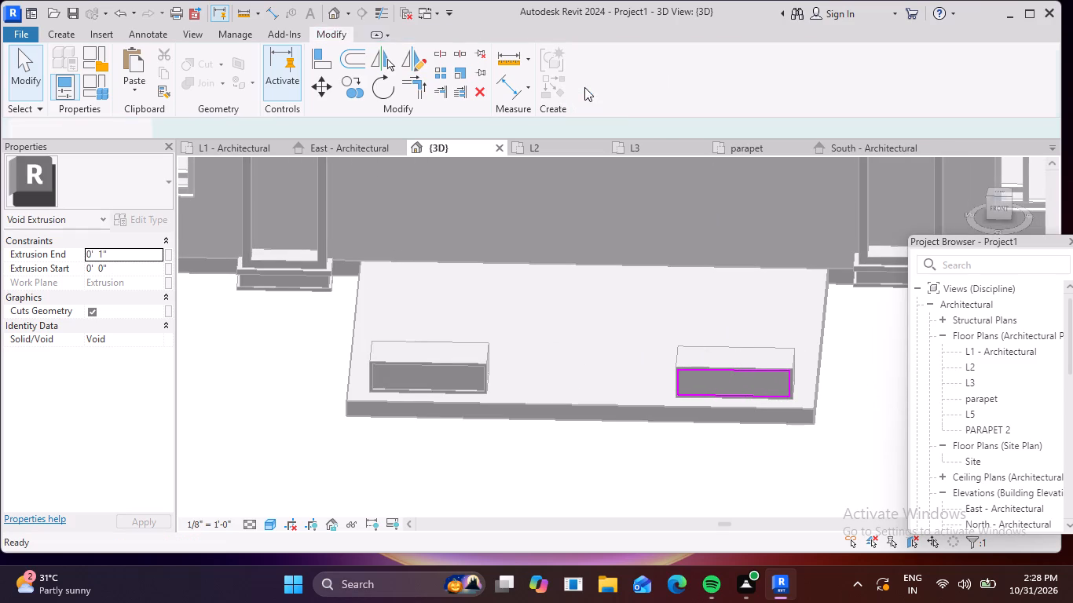
scroll(745, 397, "up", 4)
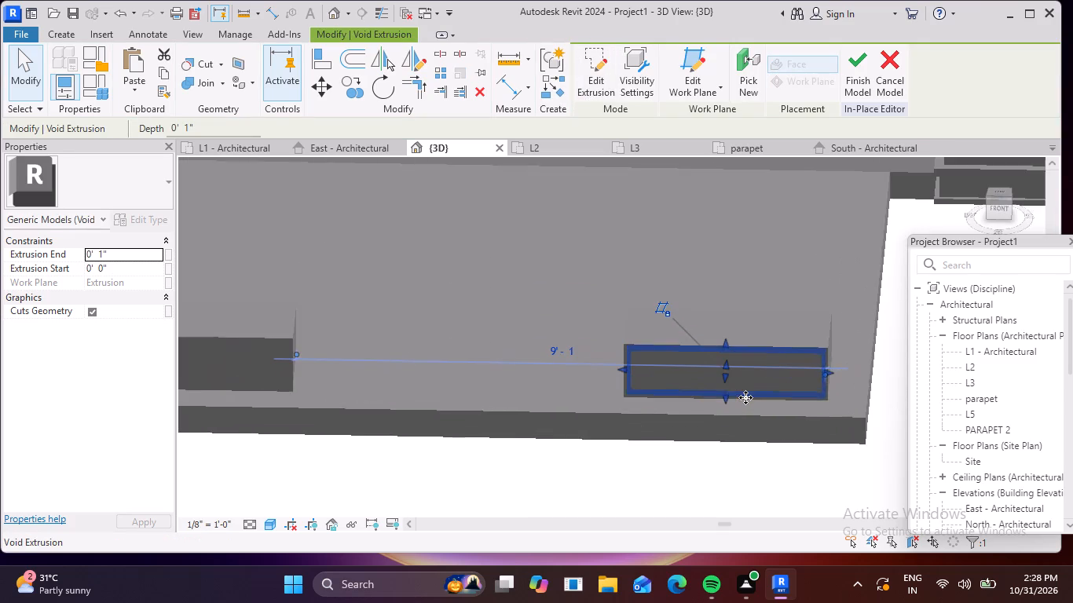
left_click(749, 375)
scroll(669, 384, "down", 4)
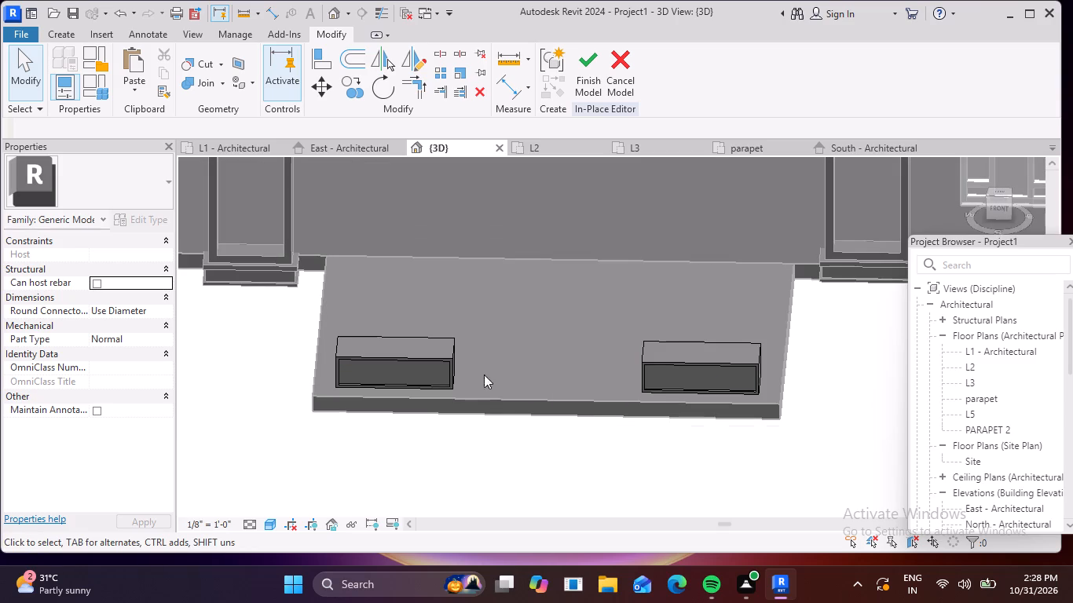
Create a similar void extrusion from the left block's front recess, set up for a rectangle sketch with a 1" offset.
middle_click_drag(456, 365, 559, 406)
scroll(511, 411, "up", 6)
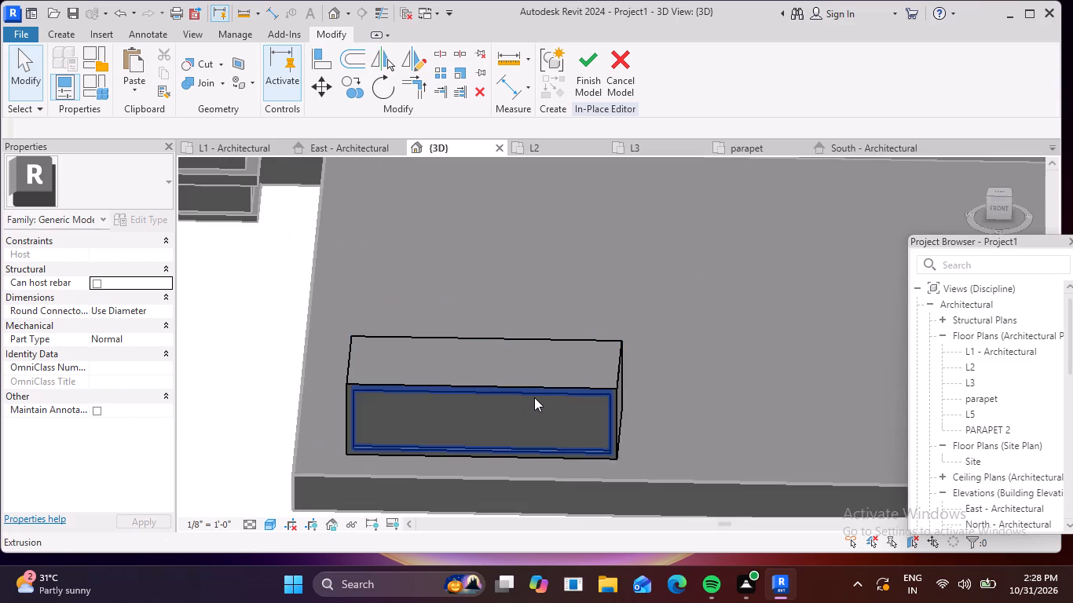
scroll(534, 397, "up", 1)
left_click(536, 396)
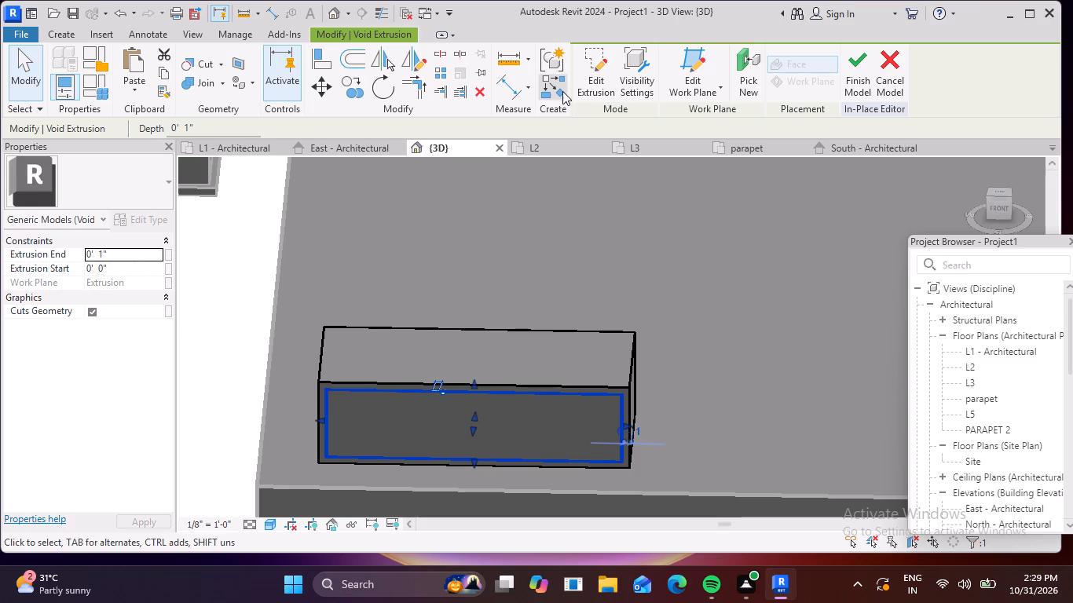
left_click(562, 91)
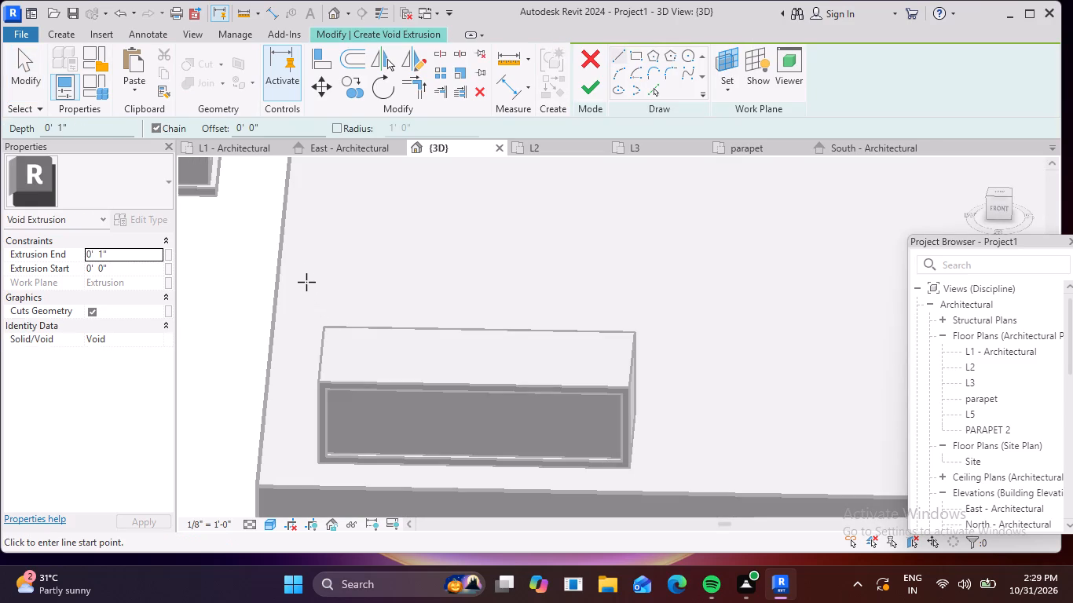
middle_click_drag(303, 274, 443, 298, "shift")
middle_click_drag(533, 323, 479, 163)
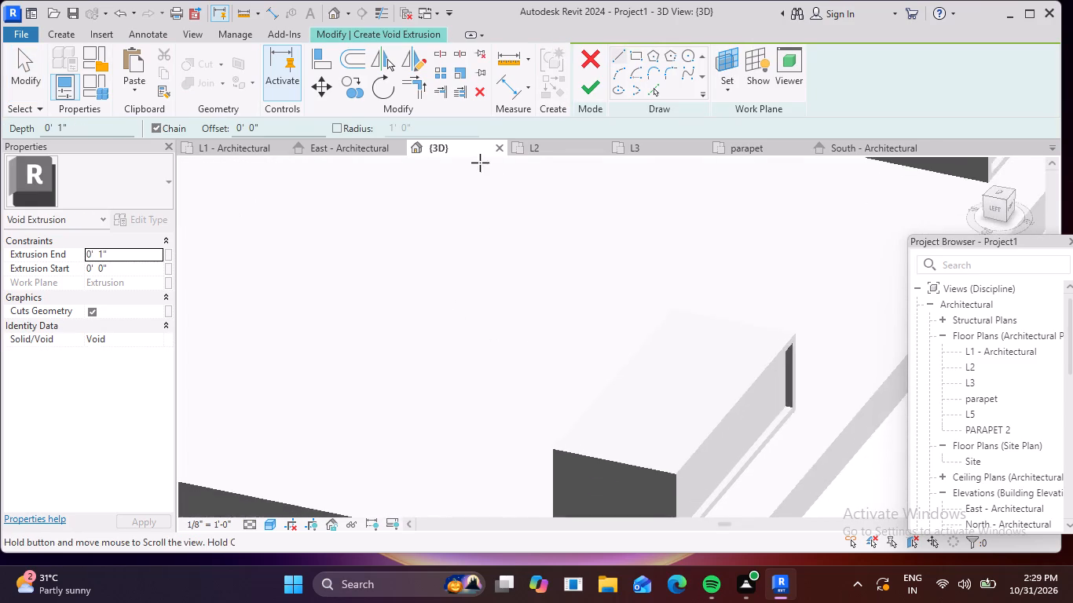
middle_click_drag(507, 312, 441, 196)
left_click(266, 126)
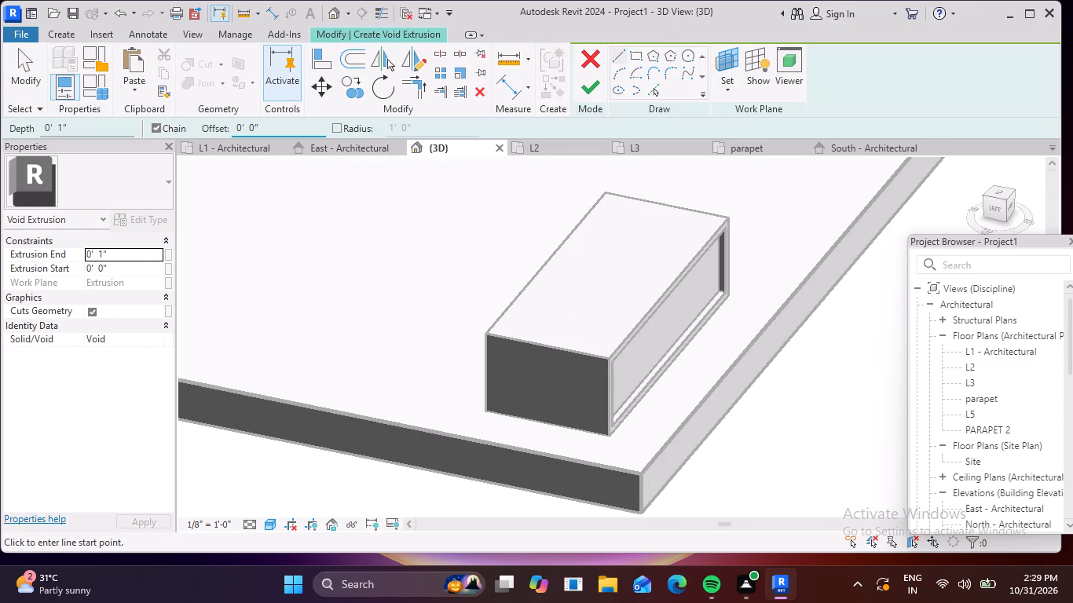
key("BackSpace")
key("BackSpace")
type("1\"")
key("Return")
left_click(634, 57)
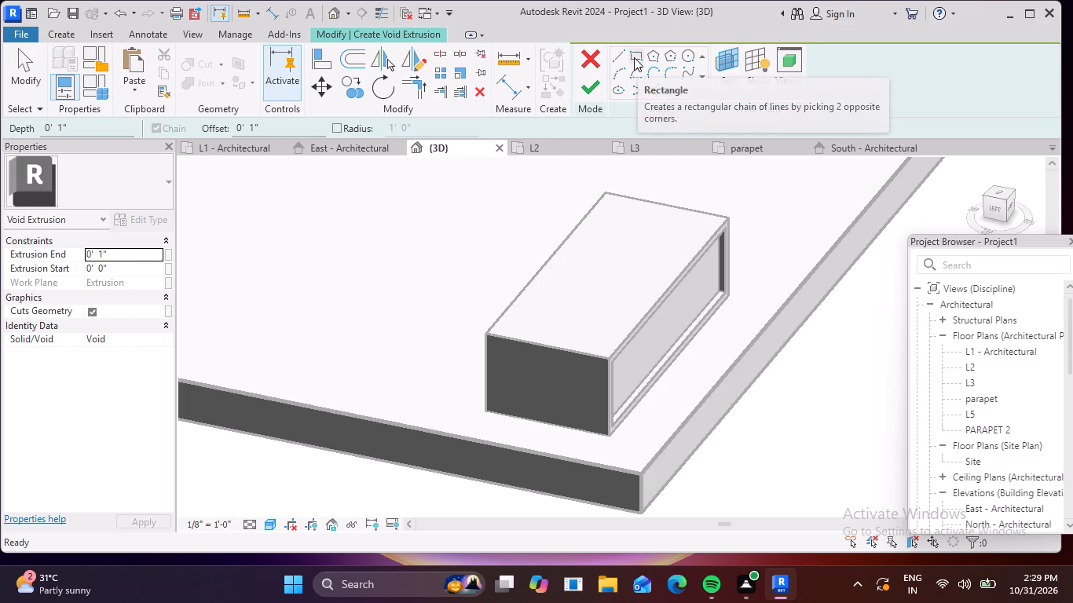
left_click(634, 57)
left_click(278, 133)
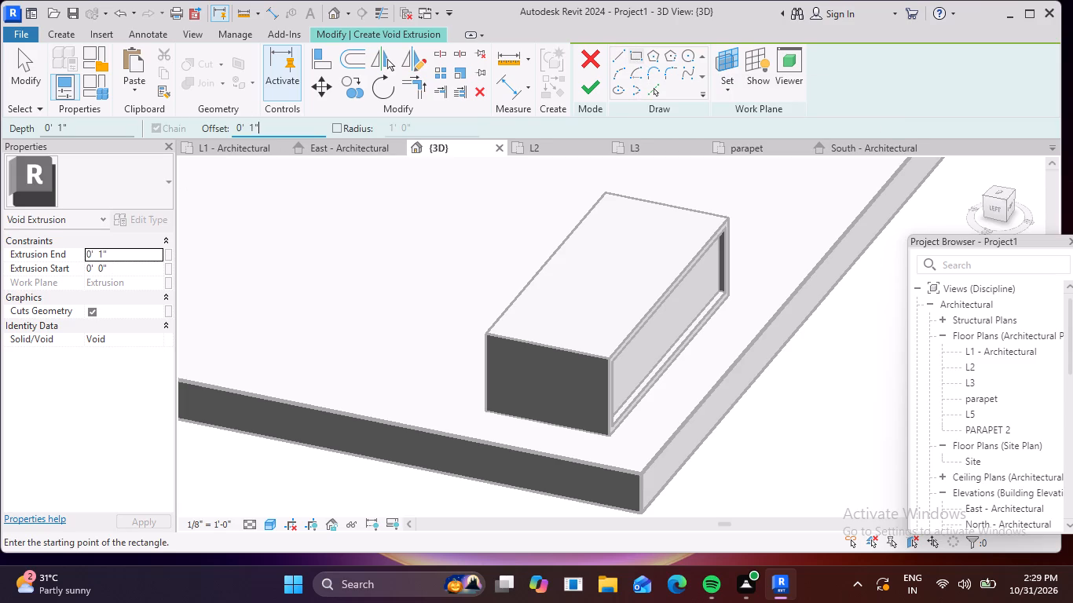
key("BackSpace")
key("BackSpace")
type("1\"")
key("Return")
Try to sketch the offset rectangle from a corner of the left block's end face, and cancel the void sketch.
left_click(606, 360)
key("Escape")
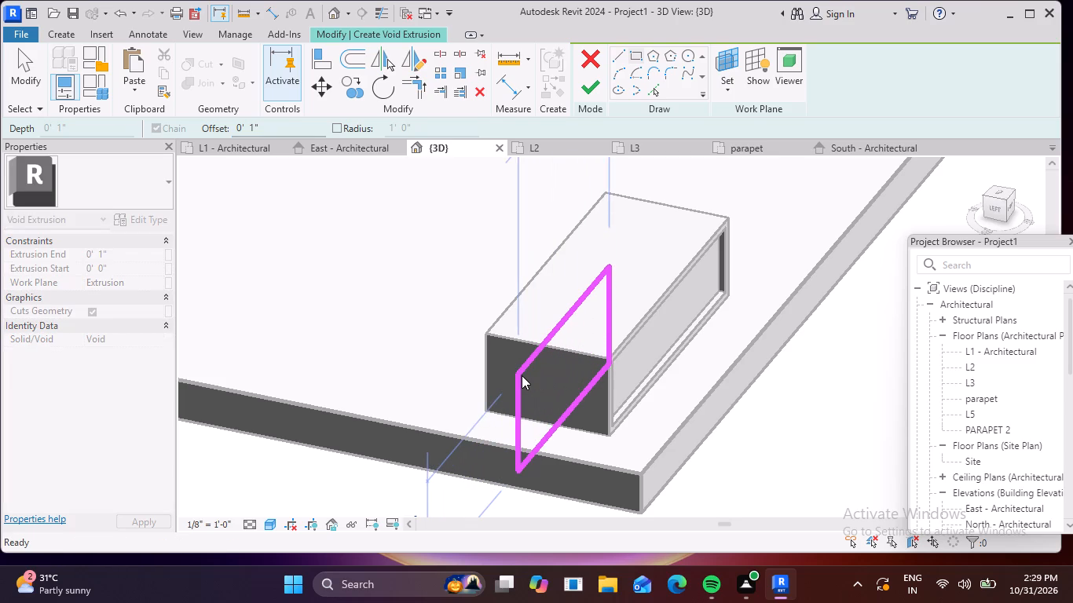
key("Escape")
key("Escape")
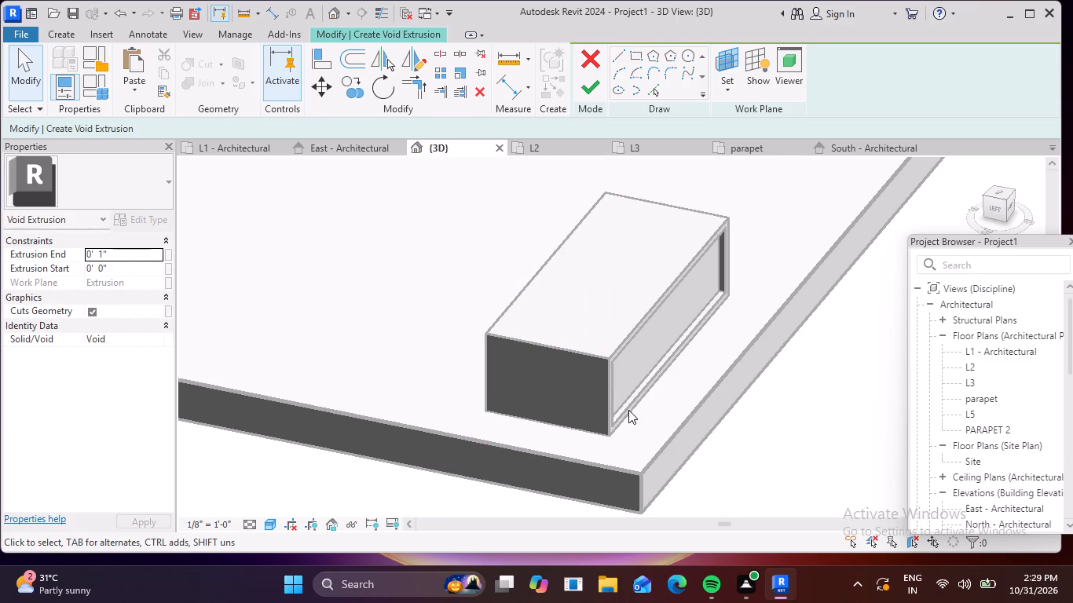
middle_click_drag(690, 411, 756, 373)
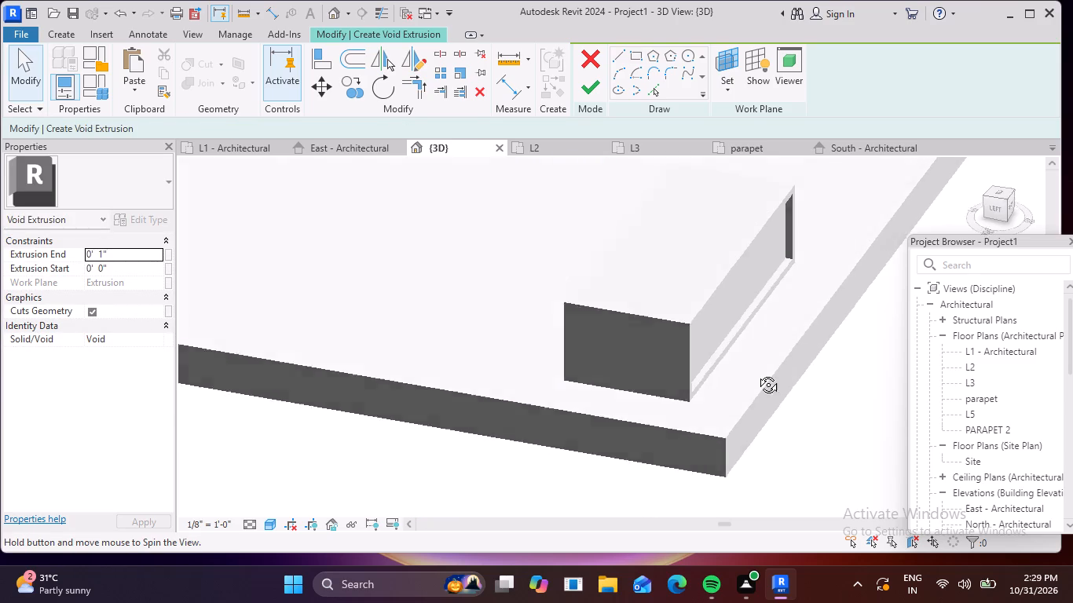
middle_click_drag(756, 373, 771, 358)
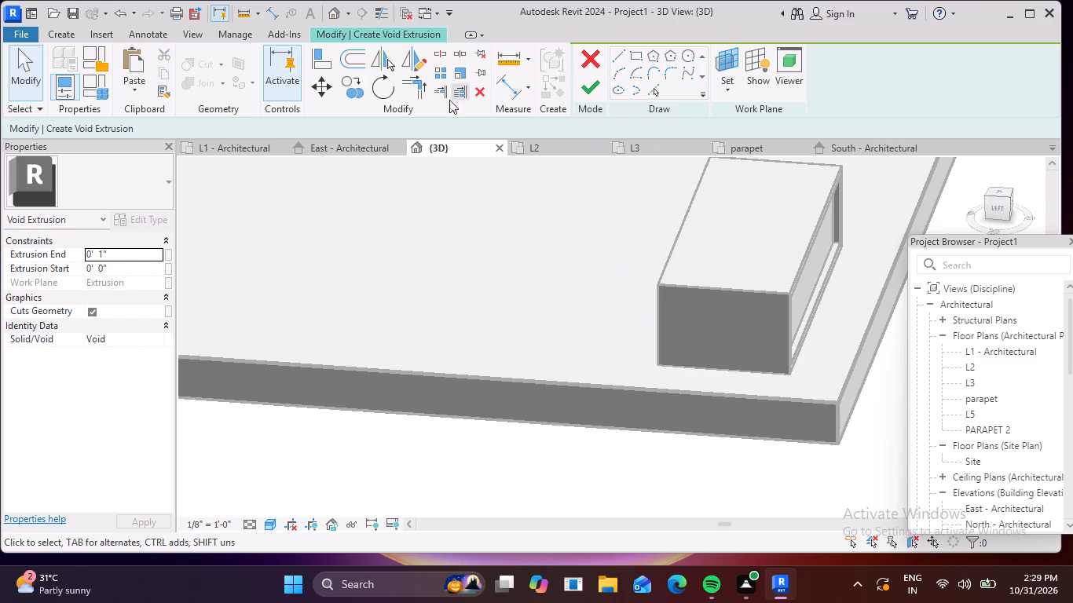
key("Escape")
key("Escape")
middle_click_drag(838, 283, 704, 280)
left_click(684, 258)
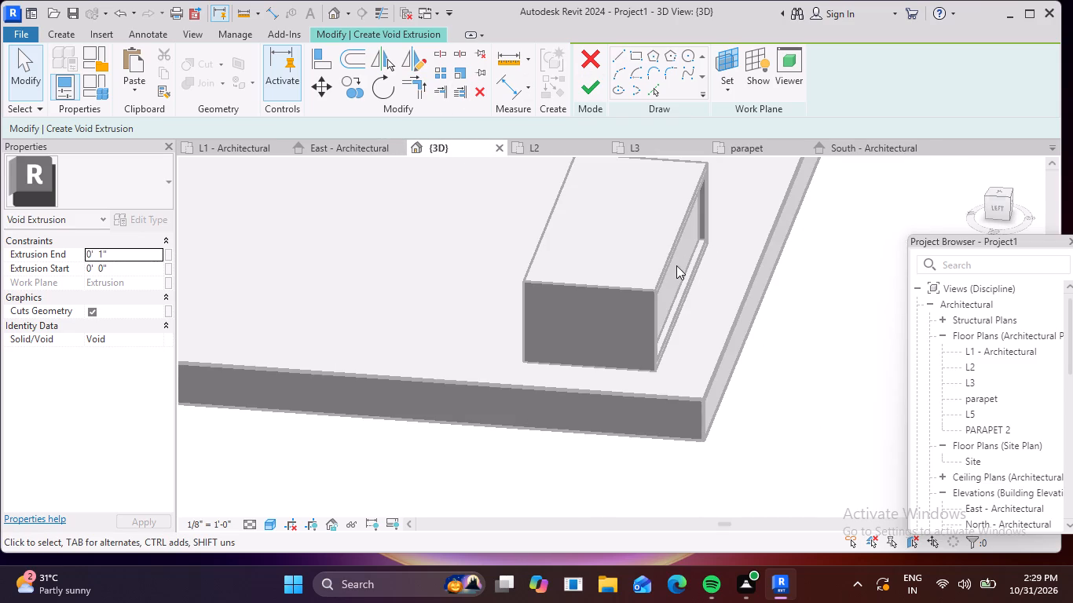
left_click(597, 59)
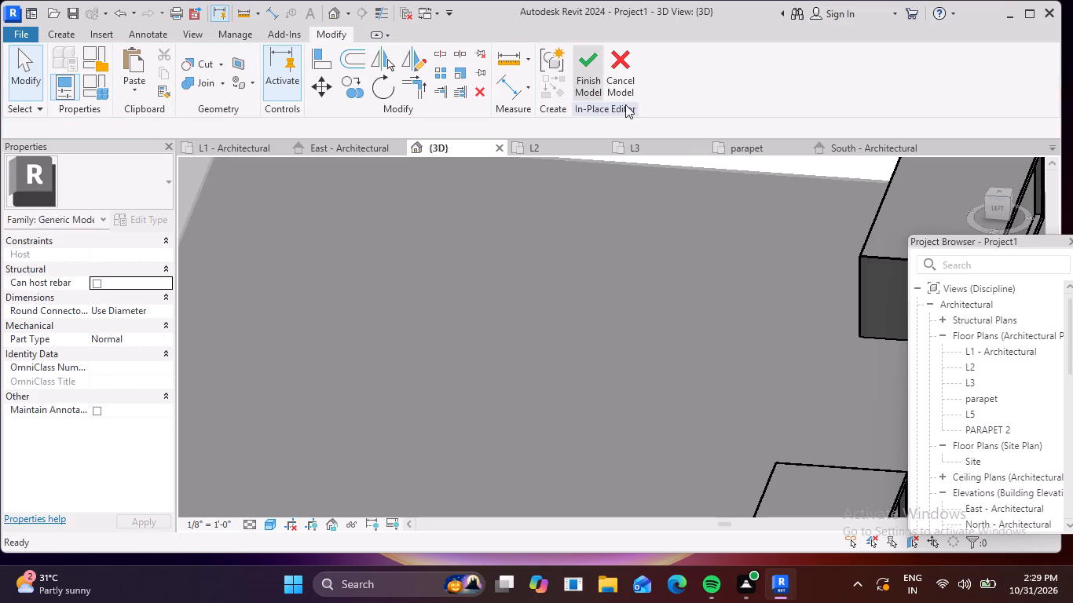
Cancel the in-place model of the two blocks, discarding its edits, and dismiss the save reminder without saving.
scroll(672, 221, "down", 5)
middle_click_drag(616, 298, 526, 247)
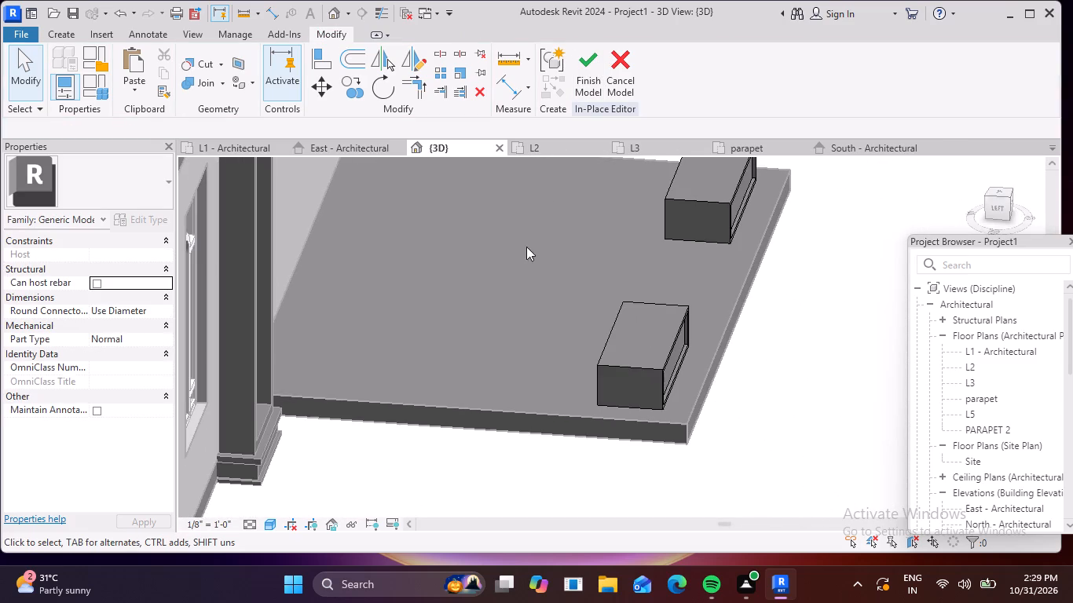
scroll(633, 299, "up", 2)
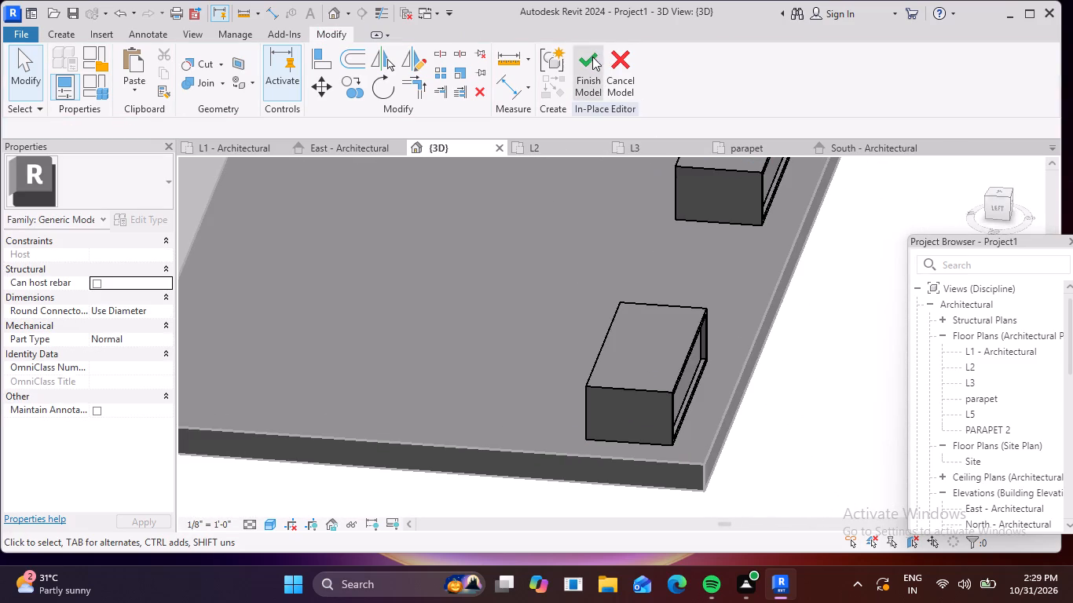
left_click(611, 70)
left_click(591, 312)
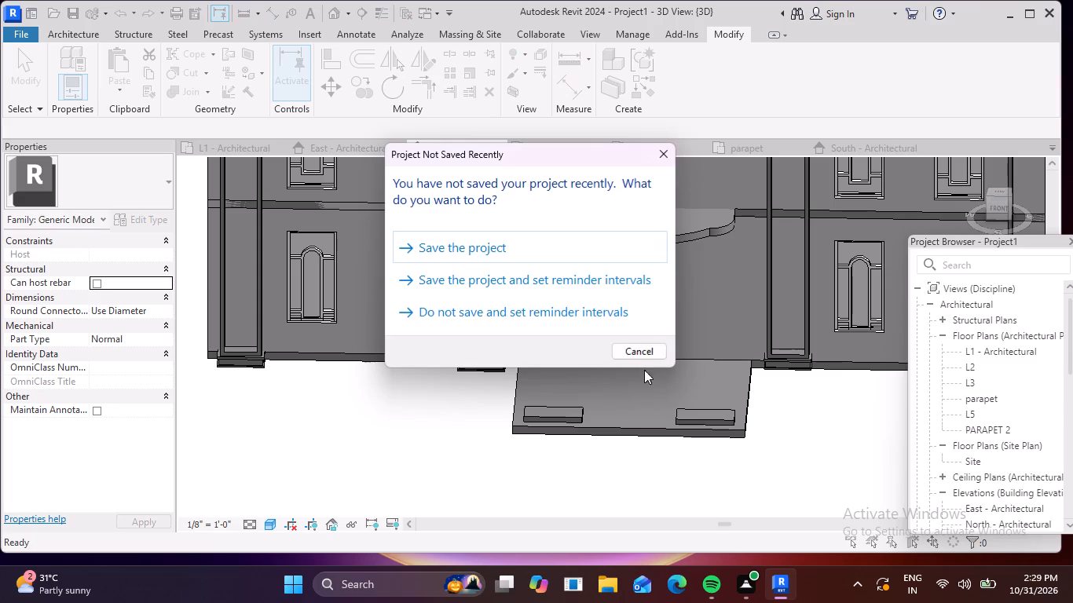
left_click(658, 150)
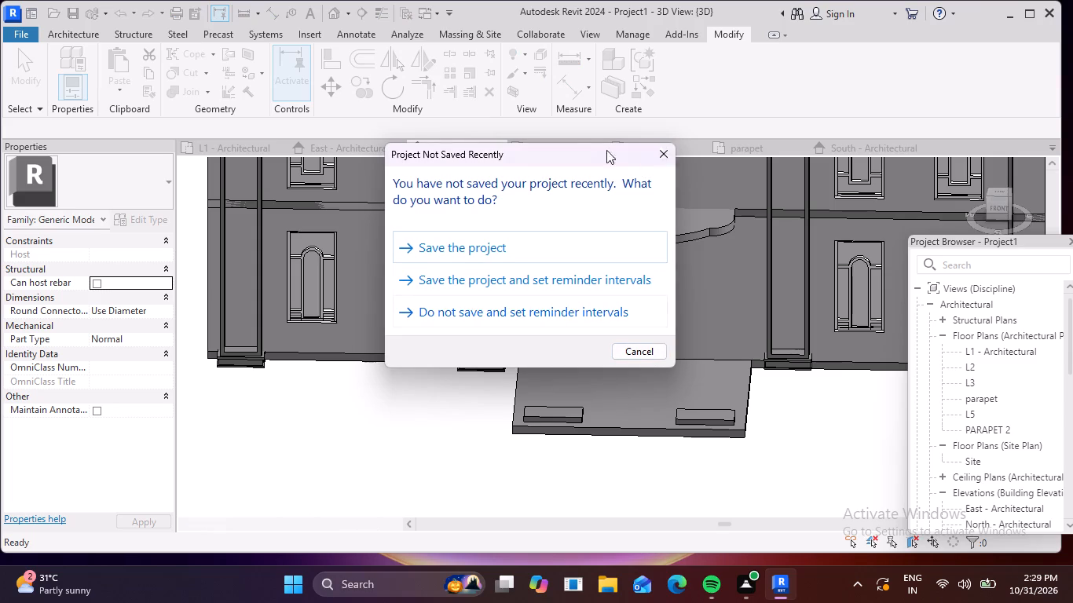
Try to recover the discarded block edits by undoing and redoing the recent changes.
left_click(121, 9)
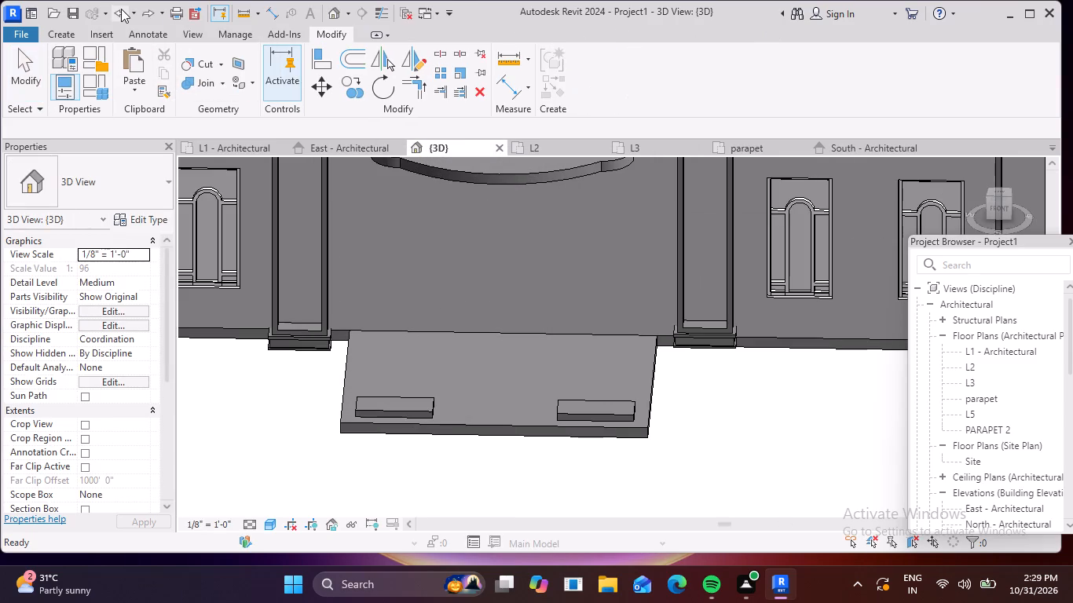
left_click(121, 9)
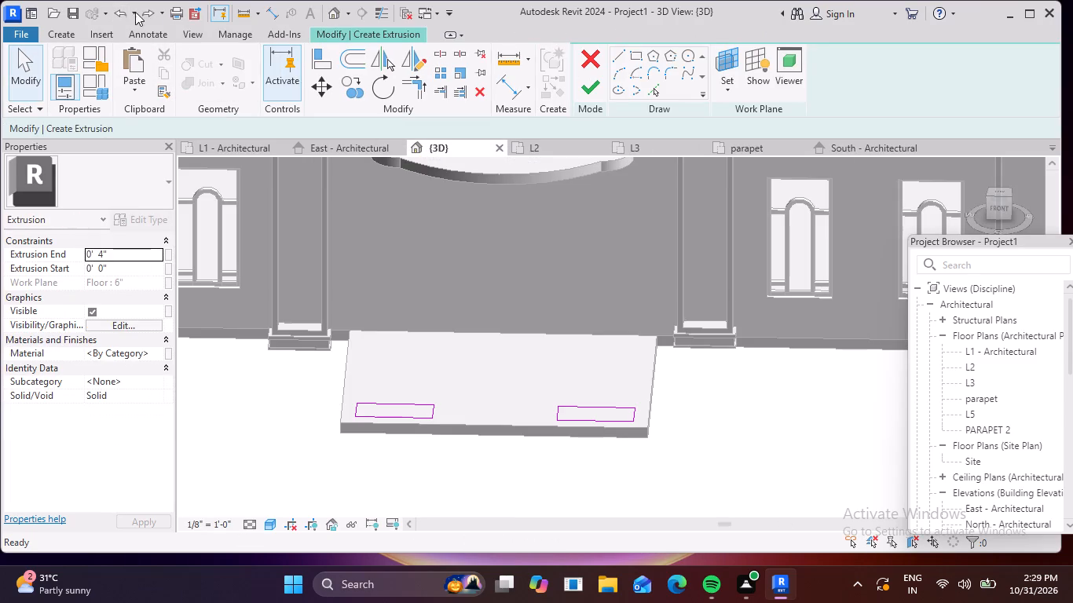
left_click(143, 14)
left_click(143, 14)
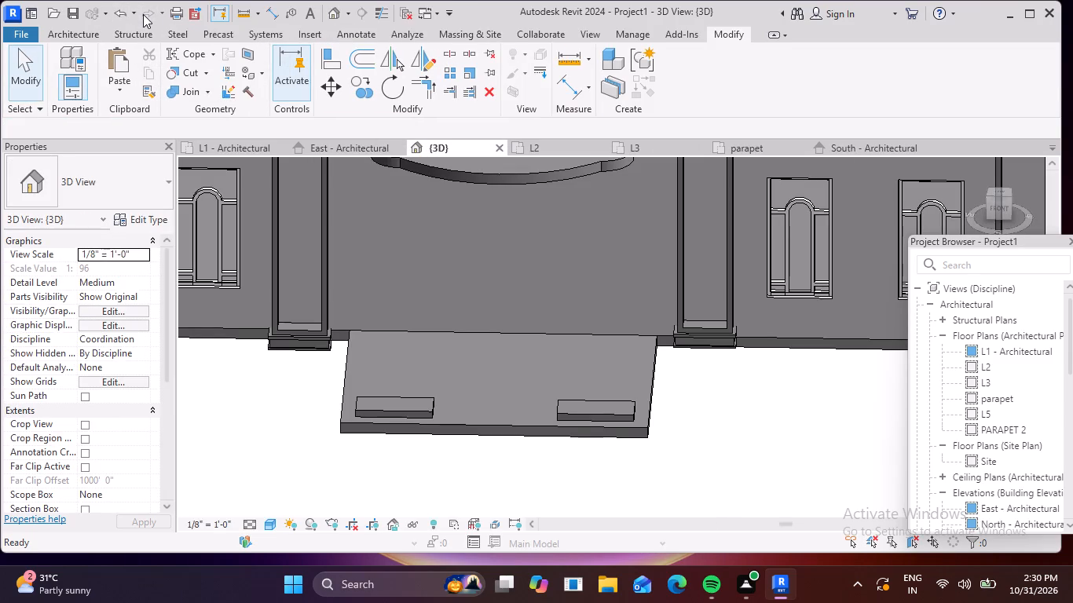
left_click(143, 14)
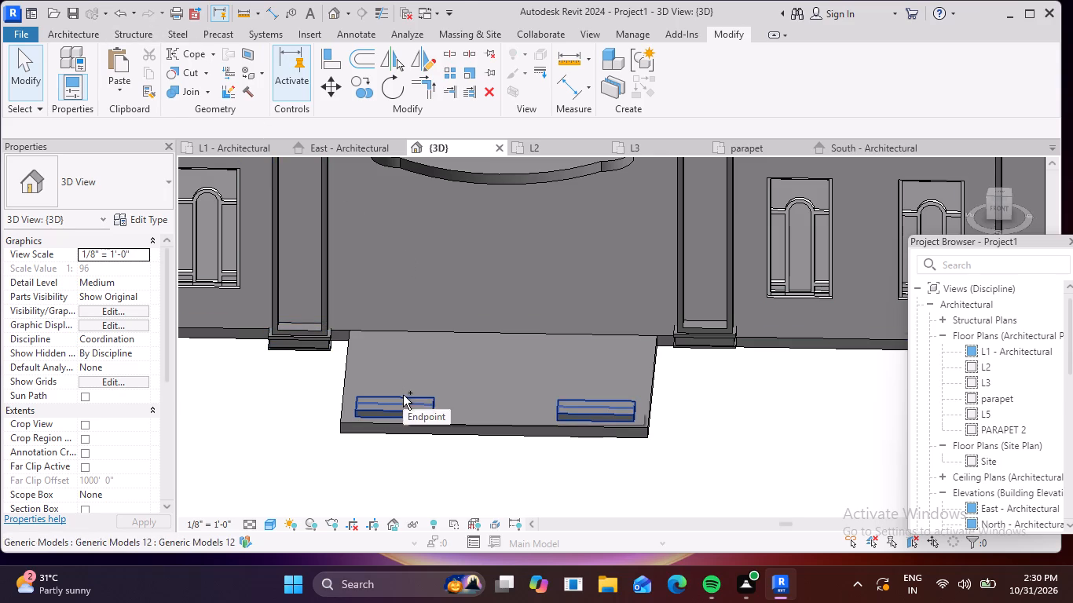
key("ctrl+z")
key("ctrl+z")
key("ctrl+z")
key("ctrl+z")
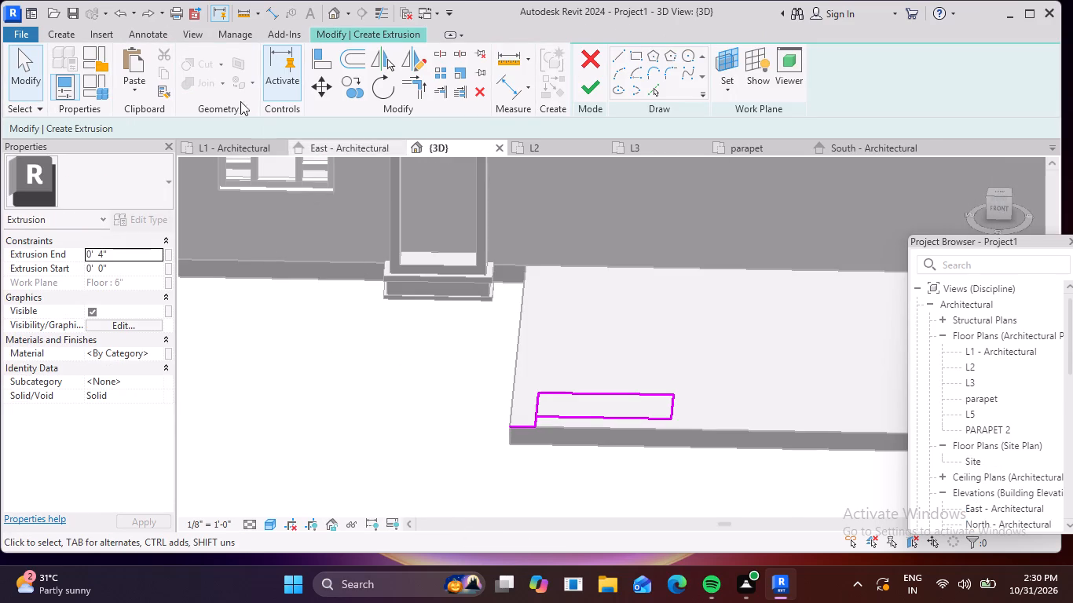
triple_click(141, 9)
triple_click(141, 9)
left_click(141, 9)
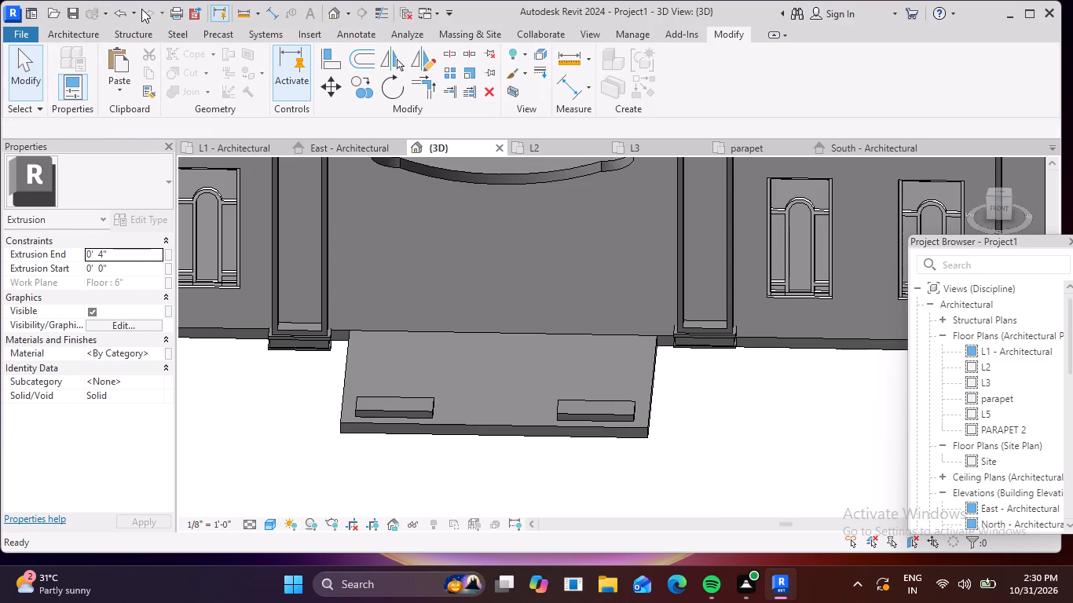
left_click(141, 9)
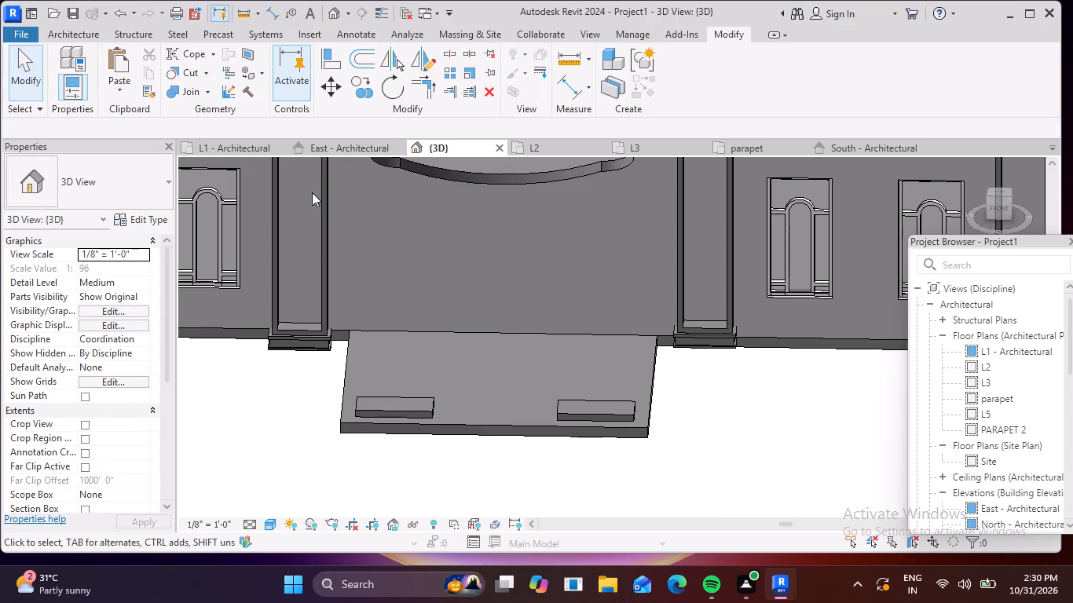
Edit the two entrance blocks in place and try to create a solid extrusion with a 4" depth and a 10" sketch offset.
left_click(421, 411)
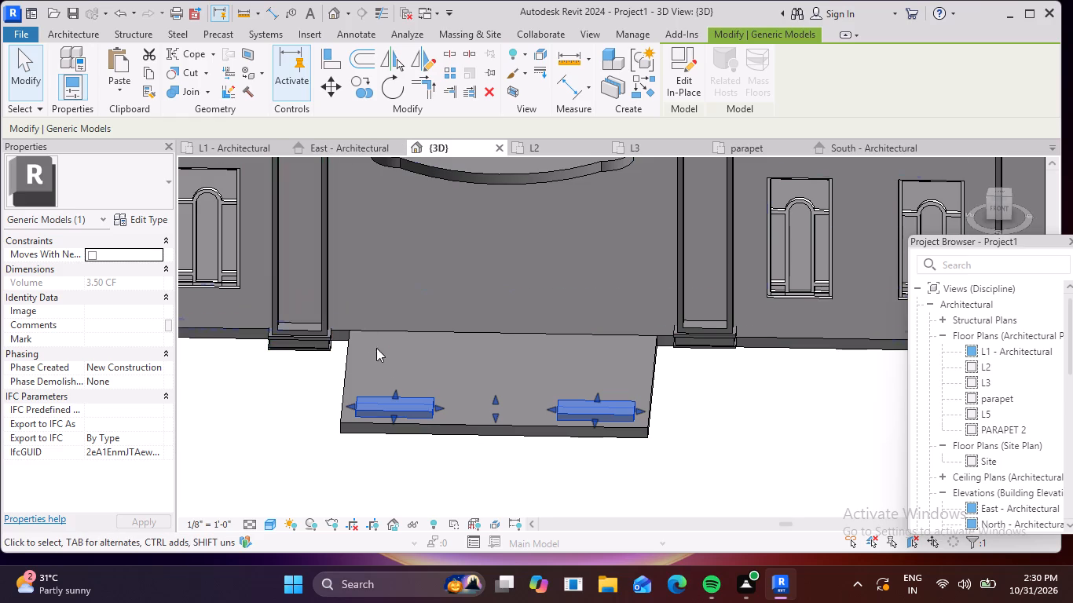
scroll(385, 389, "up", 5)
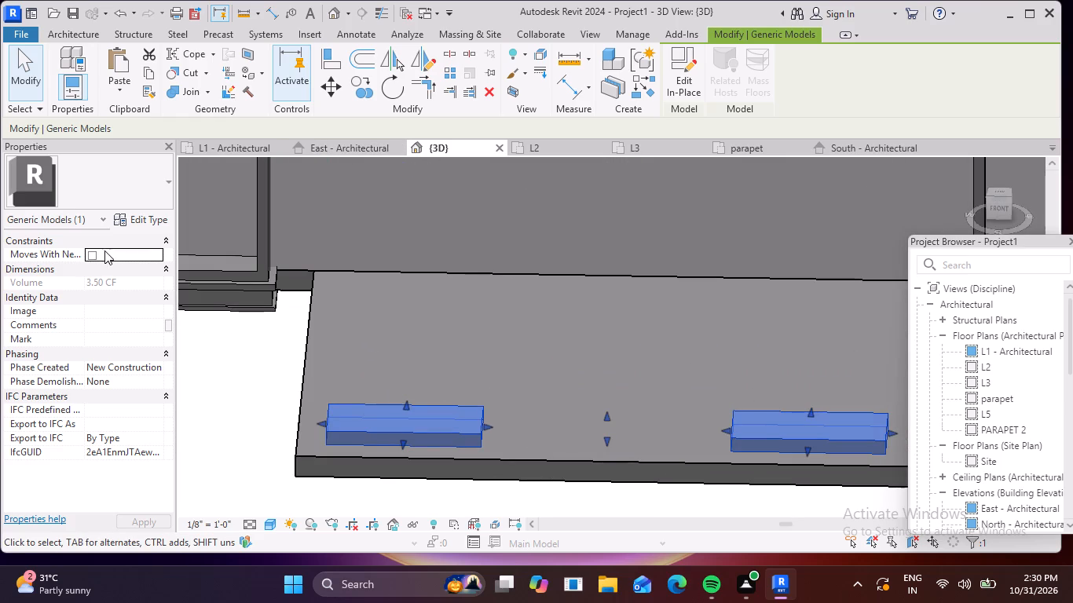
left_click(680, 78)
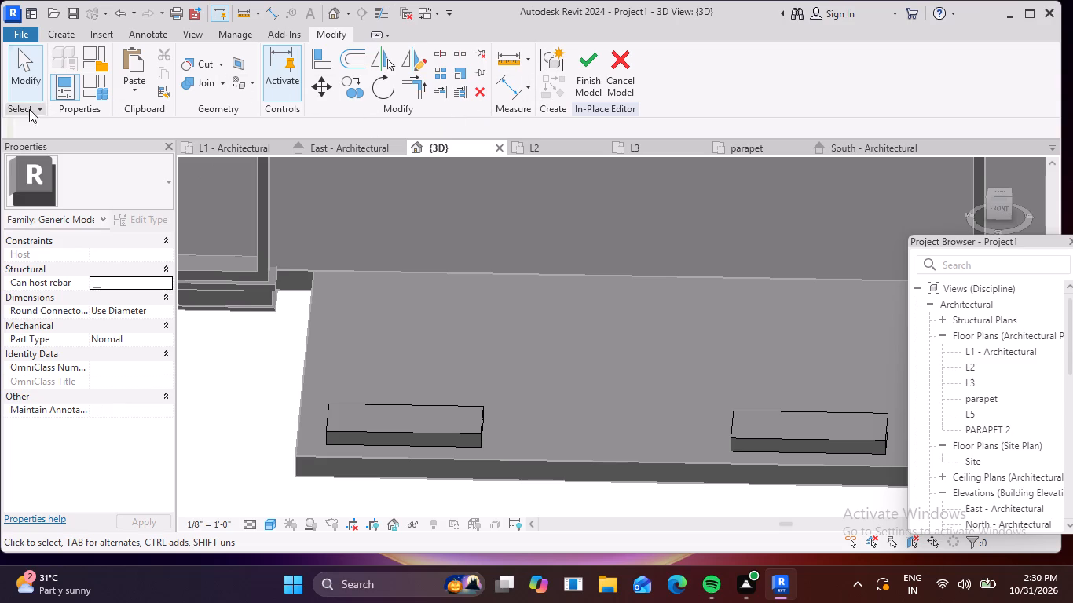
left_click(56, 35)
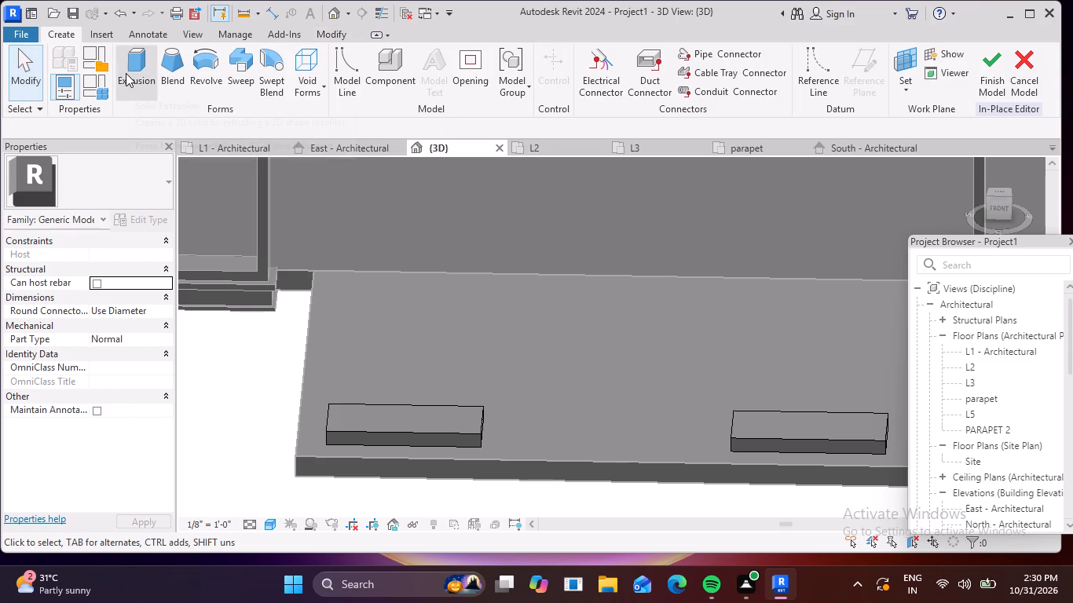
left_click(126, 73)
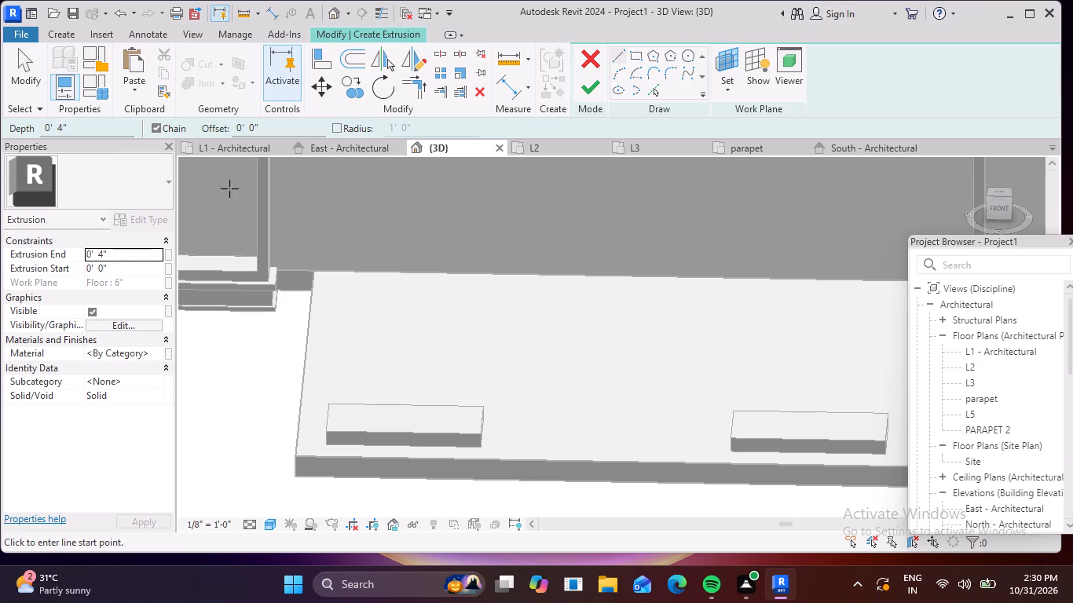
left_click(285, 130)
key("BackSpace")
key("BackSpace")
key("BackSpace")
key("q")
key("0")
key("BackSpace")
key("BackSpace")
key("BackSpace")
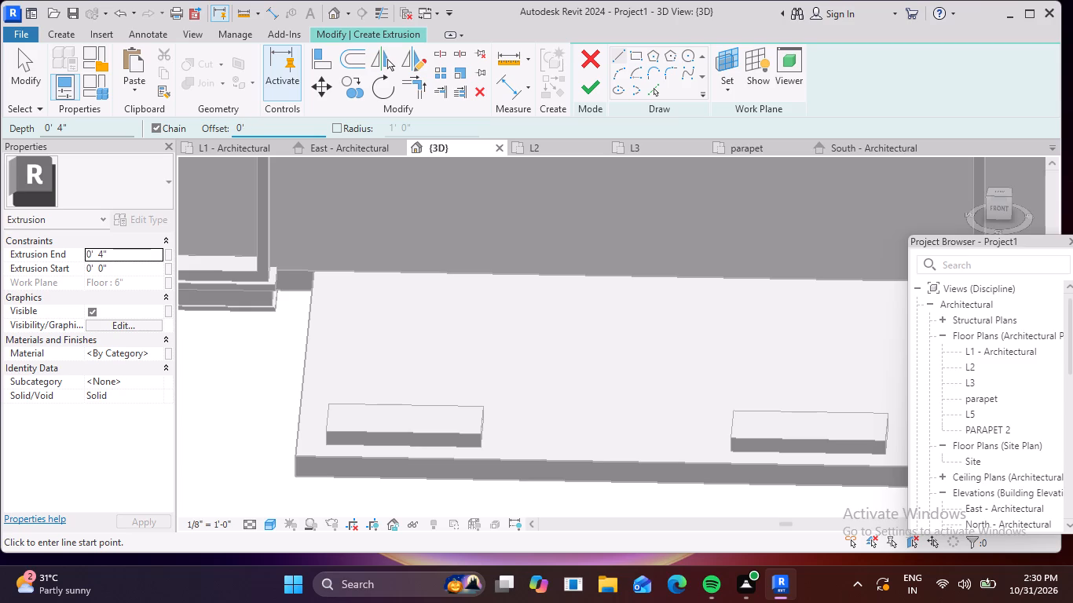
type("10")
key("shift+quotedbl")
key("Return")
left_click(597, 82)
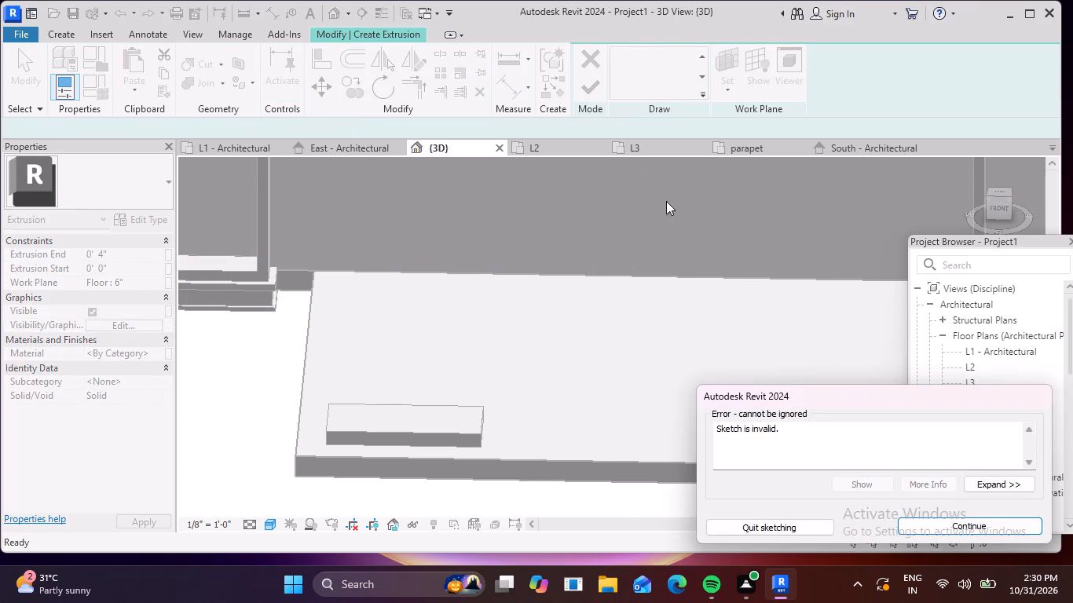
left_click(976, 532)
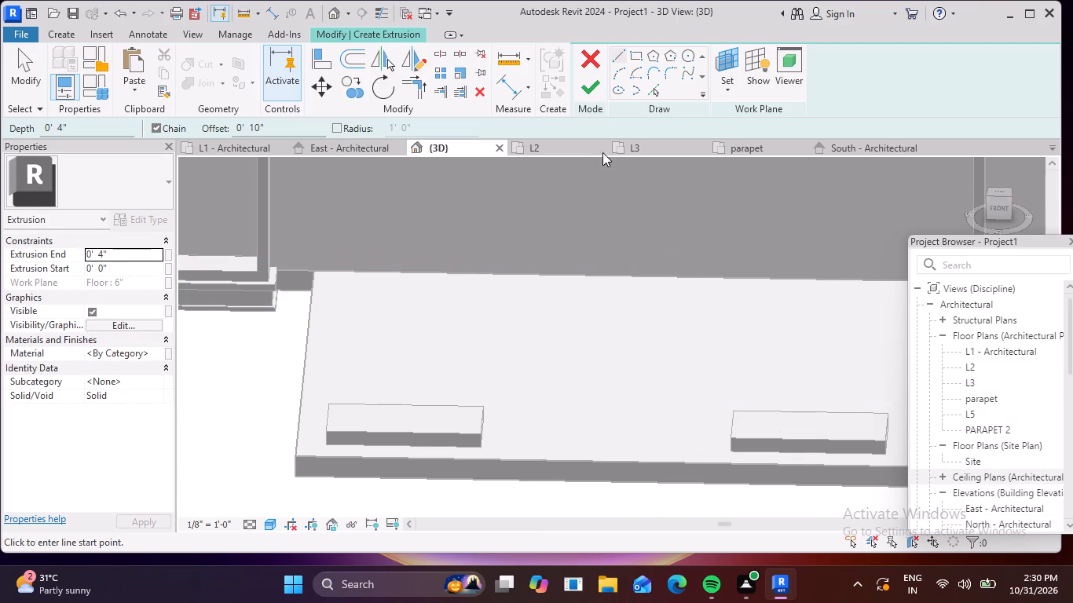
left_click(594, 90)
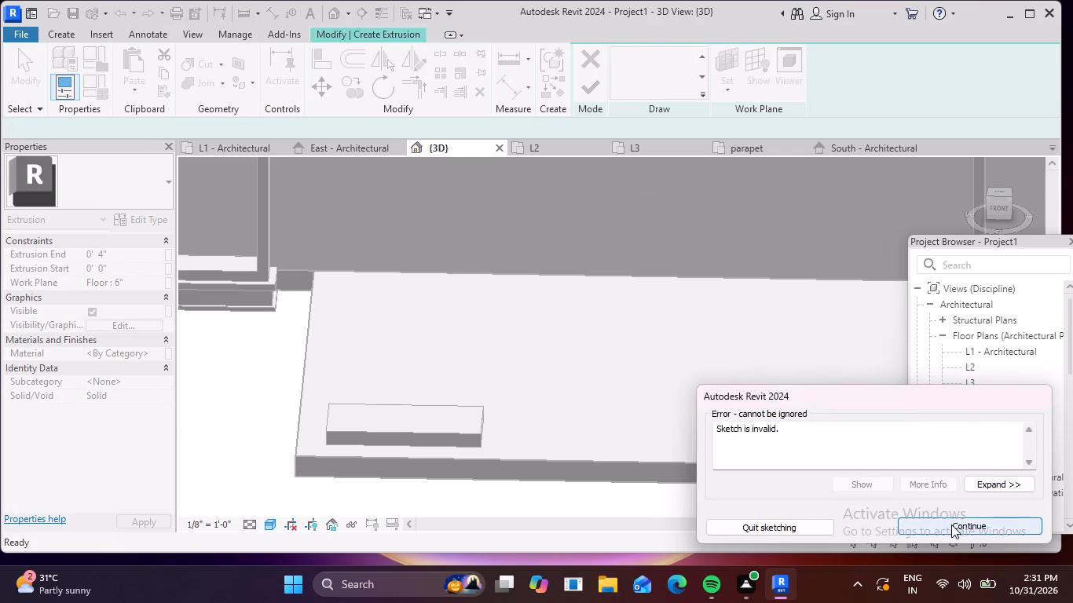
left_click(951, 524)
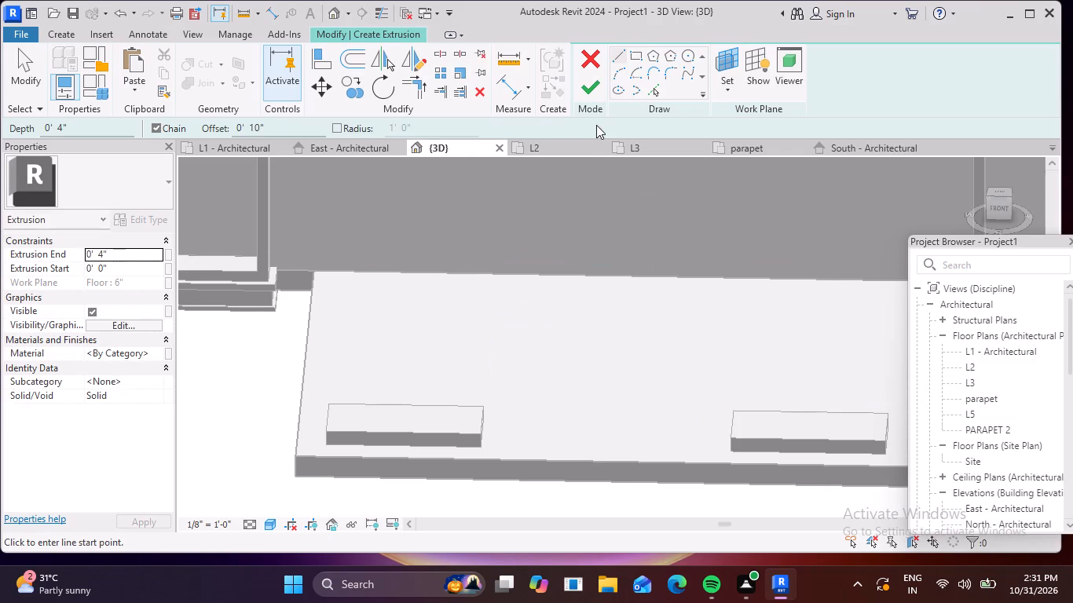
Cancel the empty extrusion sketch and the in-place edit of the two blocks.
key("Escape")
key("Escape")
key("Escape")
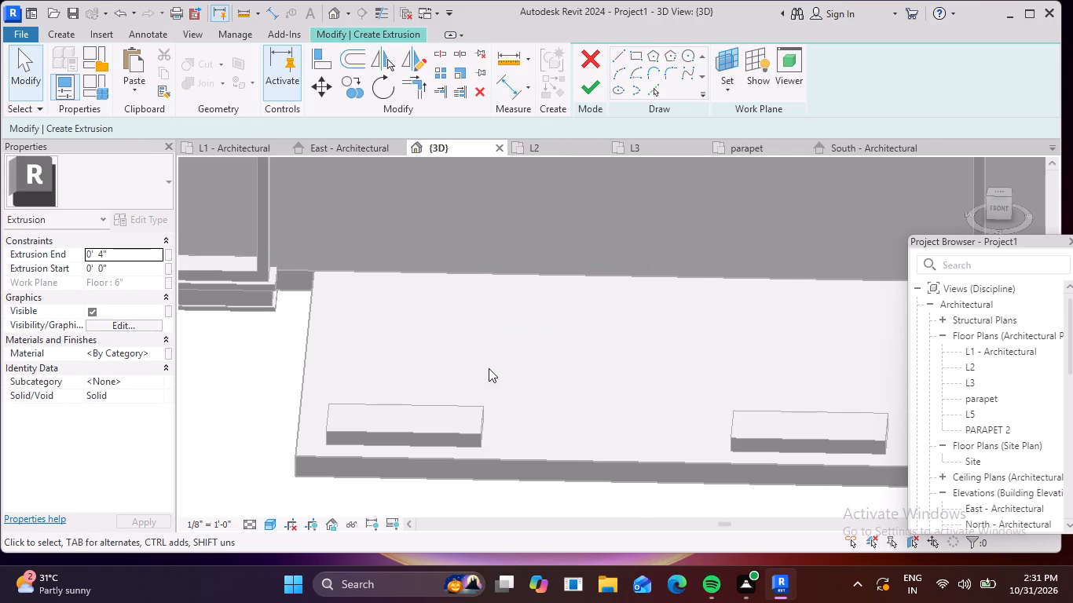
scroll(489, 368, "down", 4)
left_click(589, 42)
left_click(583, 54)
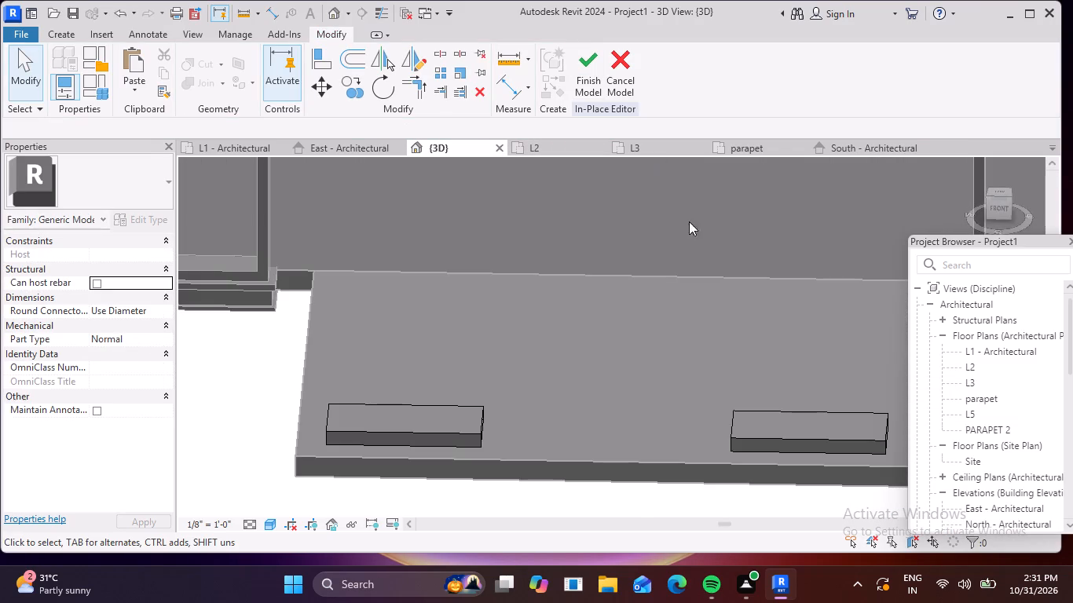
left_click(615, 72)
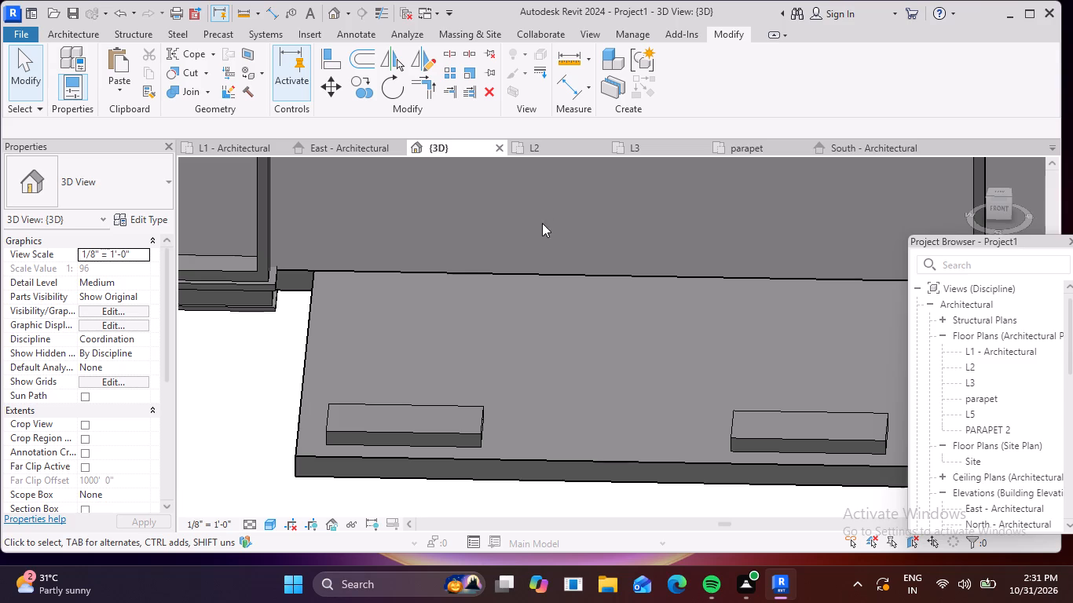
Reopen the two entrance blocks for in-place editing and set their extrusion end to 1'.
scroll(541, 240, "down", 1)
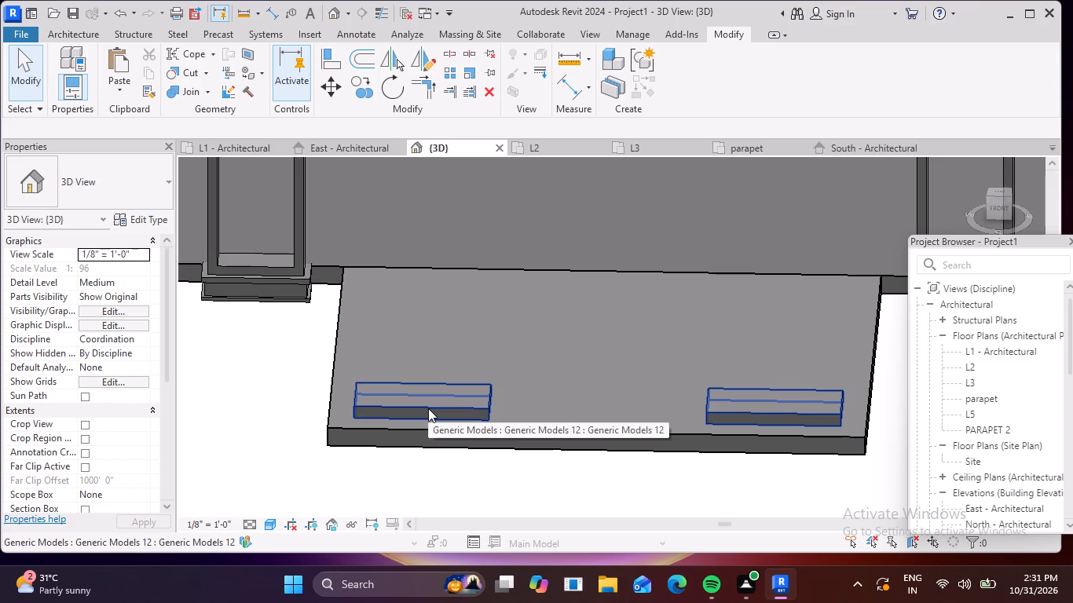
left_click(428, 408)
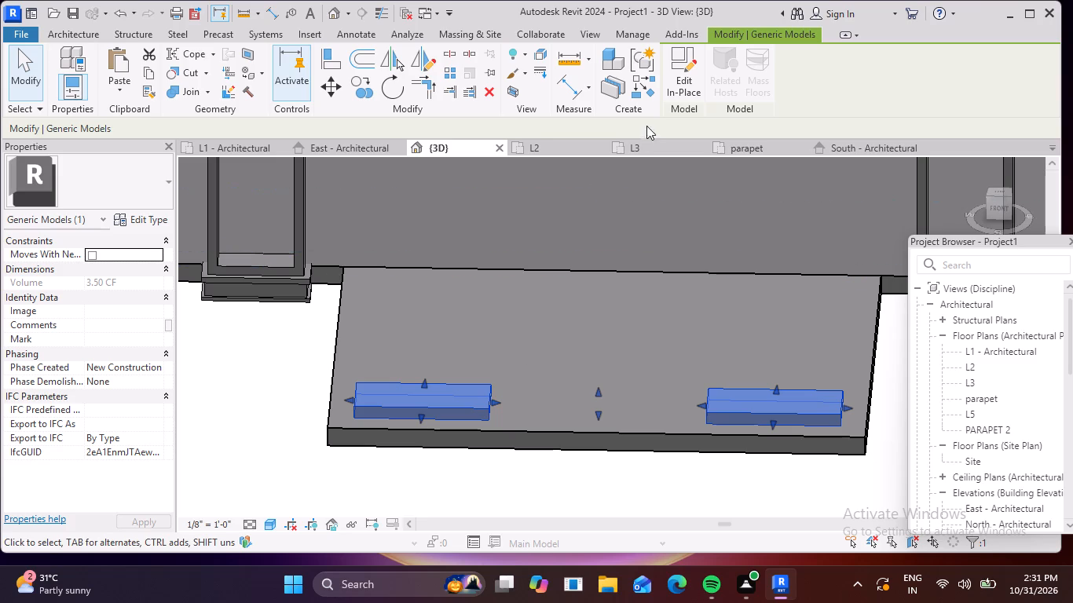
left_click(690, 74)
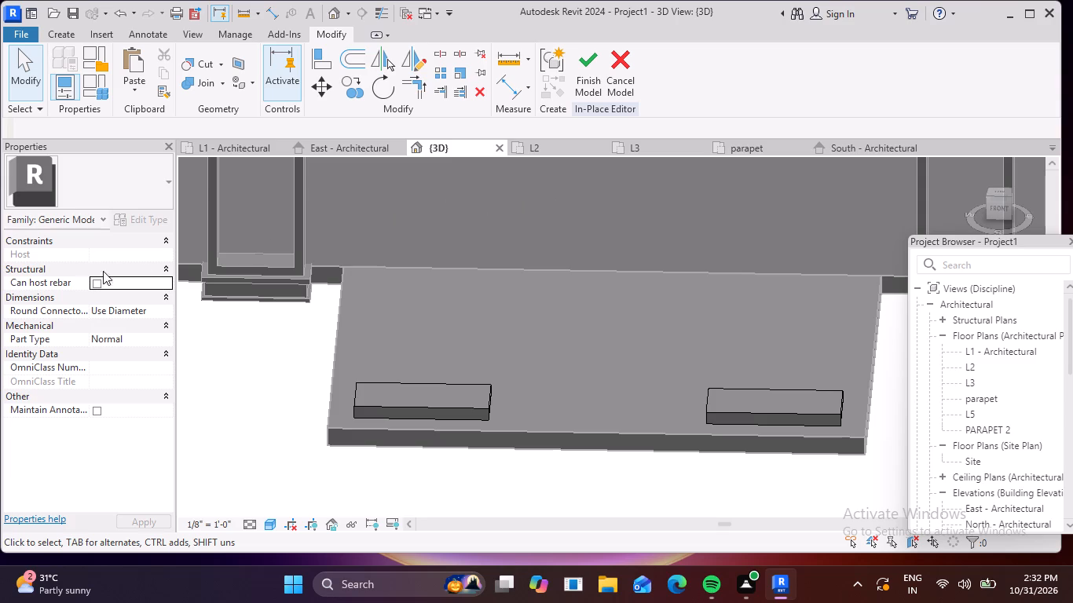
scroll(74, 273, "down", 4)
left_click(402, 409)
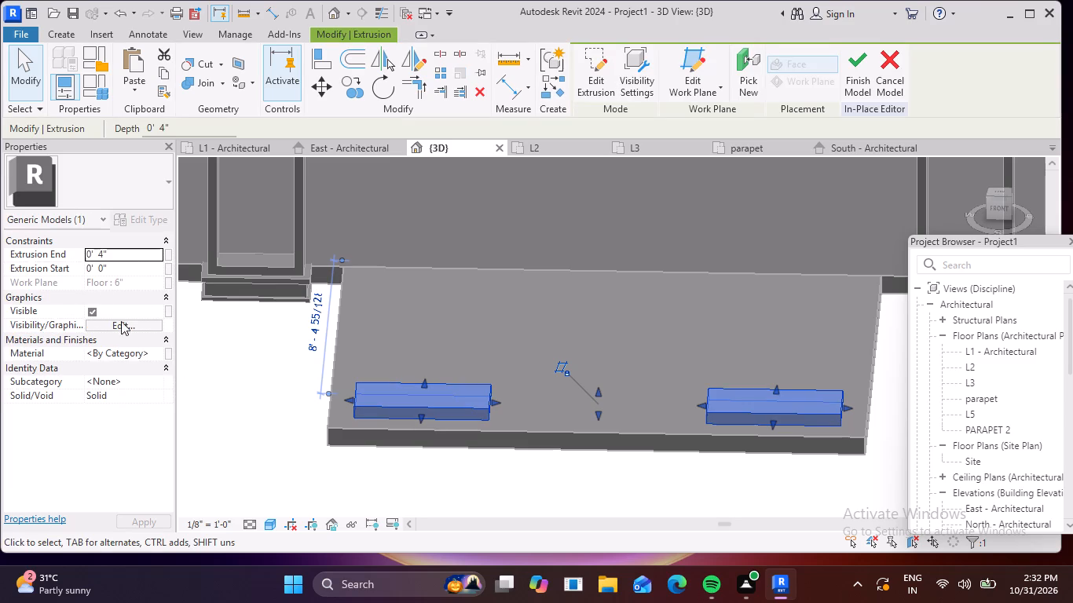
left_click(137, 259)
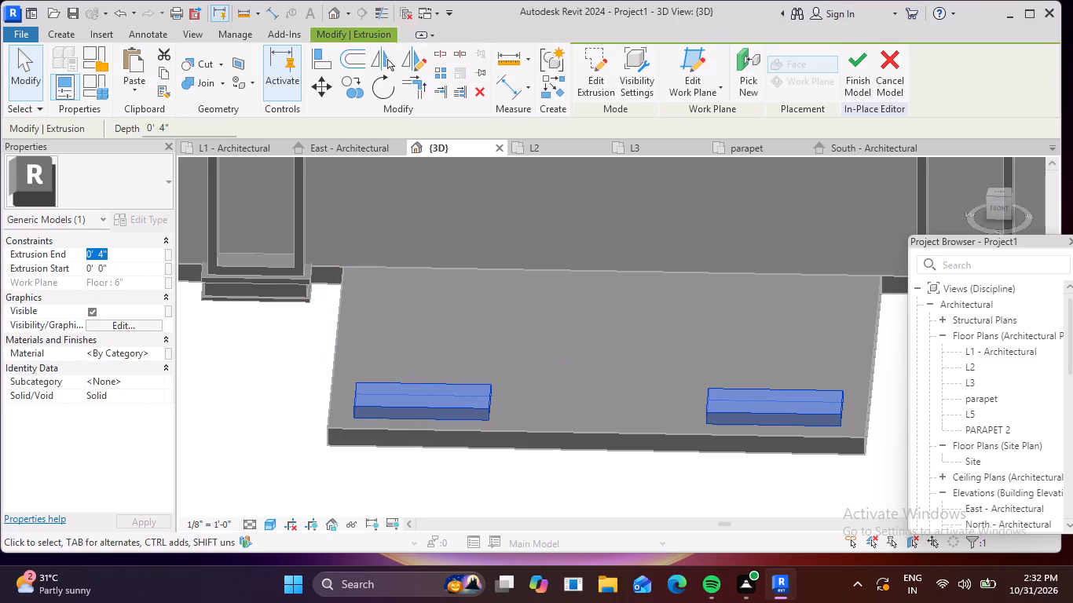
type("1'")
key("Return")
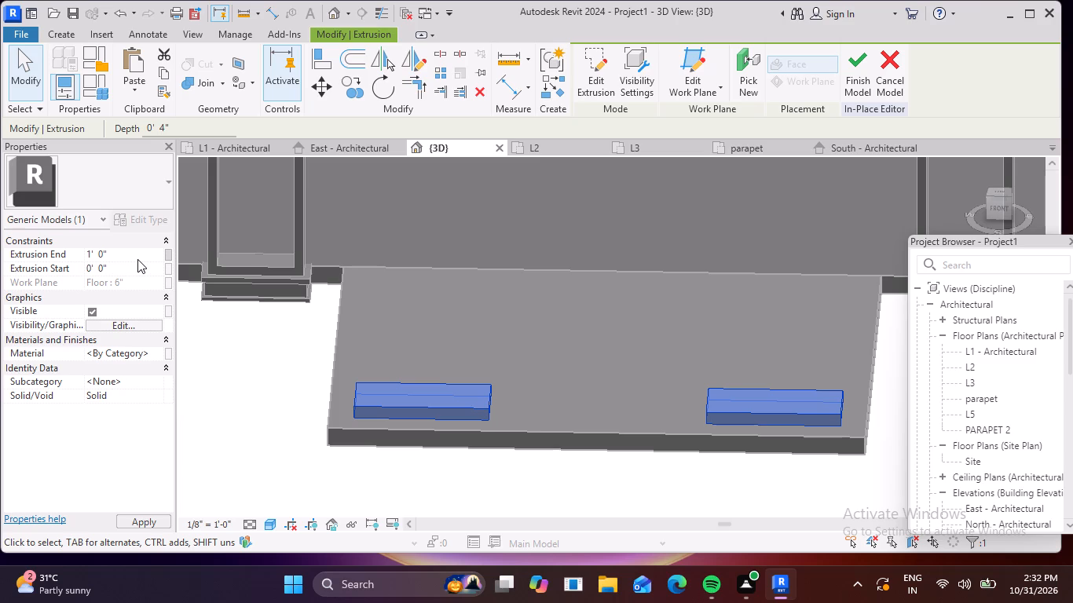
left_click(152, 527)
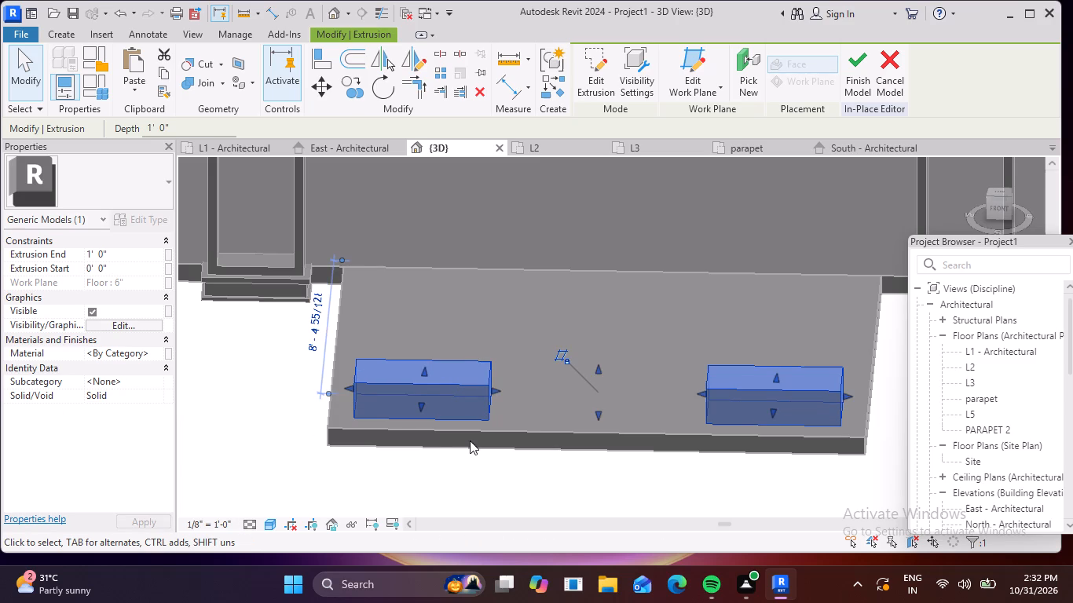
key("Escape")
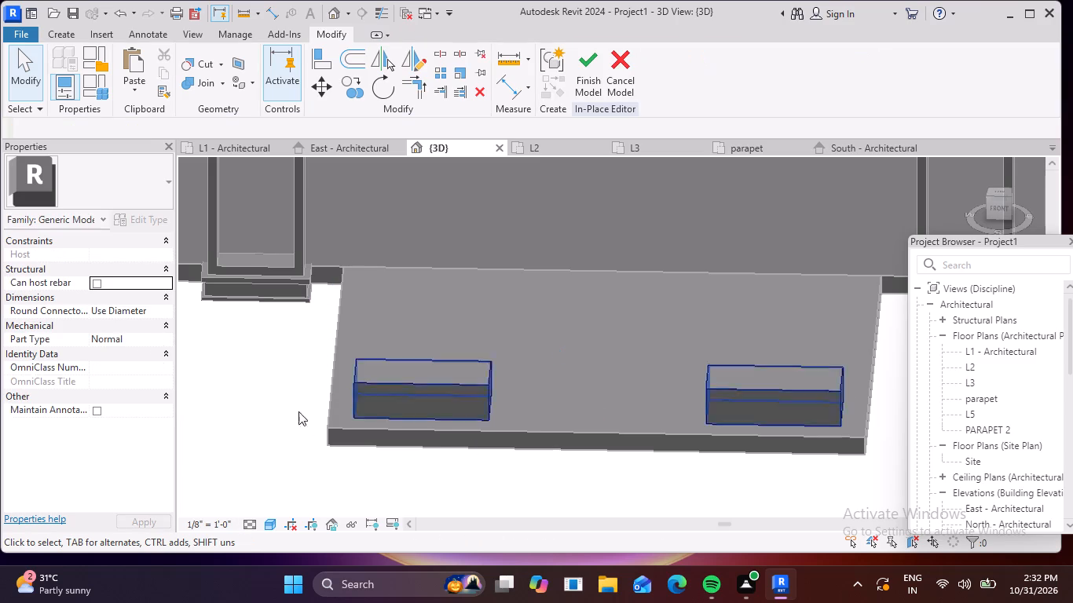
Start a void extrusion and pick the left block's front face as its work plane.
left_click(74, 33)
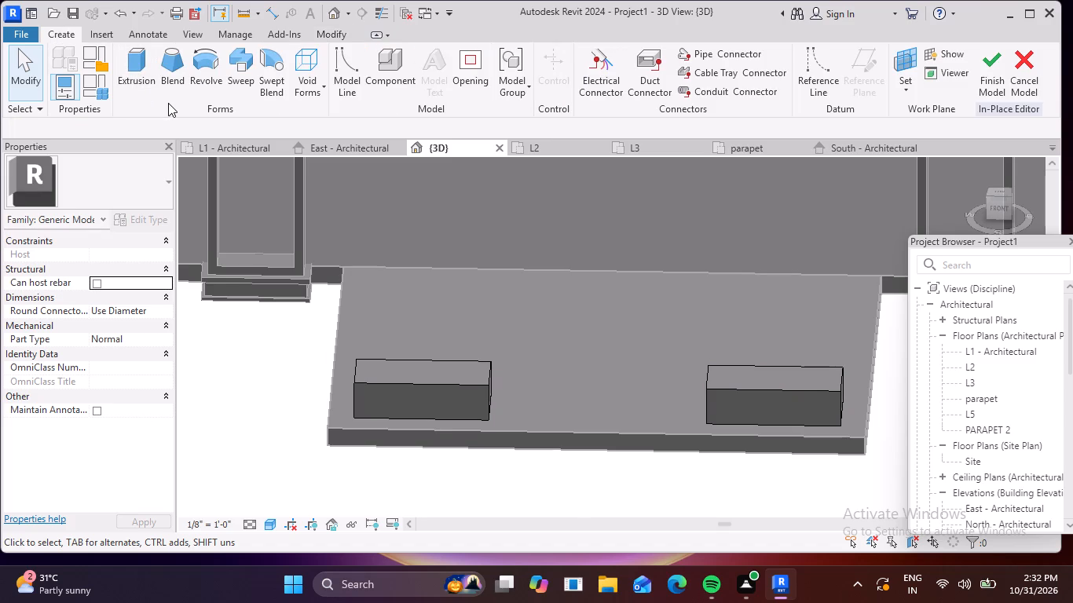
left_click(305, 79)
left_click(319, 116)
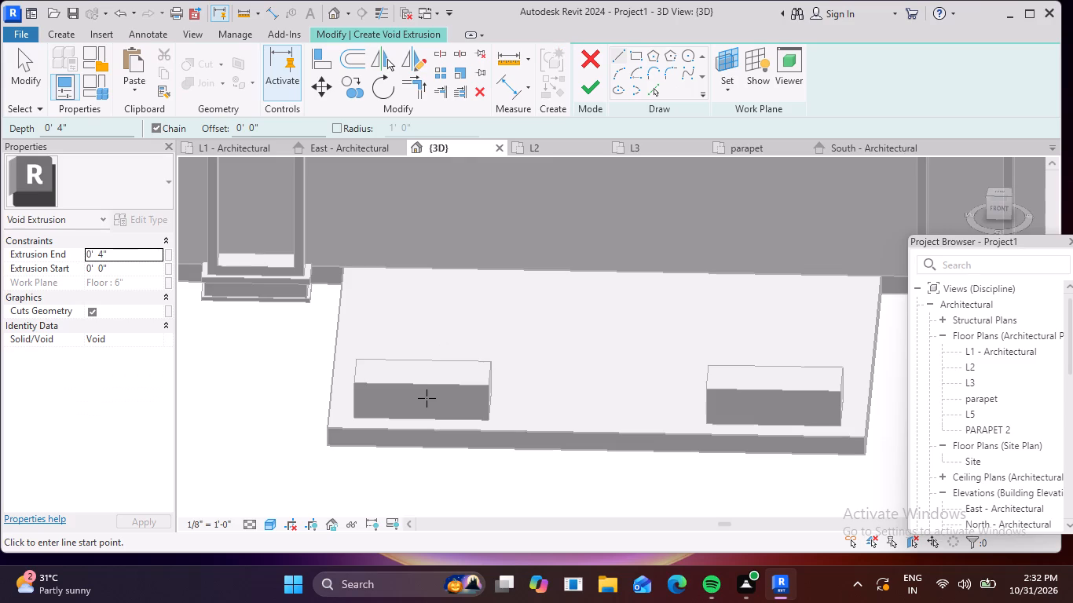
left_click(726, 61)
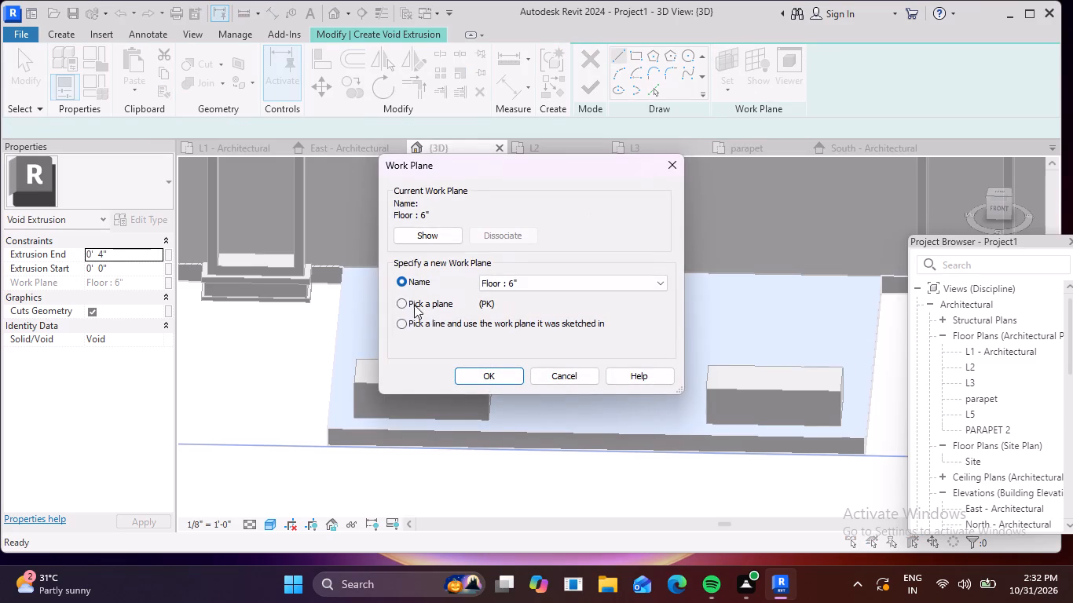
left_click(398, 301)
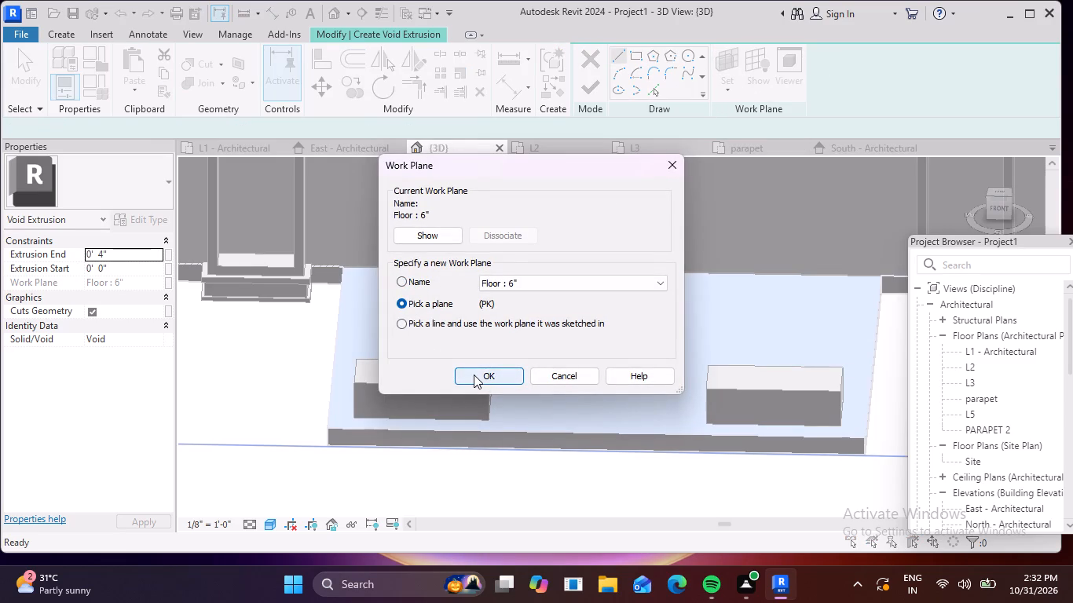
left_click(474, 375)
scroll(377, 397, "up", 4)
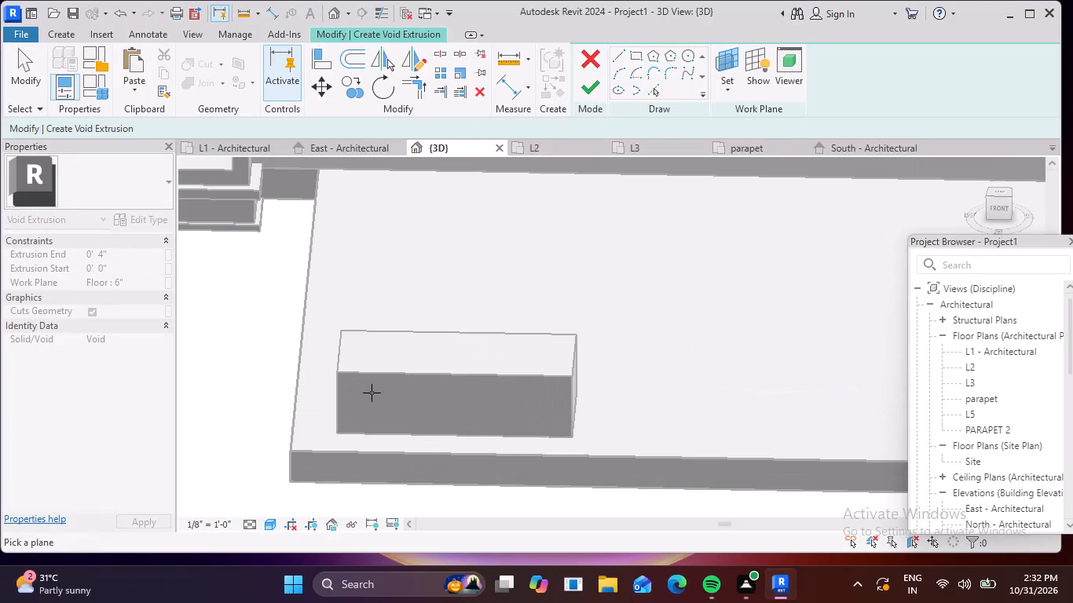
left_click(372, 384)
left_click(465, 378)
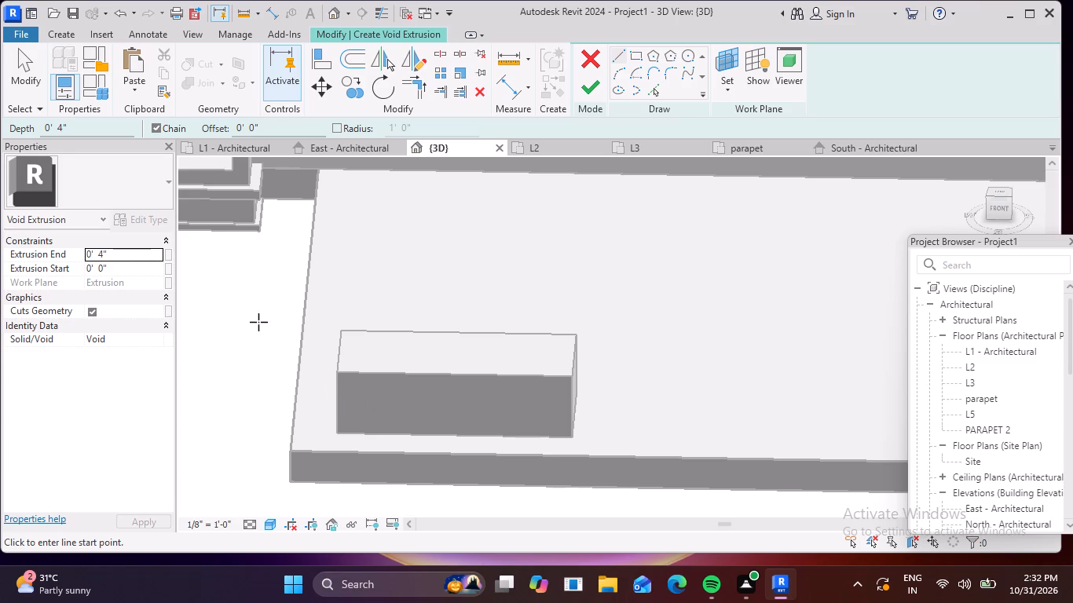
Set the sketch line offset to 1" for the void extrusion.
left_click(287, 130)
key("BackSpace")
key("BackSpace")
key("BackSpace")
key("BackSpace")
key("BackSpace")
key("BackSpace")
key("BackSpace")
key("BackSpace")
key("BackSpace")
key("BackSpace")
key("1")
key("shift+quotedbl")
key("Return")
Set the void's extrusion end to 1" and leave line drawing.
left_click(112, 254)
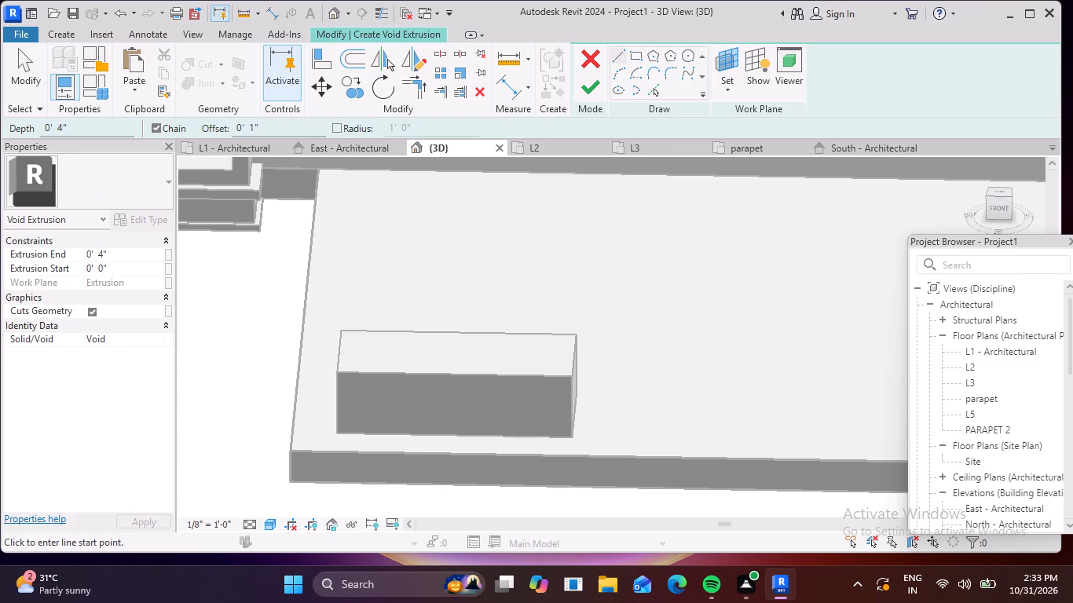
key("backslash")
key("BackSpace")
key("BackSpace")
key("BackSpace")
key("BackSpace")
key("BackSpace")
key("BackSpace")
key("BackSpace")
key("BackSpace")
key("BackSpace")
key("BackSpace")
key("BackSpace")
key("BackSpace")
type("1\"")
key("Return")
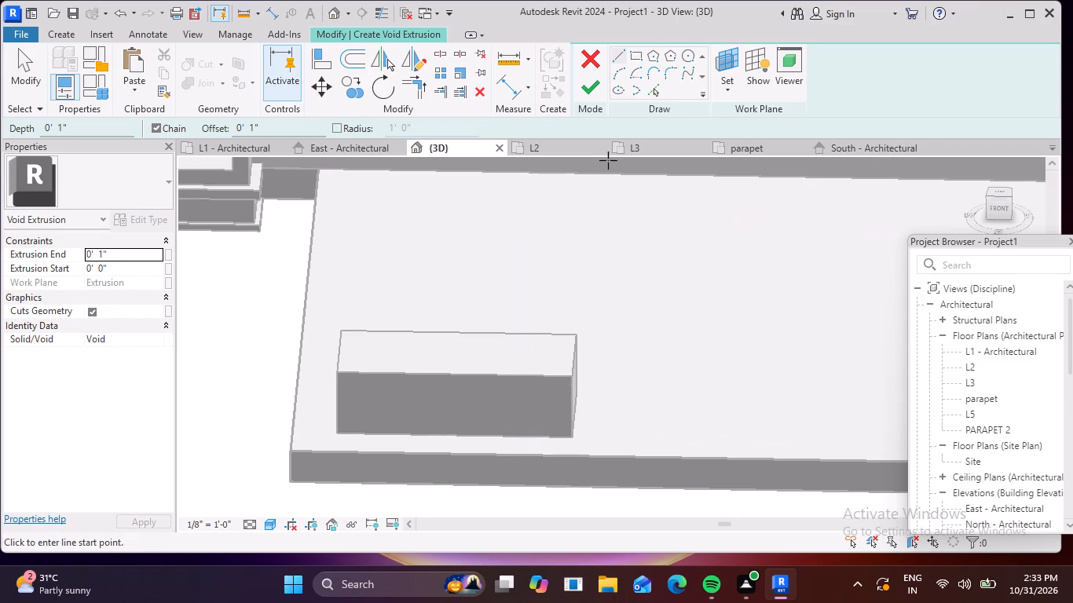
key("Escape")
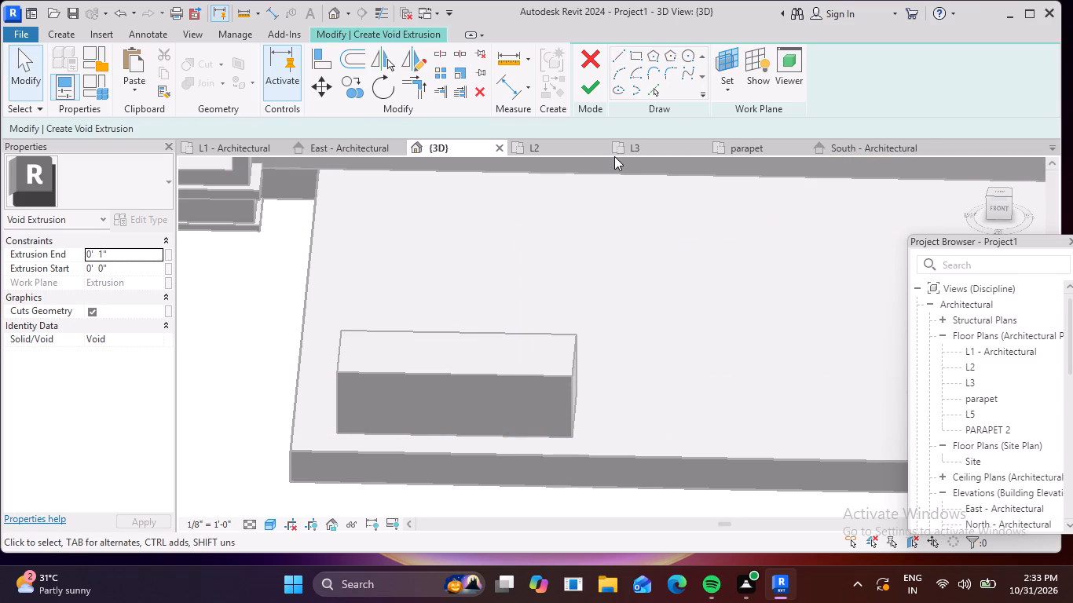
key("Escape")
key("Escape")
key("Escape")
Sketch a rectangle offset 1" inside the left block's front face and finish the void extrusion with a 1" extrusion end.
left_click(632, 51)
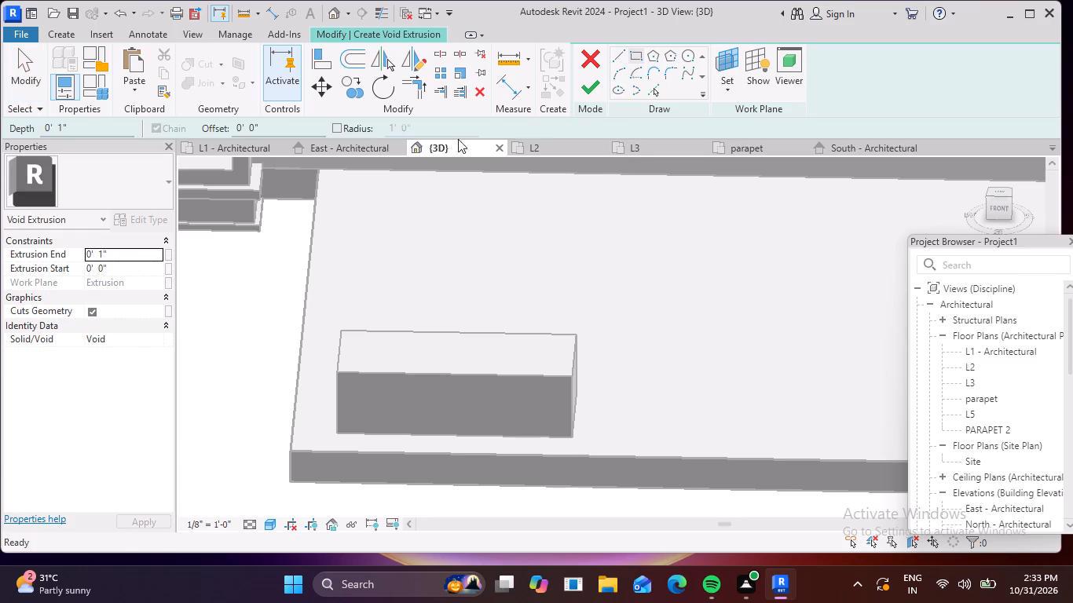
left_click(262, 124)
key("BackSpace")
key("BackSpace")
key("BackSpace")
key("BackSpace")
key("BackSpace")
key("BackSpace")
key("BackSpace")
key("BackSpace")
key("BackSpace")
key("BackSpace")
key("BackSpace")
key("BackSpace")
key("BackSpace")
key("BackSpace")
key("BackSpace")
key("BackSpace")
key("BackSpace")
key("BackSpace")
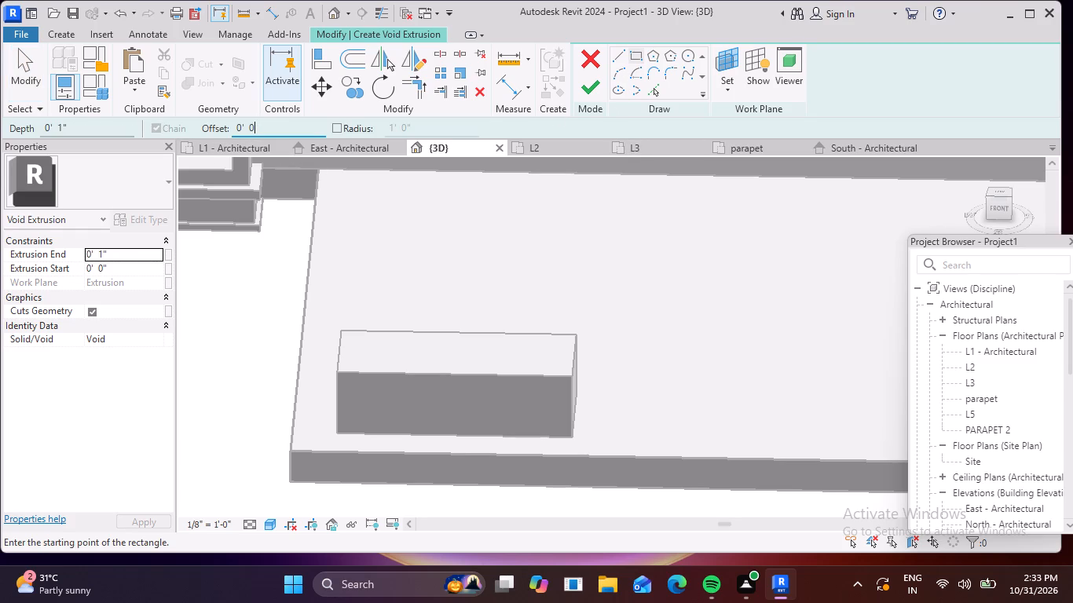
type("1\"")
left_click(118, 256)
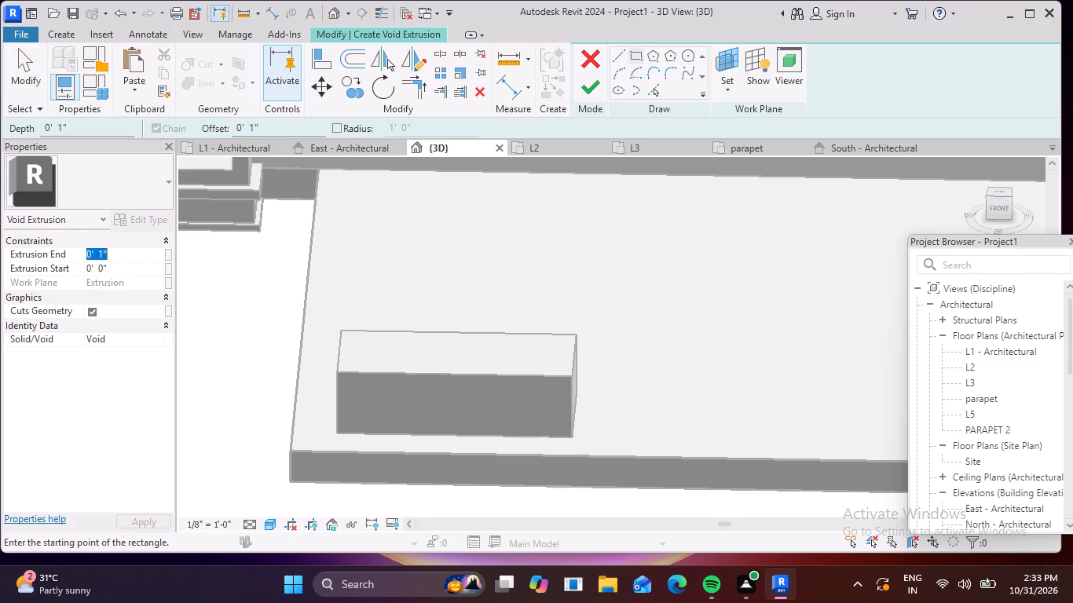
key("BackSpace")
type("1\"")
key("Return")
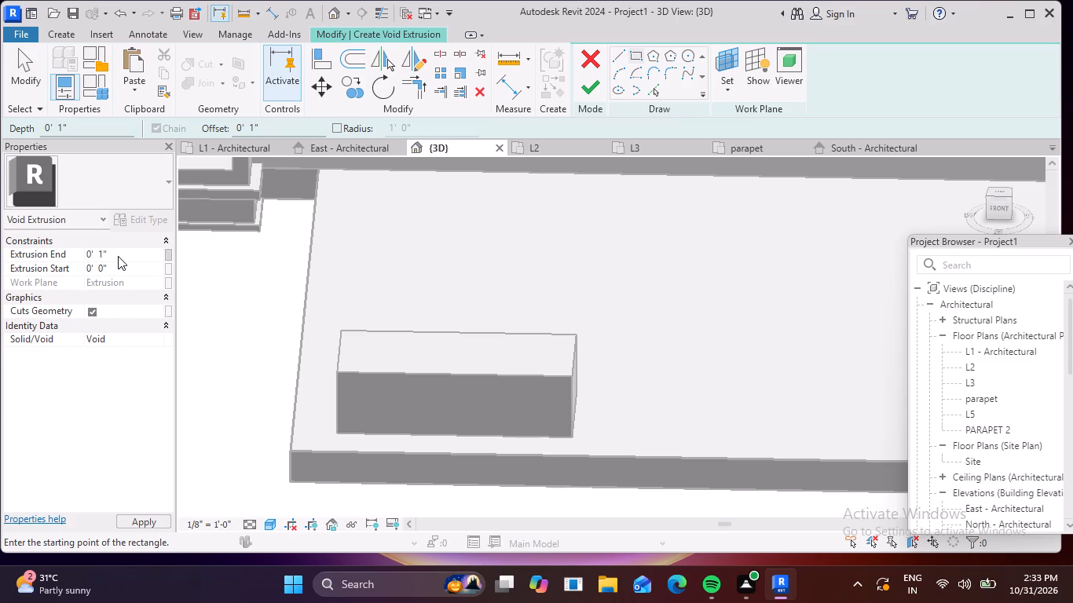
left_click(573, 375)
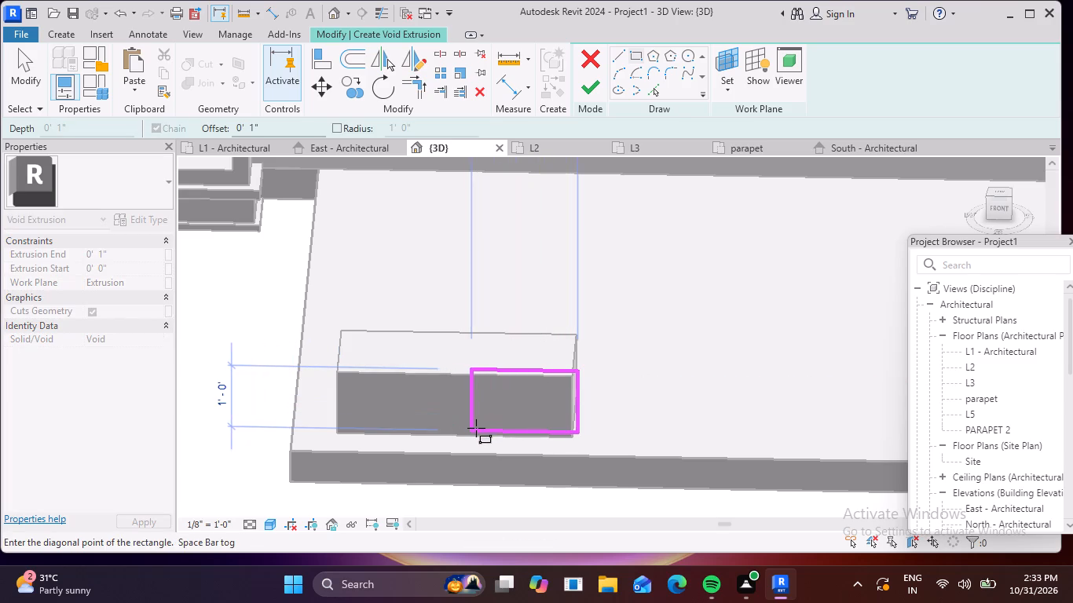
key("space")
scroll(346, 444, "up", 5)
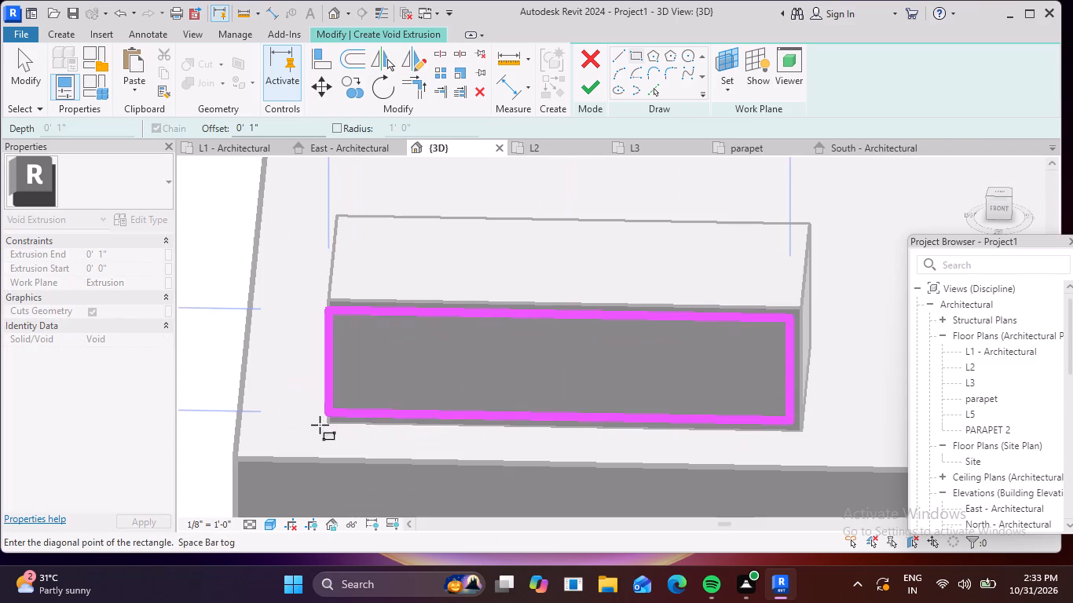
left_click(324, 427)
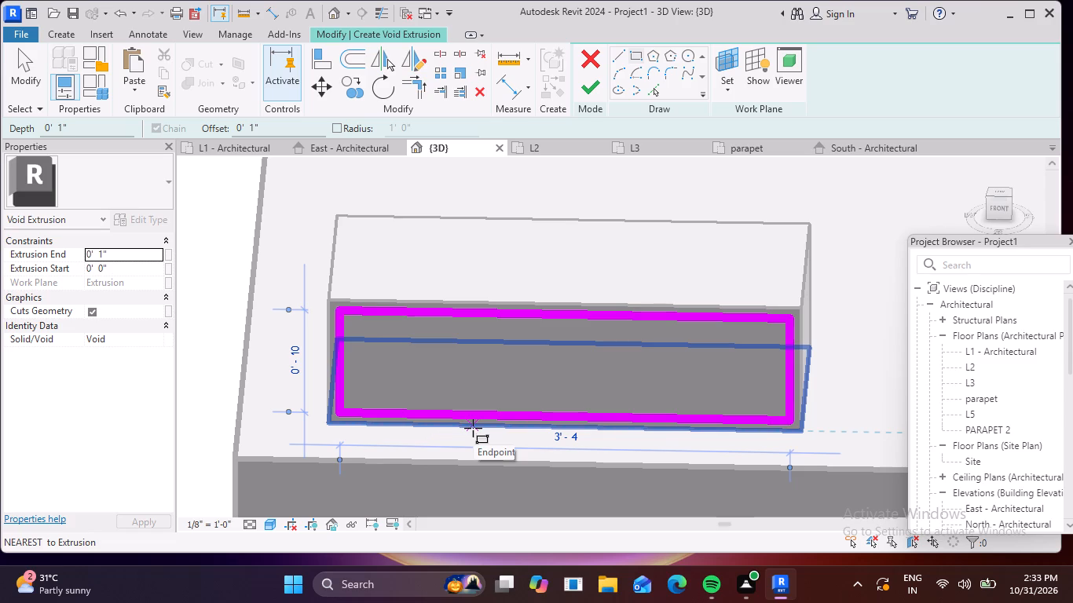
left_click(599, 90)
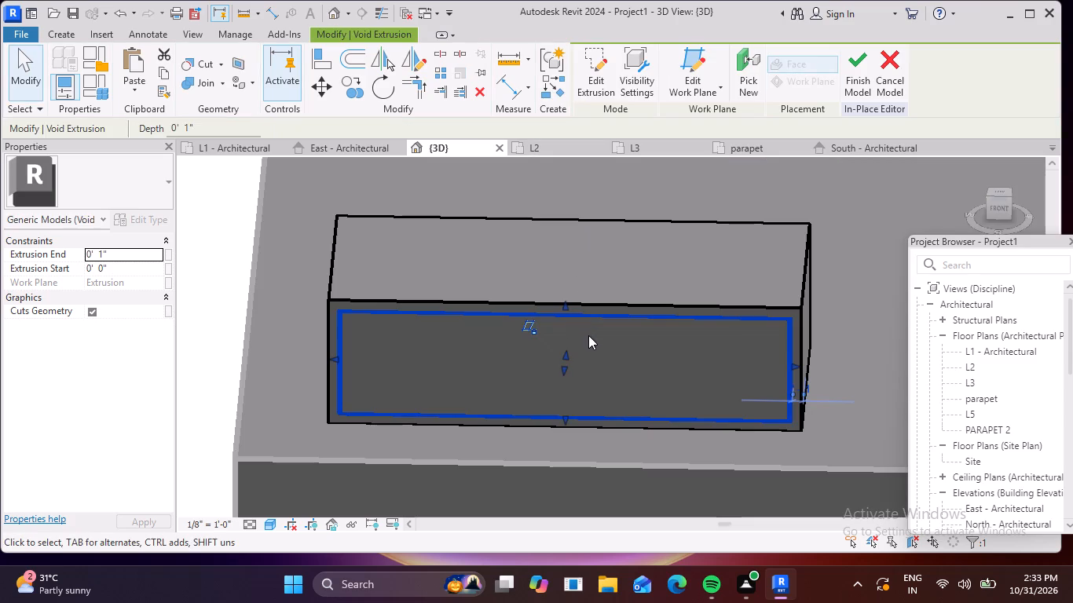
Select the left block's new front void and start a similar void extrusion from it.
left_click(588, 335)
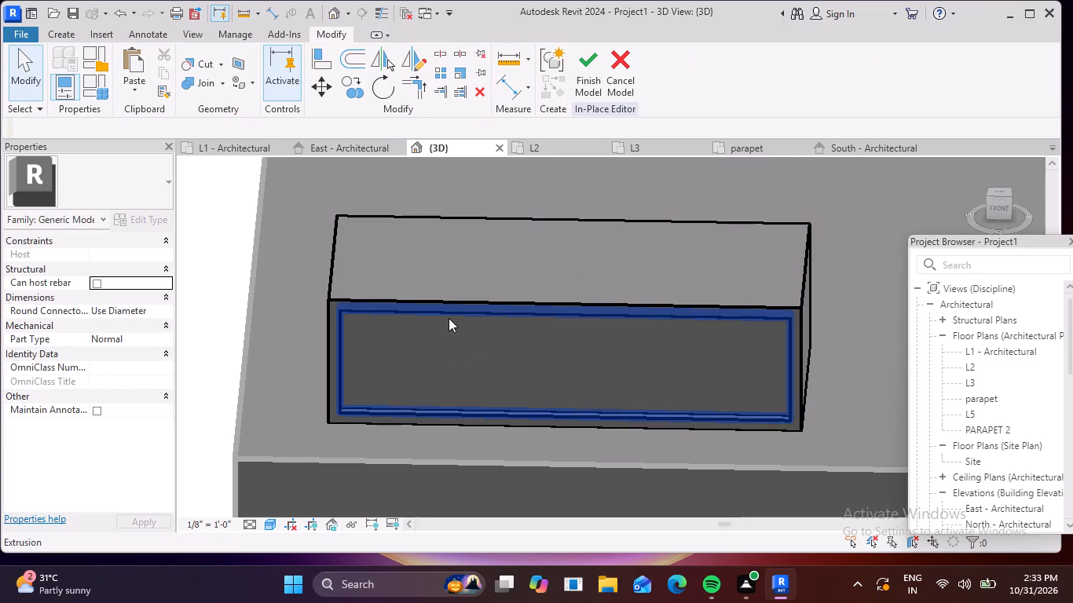
scroll(468, 315, "up", 2)
left_click(468, 315)
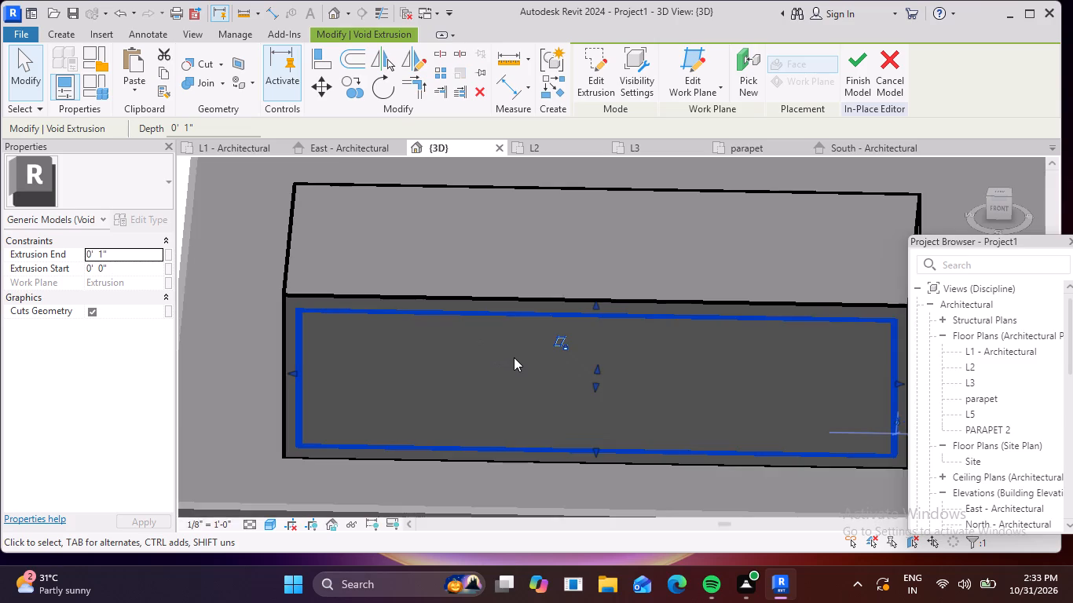
scroll(514, 357, "down", 4)
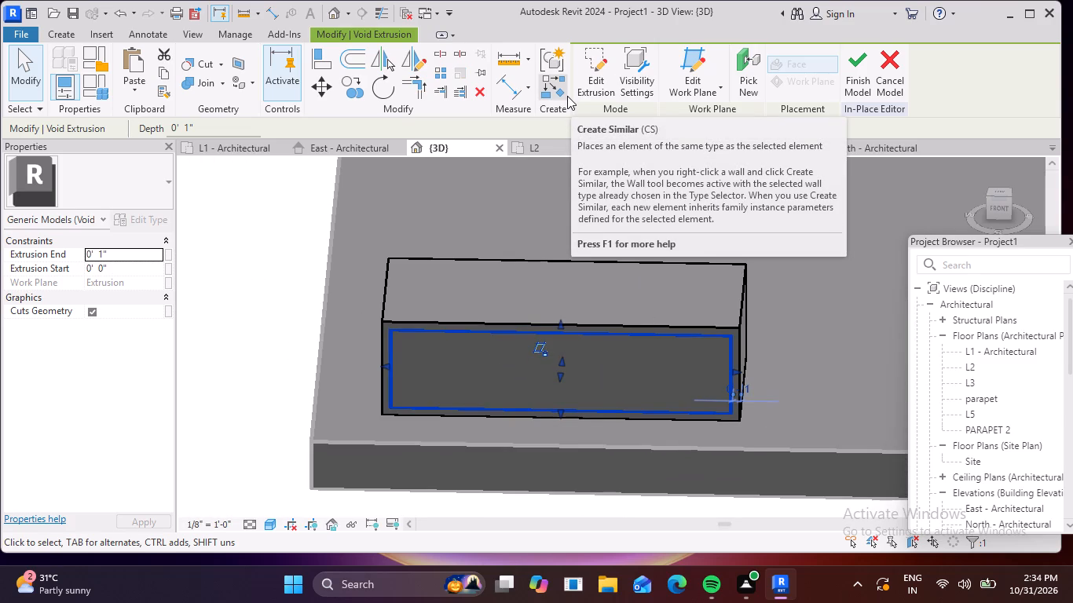
left_click(562, 91)
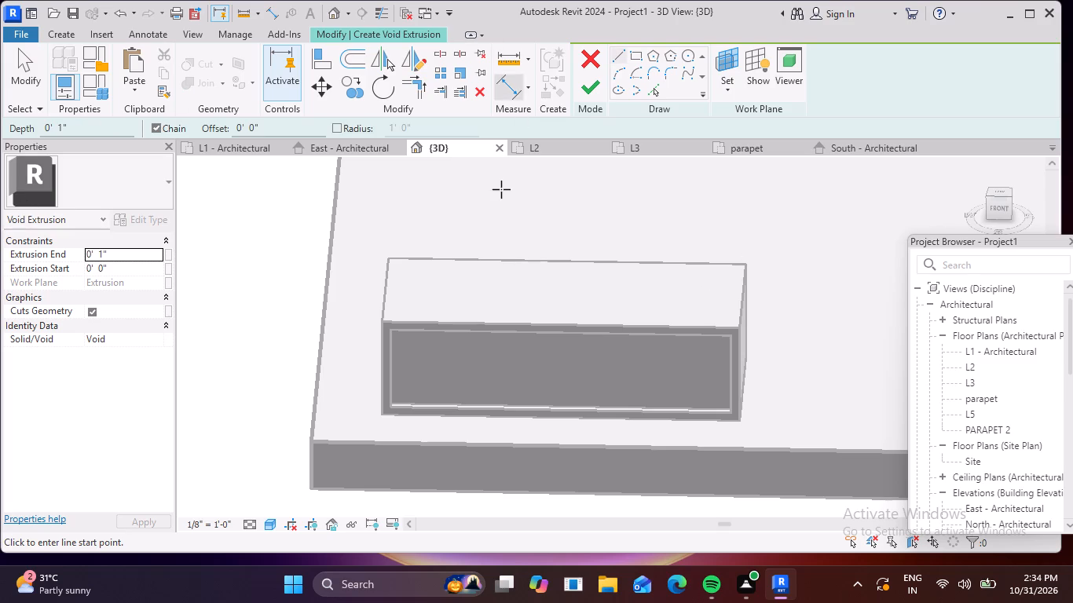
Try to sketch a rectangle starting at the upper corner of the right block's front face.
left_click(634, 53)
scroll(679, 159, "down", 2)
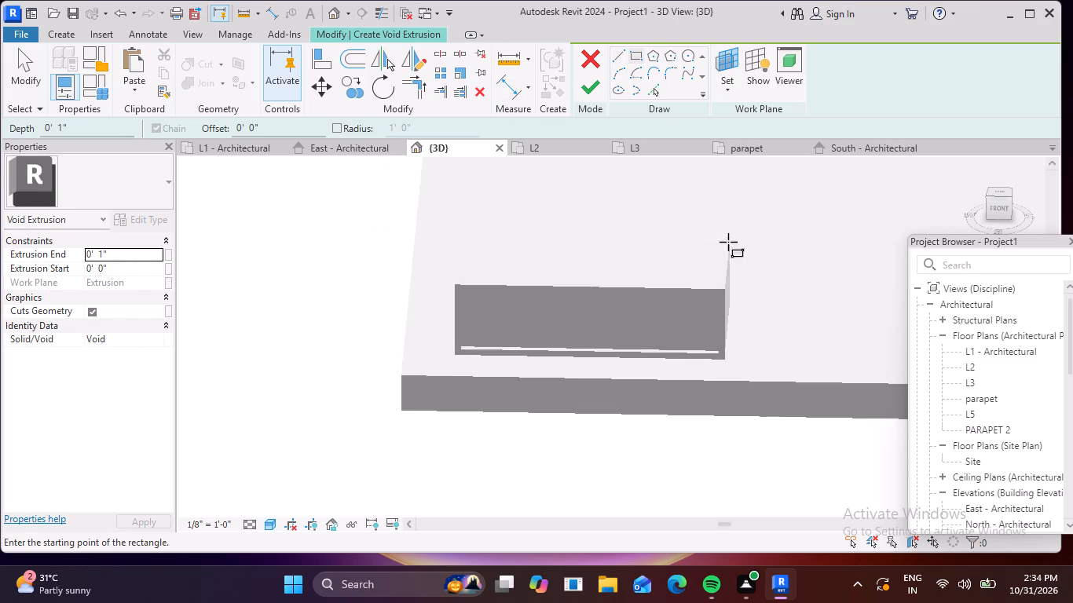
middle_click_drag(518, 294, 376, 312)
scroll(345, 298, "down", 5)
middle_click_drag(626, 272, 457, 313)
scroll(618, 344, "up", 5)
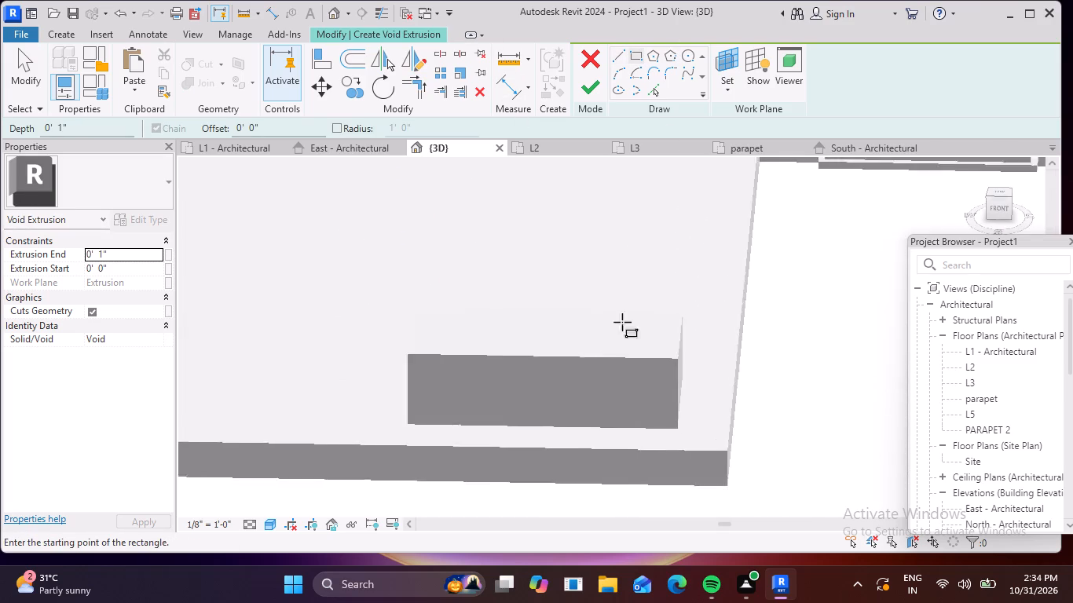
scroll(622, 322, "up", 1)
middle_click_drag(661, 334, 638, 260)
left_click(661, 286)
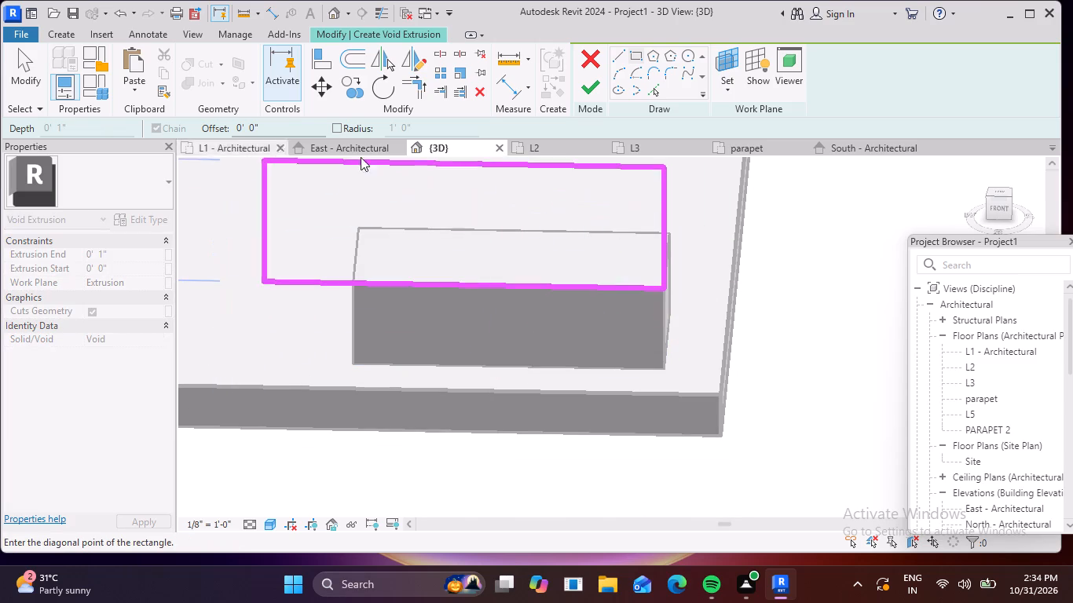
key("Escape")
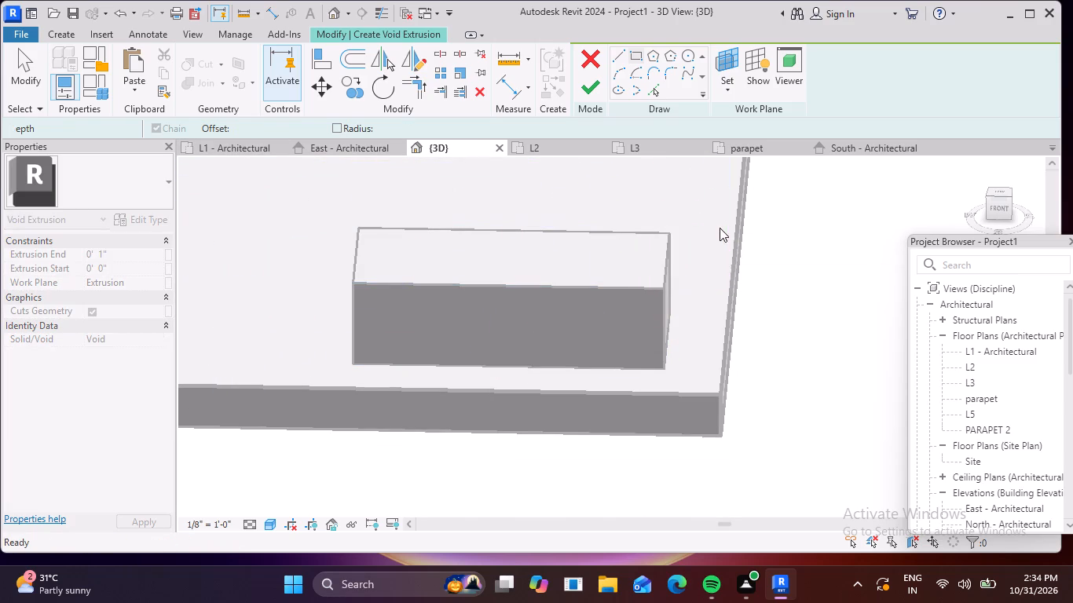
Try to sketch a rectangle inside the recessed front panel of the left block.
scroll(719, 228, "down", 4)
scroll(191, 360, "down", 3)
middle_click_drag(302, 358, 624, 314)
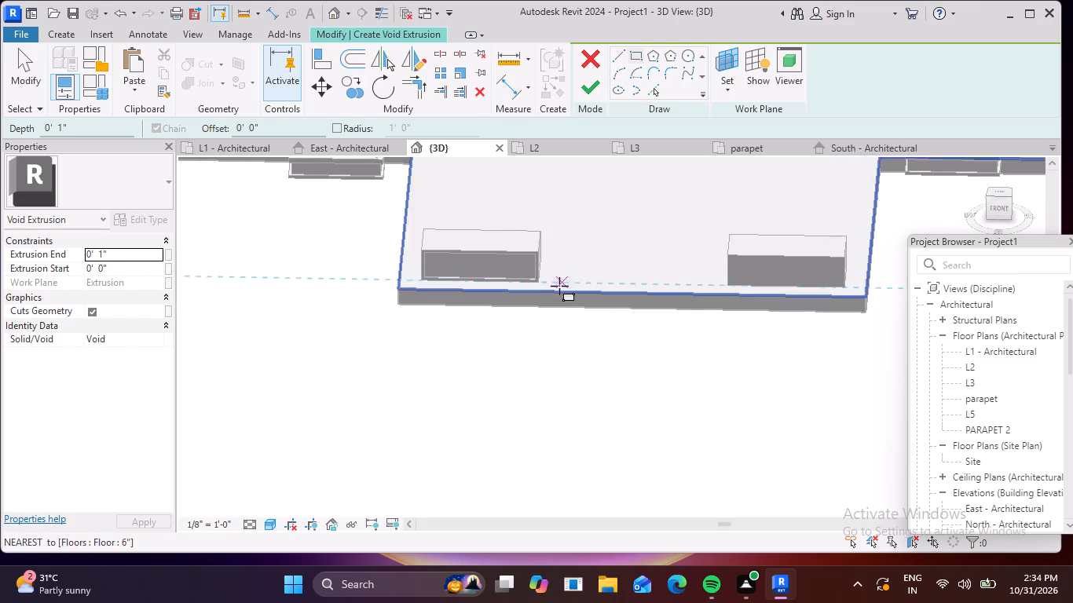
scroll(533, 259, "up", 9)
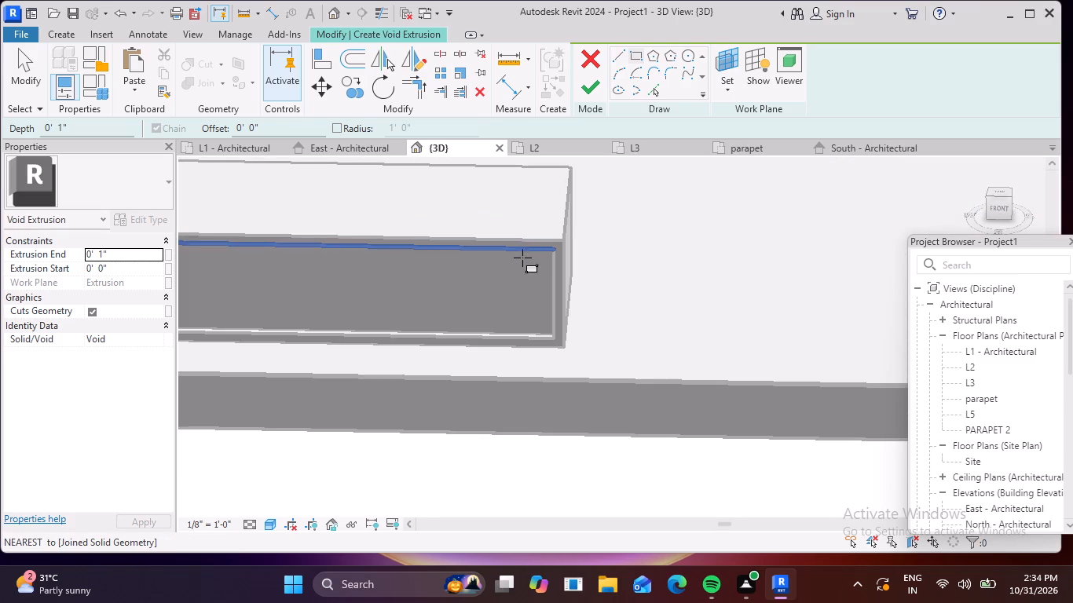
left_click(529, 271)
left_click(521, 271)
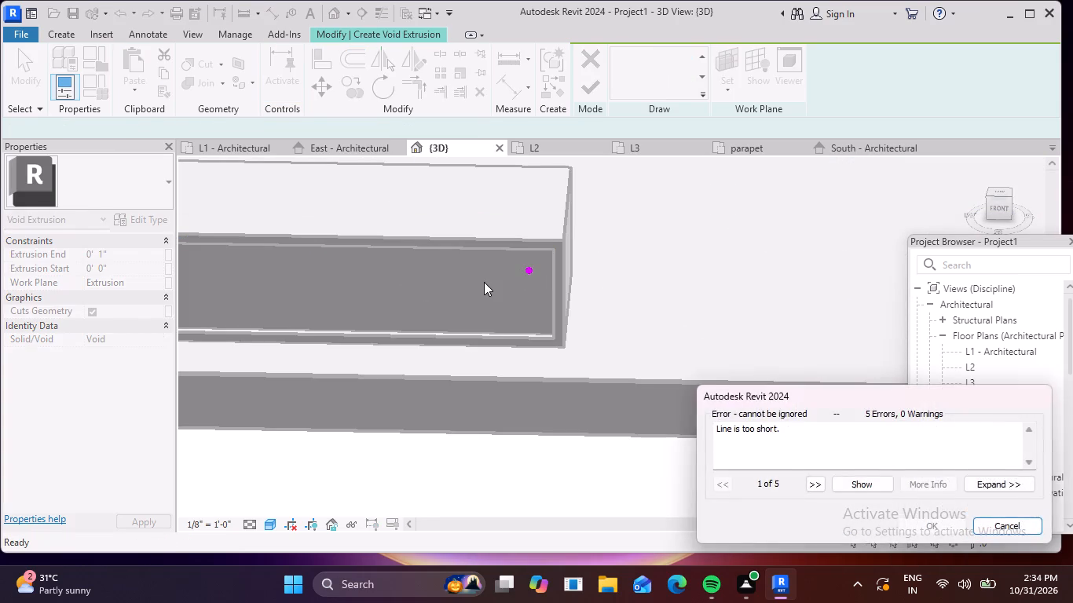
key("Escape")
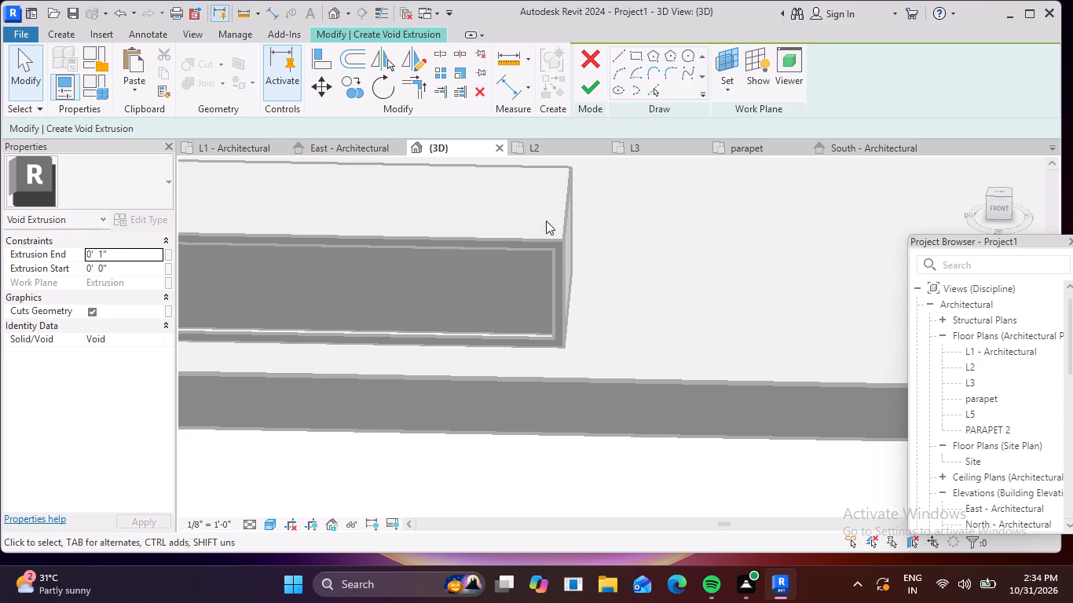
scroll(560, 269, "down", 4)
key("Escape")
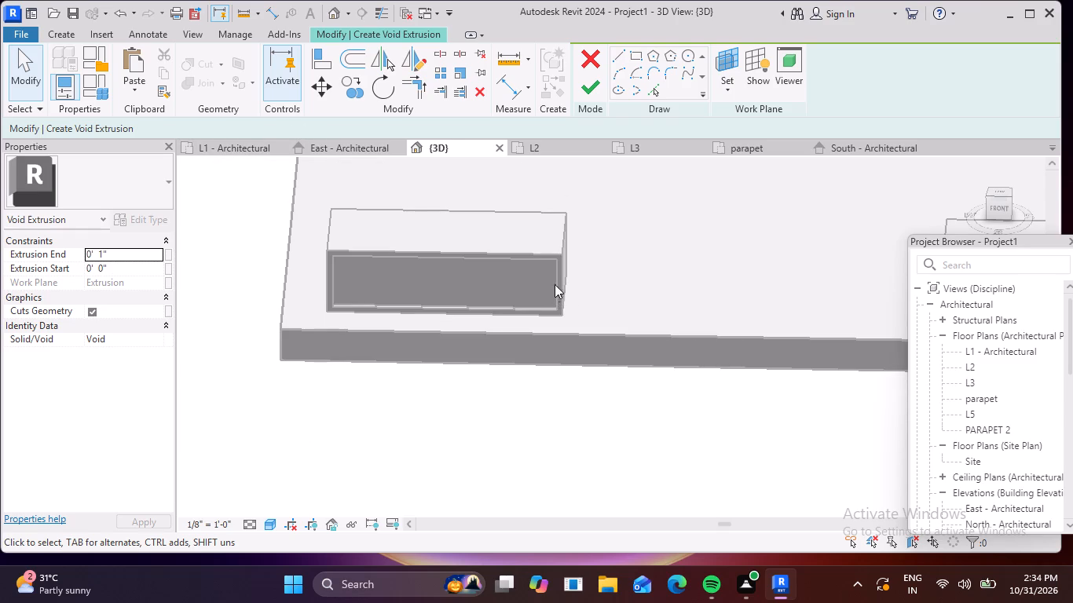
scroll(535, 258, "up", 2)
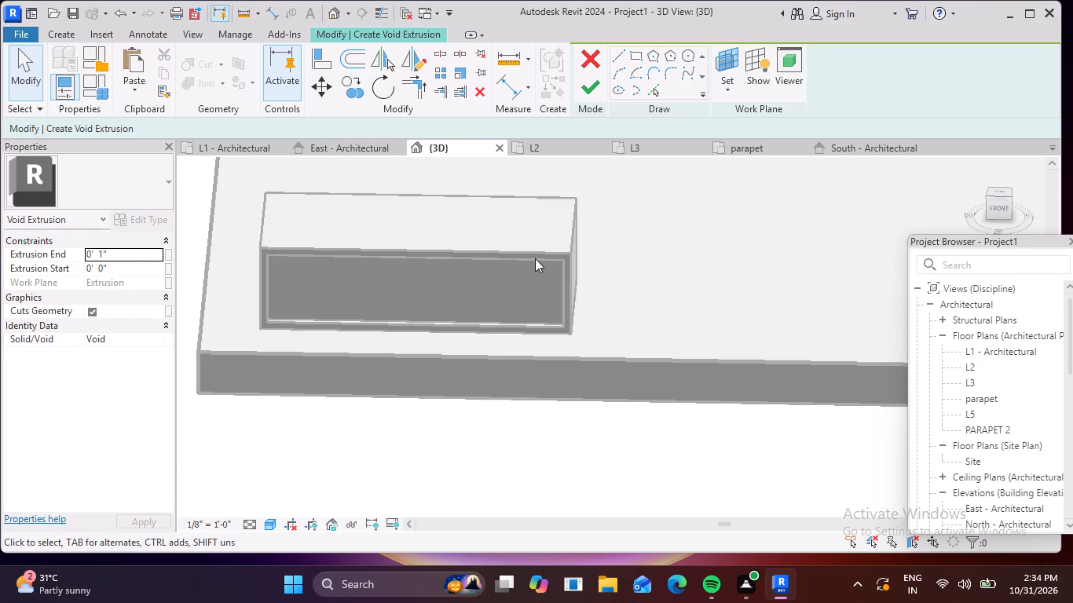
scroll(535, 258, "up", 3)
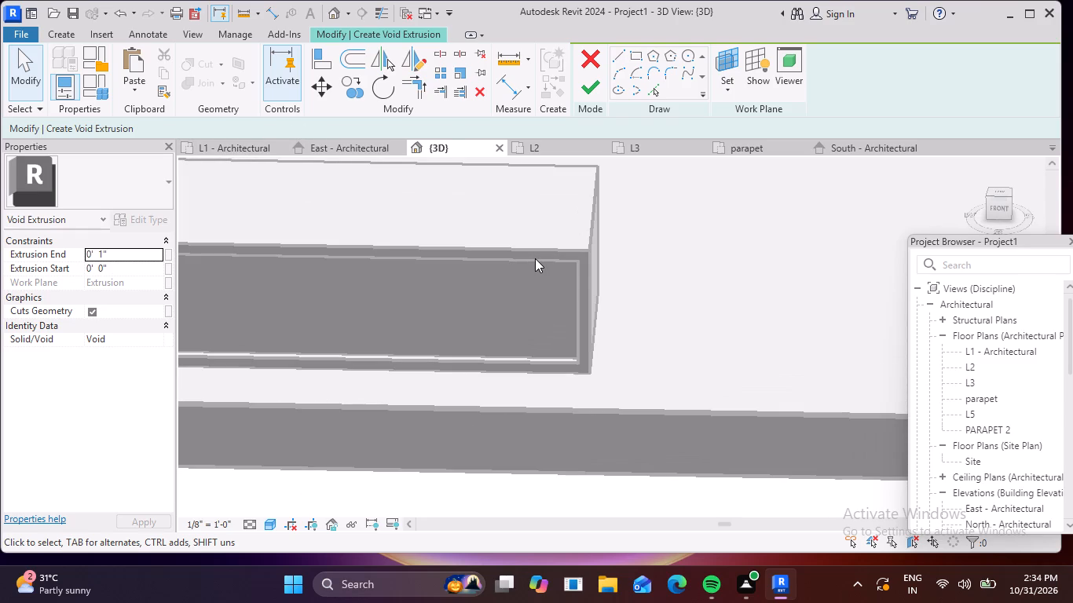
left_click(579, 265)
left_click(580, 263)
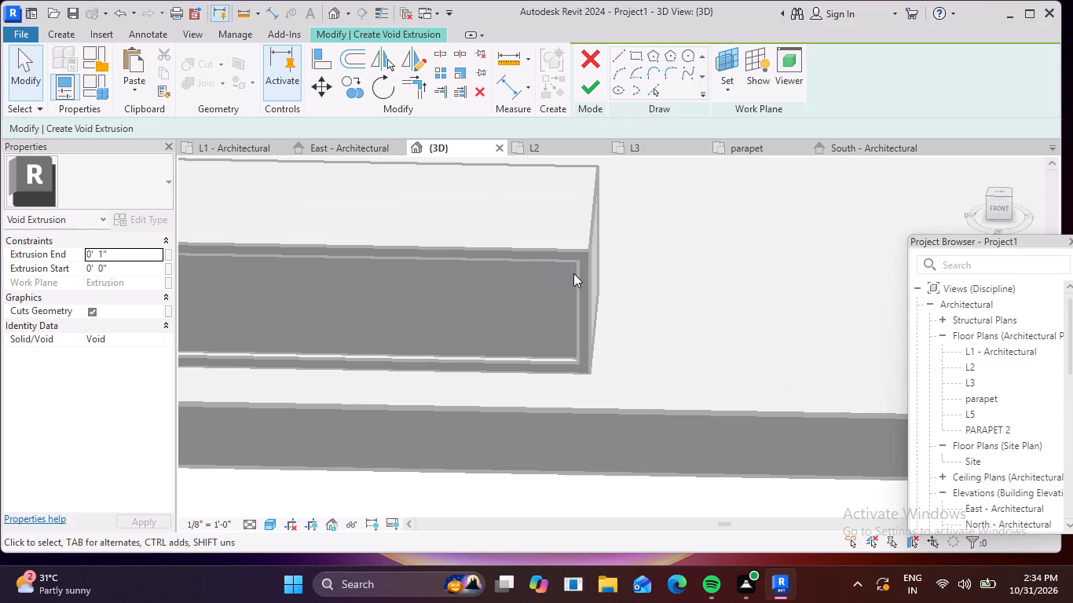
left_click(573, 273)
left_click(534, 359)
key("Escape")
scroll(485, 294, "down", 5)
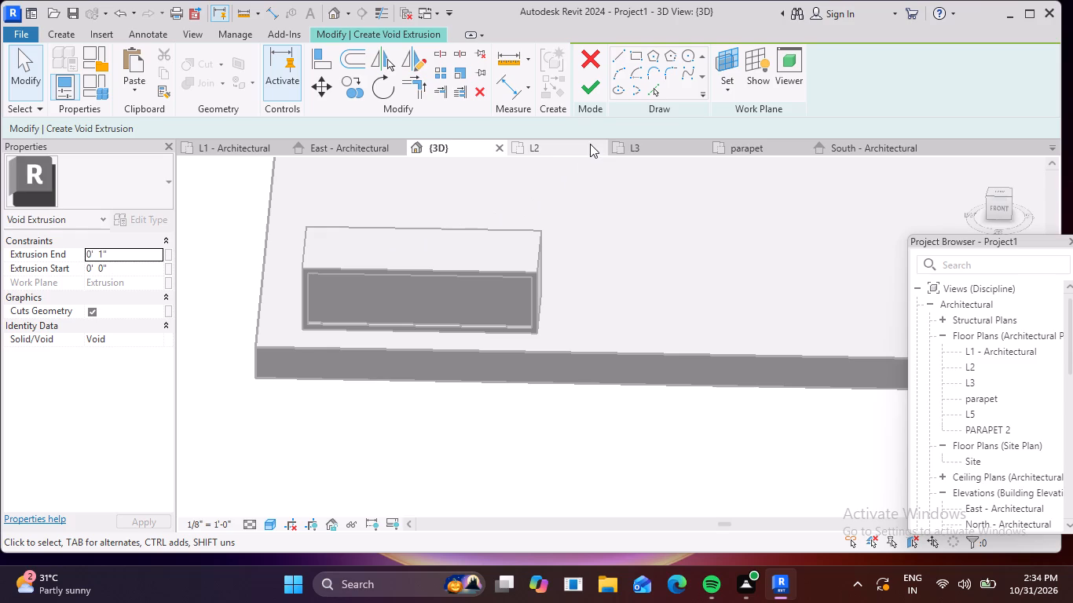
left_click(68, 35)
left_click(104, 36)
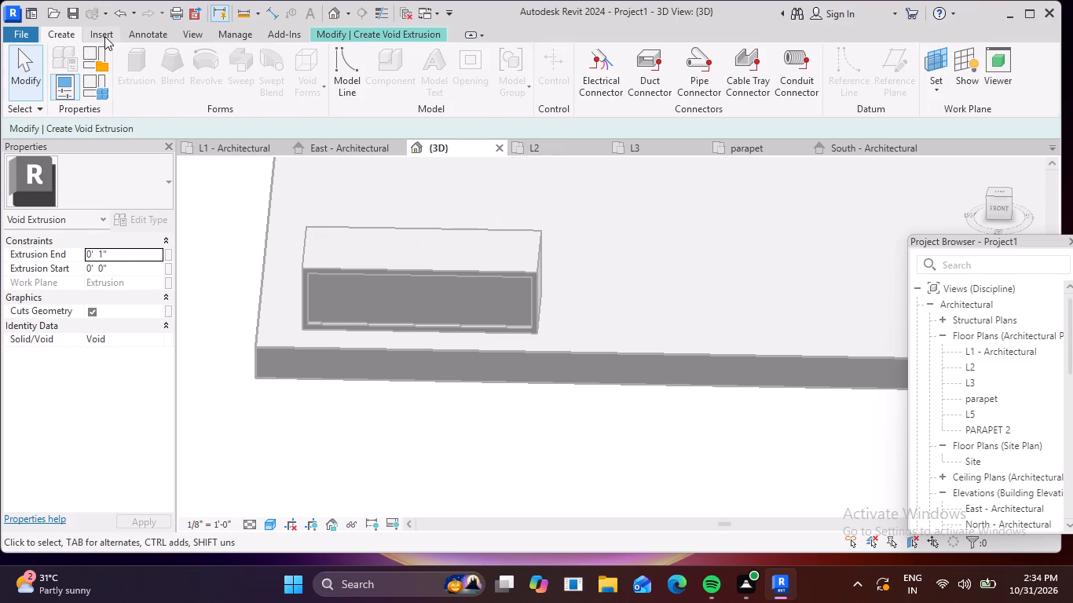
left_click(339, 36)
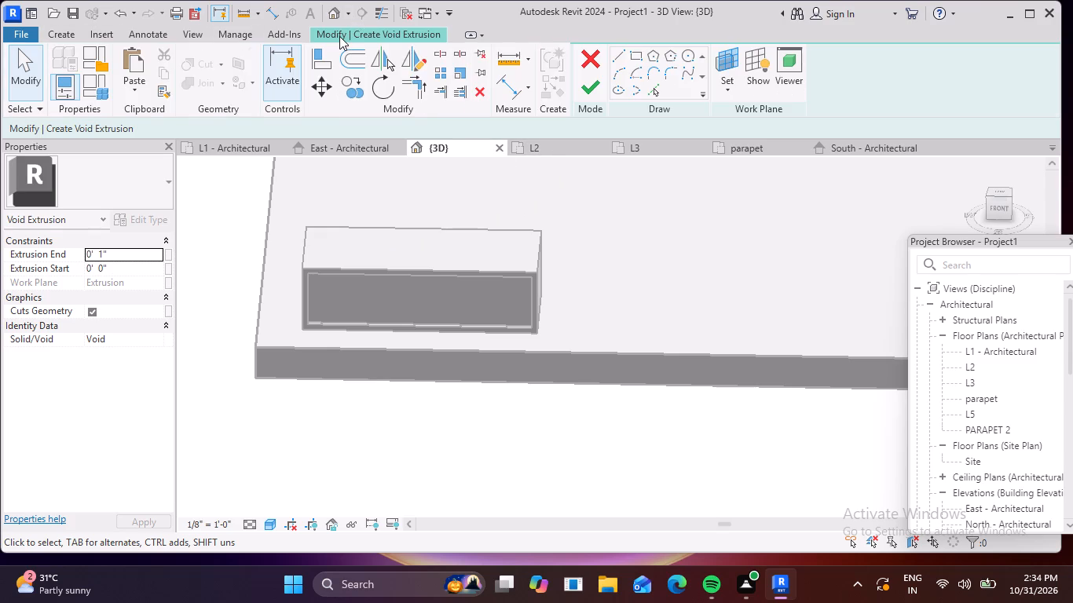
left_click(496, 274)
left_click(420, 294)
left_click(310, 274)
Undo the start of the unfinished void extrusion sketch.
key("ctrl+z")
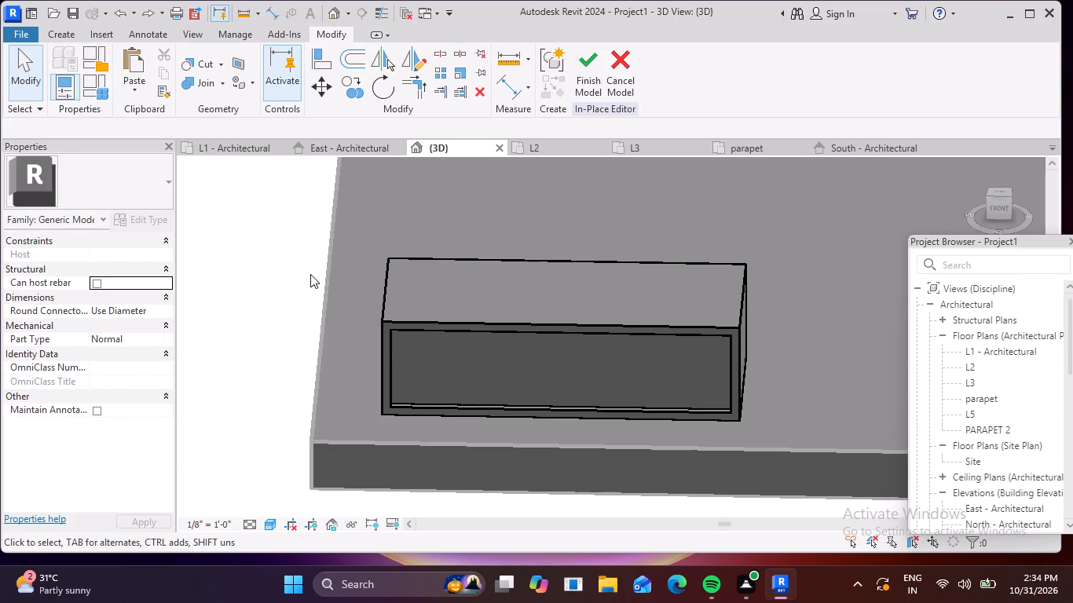
Create a void extrusion similar to the left block's front one on the right block's front face, using a rectangle offset 1" inside its edges.
left_click(578, 336)
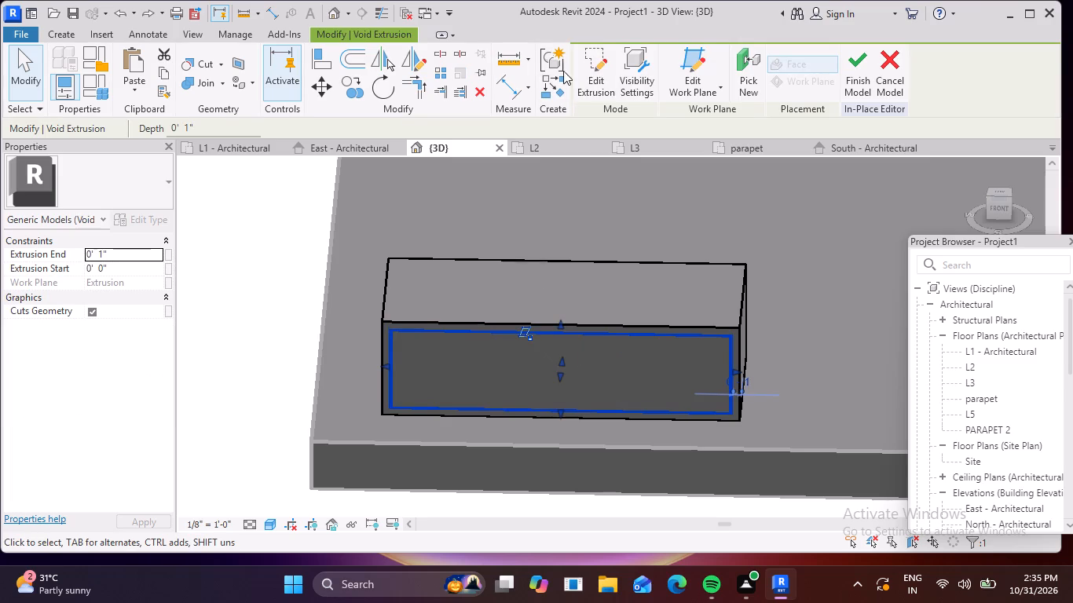
left_click(549, 80)
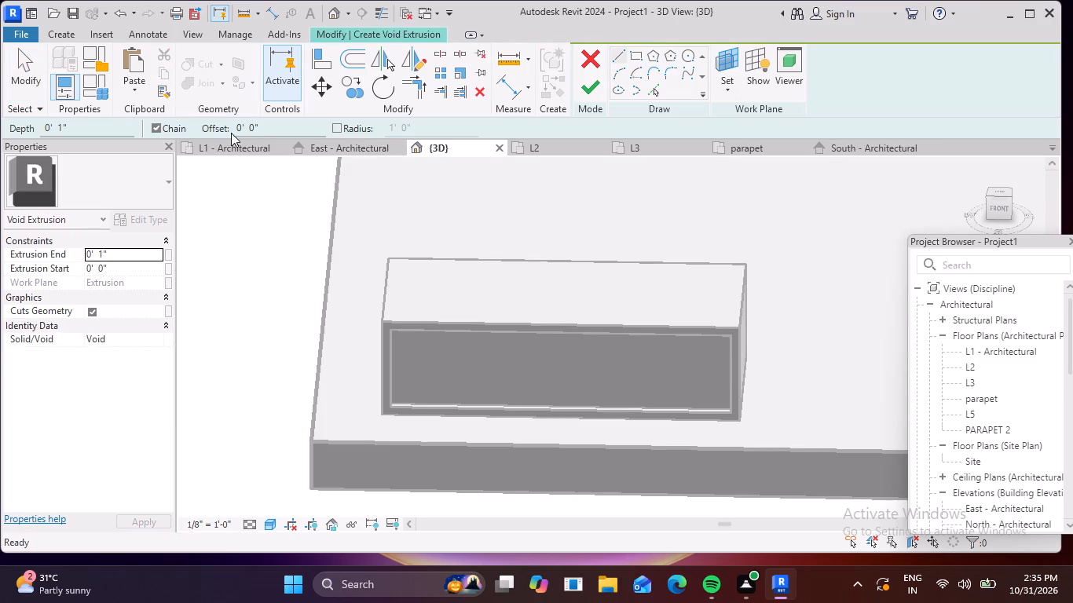
left_click(310, 131)
key("BackSpace")
key("BackSpace")
key("BackSpace")
key("BackSpace")
key("BackSpace")
key("BackSpace")
key("BackSpace")
key("BackSpace")
key("BackSpace")
key("BackSpace")
key("BackSpace")
key("BackSpace")
key("BackSpace")
key("BackSpace")
key("BackSpace")
key("BackSpace")
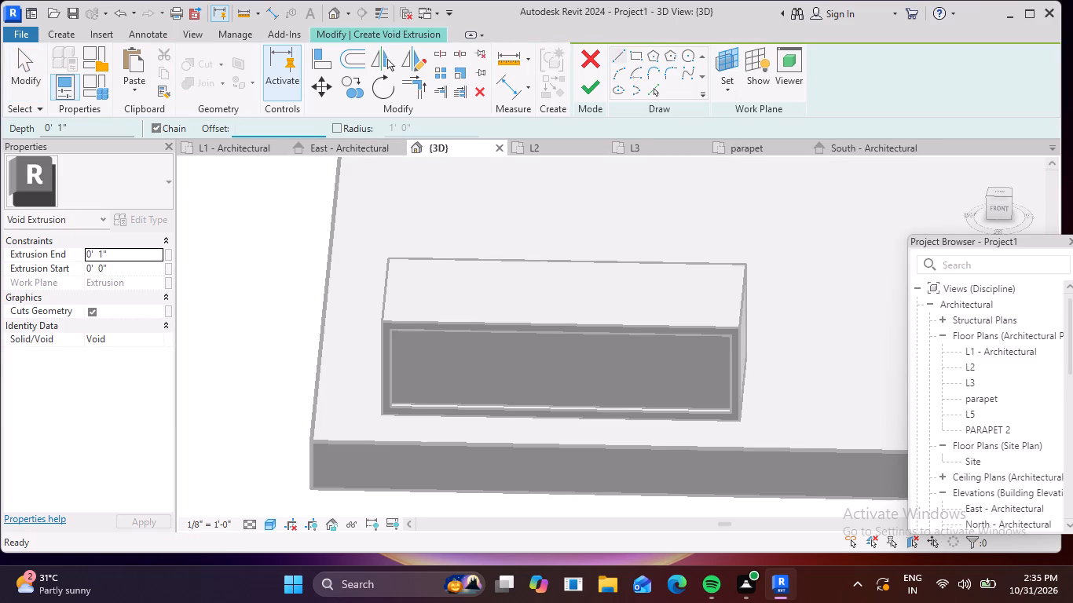
type("1\"")
key("Return")
scroll(422, 170, "down", 4)
scroll(467, 217, "down", 2)
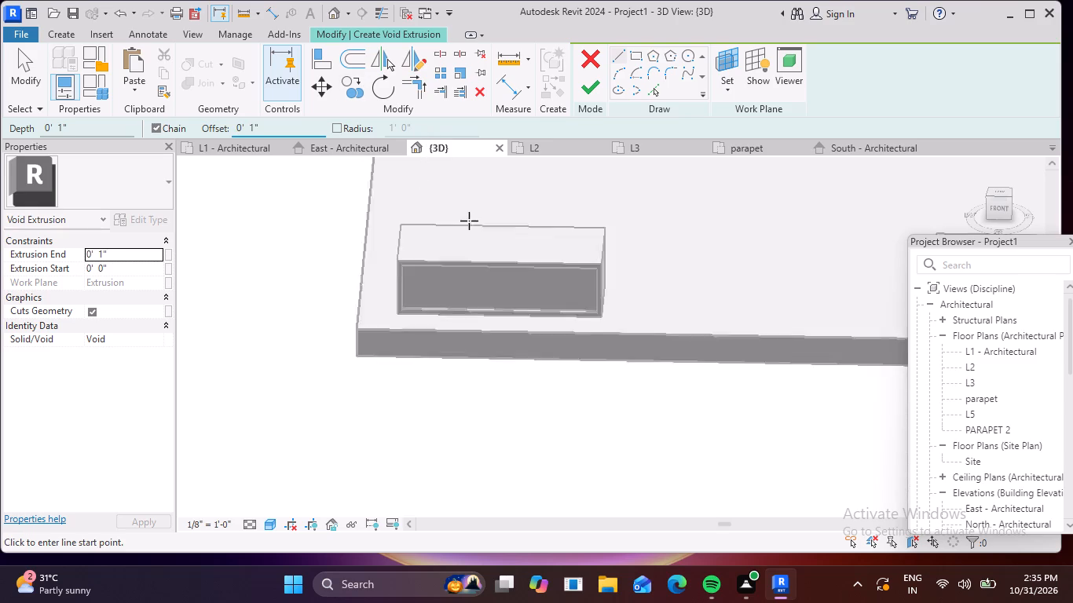
middle_click_drag(514, 231, 210, 230)
scroll(675, 268, "up", 5)
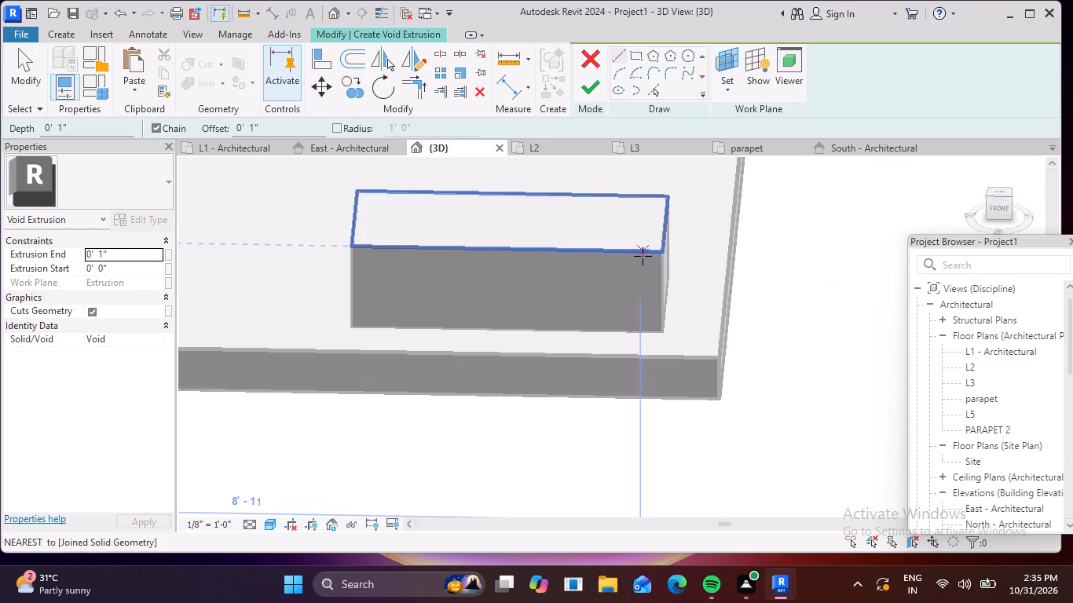
left_click(635, 58)
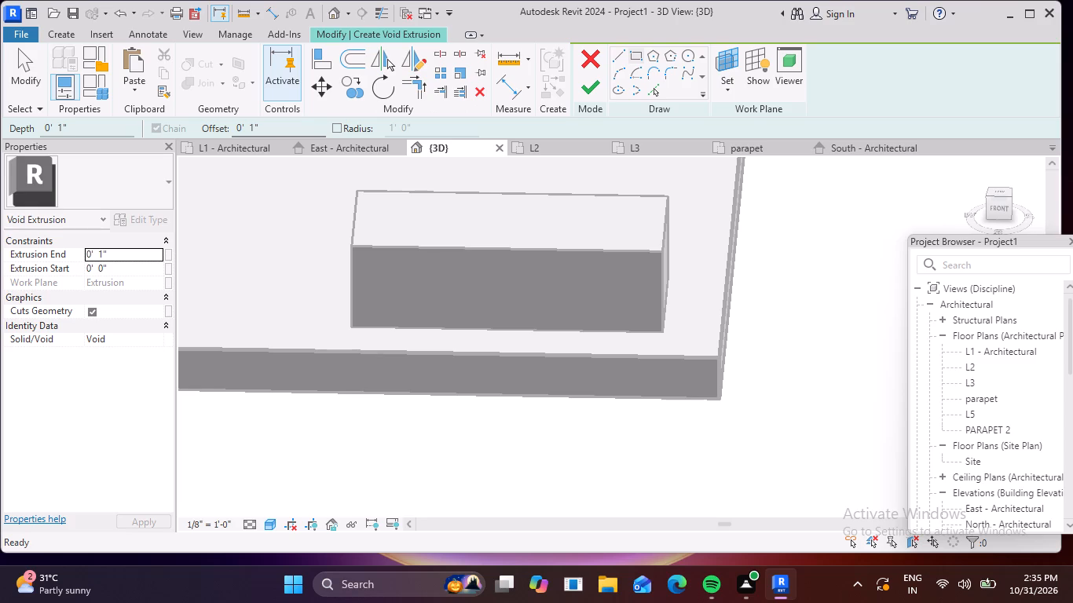
left_click(258, 126)
key("Return")
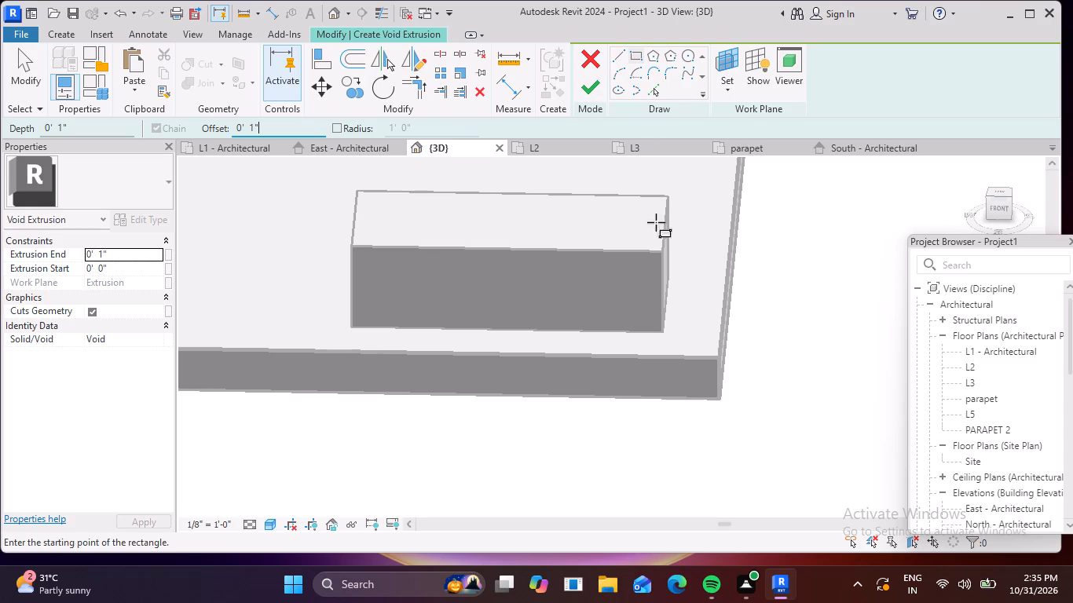
left_click(657, 252)
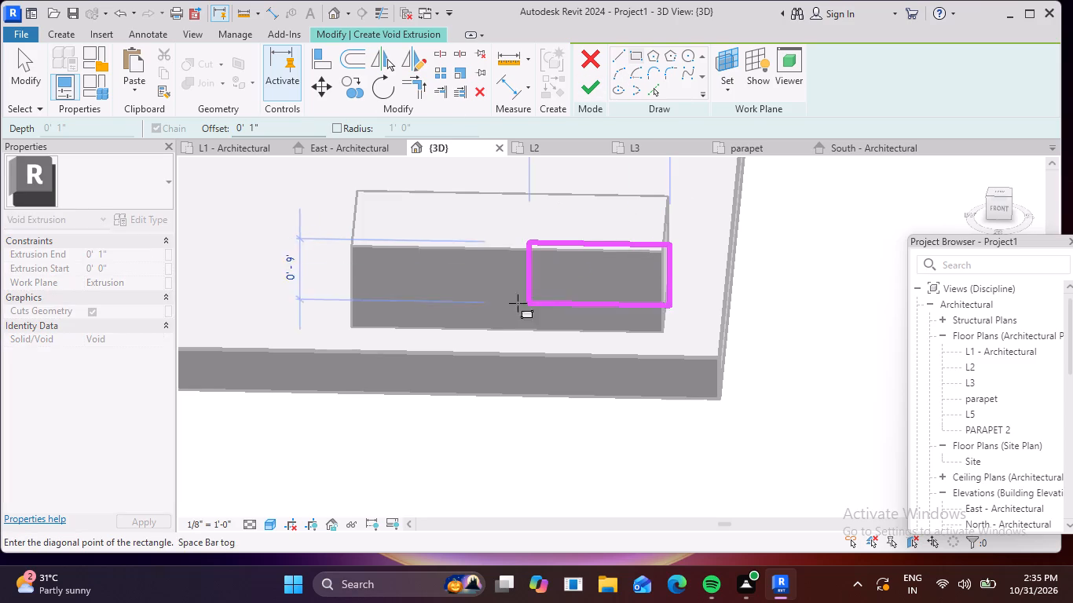
key("space")
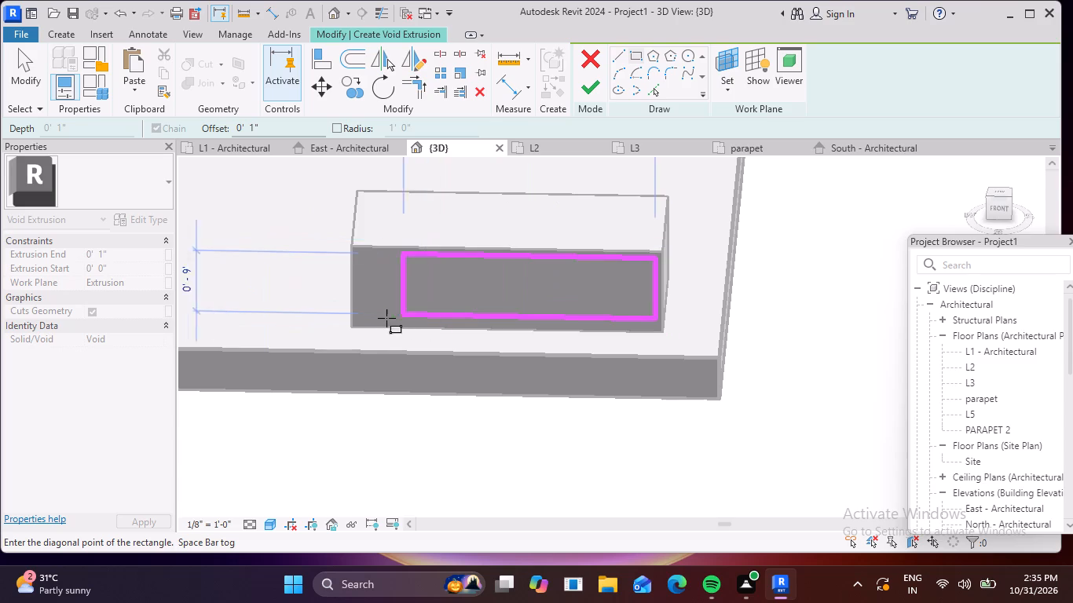
scroll(385, 318, "up", 5)
left_click(313, 334)
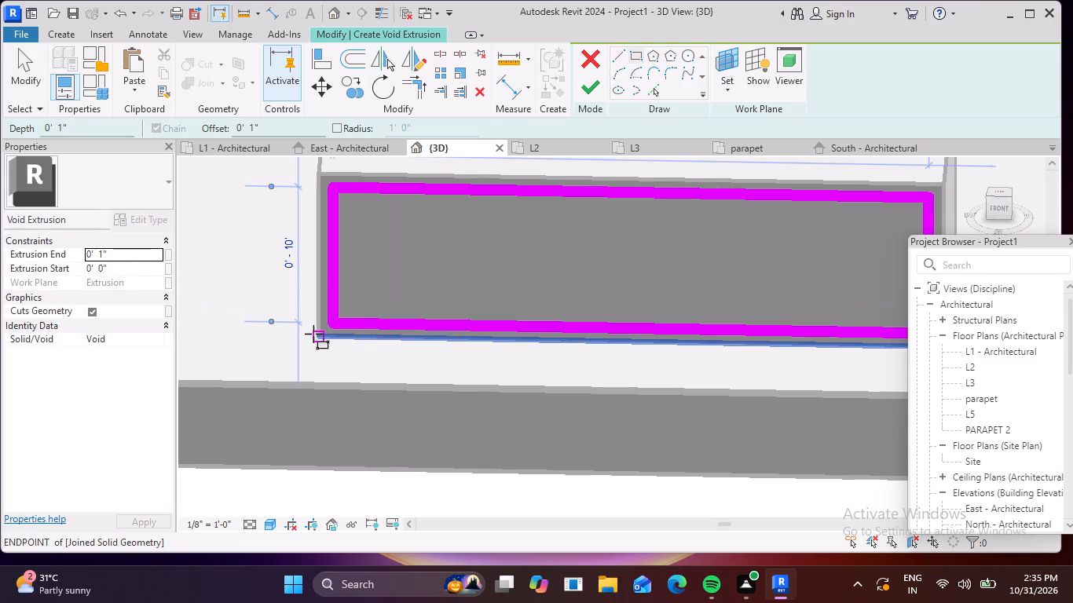
scroll(461, 329, "down", 5)
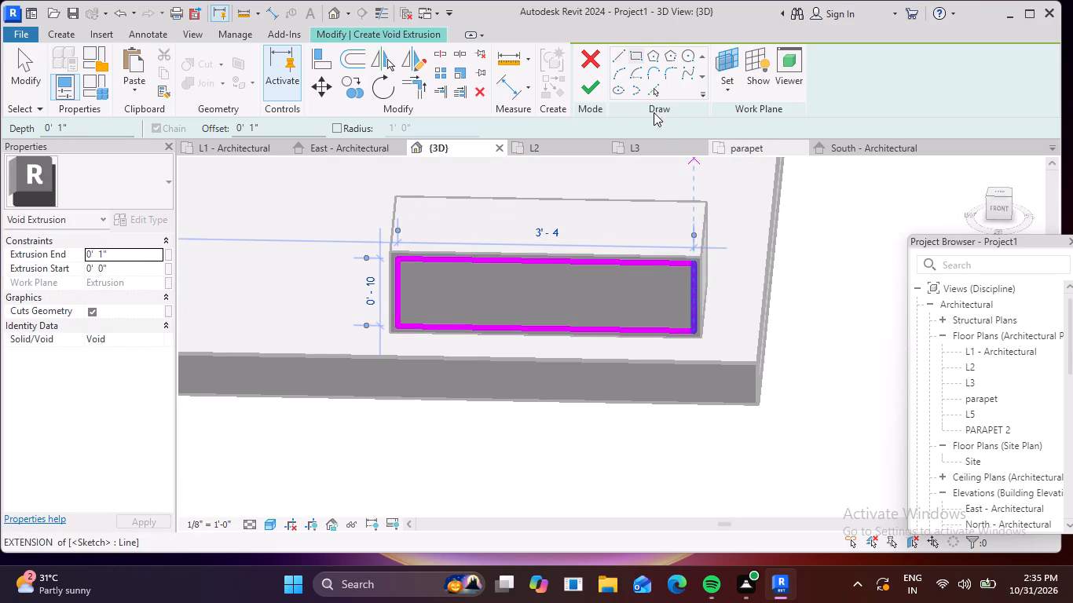
left_click(586, 87)
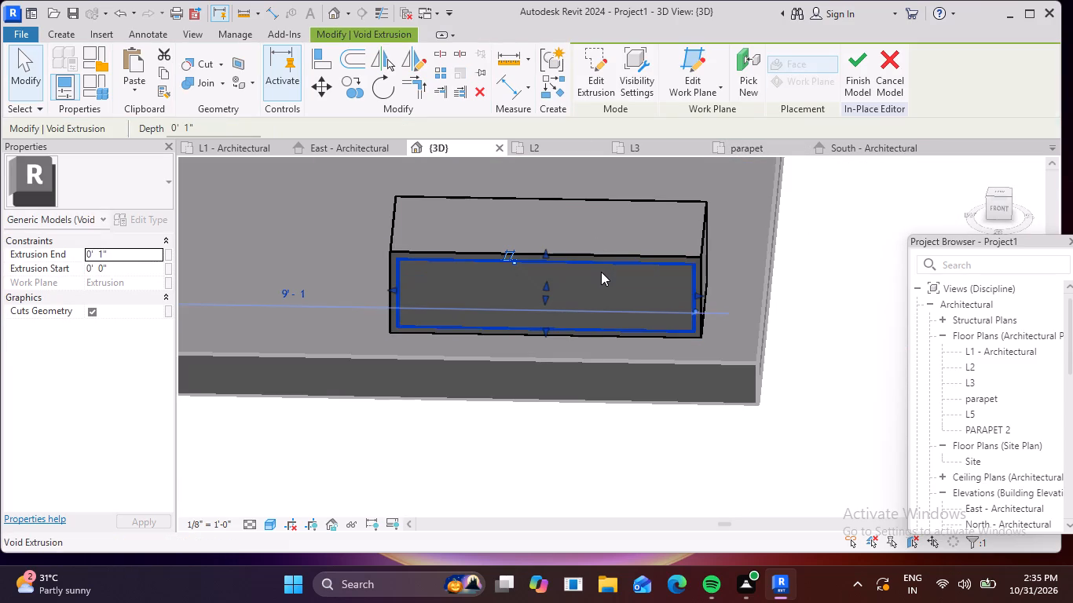
left_click(601, 272)
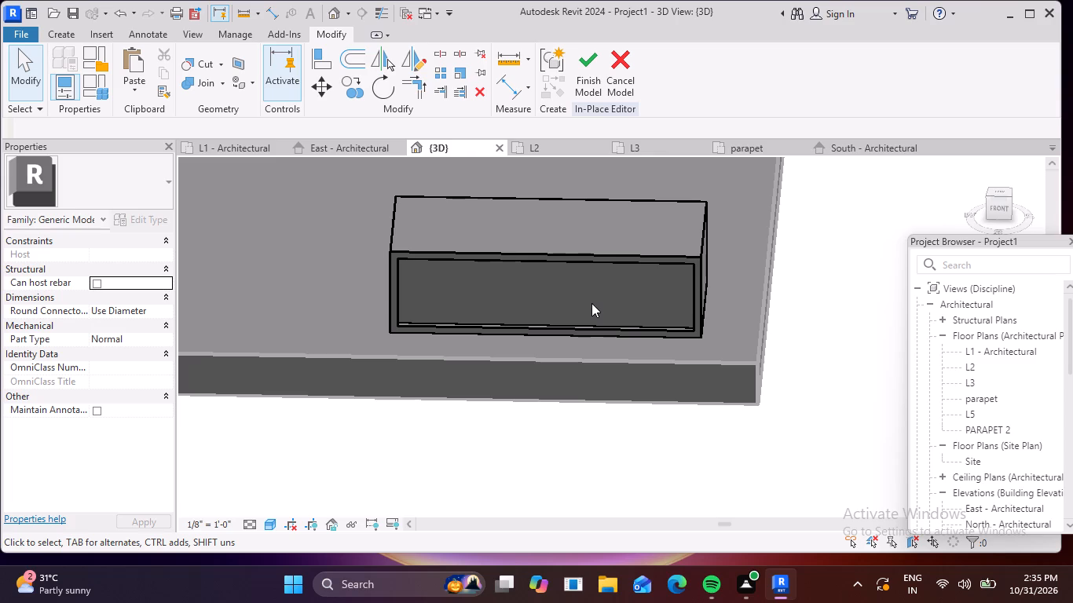
Start a void extrusion similar to the one cut into the left block's front face.
scroll(442, 338, "down", 3)
scroll(353, 310, "down", 3)
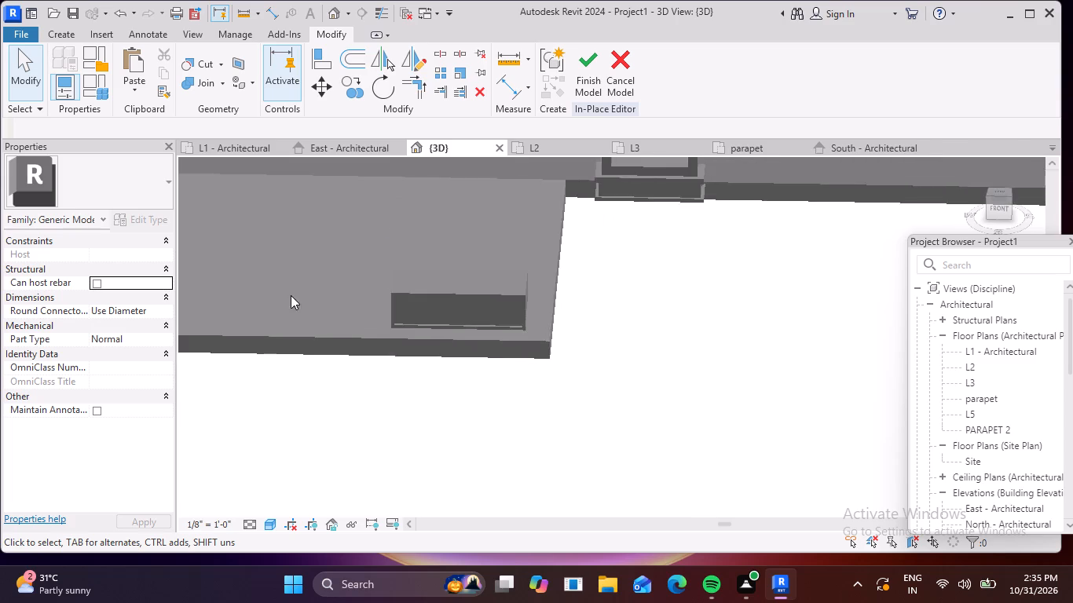
middle_click_drag(291, 295, 540, 313)
middle_click_drag(287, 323, 288, 324, "shift")
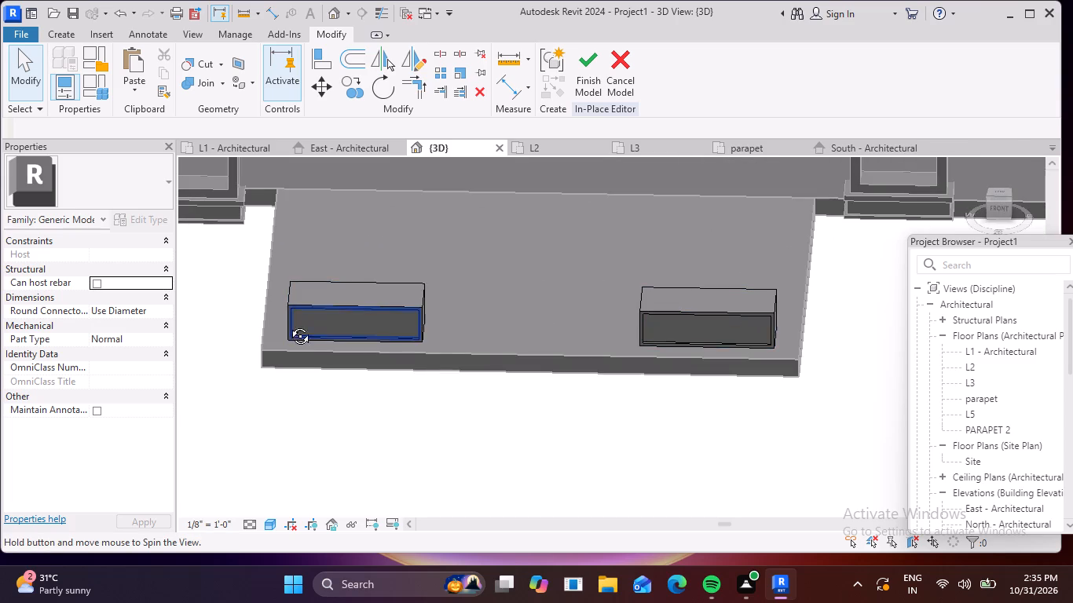
middle_click_drag(288, 324, 391, 353, "shift")
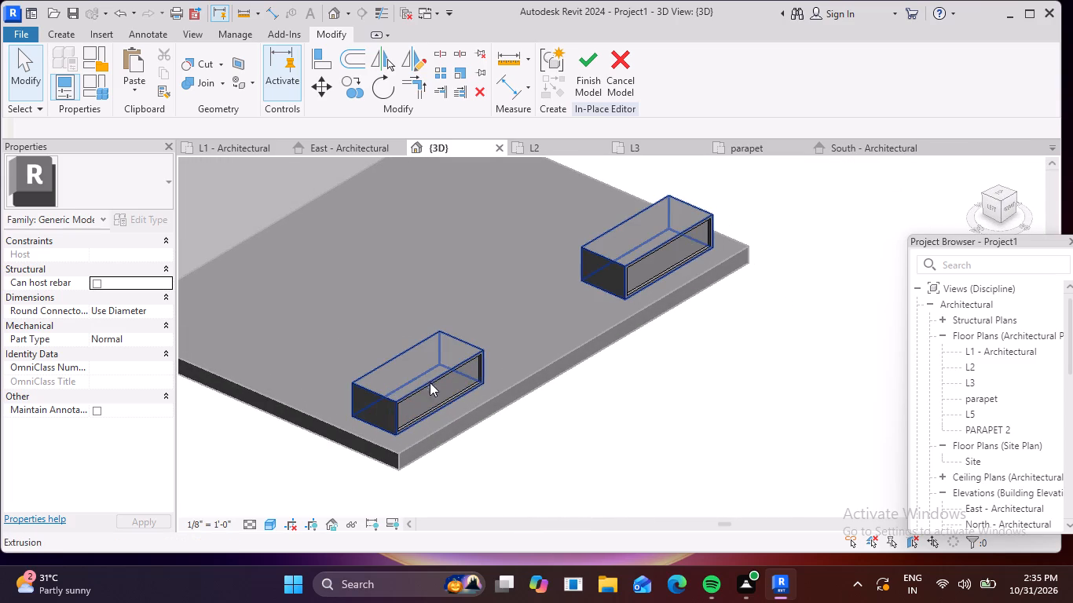
scroll(430, 389, "up", 3)
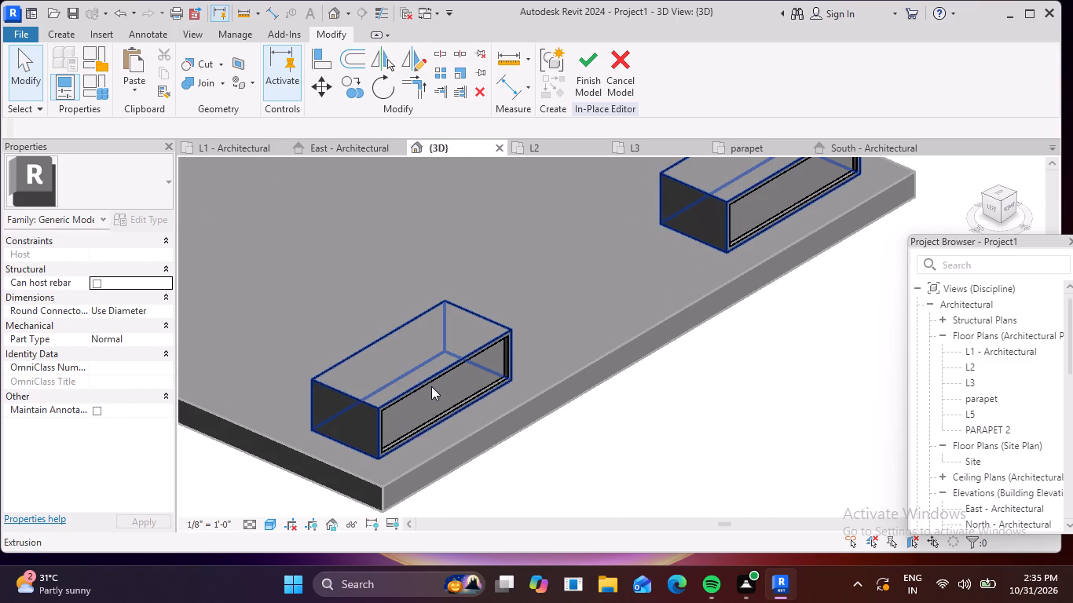
left_click(432, 386)
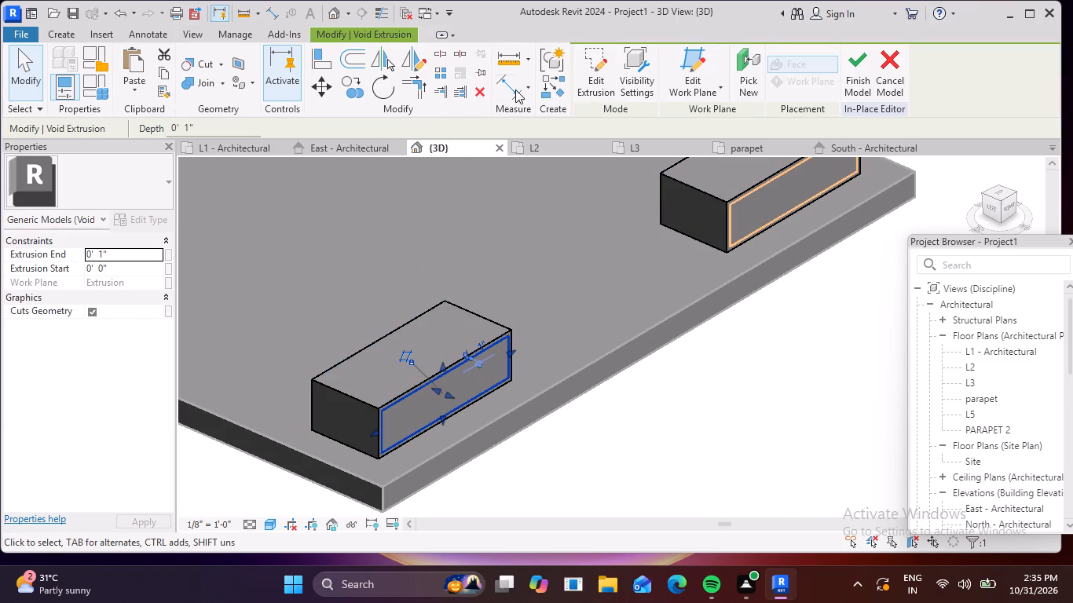
left_click(551, 89)
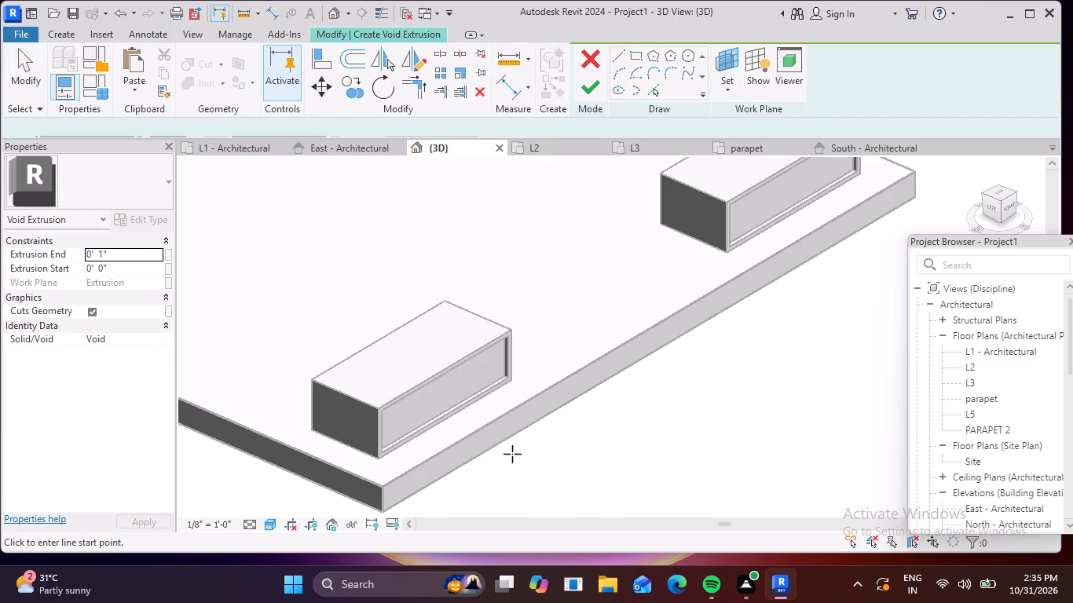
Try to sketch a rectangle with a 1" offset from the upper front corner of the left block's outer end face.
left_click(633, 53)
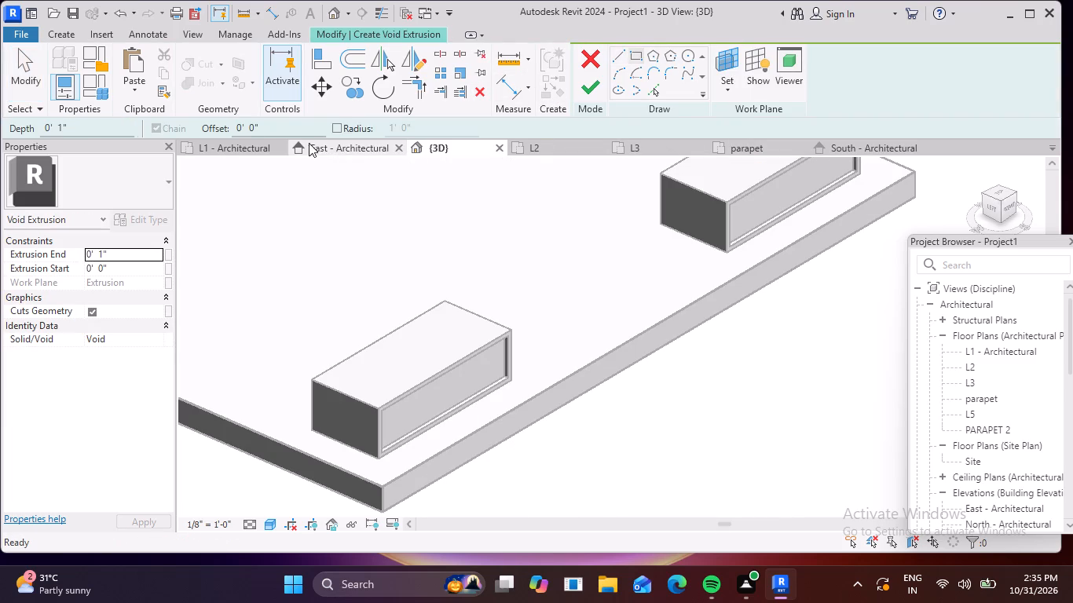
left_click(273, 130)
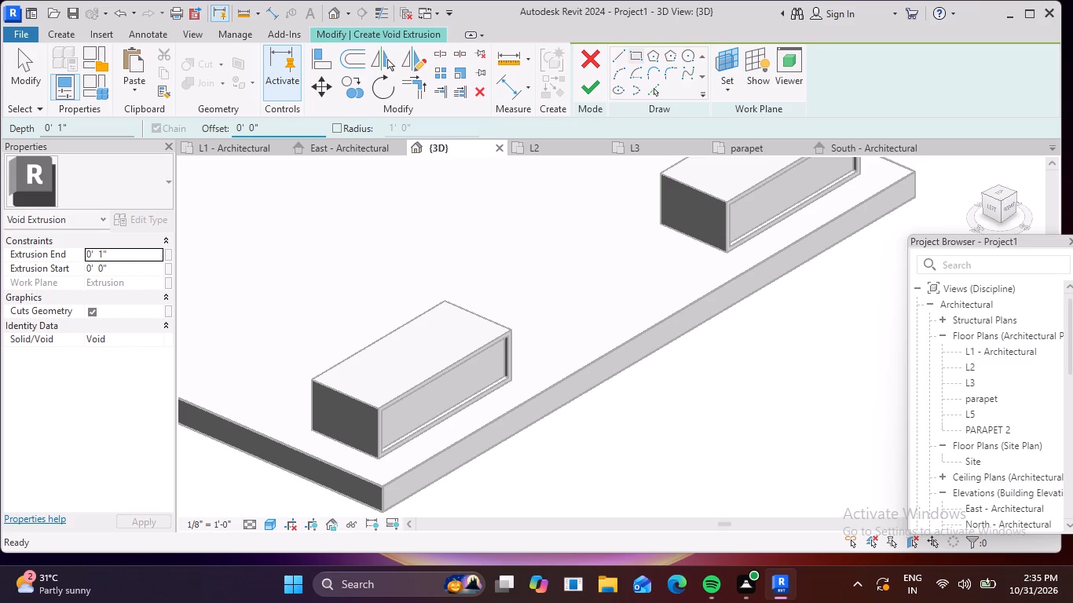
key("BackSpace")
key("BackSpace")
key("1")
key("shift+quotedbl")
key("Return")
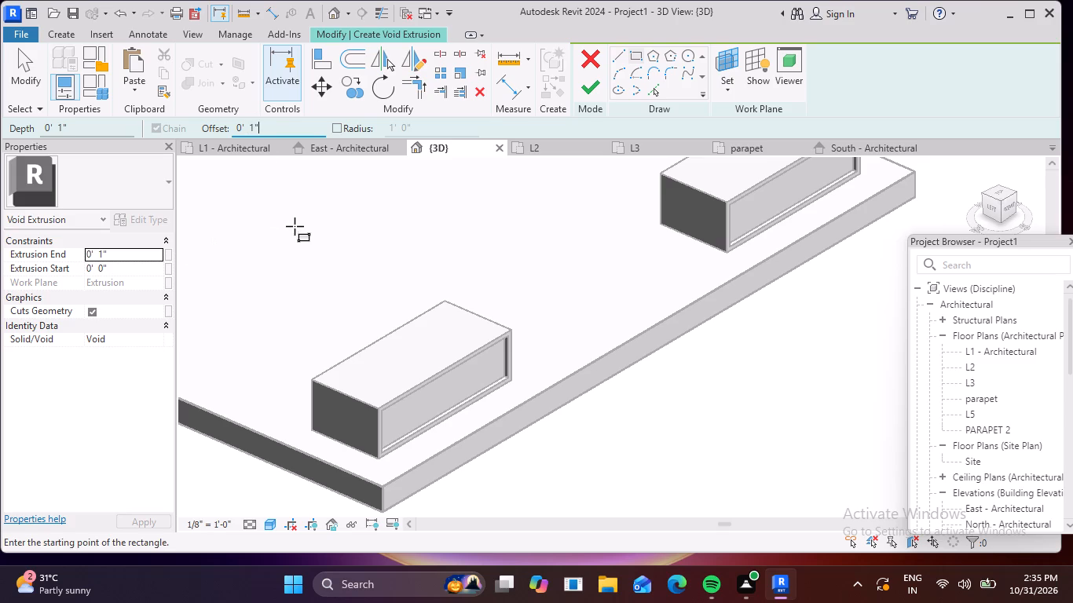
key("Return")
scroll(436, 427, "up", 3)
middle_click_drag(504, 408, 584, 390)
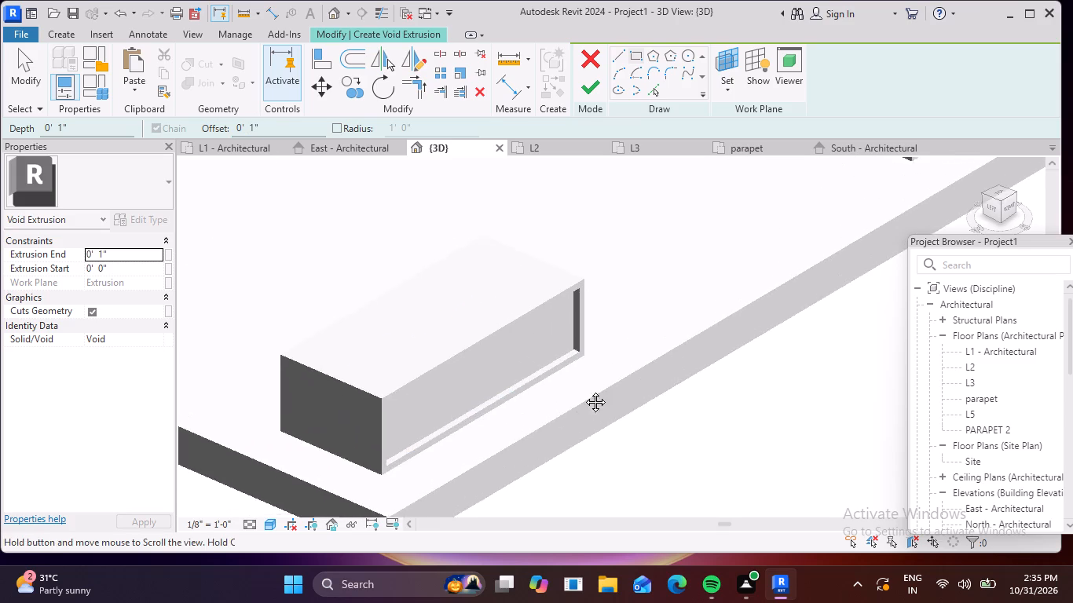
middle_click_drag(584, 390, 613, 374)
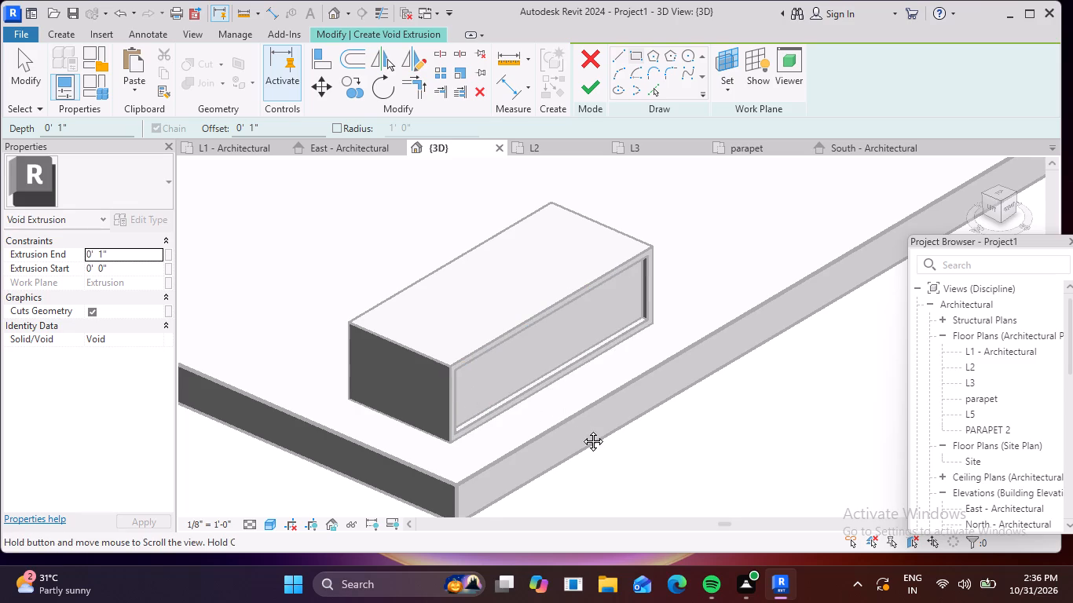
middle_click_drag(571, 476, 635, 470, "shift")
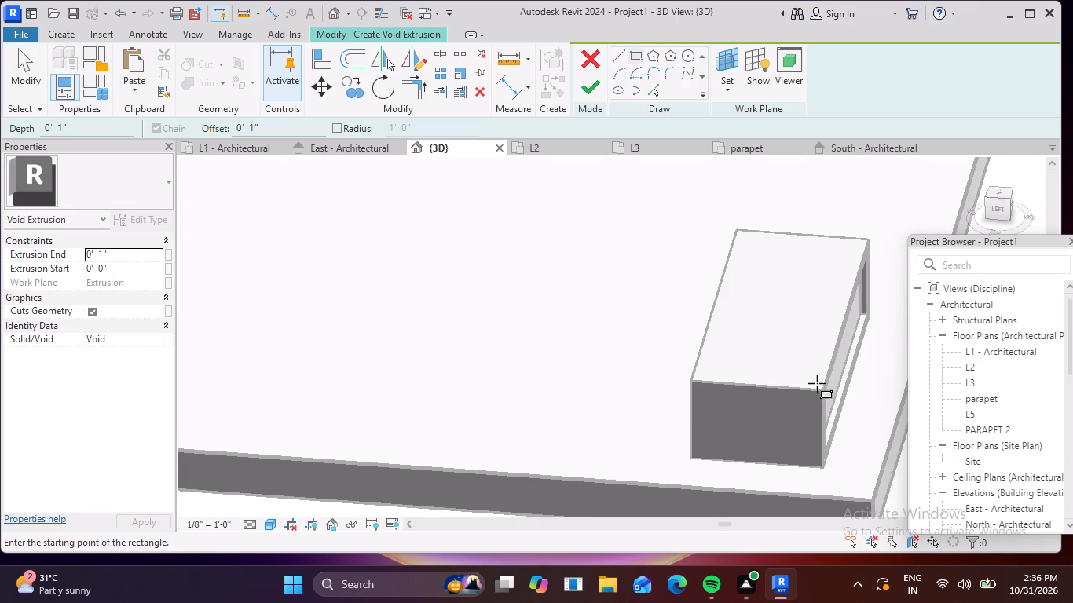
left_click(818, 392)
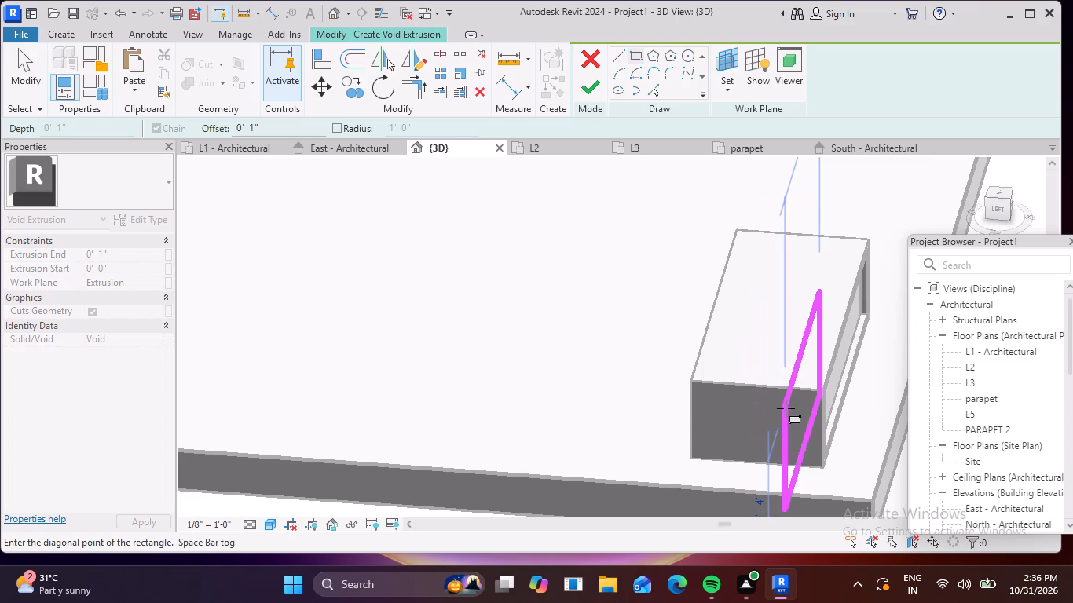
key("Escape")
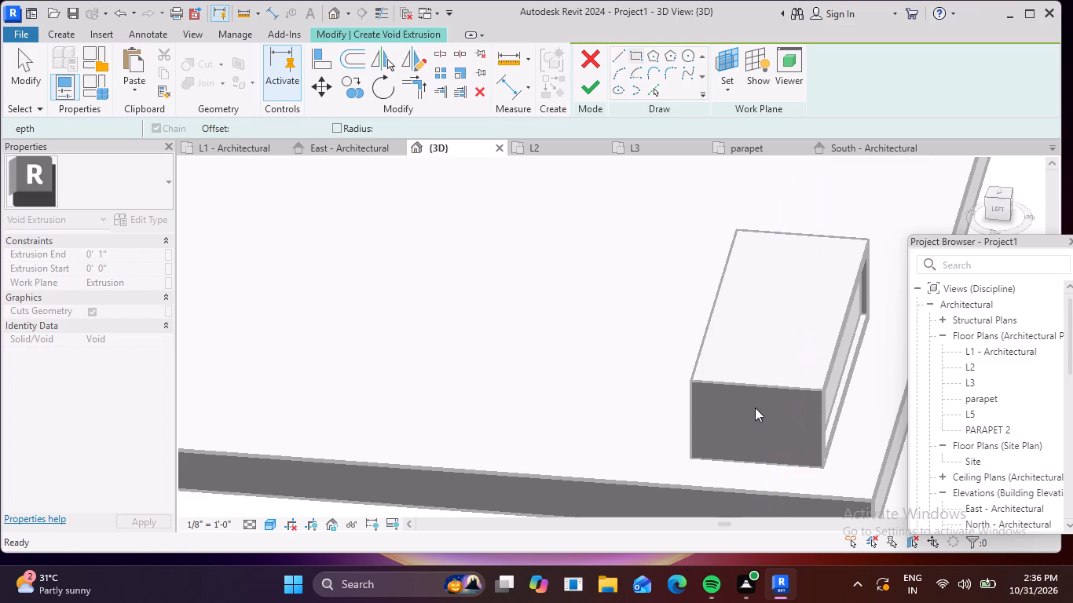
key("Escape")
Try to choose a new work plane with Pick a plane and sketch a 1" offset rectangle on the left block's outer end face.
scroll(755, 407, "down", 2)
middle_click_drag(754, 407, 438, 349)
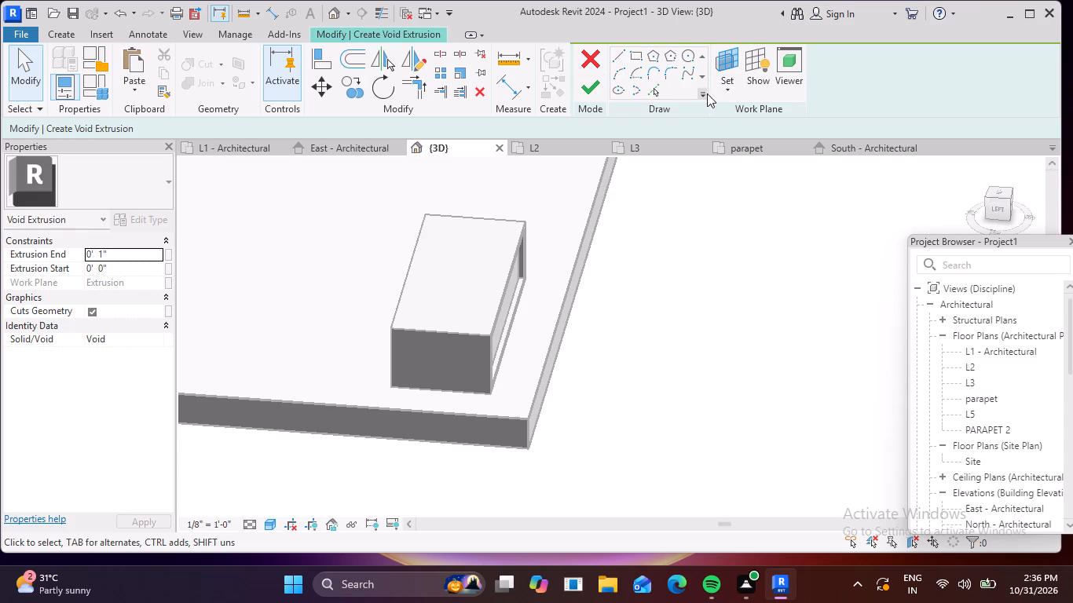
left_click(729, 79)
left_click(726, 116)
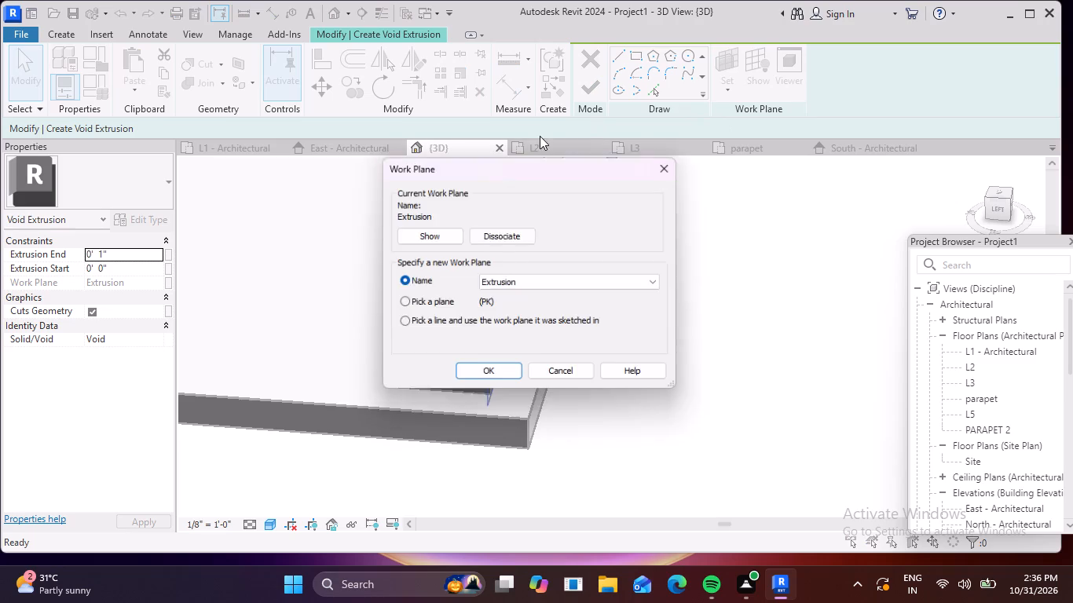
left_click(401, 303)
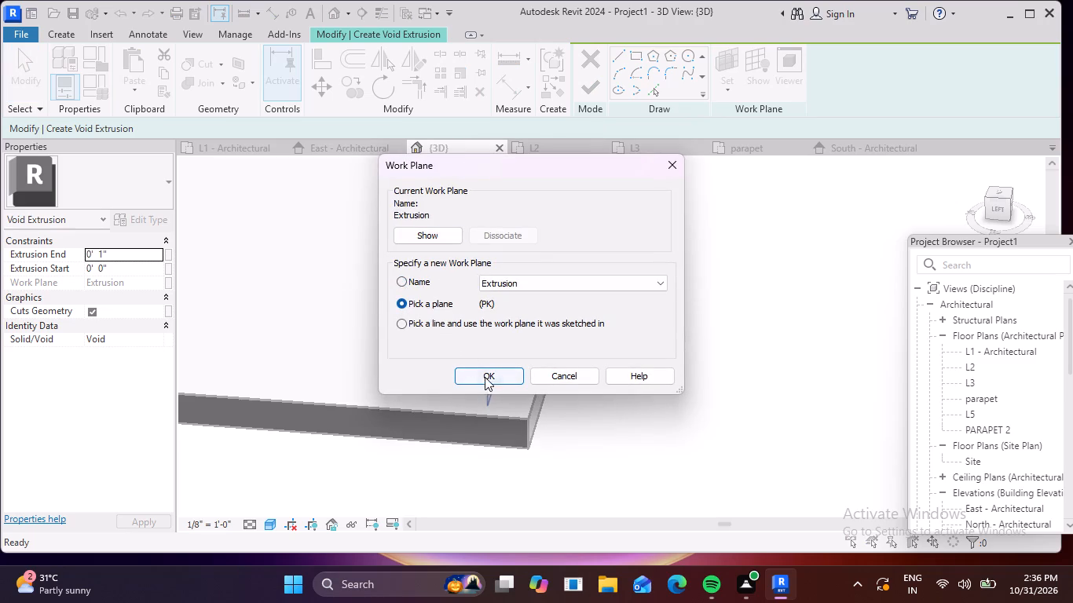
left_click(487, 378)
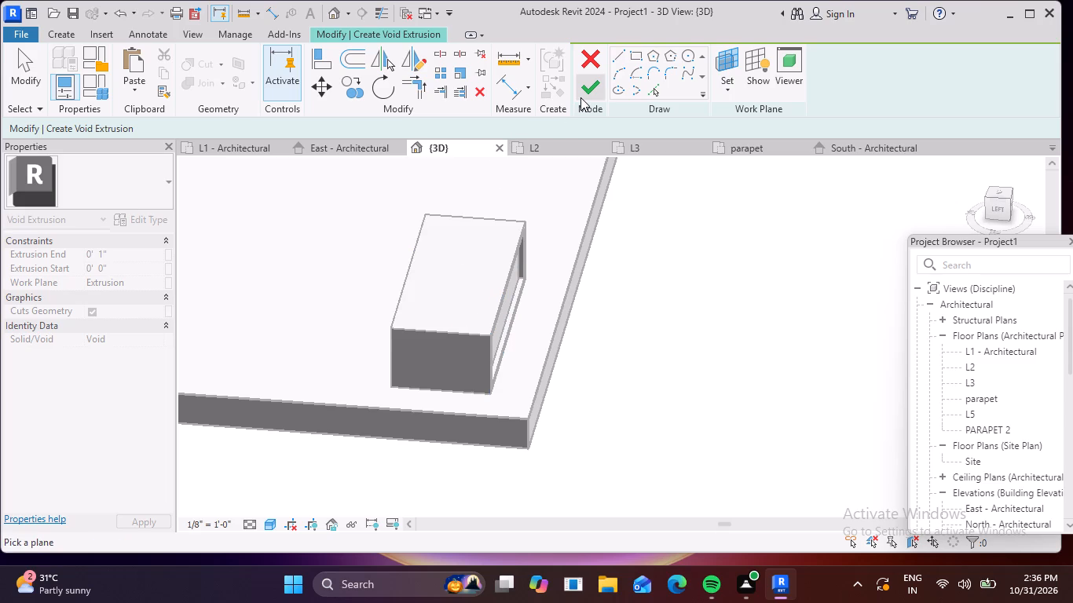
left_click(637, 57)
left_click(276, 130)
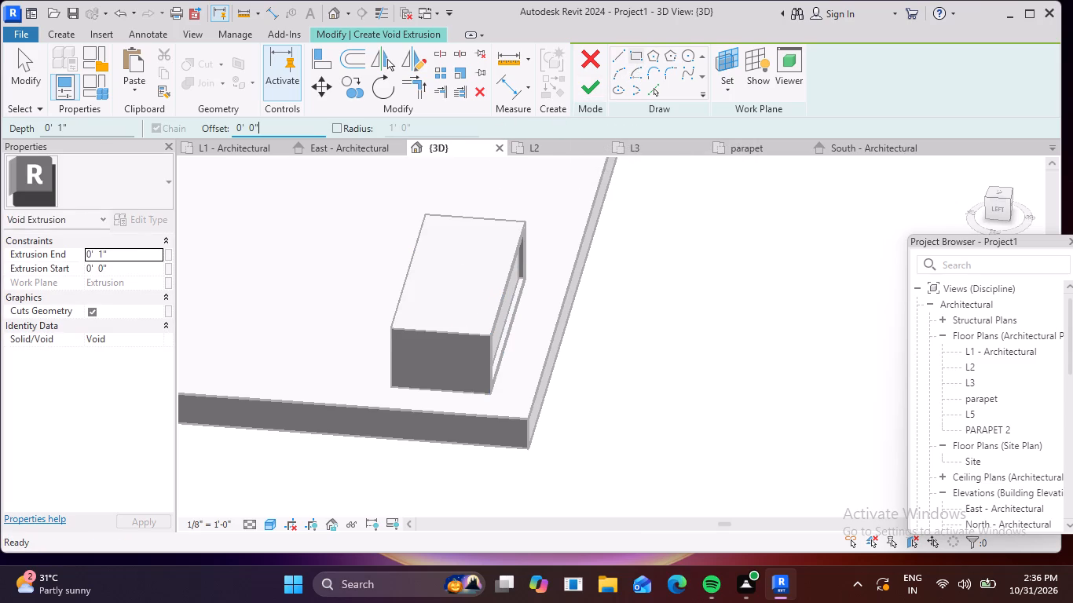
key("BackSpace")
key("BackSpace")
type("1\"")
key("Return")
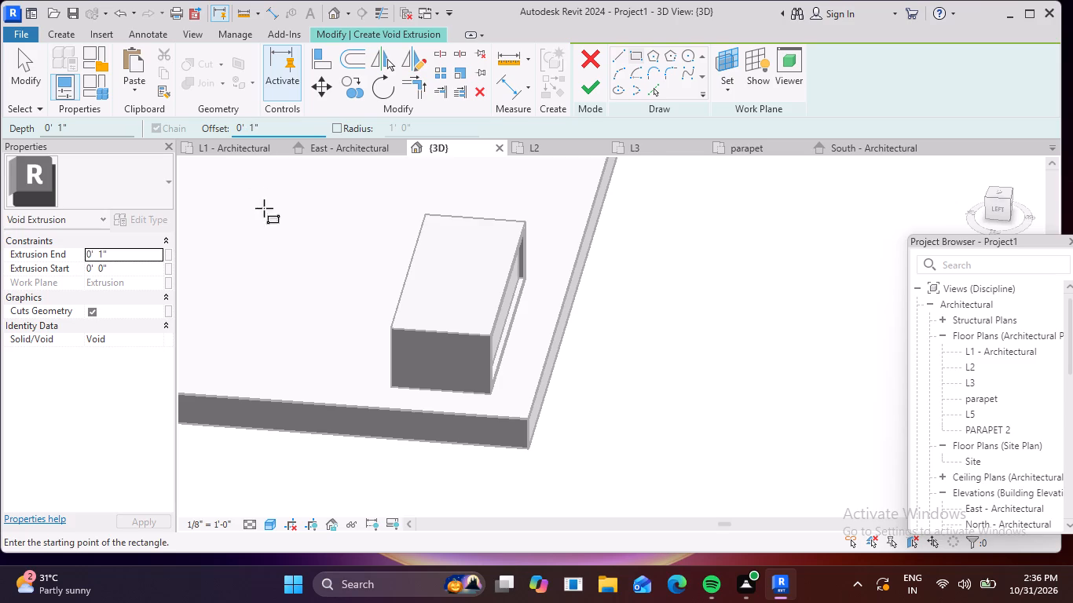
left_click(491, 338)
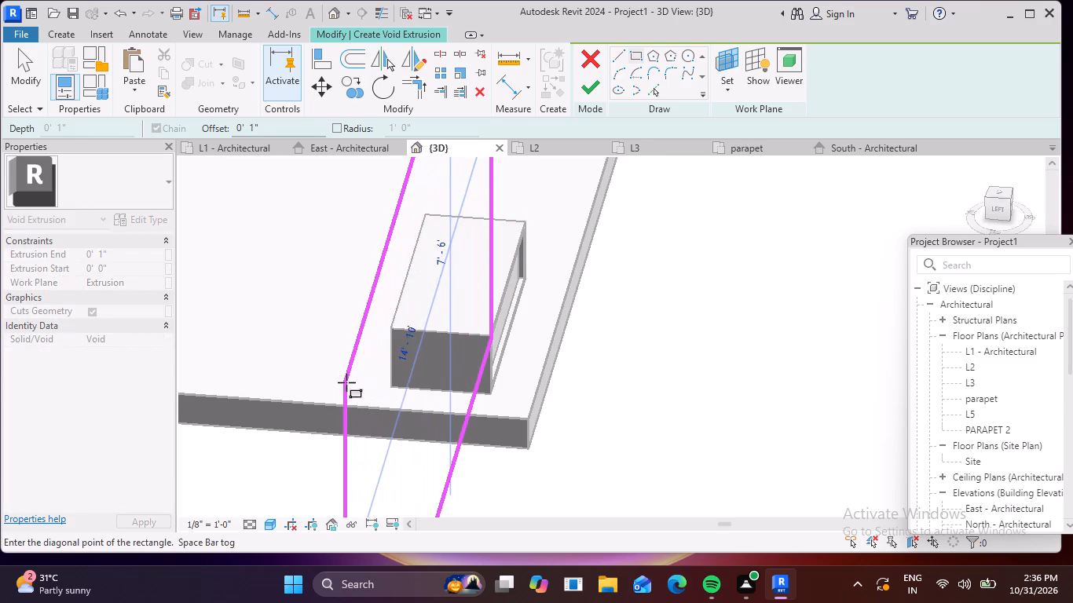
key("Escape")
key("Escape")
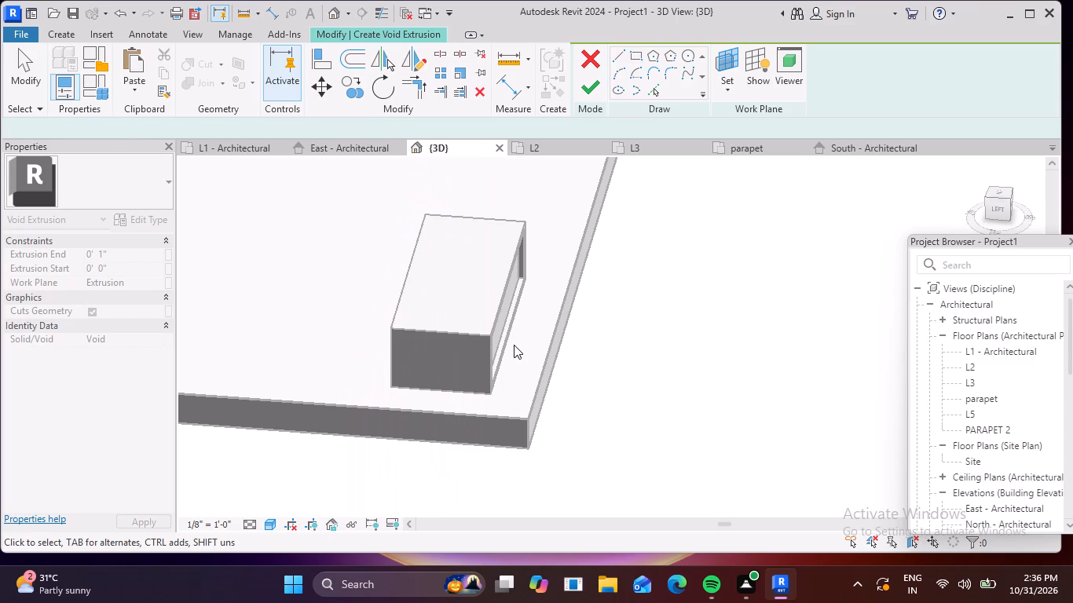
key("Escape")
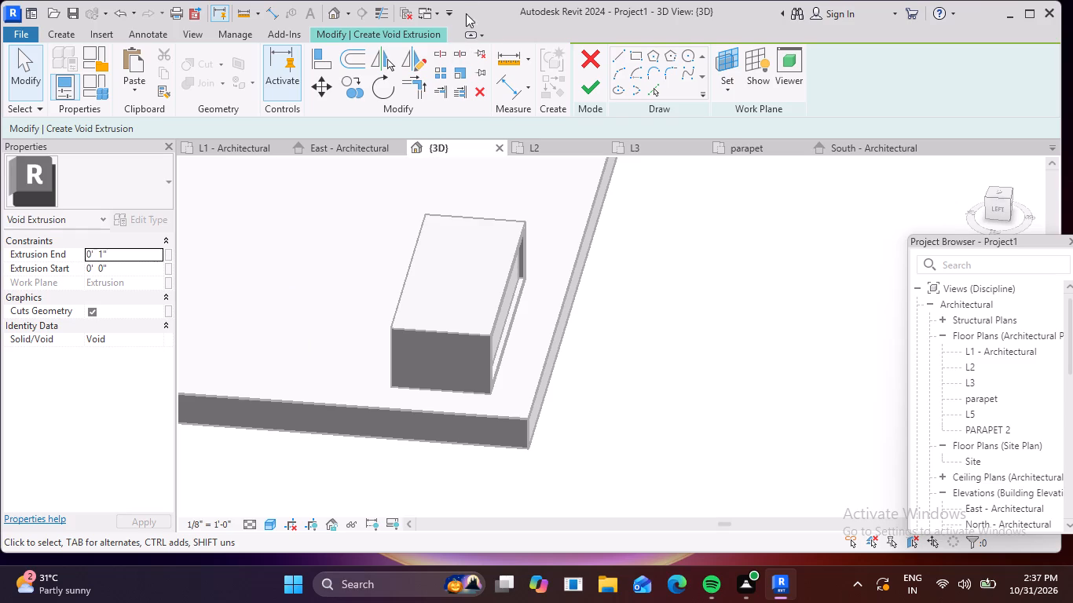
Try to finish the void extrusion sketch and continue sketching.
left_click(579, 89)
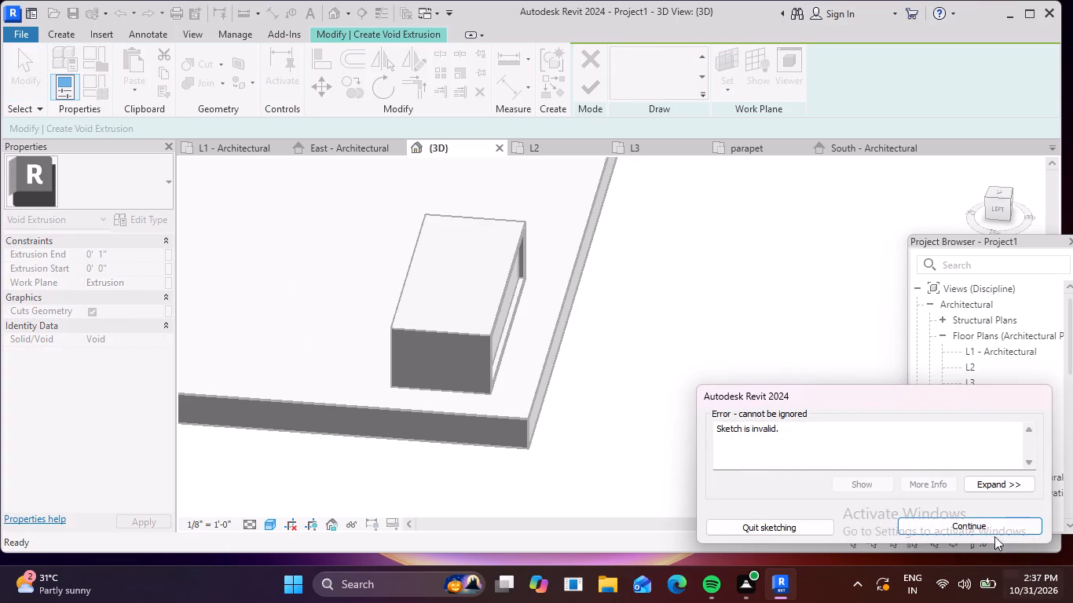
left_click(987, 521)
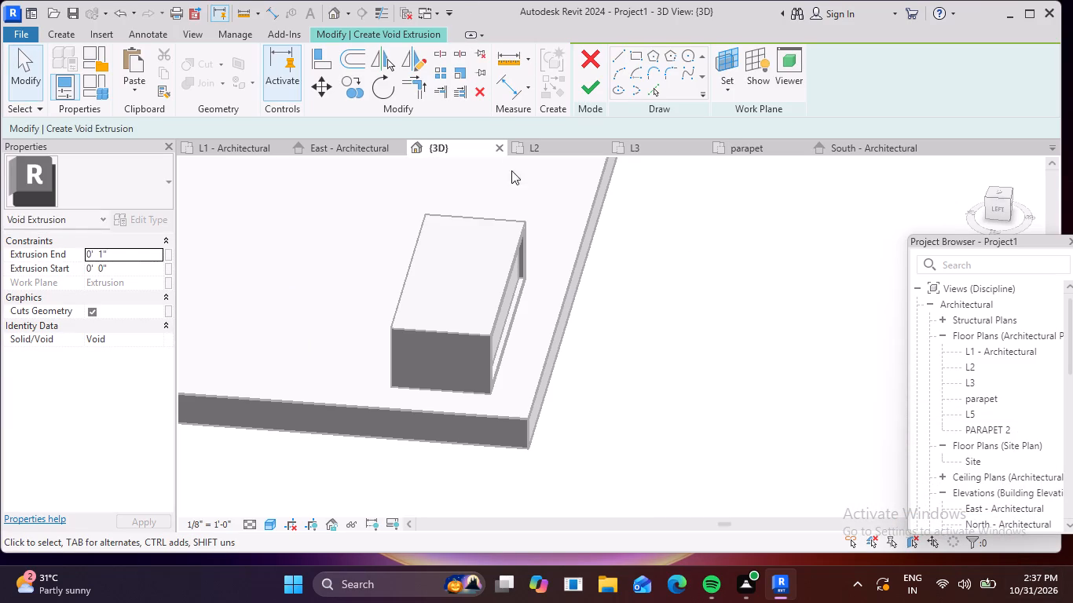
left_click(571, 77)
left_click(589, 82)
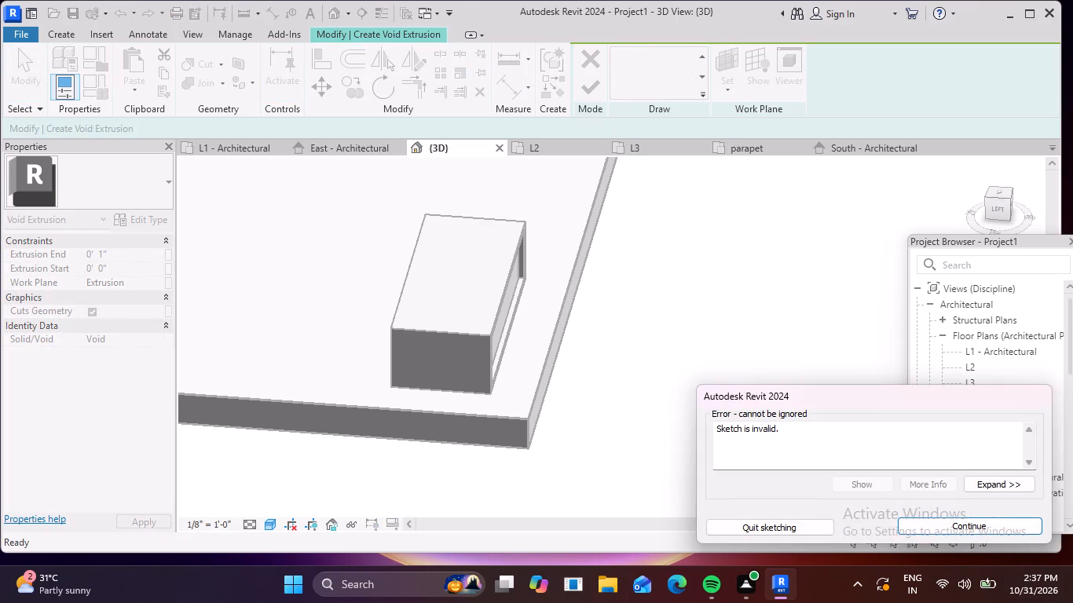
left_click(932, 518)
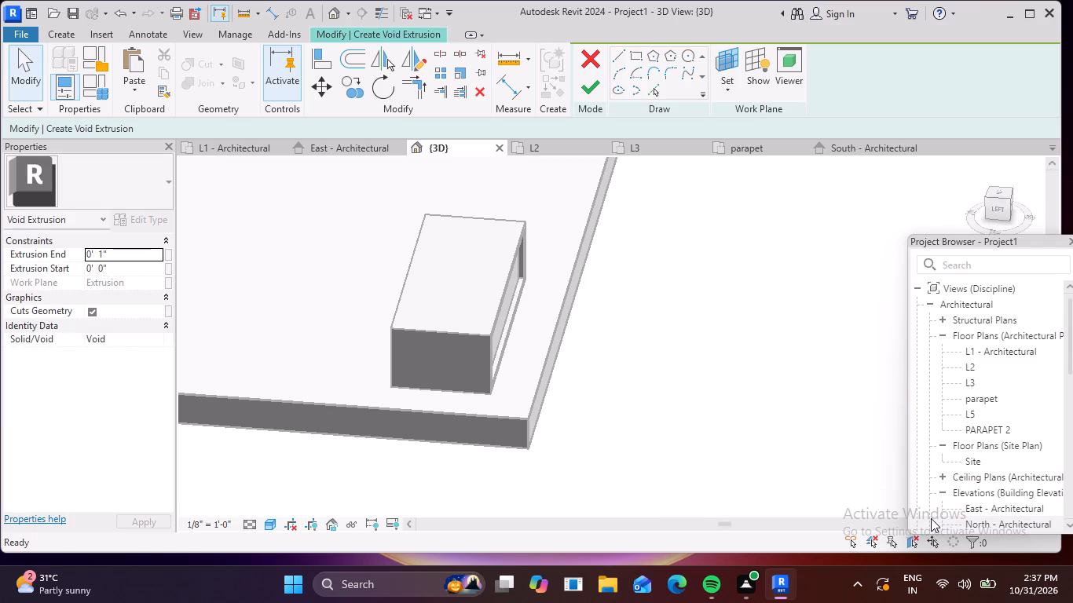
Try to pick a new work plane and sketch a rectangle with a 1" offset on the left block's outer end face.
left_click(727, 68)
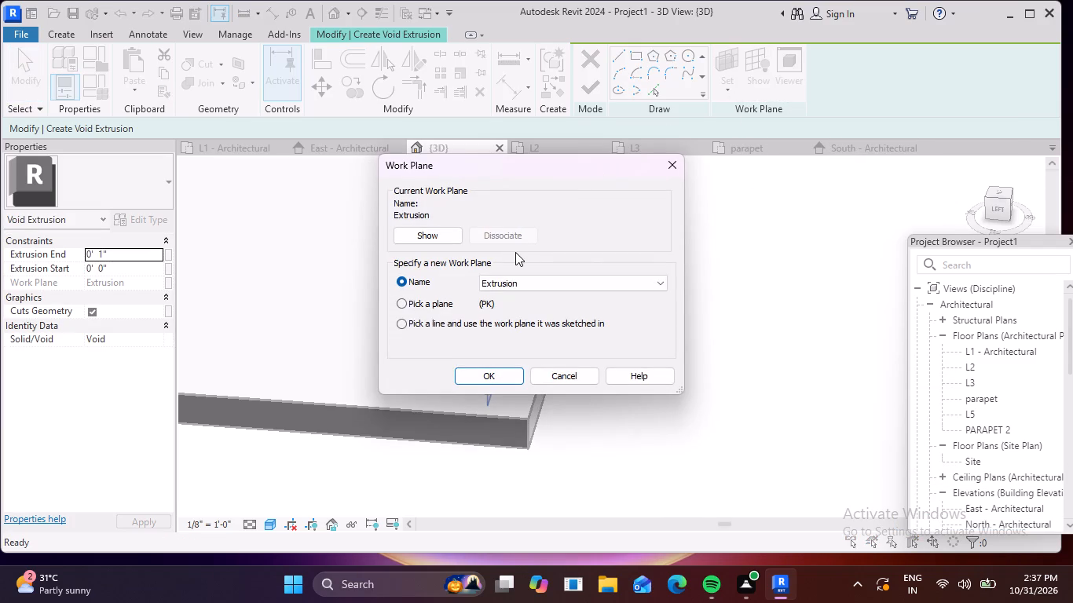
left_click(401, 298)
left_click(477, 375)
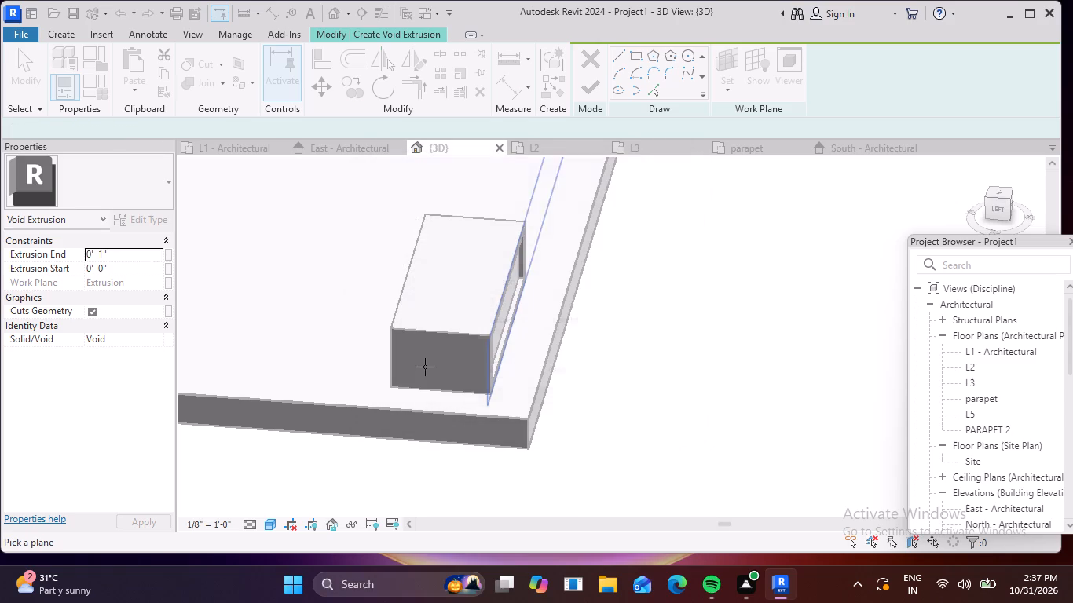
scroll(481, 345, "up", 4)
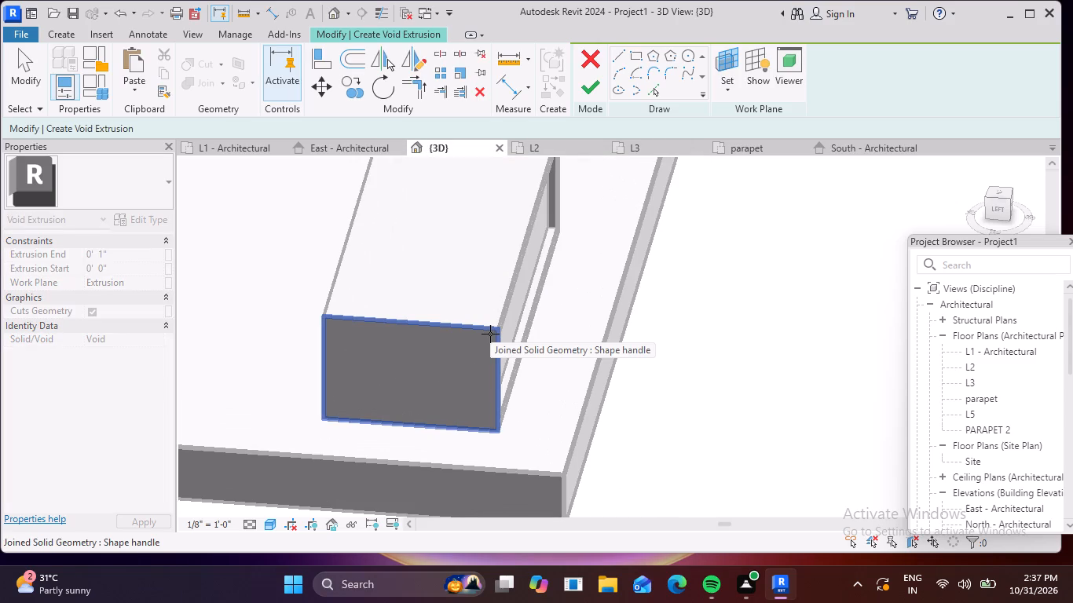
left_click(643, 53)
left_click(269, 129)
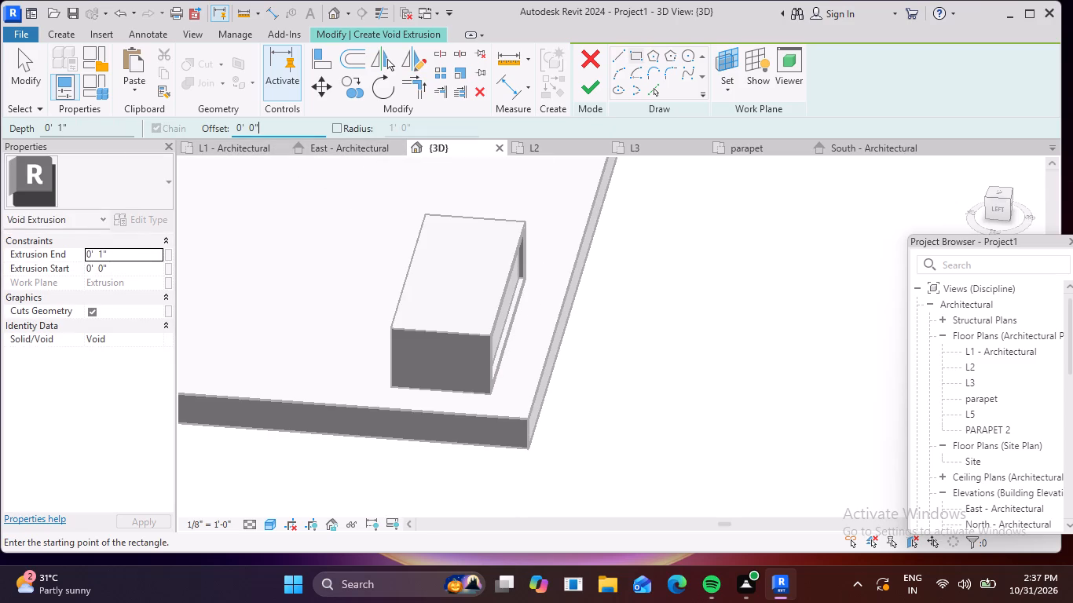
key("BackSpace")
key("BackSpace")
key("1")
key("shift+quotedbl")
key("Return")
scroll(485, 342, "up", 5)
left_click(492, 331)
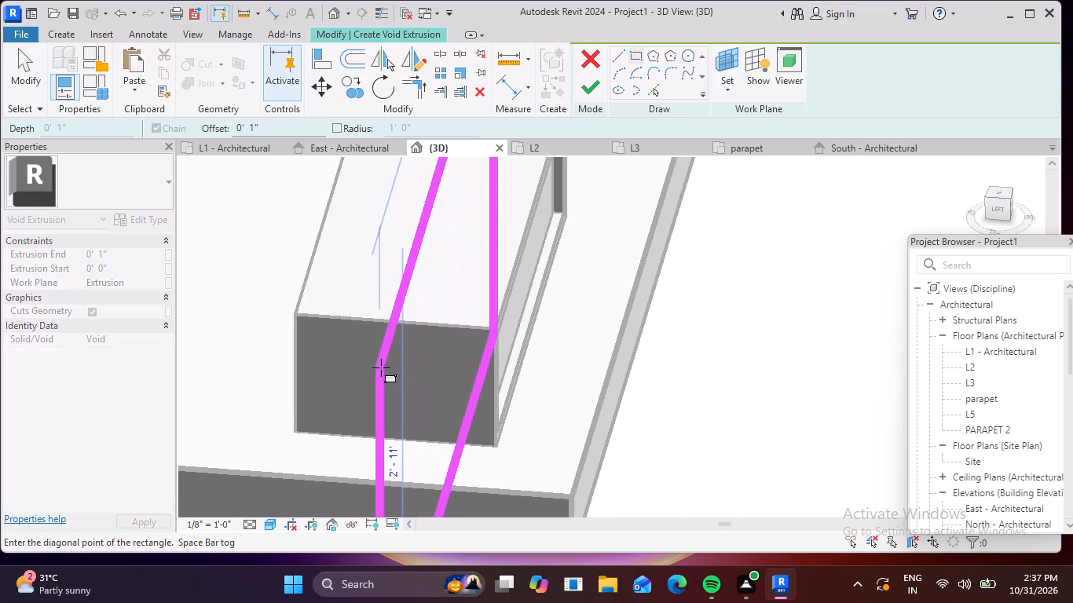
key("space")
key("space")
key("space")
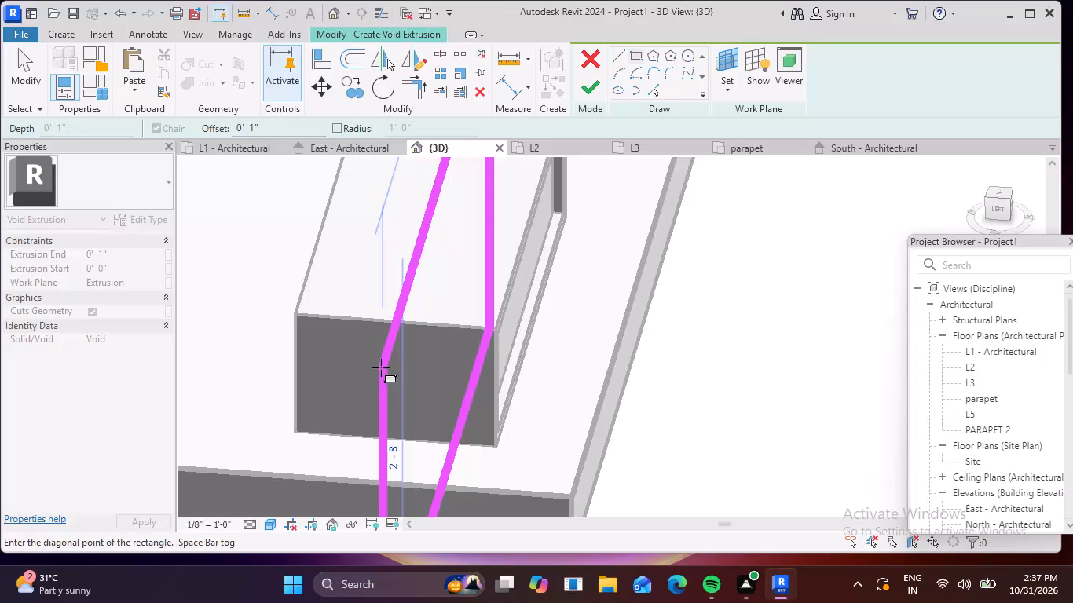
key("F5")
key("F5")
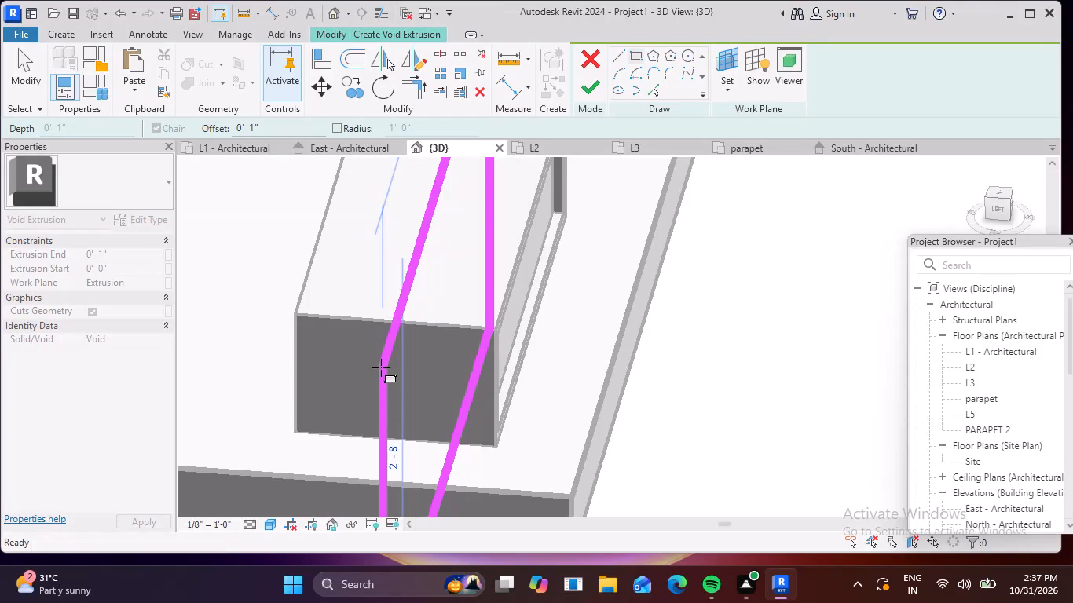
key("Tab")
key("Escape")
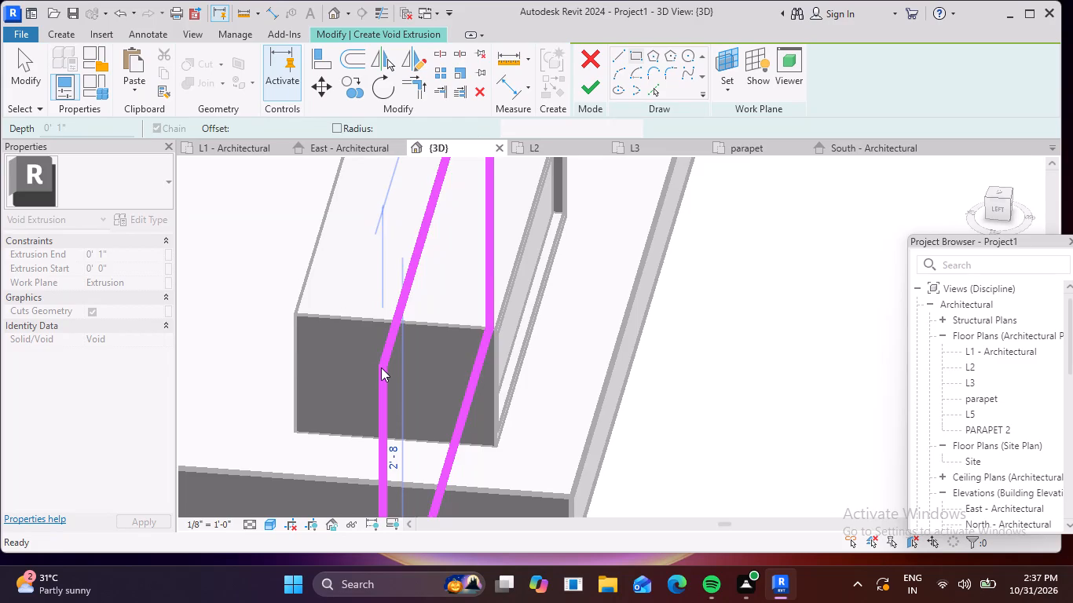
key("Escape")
Look through the project's floor plan and elevation views for one to continue the void sketch in.
scroll(381, 367, "down", 6)
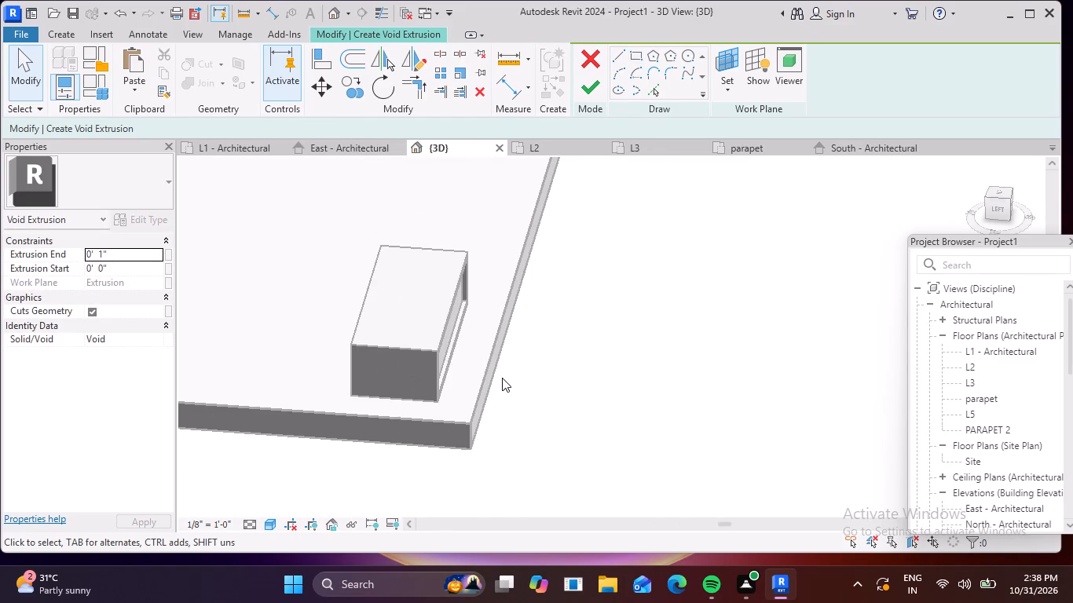
scroll(493, 382, "down", 6)
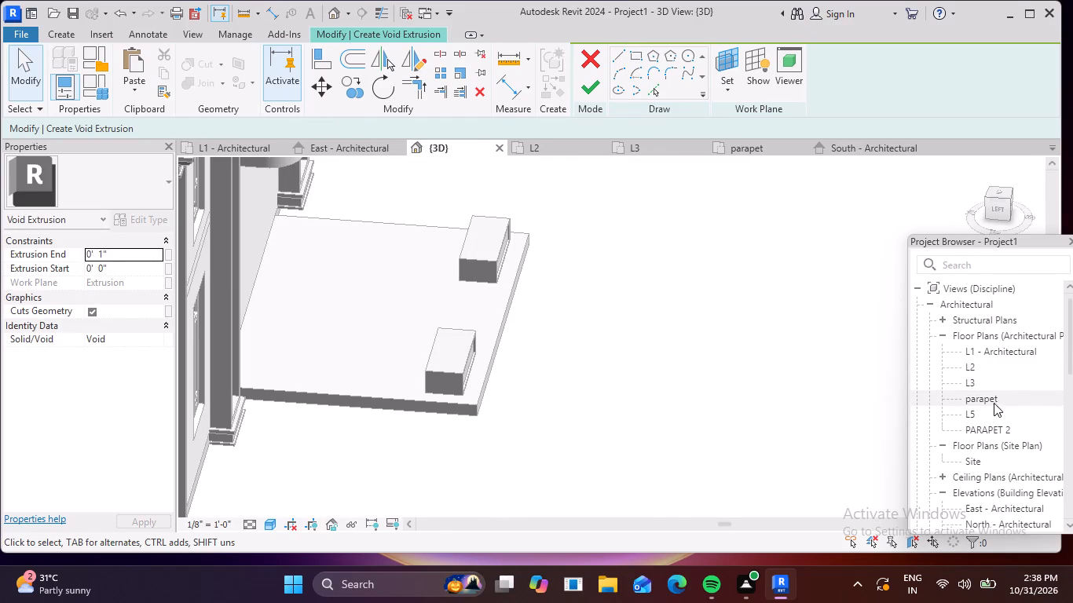
scroll(991, 407, "down", 7)
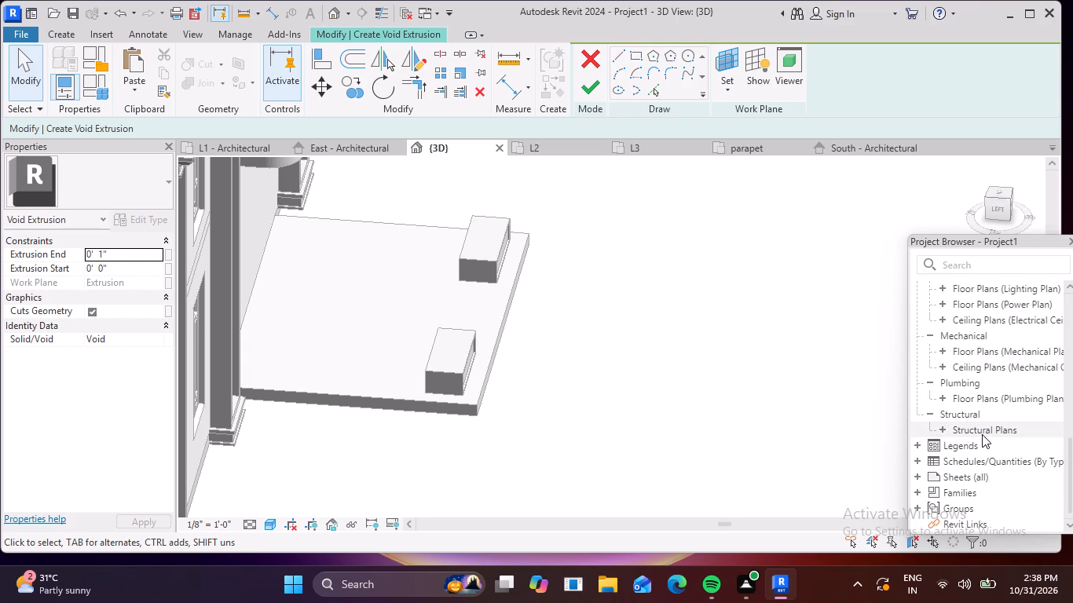
scroll(982, 434, "up", 7)
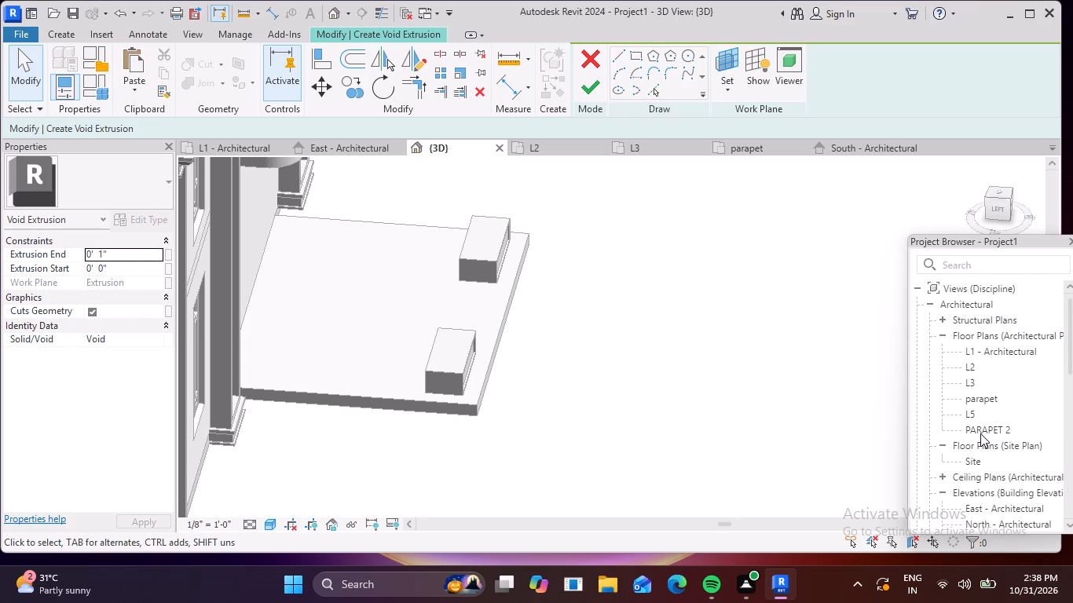